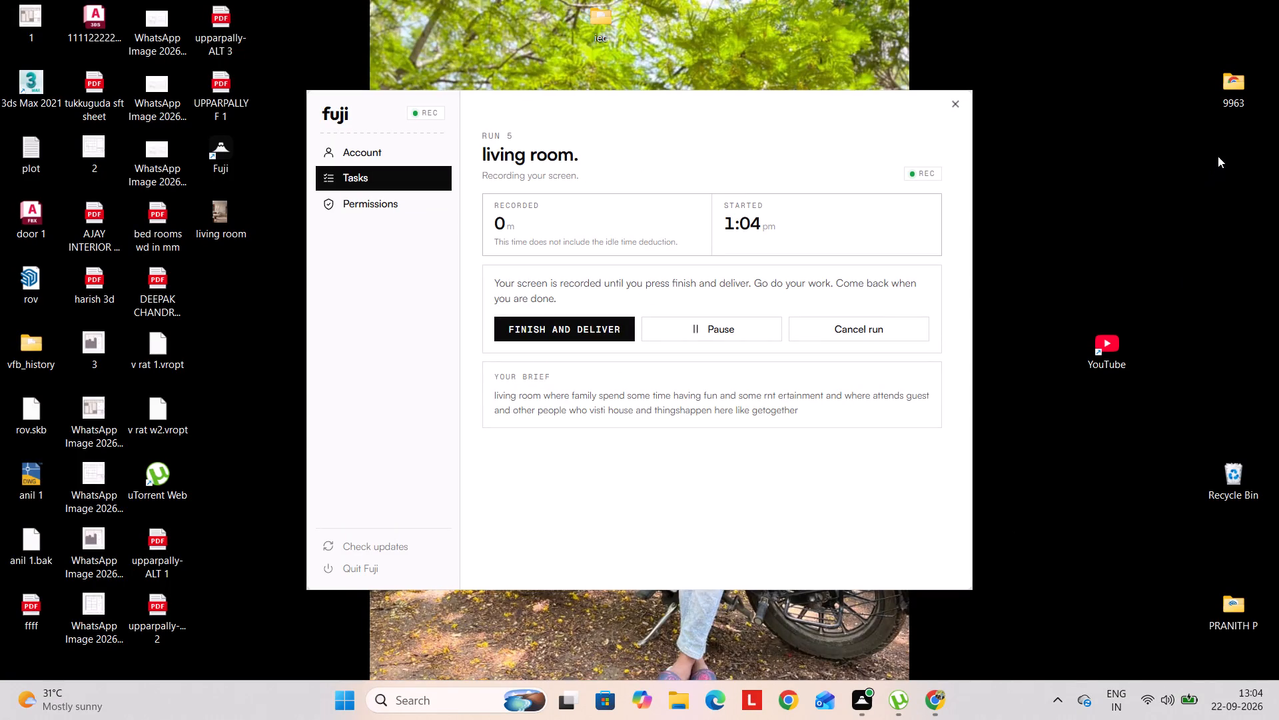
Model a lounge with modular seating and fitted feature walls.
Launch SketchUp Pro 2021 from the 9963 desktop folder and start a new model from the Simple Inches template.
double_click(1235, 107)
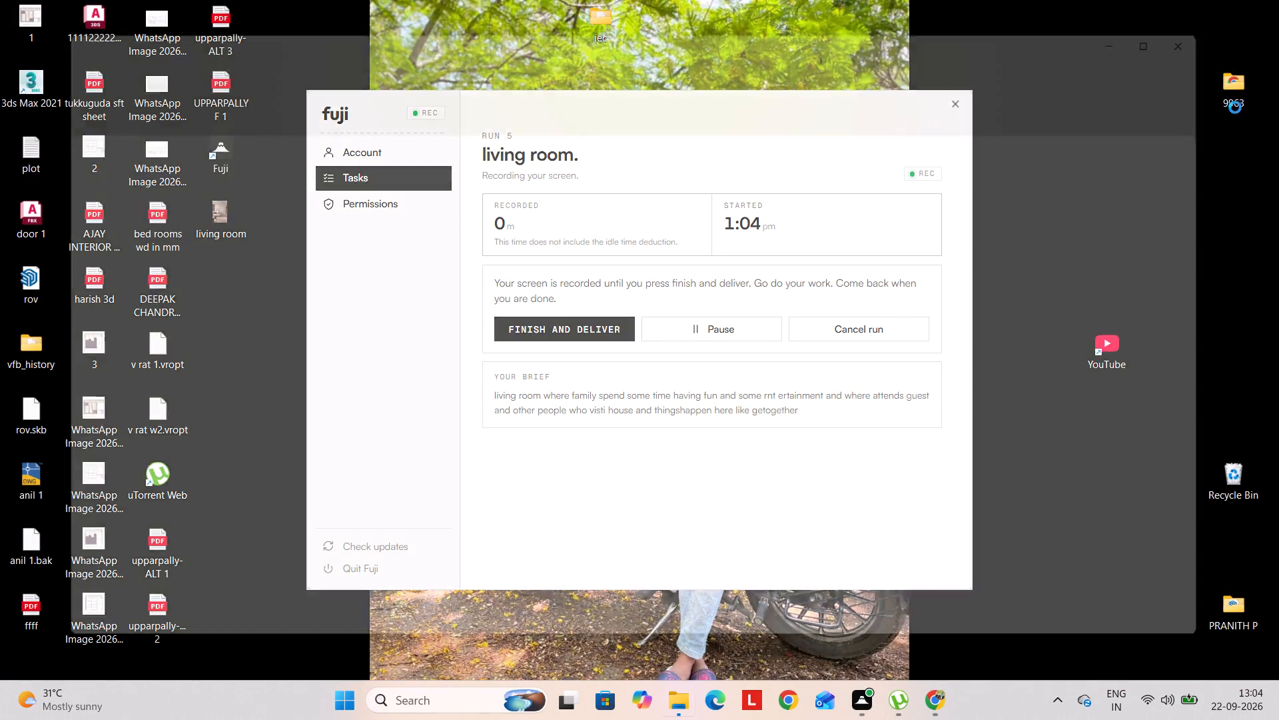
double_click(186, 375)
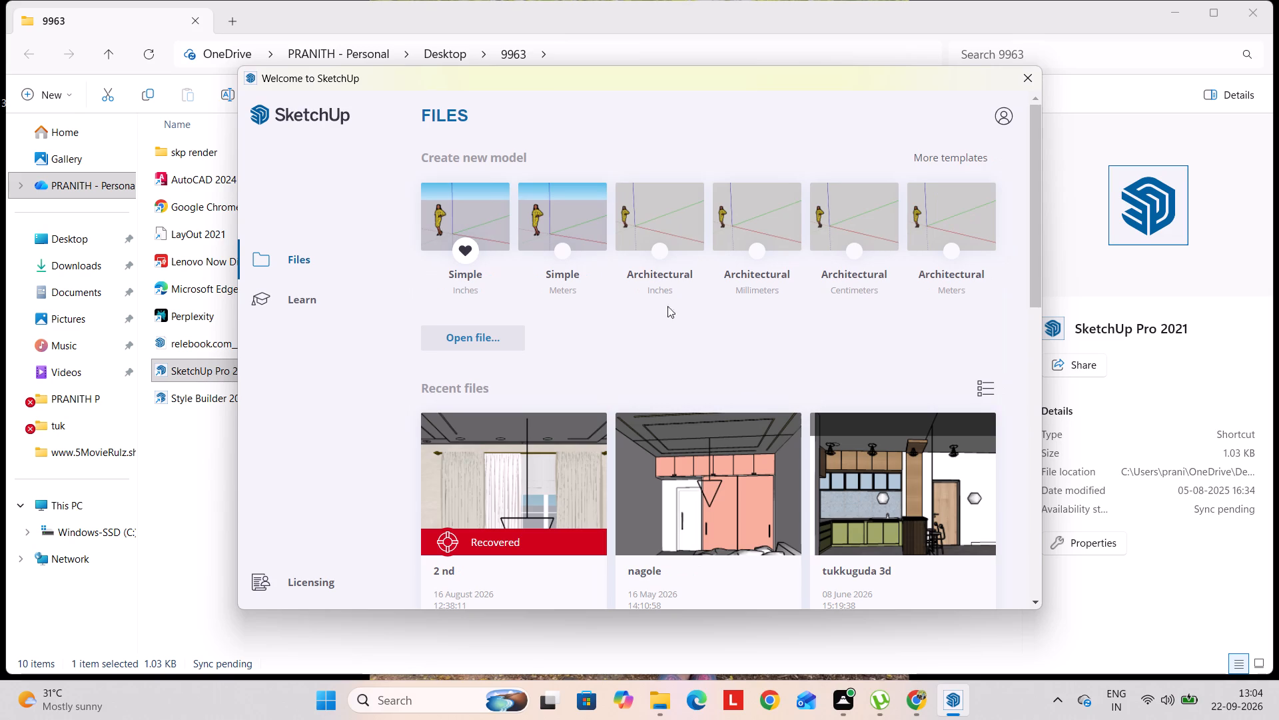
left_click(462, 210)
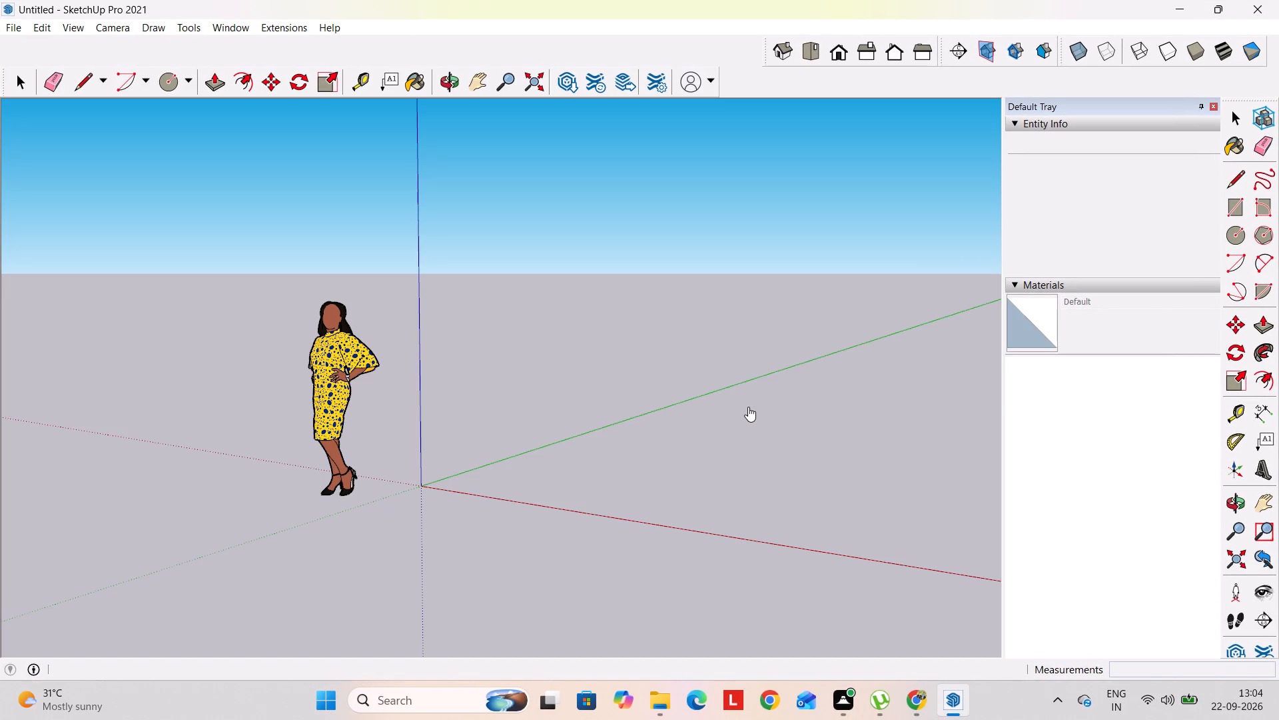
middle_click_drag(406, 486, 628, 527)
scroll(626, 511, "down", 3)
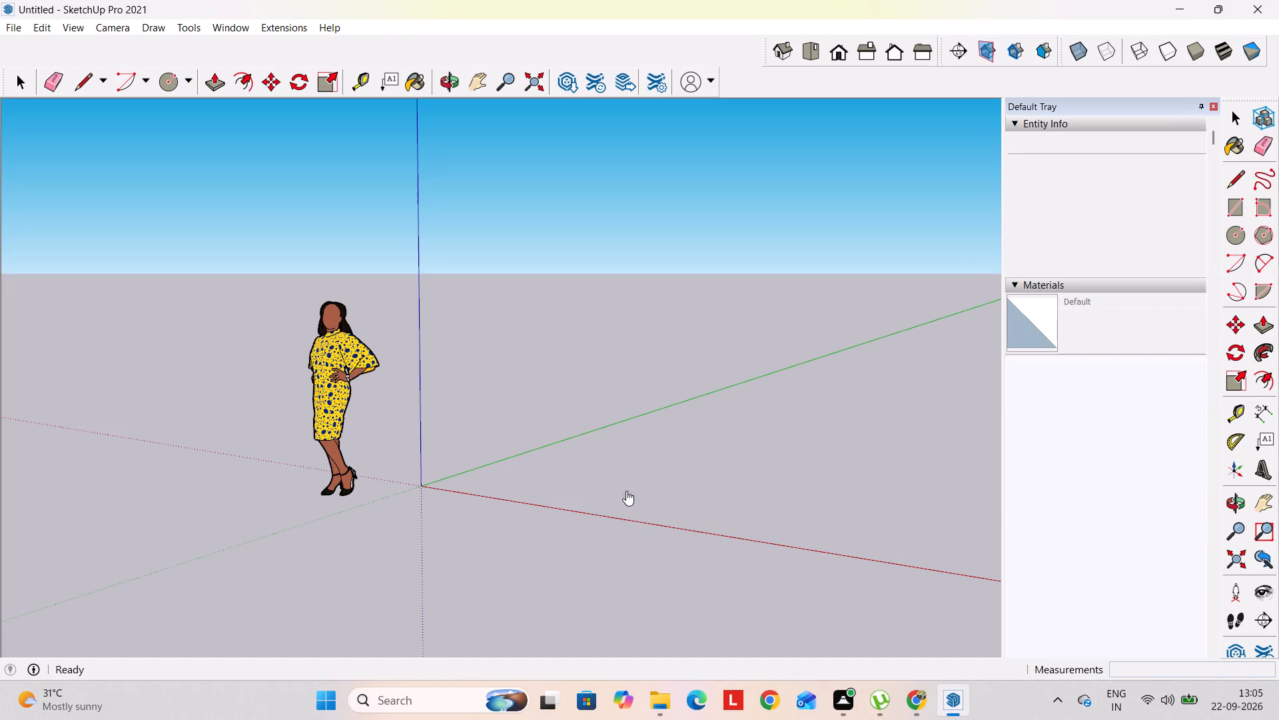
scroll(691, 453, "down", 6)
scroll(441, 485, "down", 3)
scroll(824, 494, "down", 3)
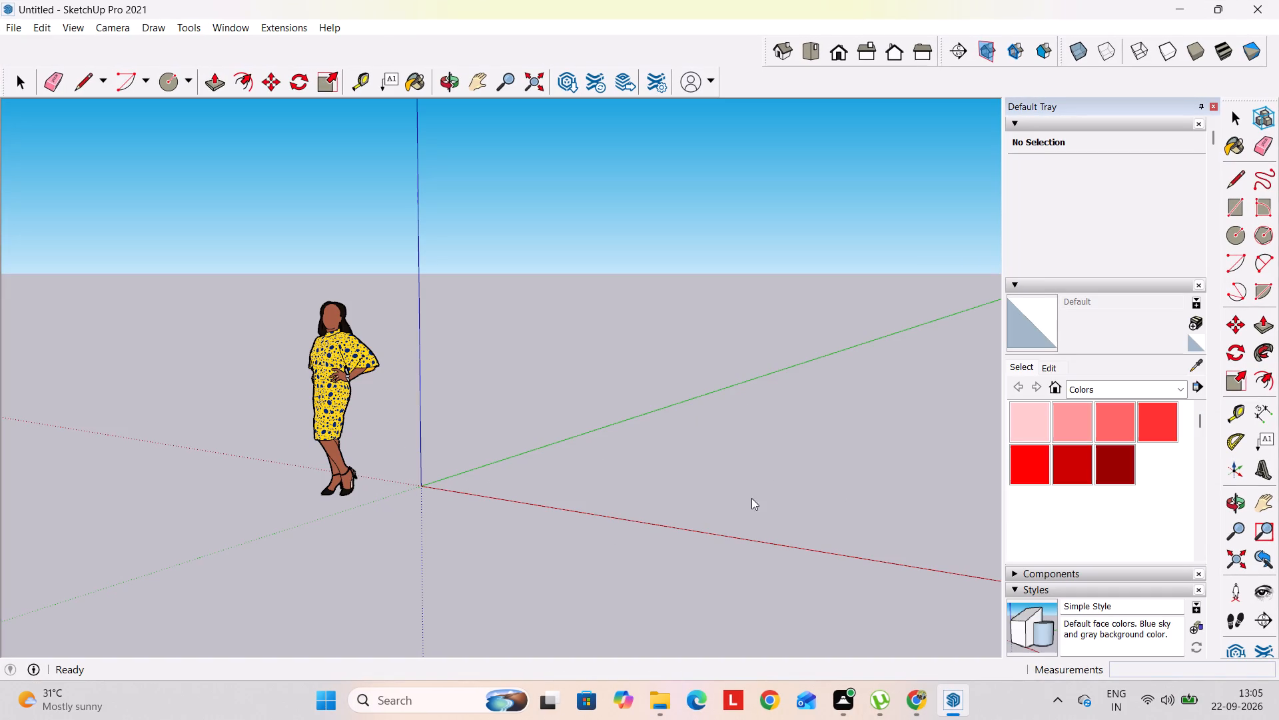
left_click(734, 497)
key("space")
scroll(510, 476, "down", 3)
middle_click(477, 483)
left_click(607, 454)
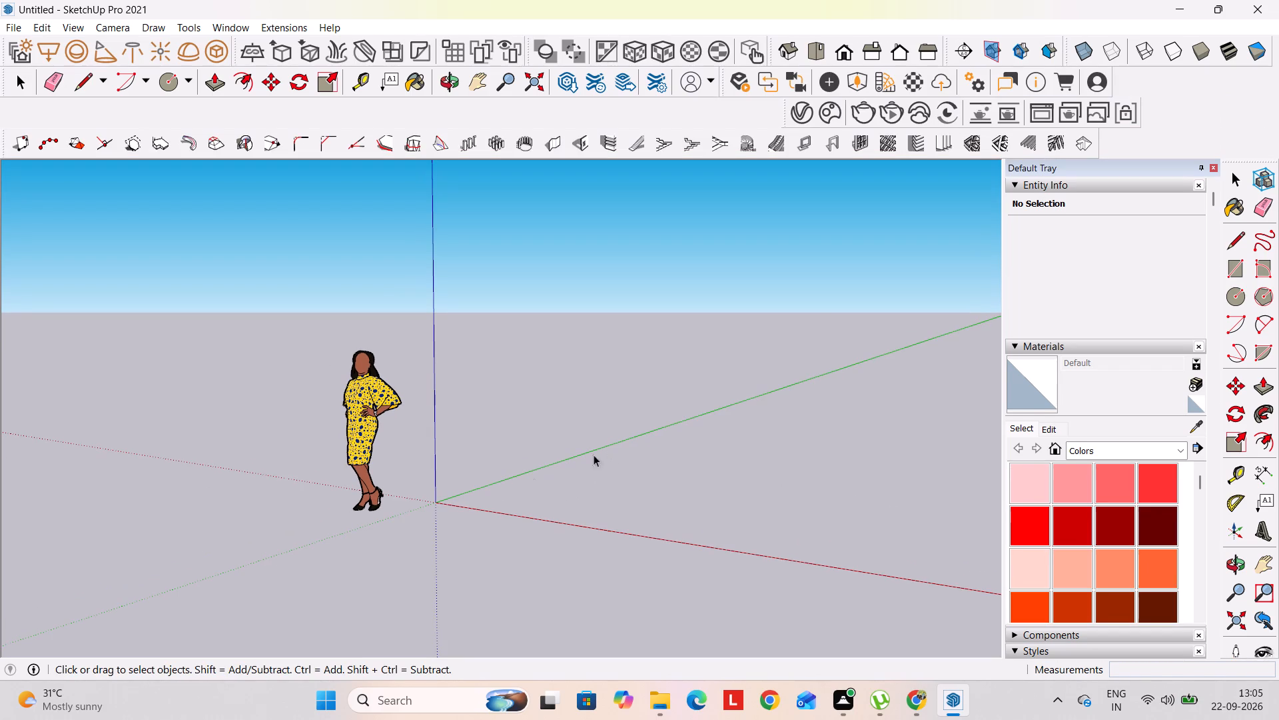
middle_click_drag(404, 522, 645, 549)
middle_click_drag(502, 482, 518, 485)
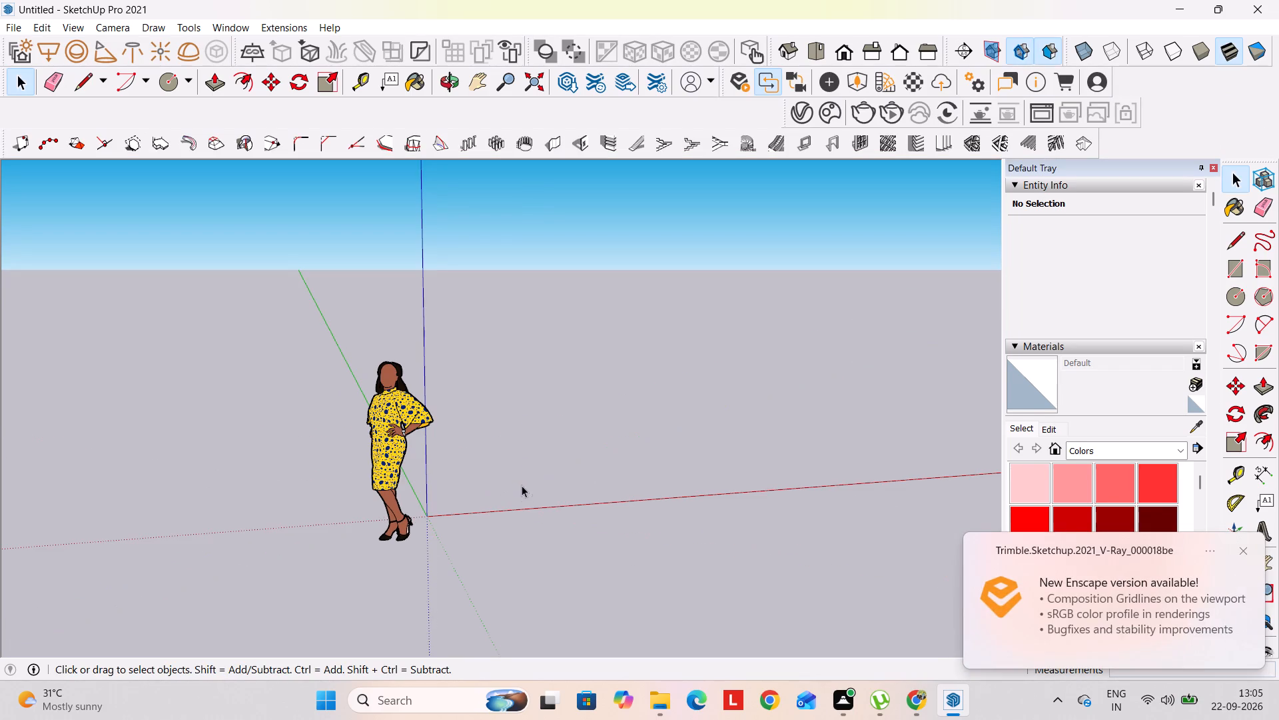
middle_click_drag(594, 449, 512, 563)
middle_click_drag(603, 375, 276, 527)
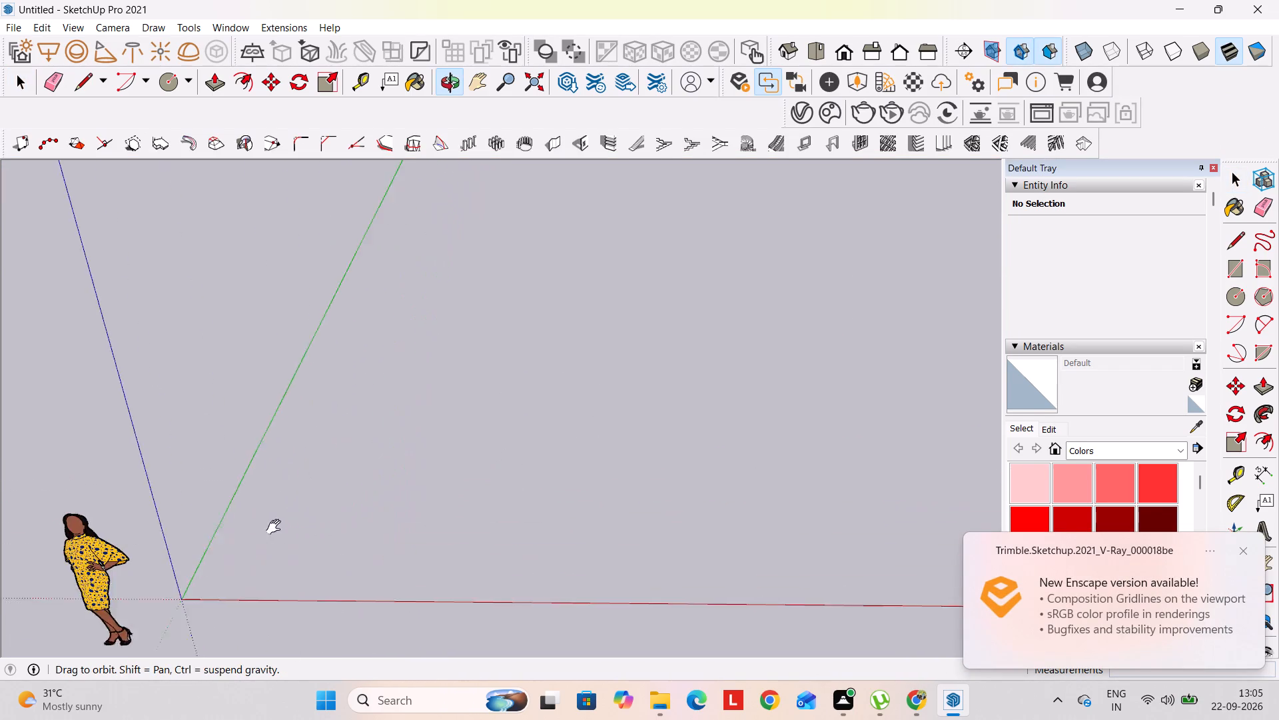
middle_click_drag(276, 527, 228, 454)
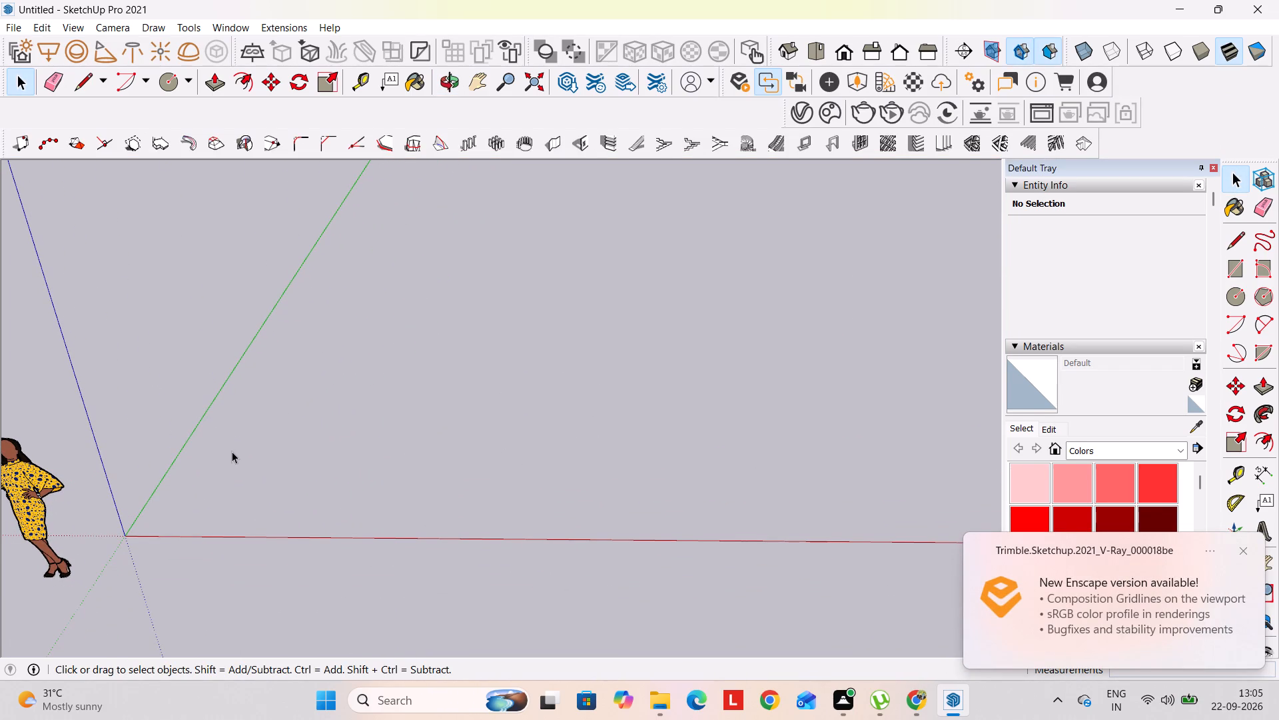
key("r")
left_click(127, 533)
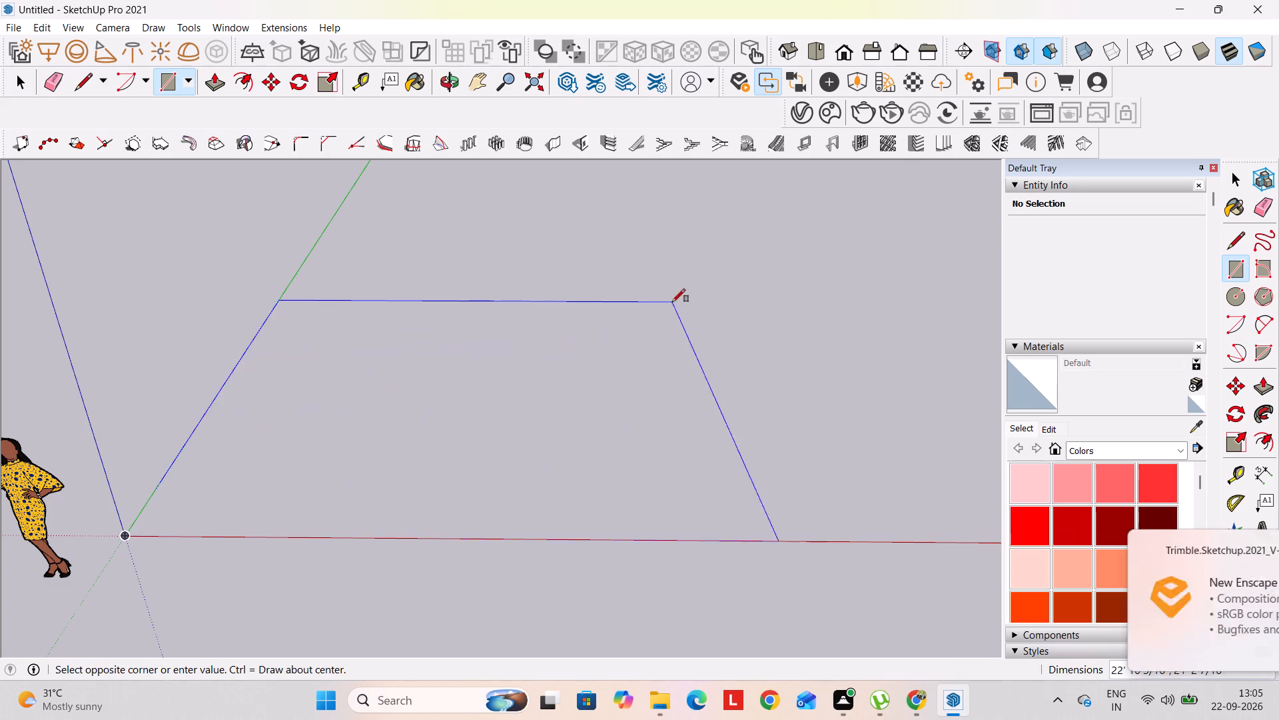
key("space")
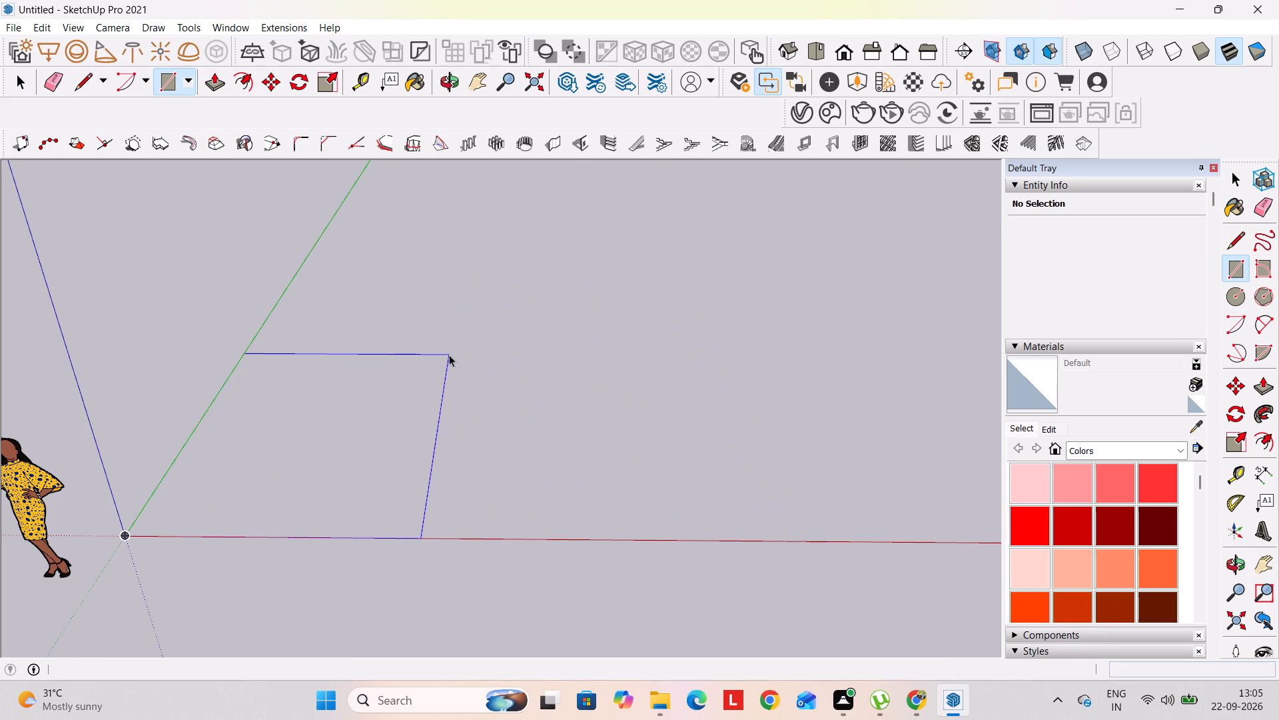
Draw a 12' line from the origin along the green axis.
key("l")
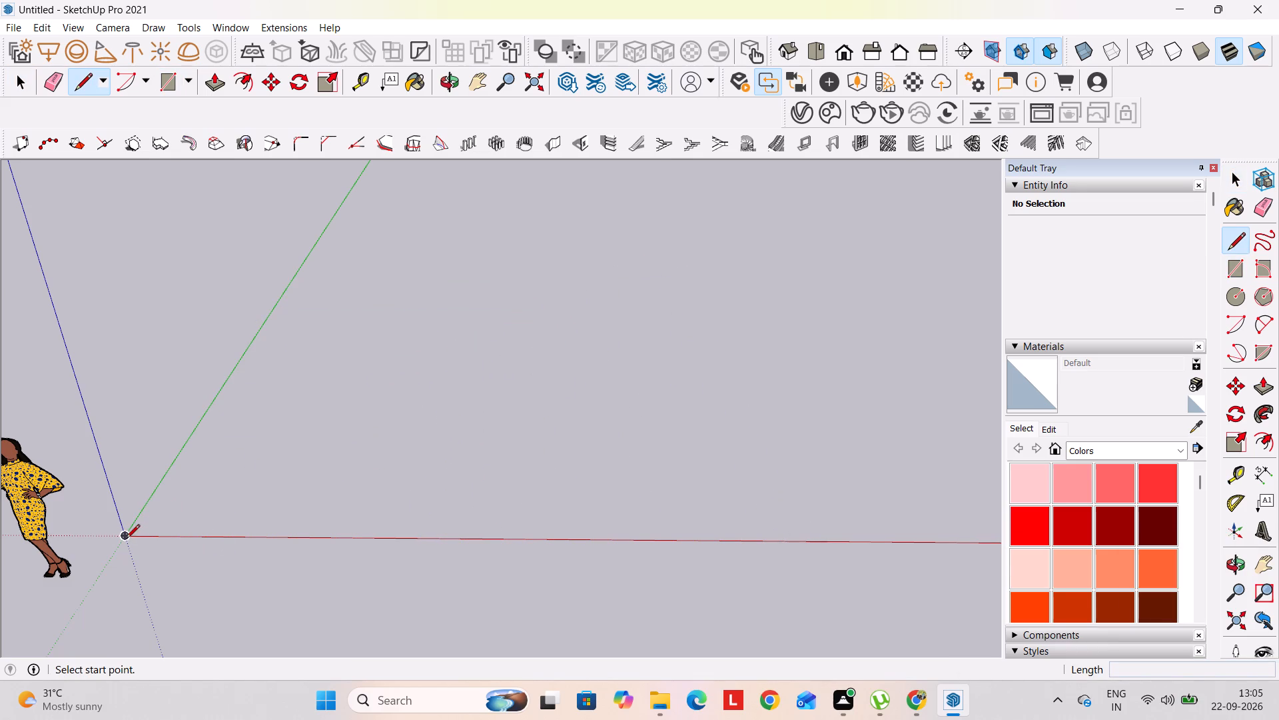
left_click(125, 539)
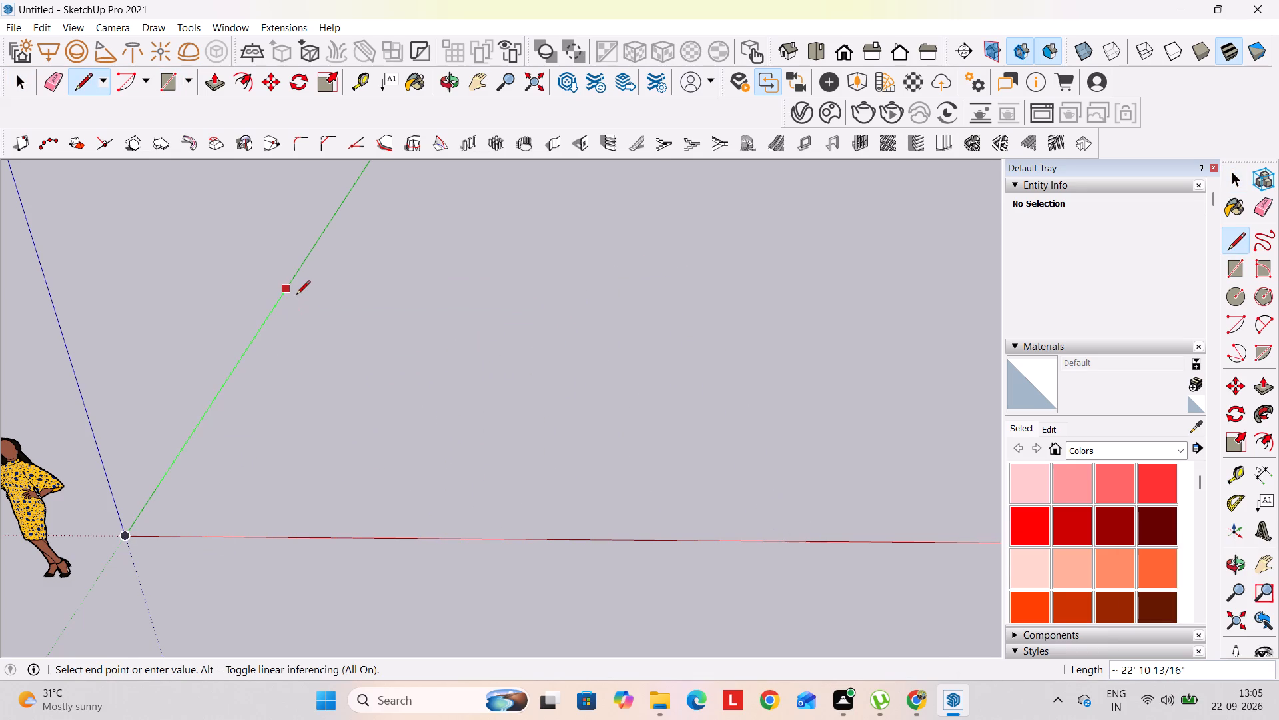
type("12'")
key("Return")
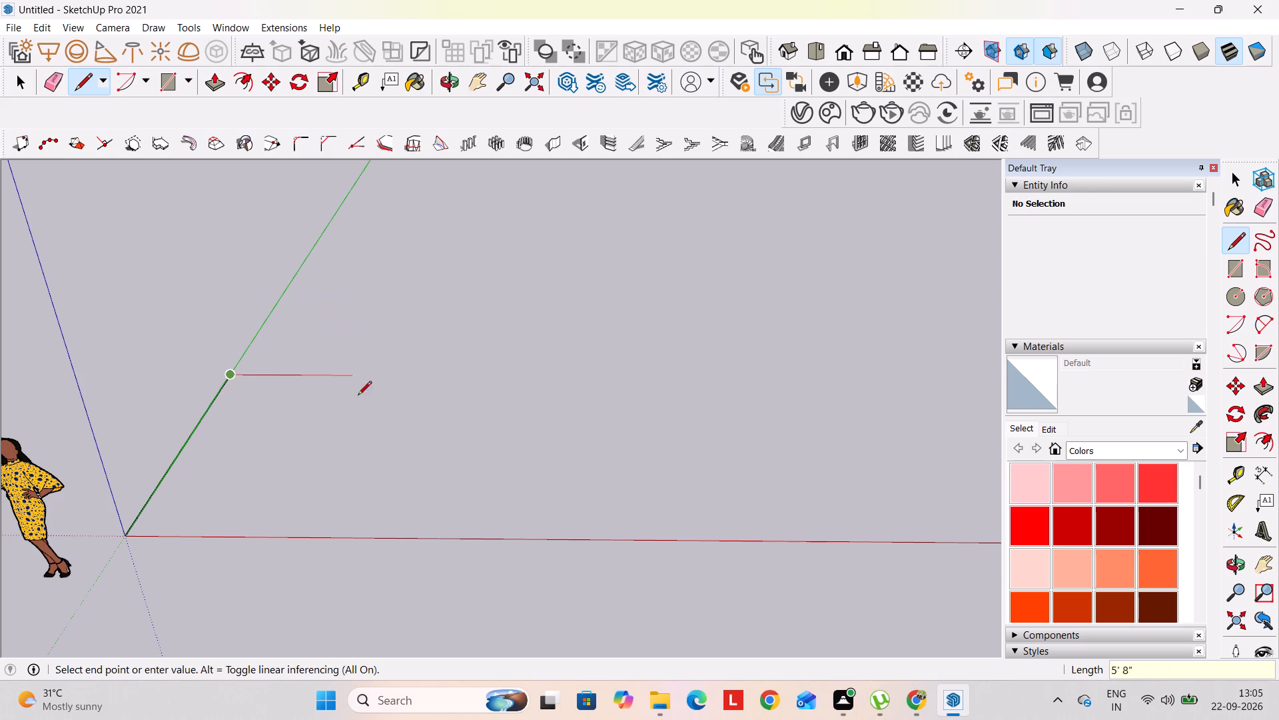
From the far end of the 12' line, draw a 10' by 6" wall strip along the red direction and close it into a face.
type("10'")
key("Return")
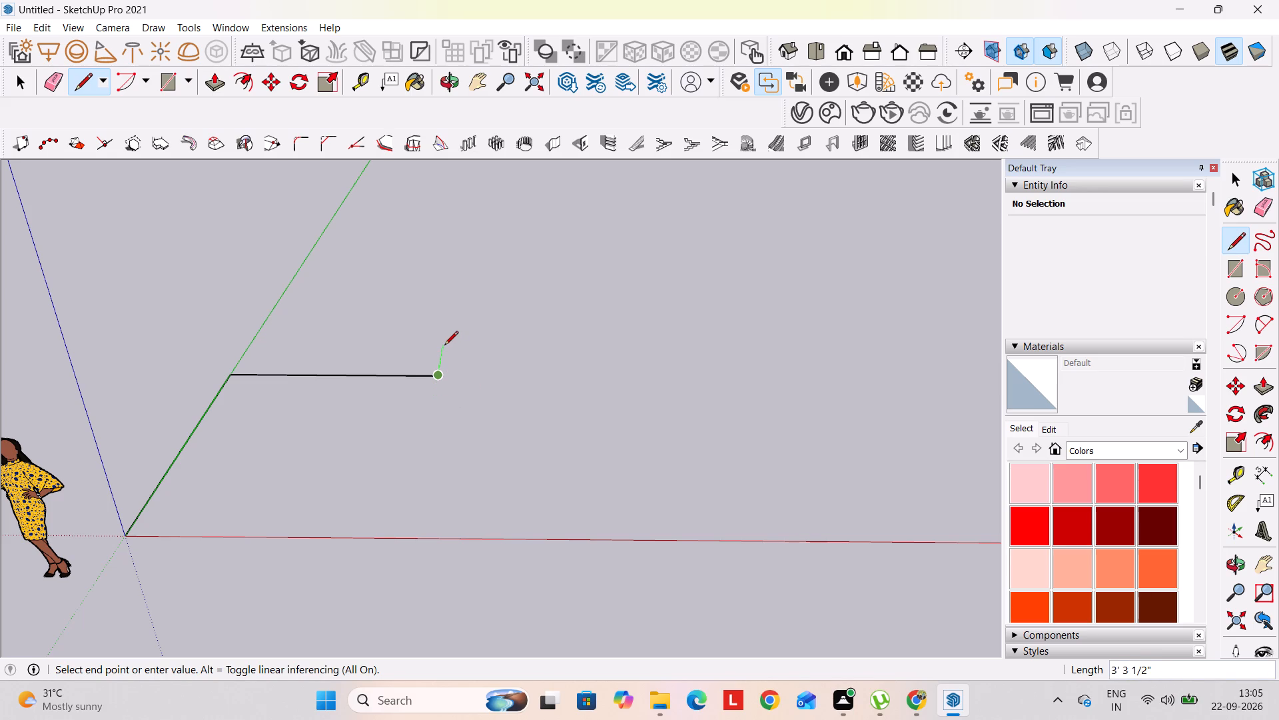
type("6\"")
key("Return")
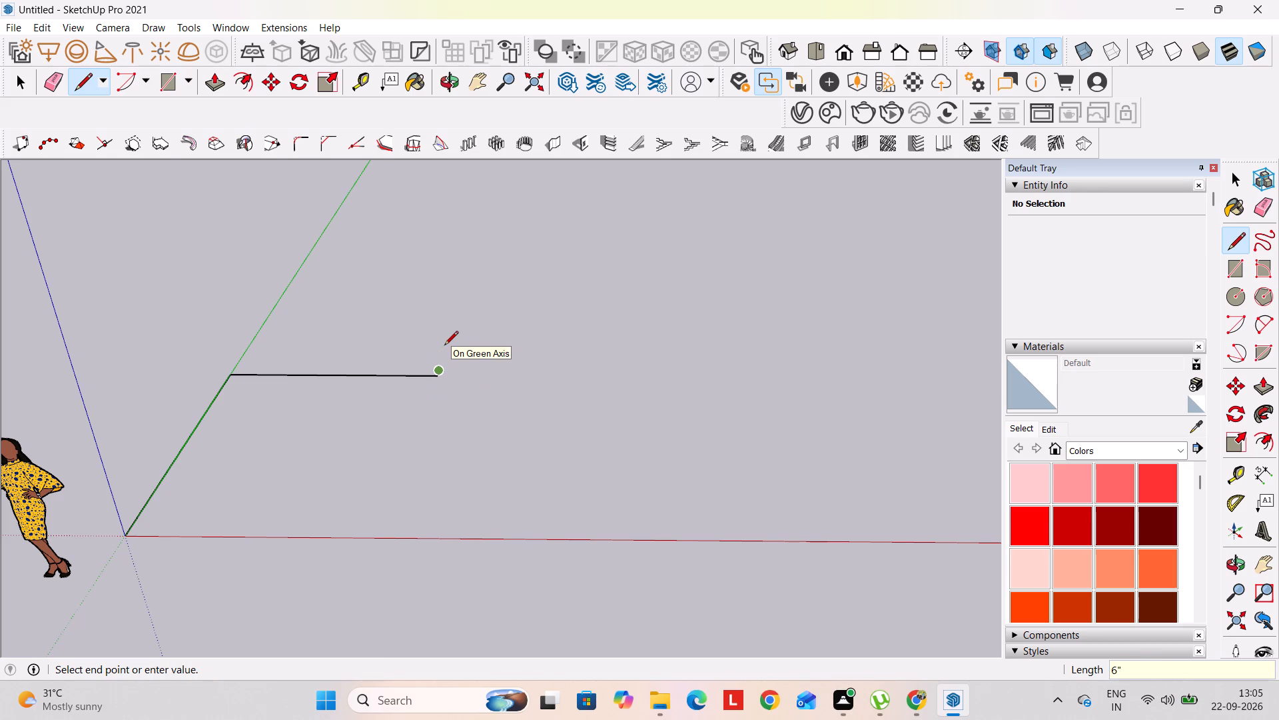
left_click(237, 369)
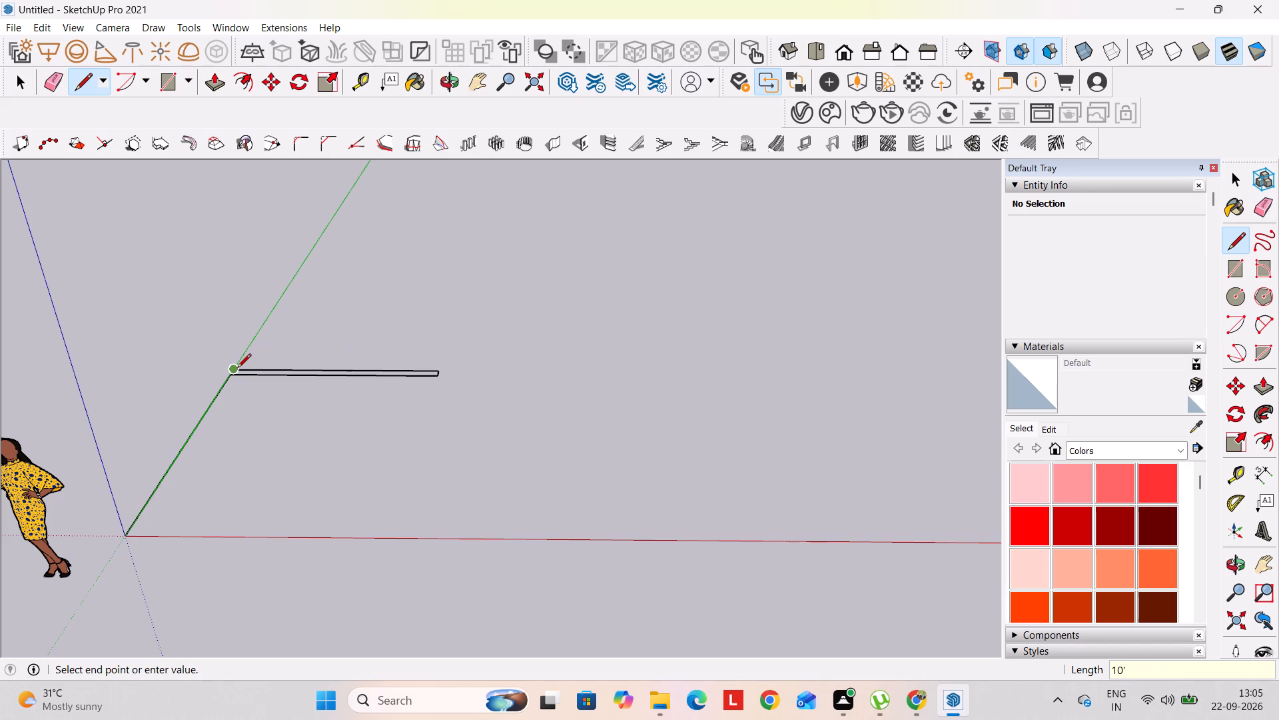
left_click(228, 375)
key("space")
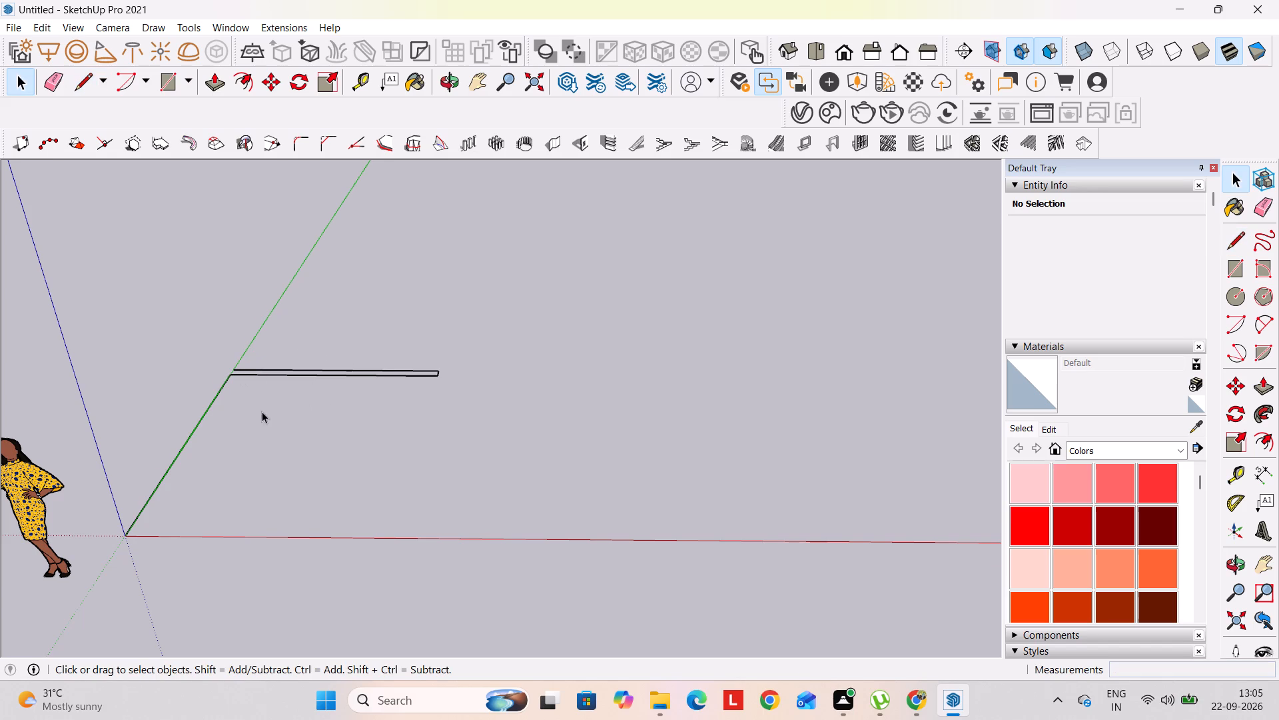
scroll(251, 409, "up", 4)
key("l")
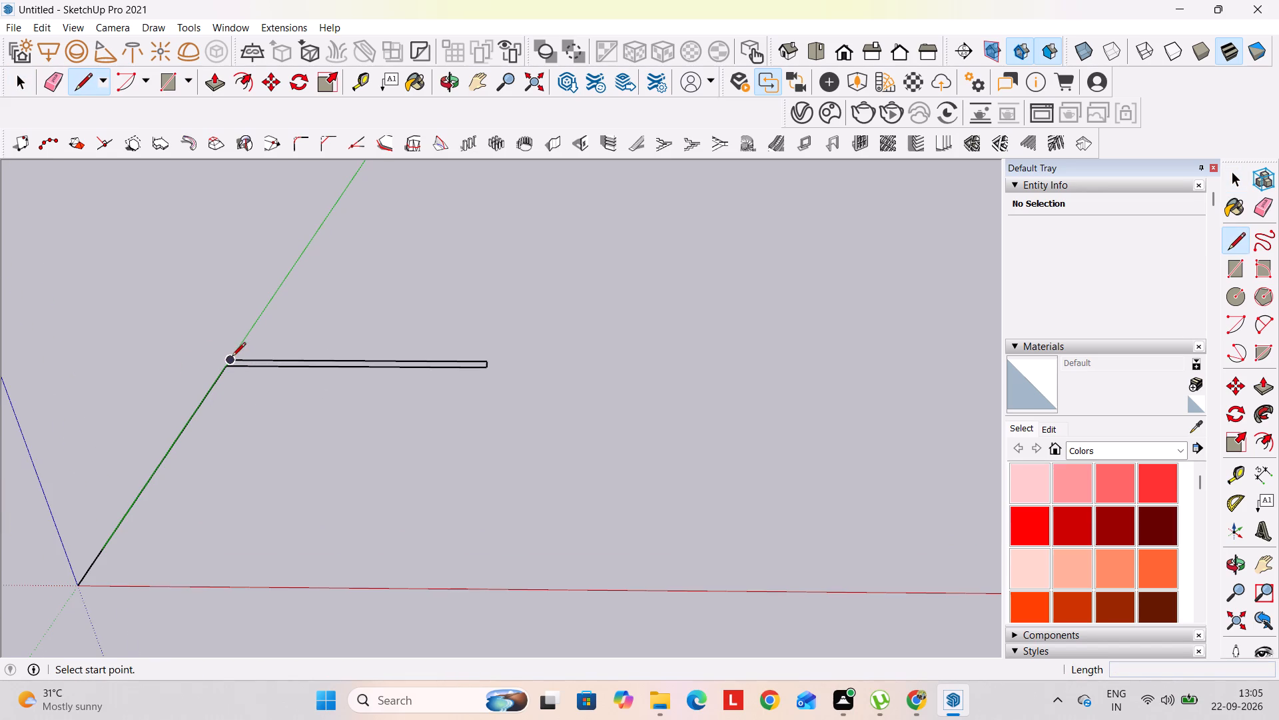
left_click(232, 357)
left_click(224, 369)
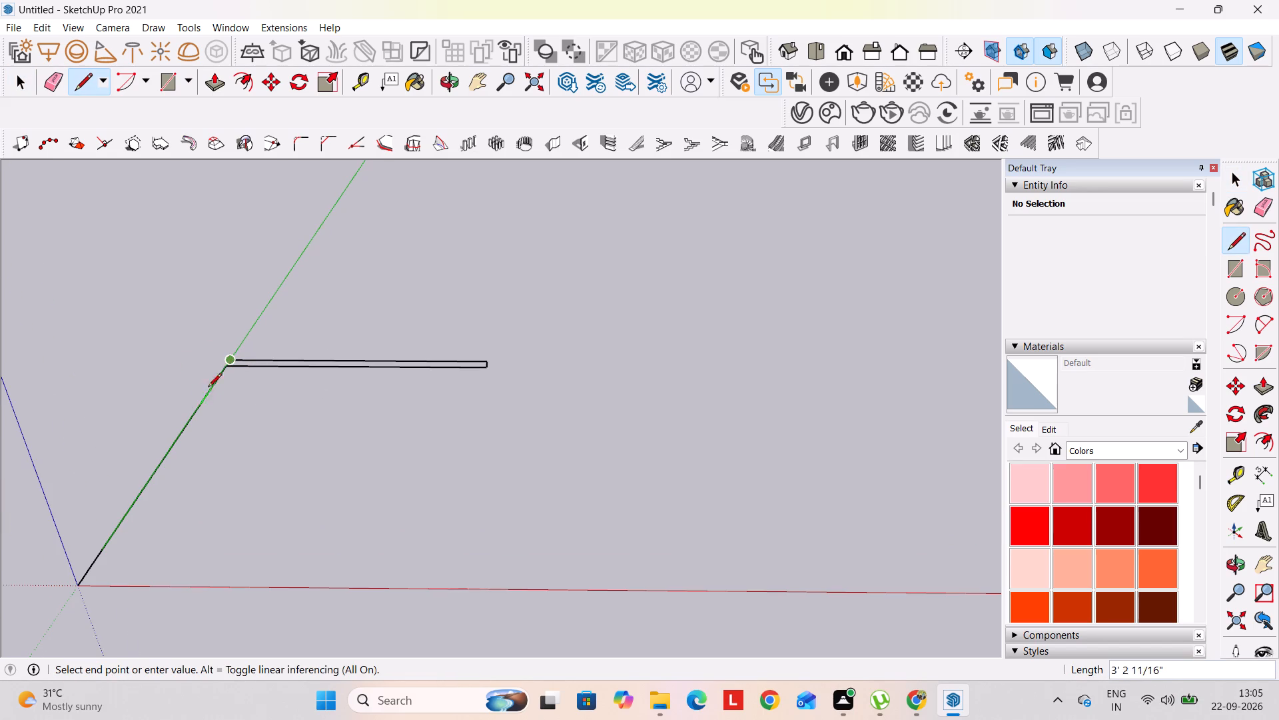
left_click(225, 370)
key("space")
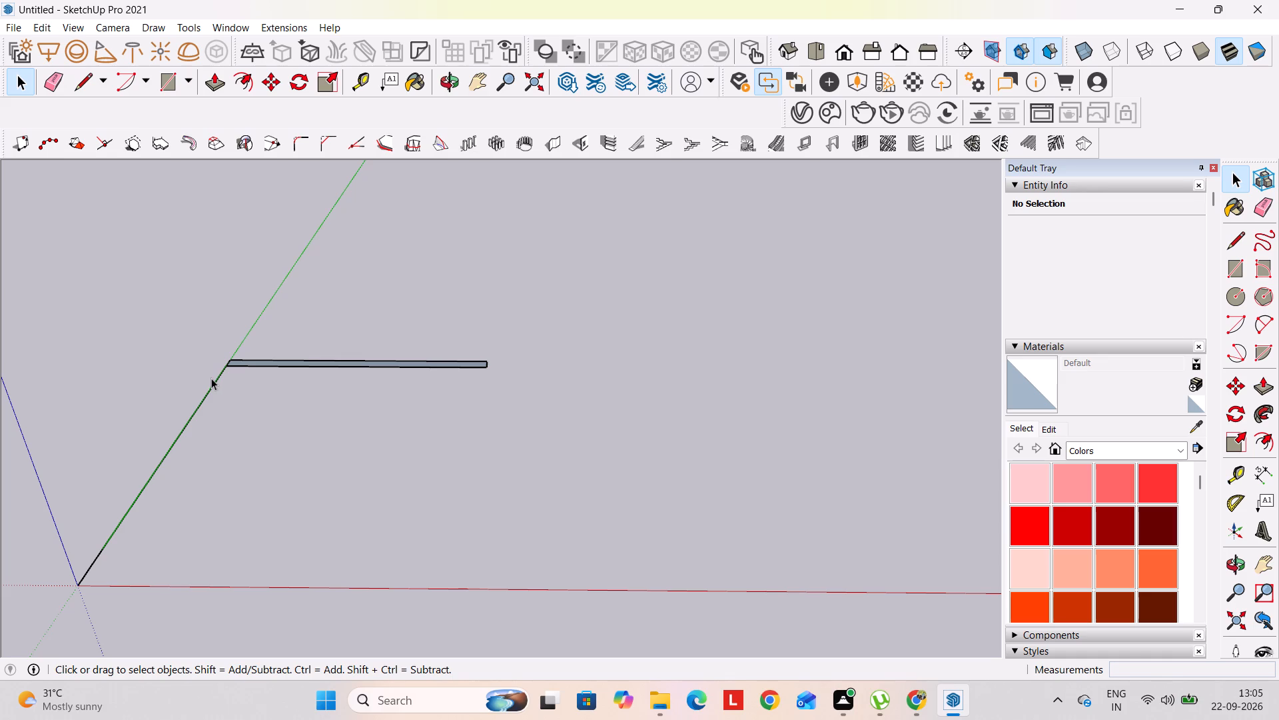
Outline a 6" thick wall strip along the 12' line, from the origin to the 10' strip, closing it into a face.
key("l")
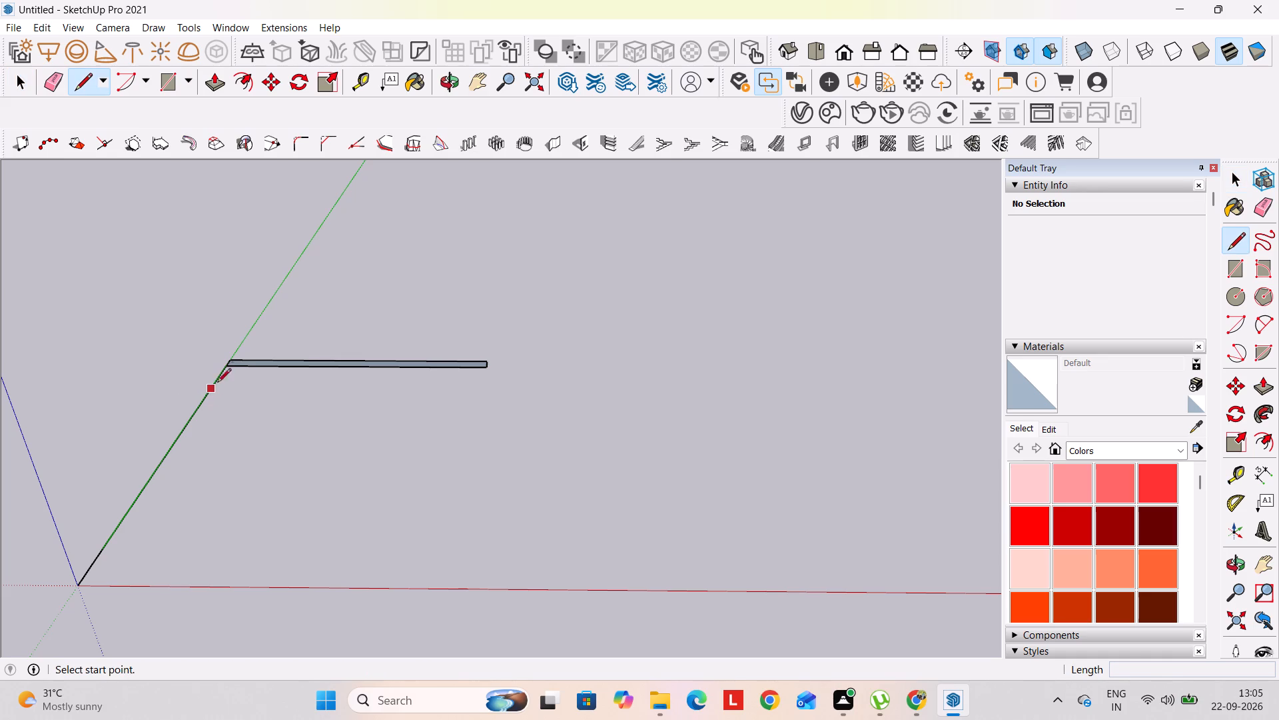
left_click(225, 373)
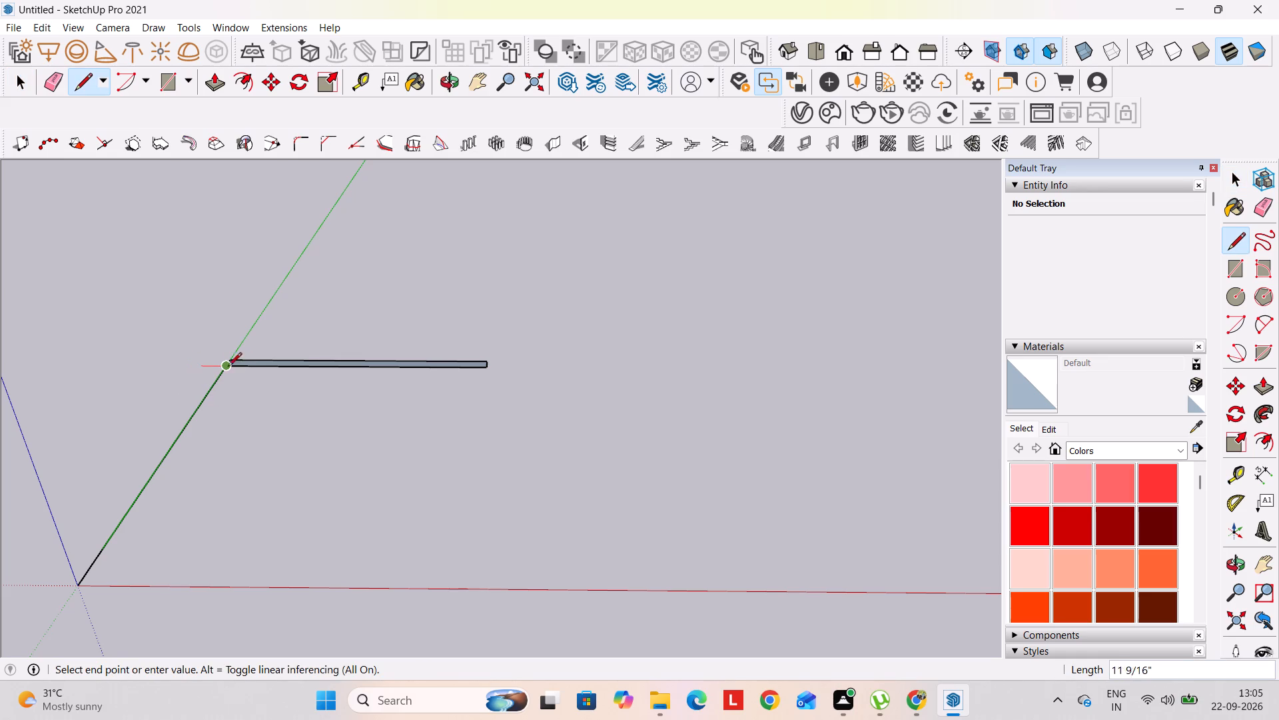
left_click(245, 367)
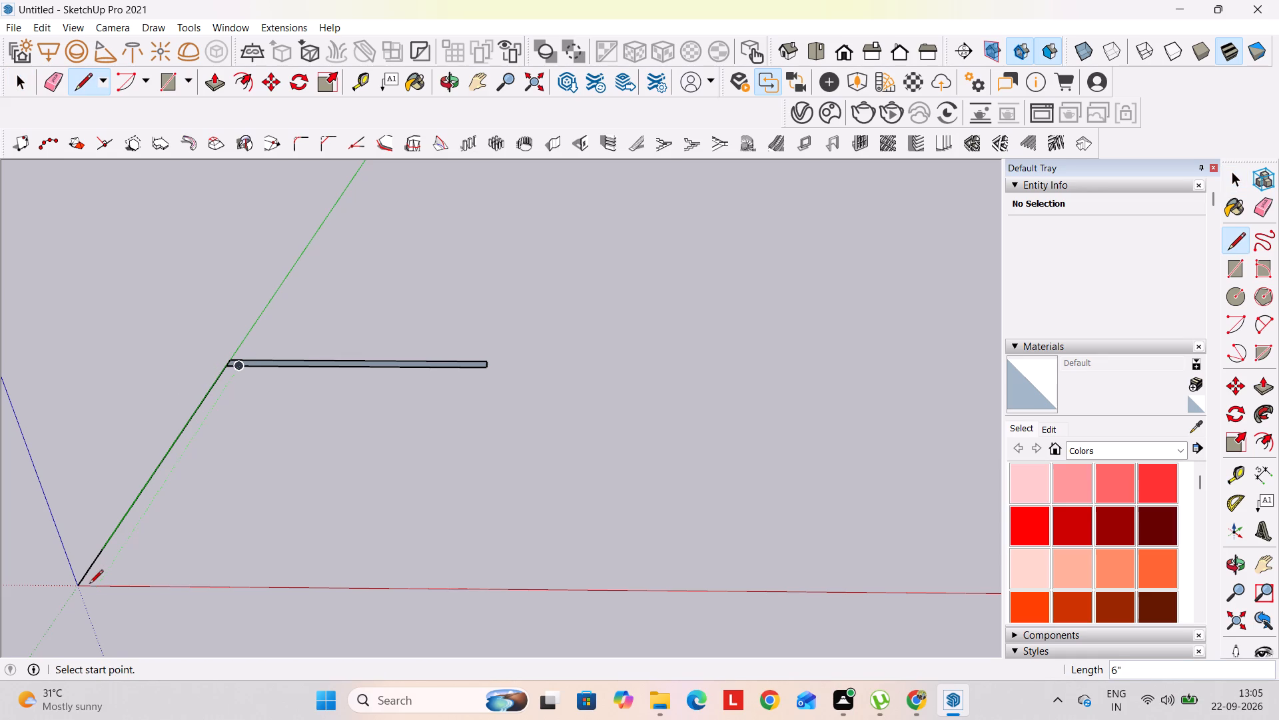
left_click(95, 586)
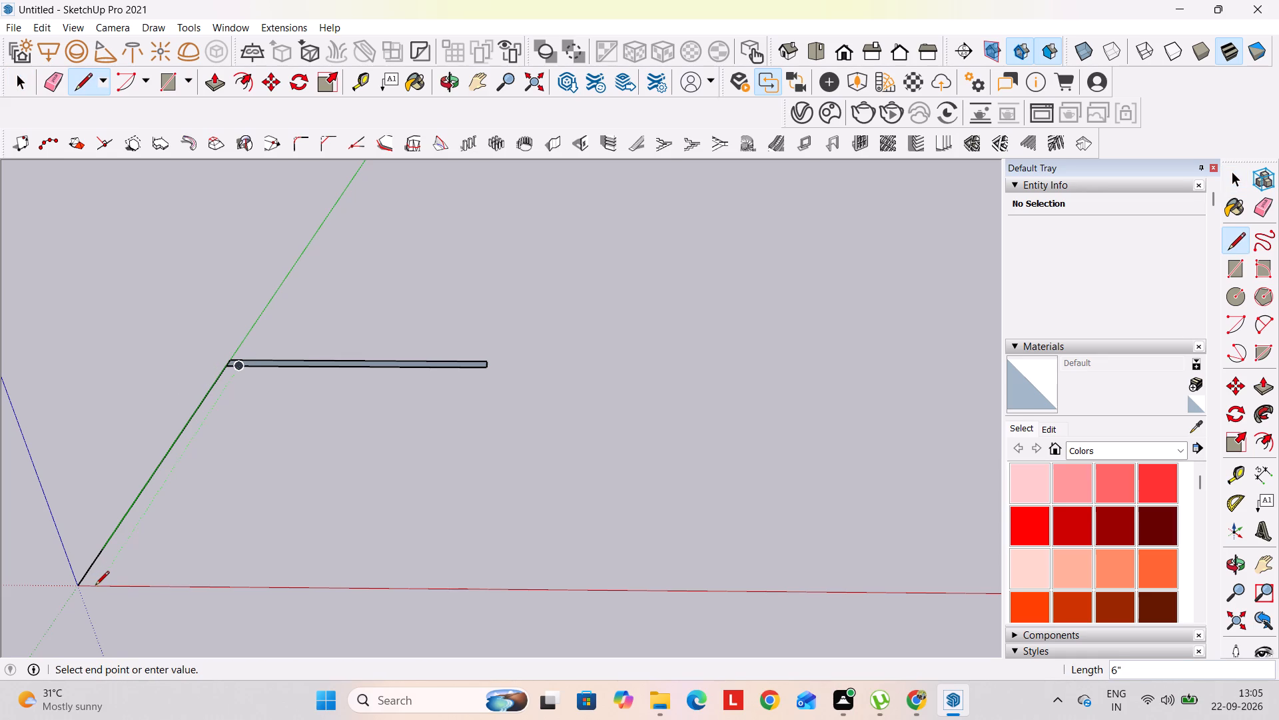
left_click(76, 583)
left_click(102, 583)
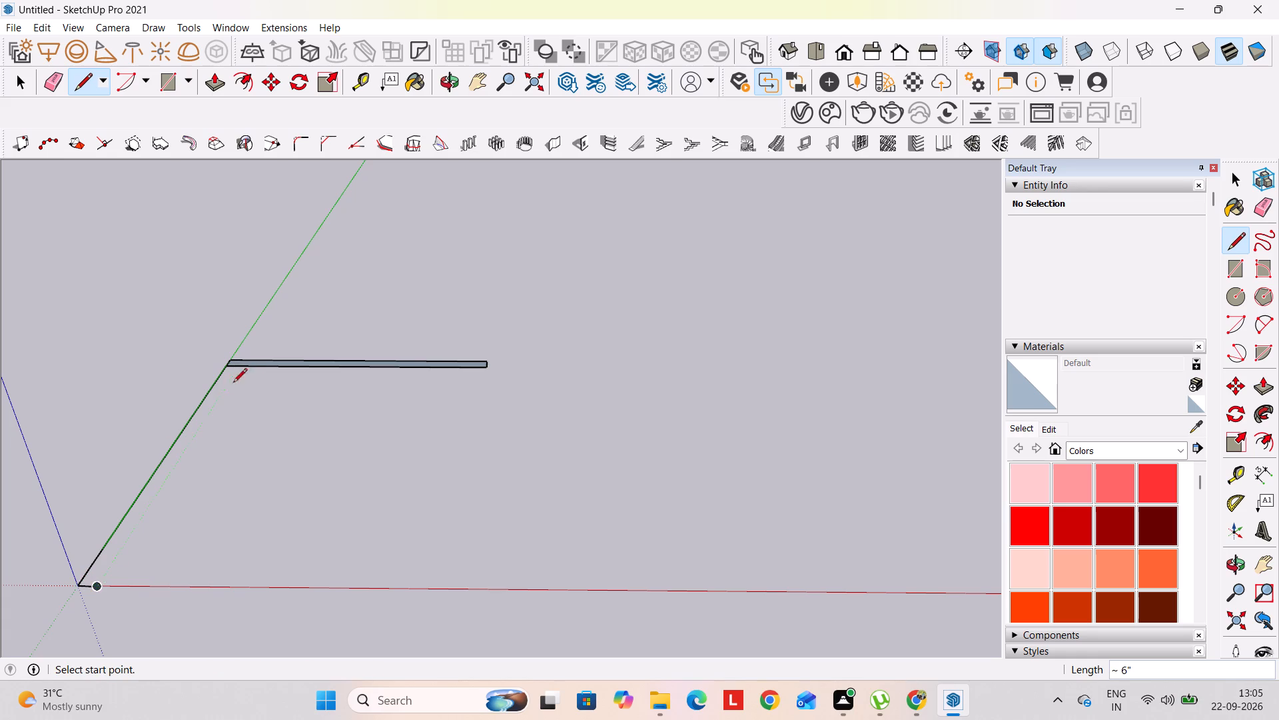
left_click(237, 362)
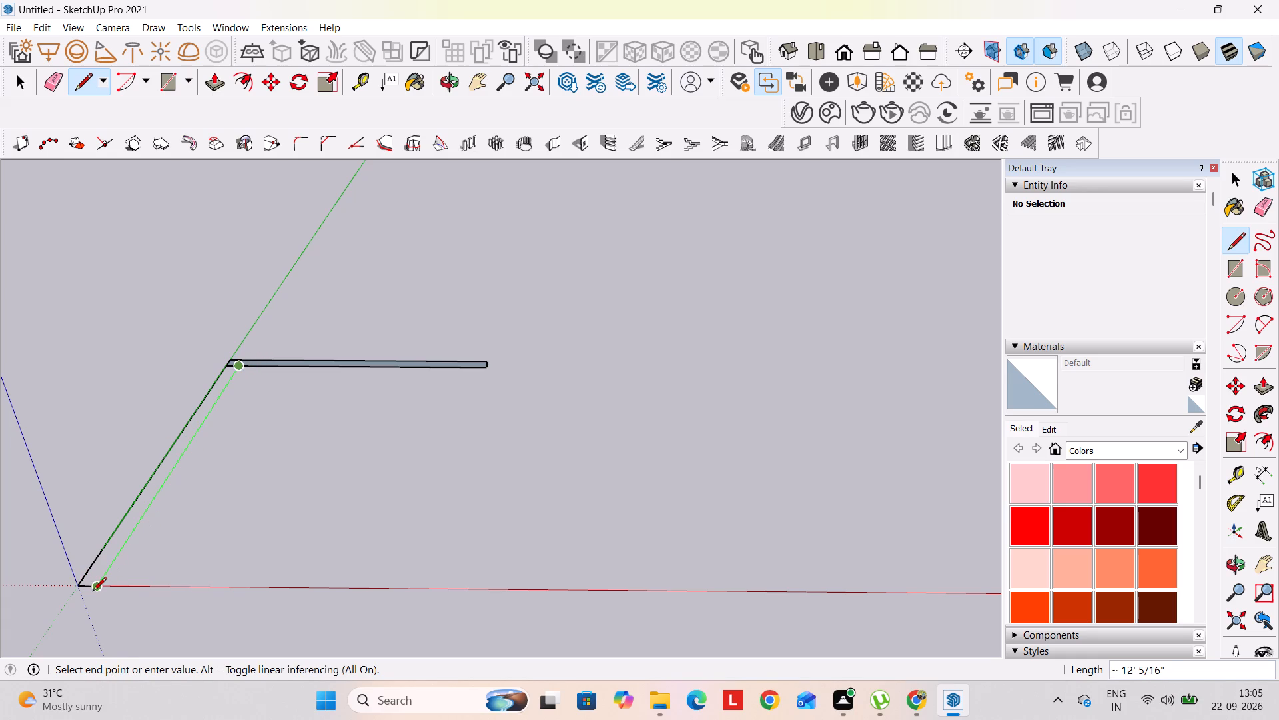
left_click(93, 592)
key("space")
Reverse the faces of both wall strips so their front sides point up.
scroll(224, 404, "up", 3)
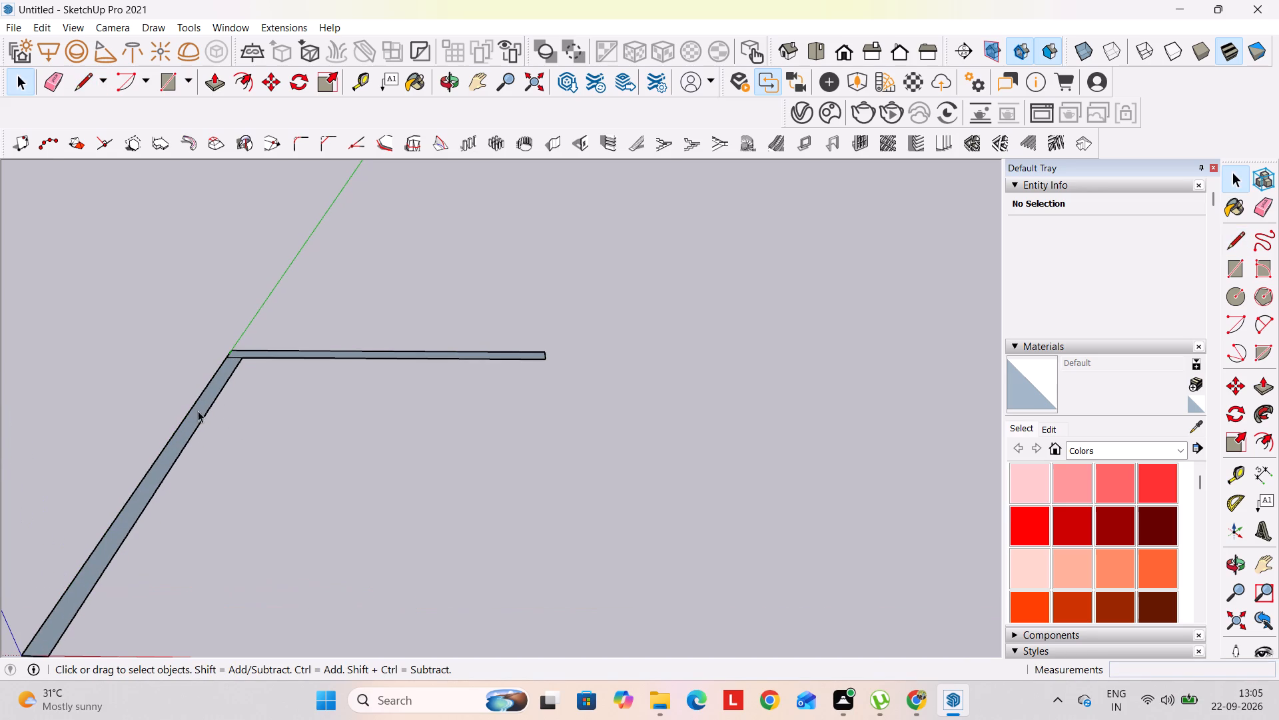
right_click(201, 411)
left_click(260, 293)
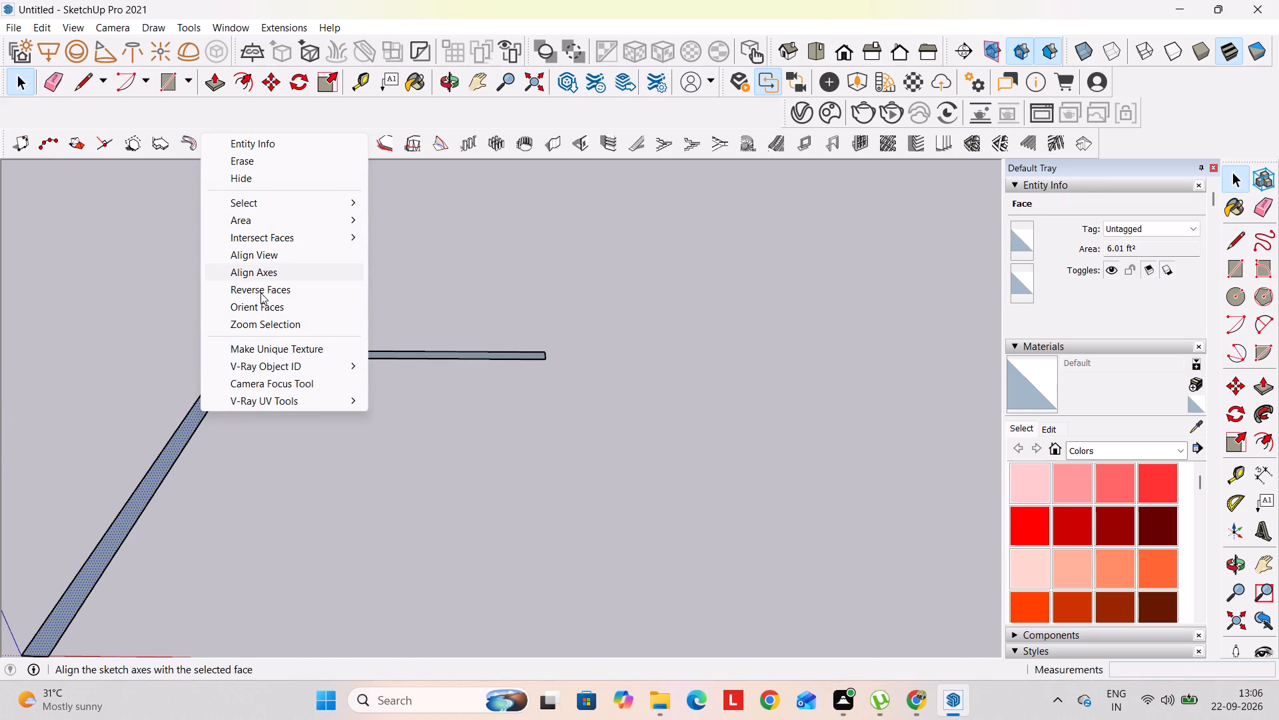
right_click(400, 353)
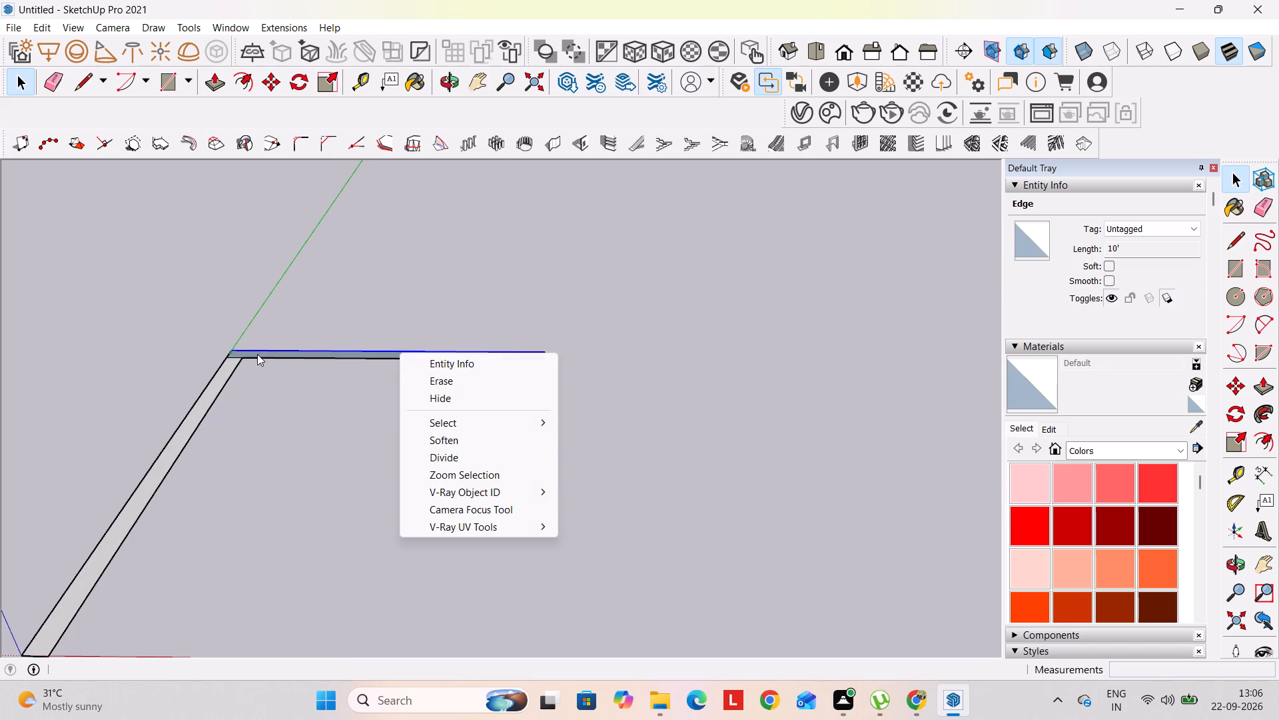
left_click(242, 354)
right_click(242, 354)
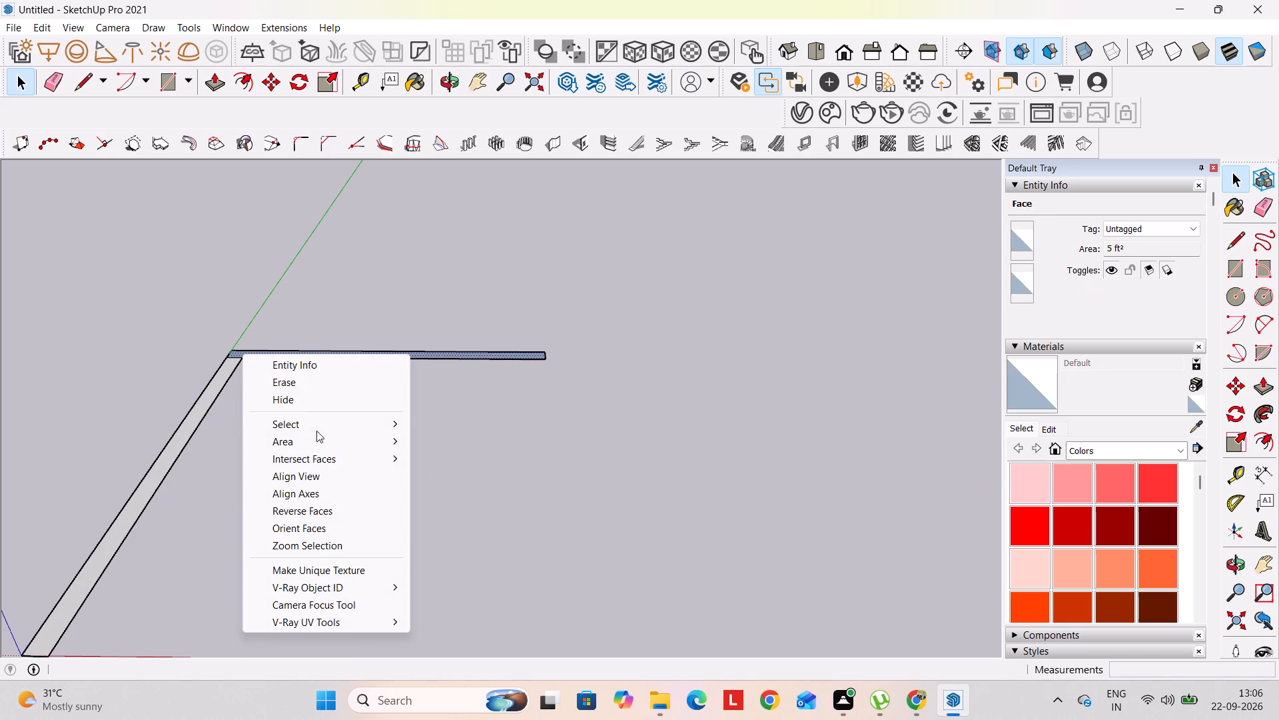
left_click(306, 517)
left_click(442, 446)
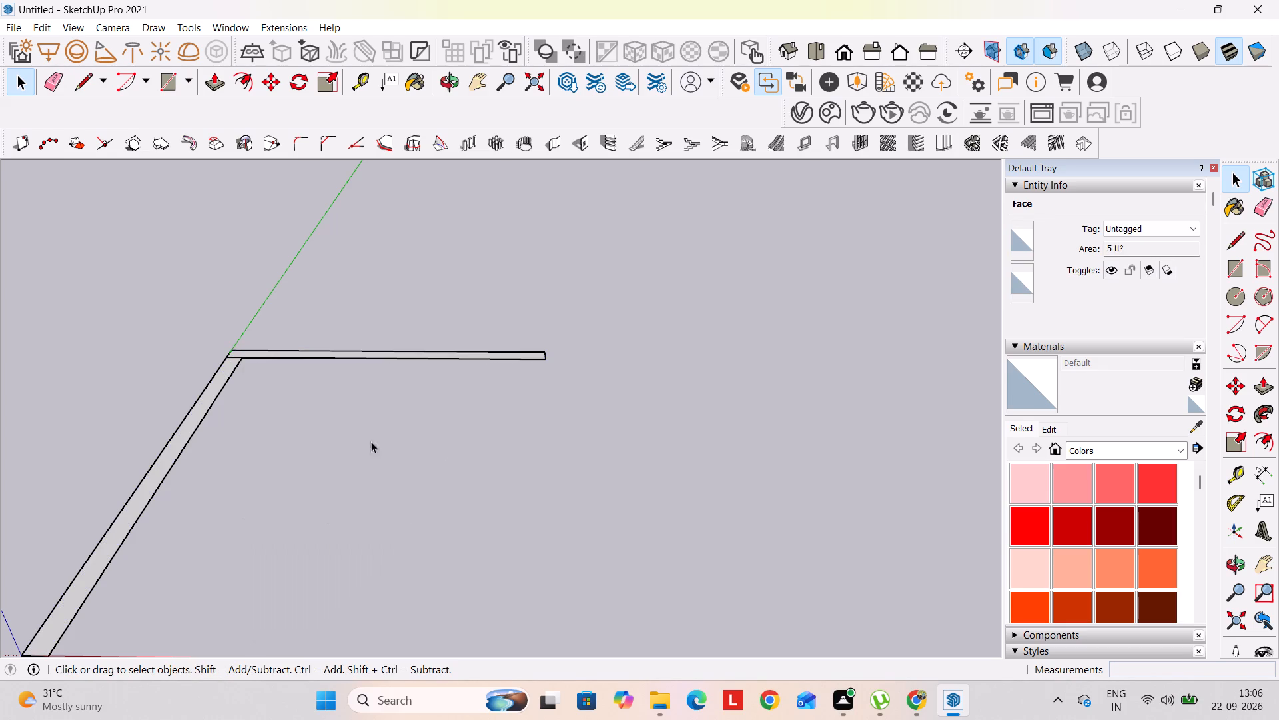
Push/Pull the 12' wall strip up 10' and raise the 10' strip to the same height.
scroll(286, 439, "down", 4)
key("p")
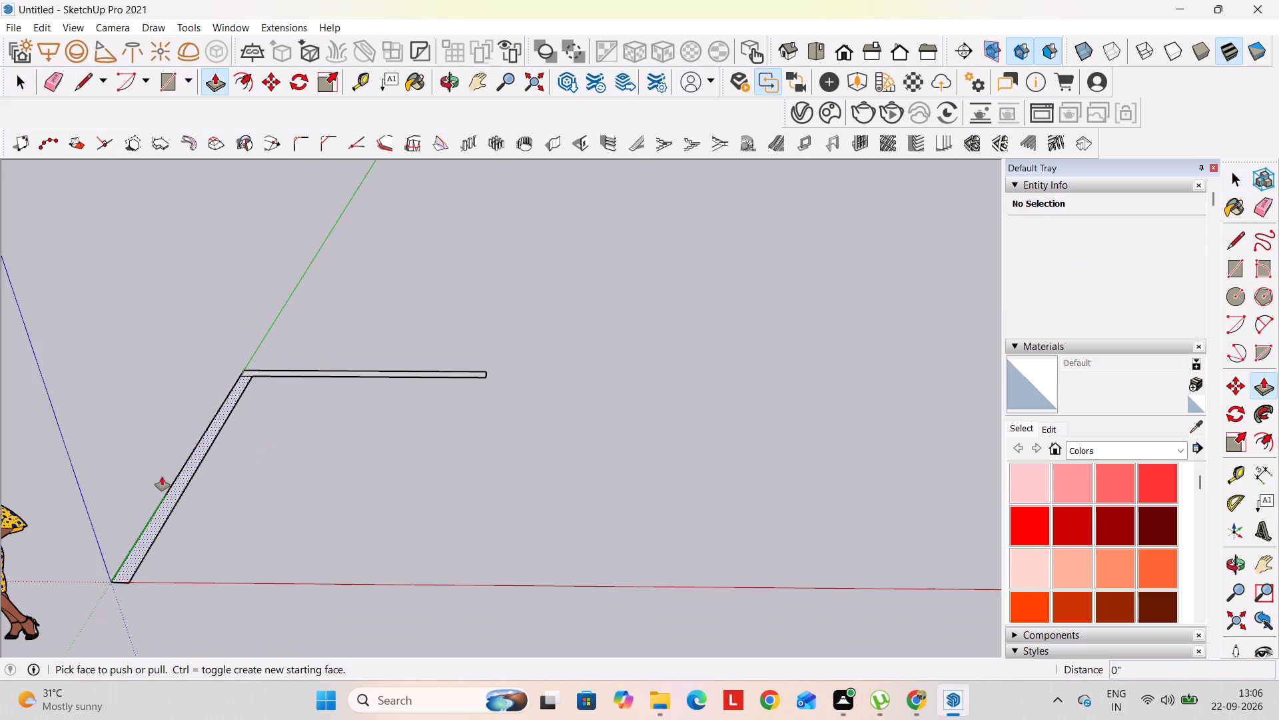
left_click(185, 477)
type("10'")
key("Return")
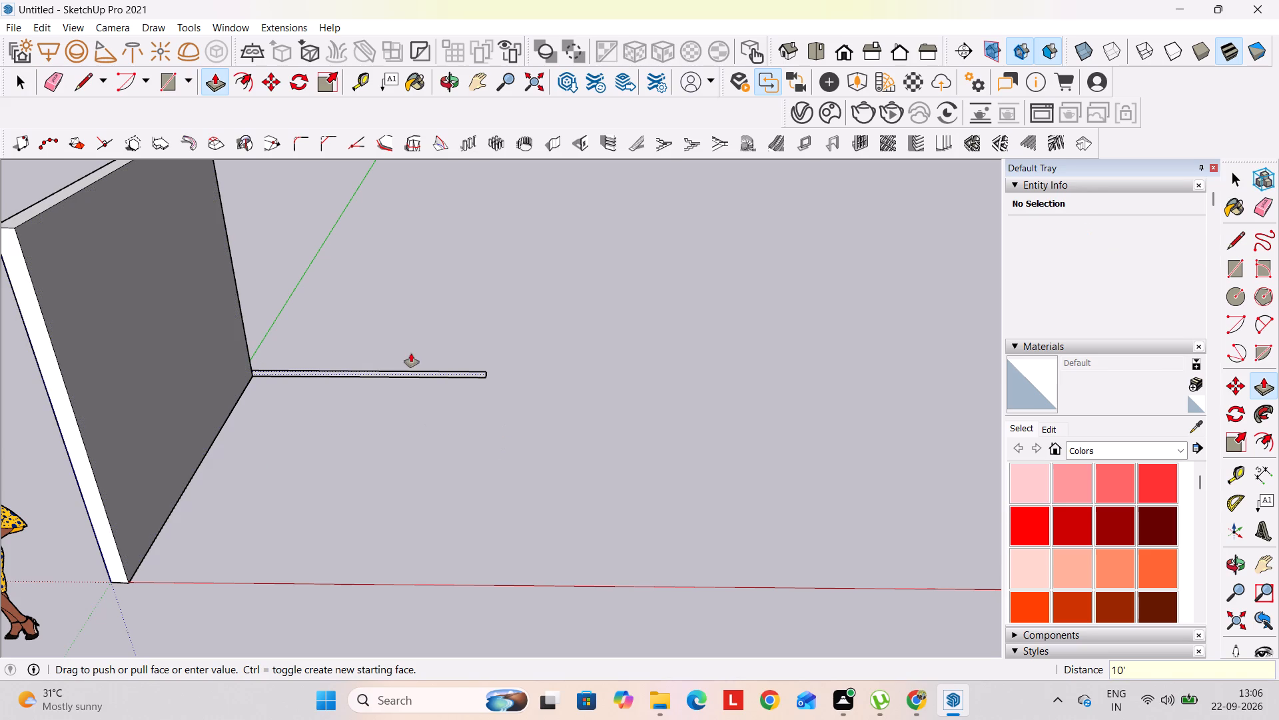
left_click(410, 373)
left_click(41, 211)
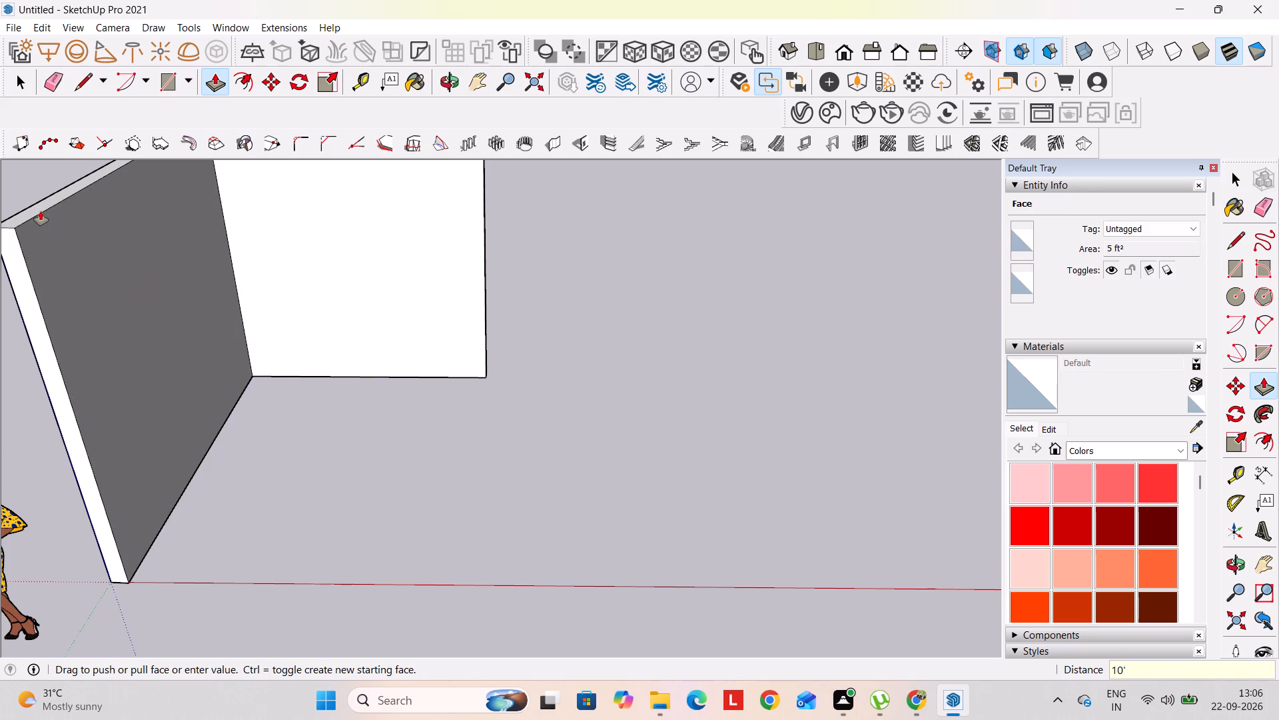
Draw a rectangular floor face between the walls, from the 12' wall's free inner end to the 10' wall's free inner end.
key("space")
scroll(446, 385, "down", 3)
middle_click_drag(505, 395, 521, 463, "shift")
middle_click_drag(439, 542, 450, 519)
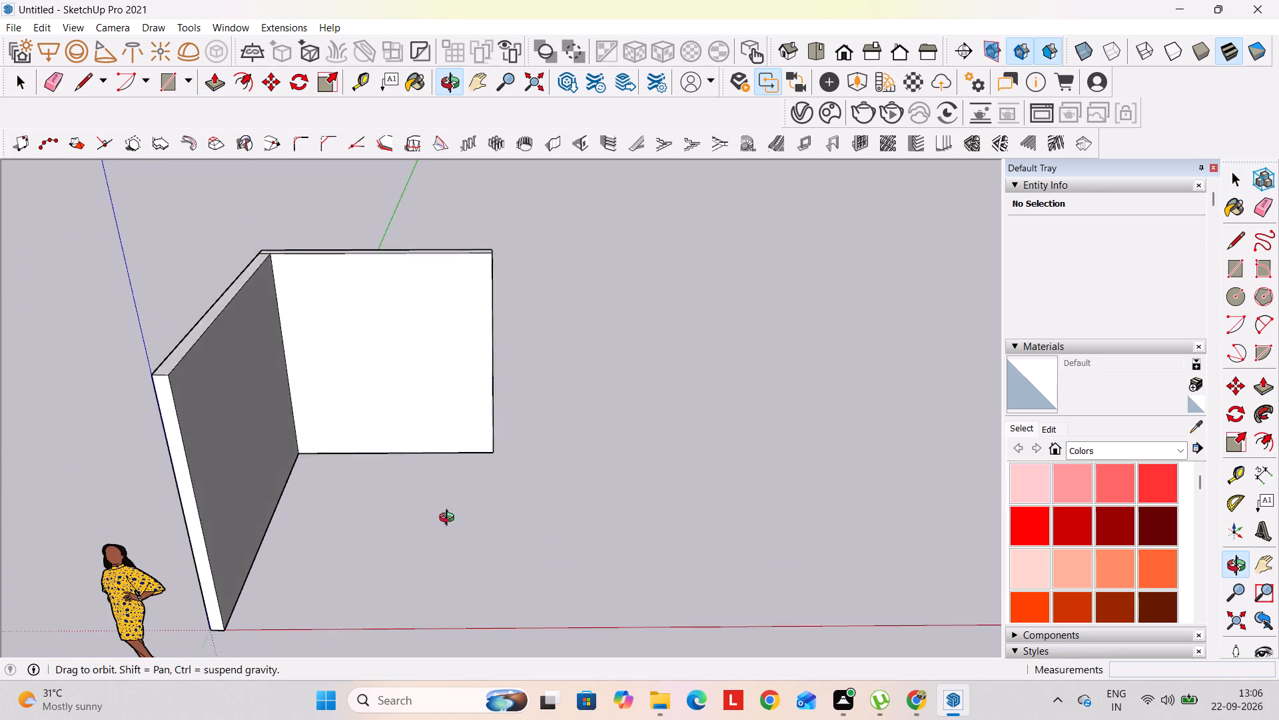
middle_click_drag(450, 519, 486, 434)
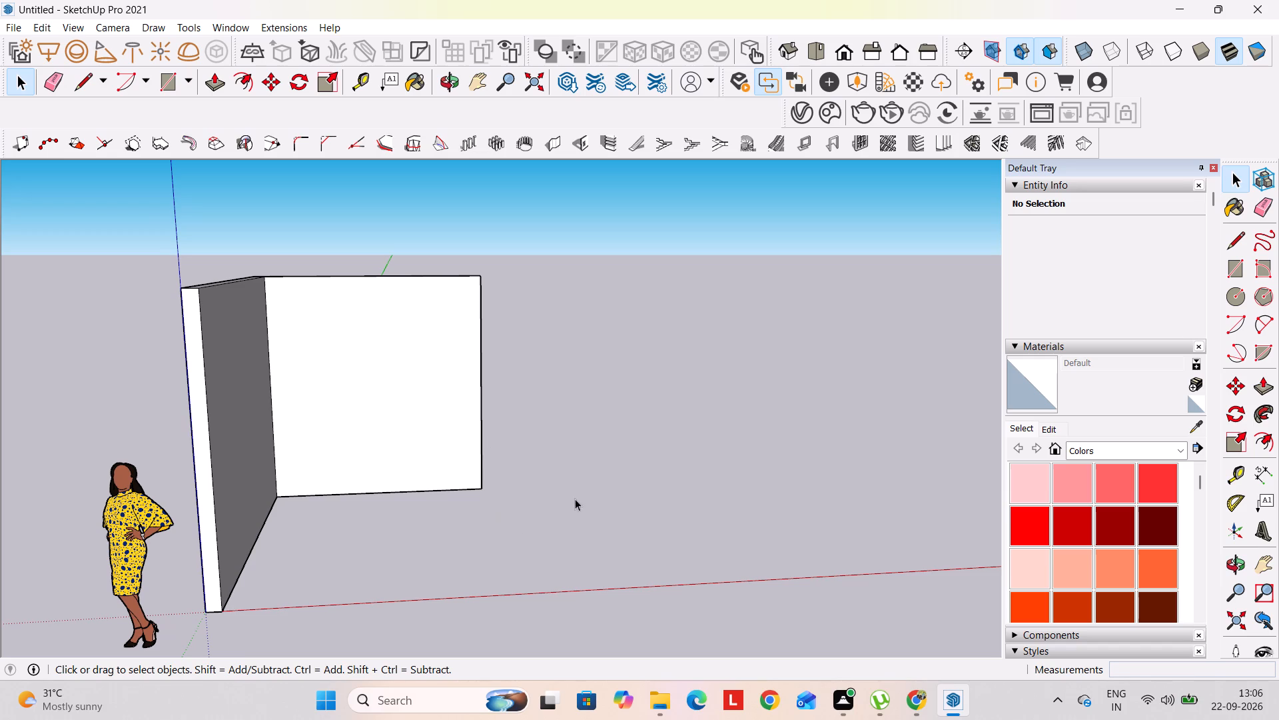
middle_click_drag(575, 498, 63, 531)
middle_click_drag(600, 517, 657, 557)
key("r")
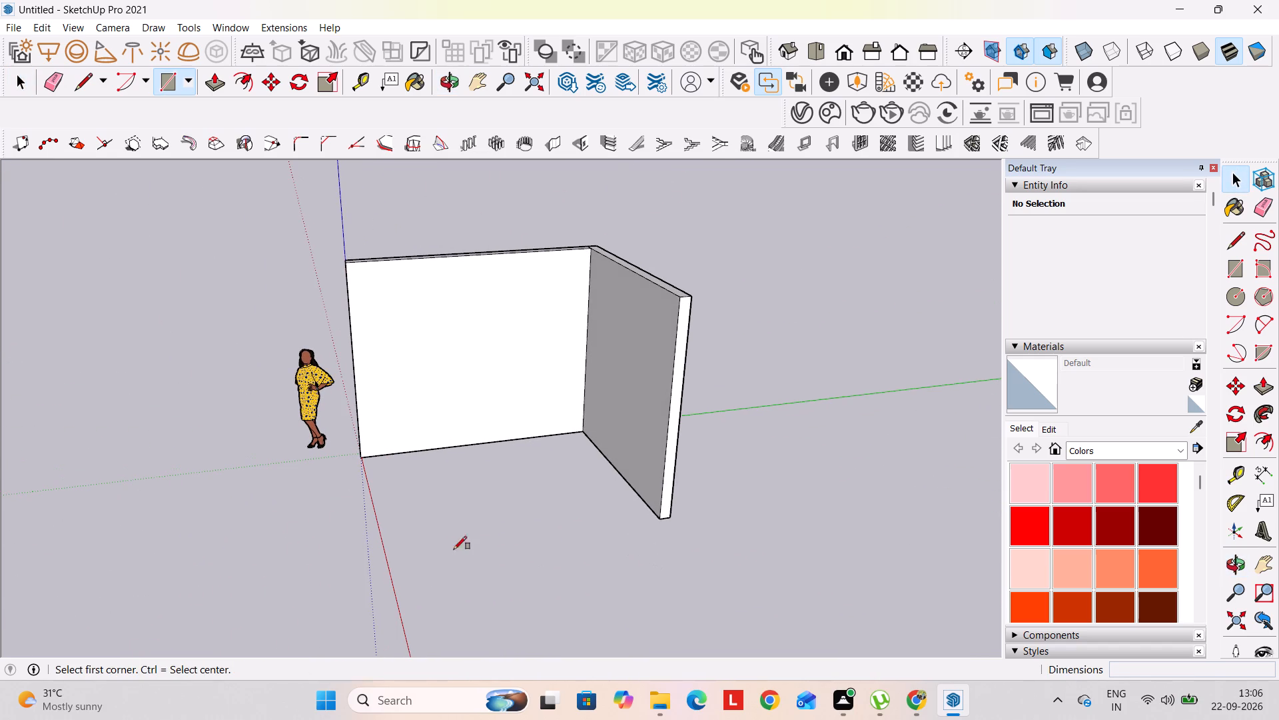
left_click(364, 461)
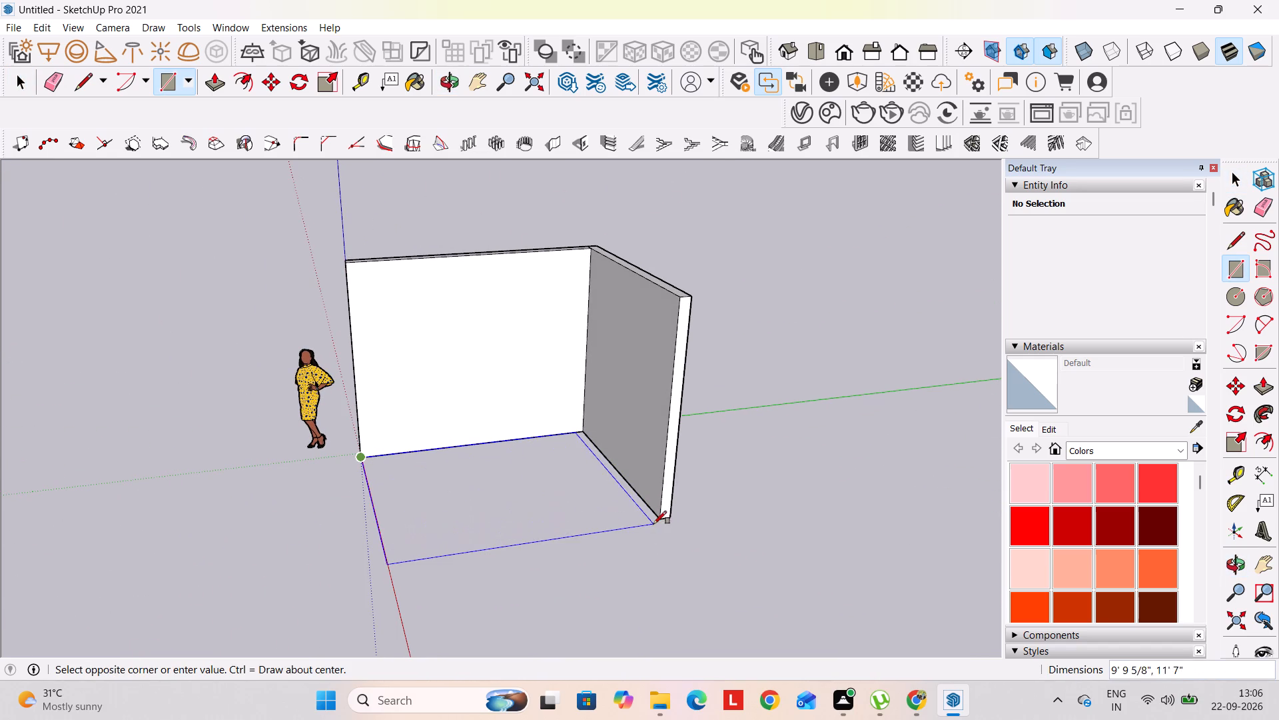
left_click(661, 521)
key("space")
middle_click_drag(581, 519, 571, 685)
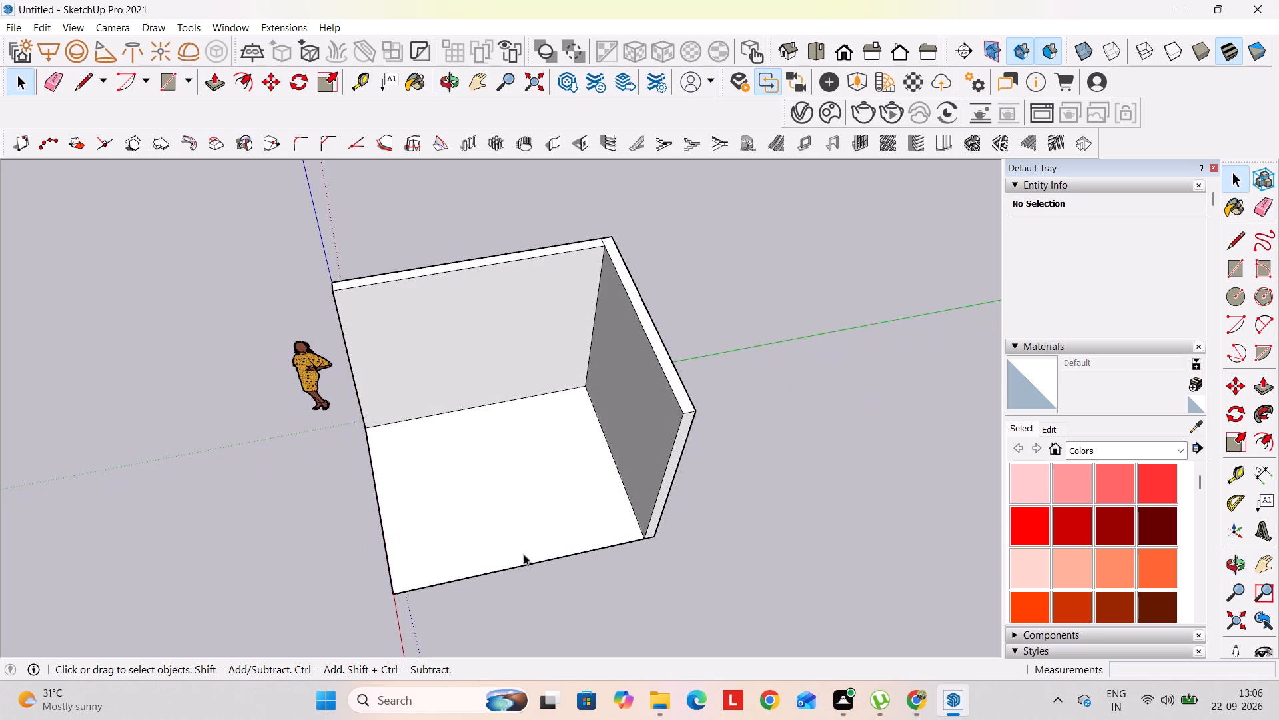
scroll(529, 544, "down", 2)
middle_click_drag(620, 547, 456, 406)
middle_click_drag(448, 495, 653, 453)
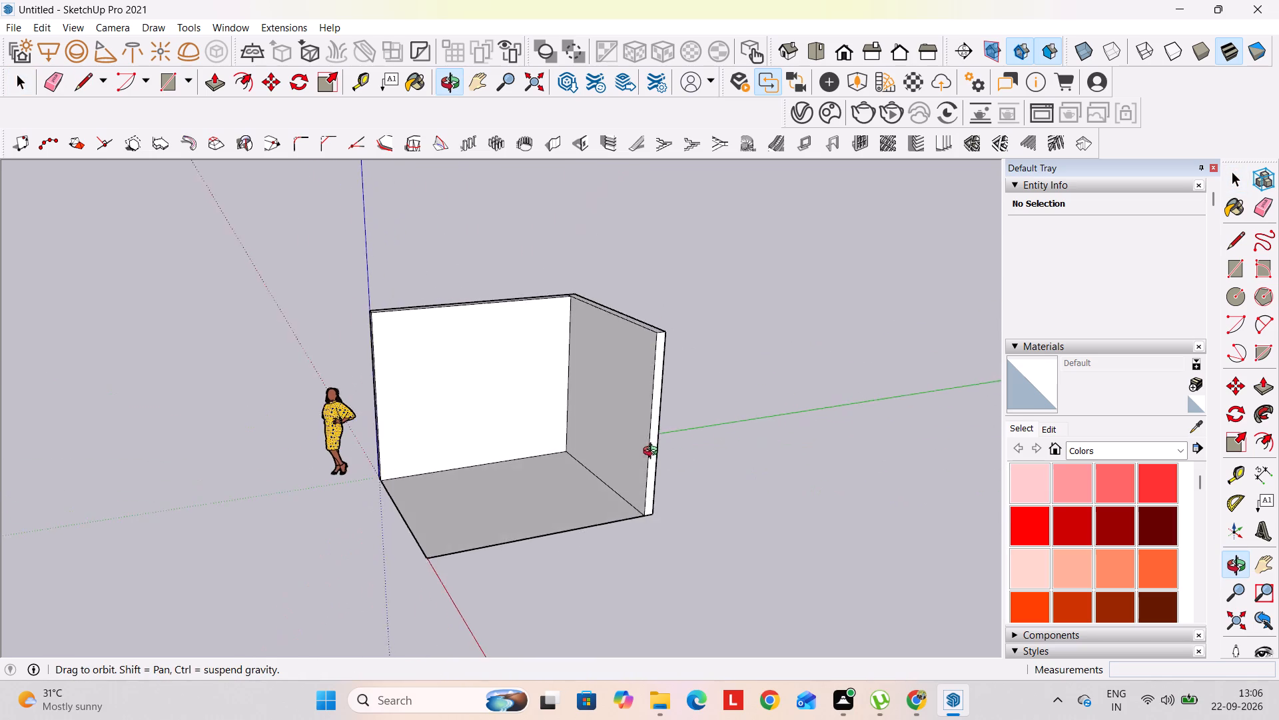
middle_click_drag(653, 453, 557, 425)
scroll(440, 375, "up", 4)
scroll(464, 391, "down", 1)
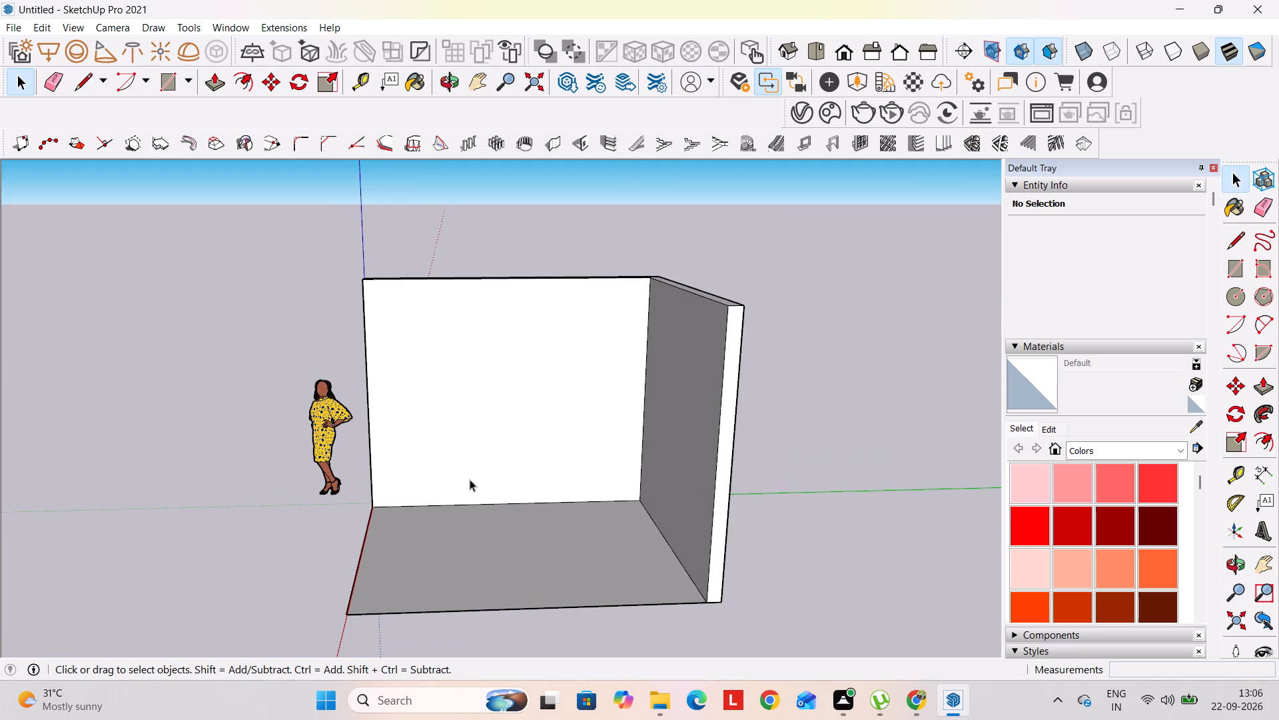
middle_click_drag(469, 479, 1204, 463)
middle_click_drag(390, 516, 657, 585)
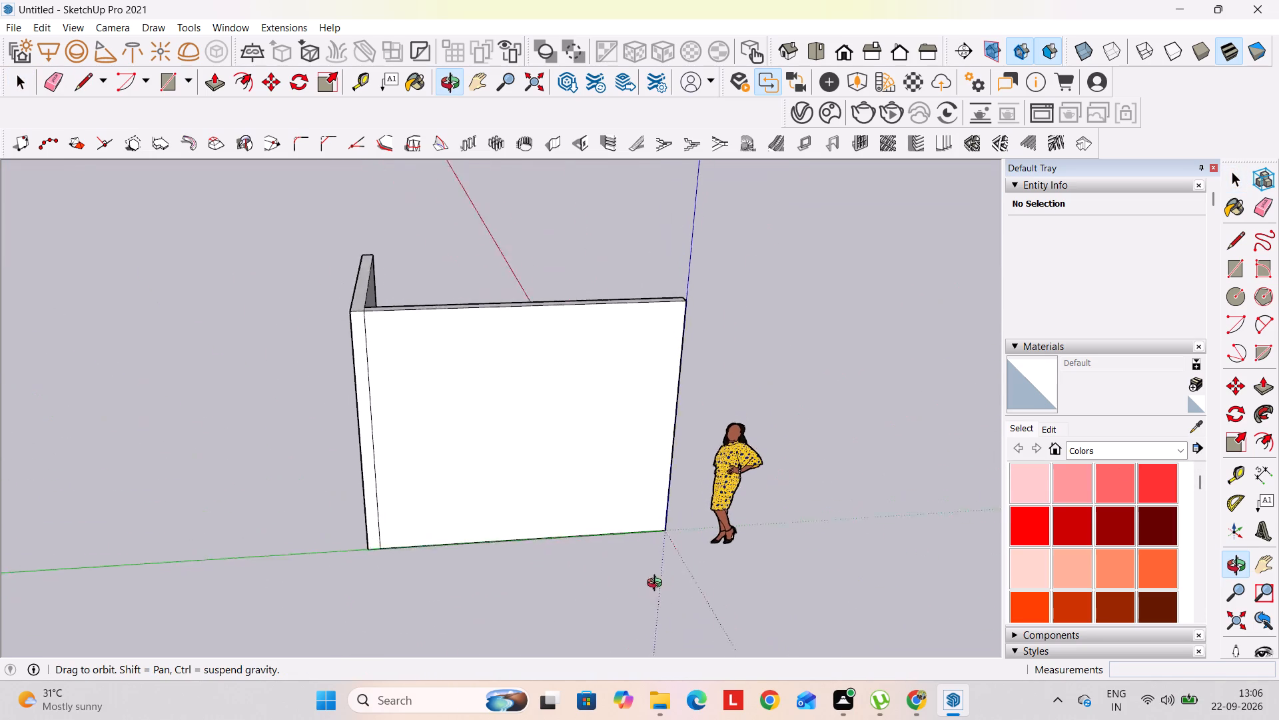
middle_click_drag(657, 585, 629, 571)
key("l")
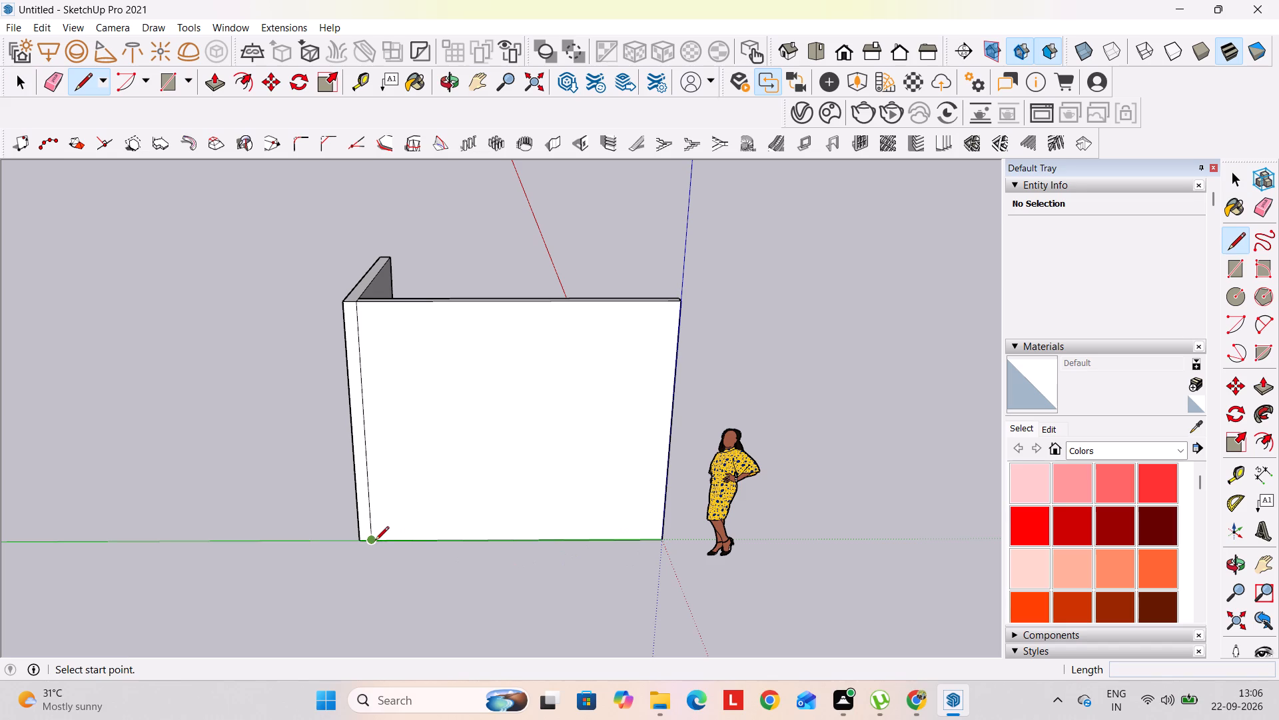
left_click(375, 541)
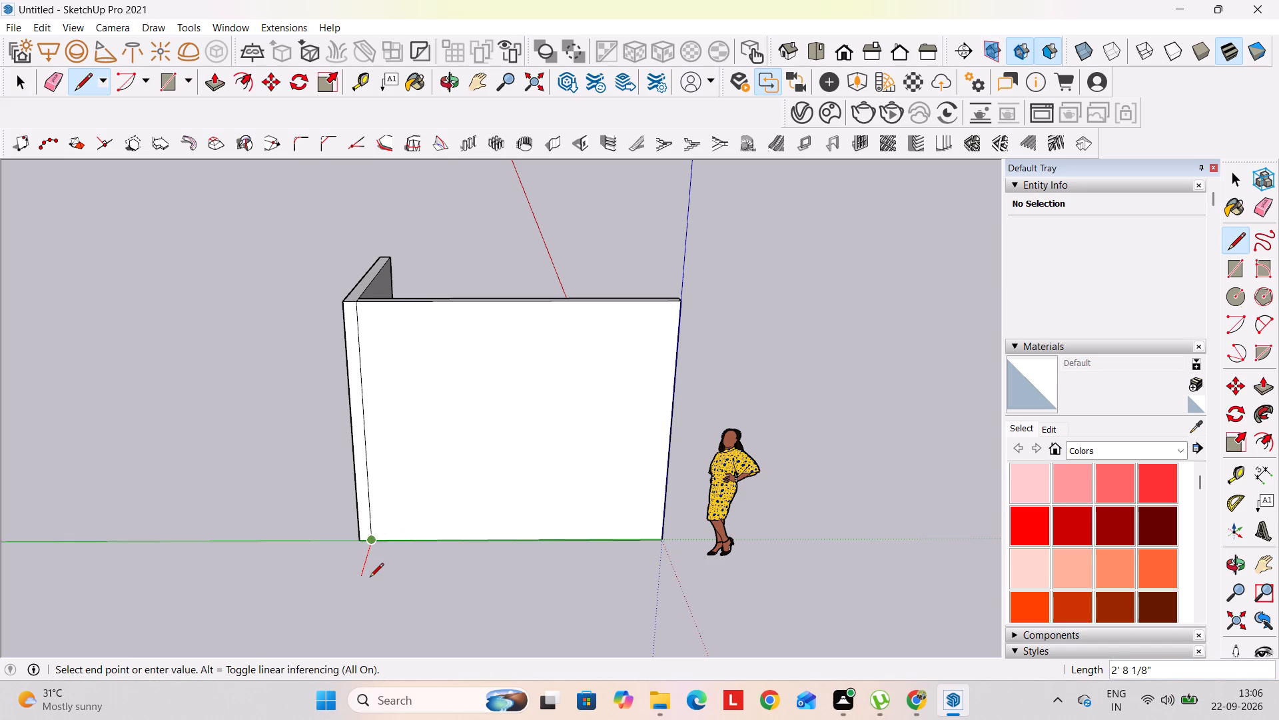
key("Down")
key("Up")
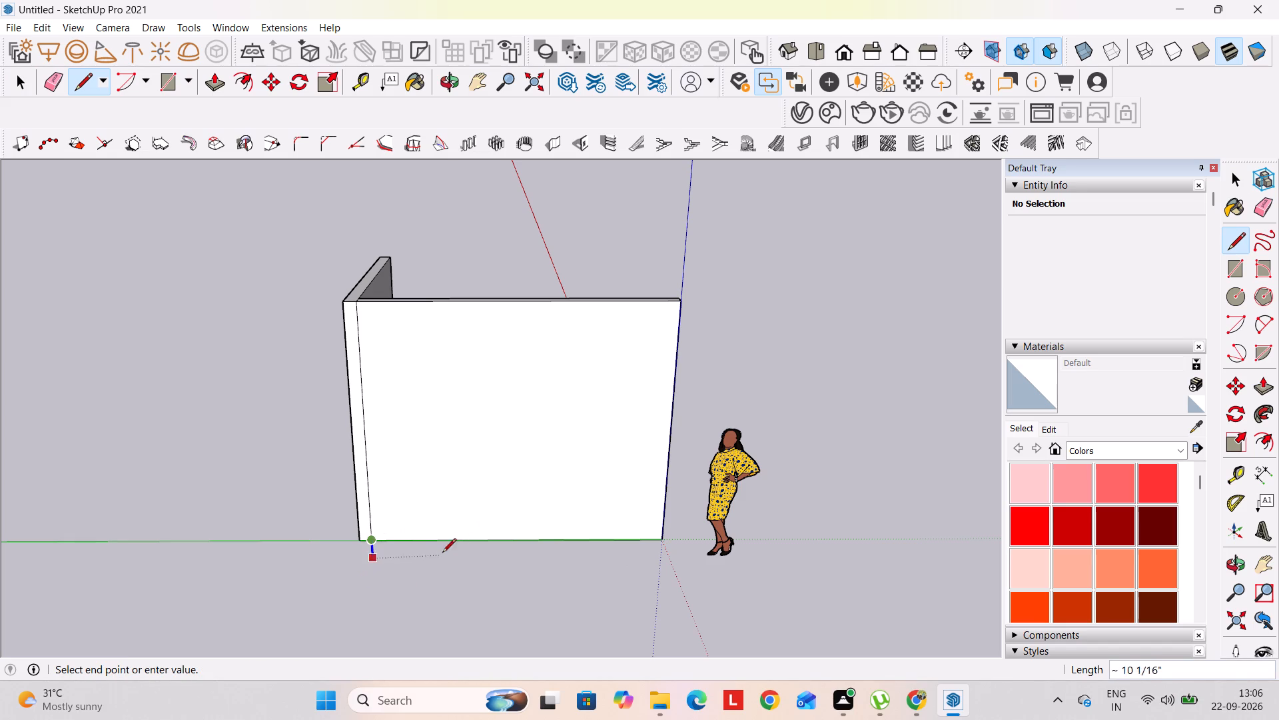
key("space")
Draw a 4' by 10' floor face outside the 12' wall, starting 4' outward from the origin along red and closing against the wall base.
middle_click_drag(661, 553, 351, 603)
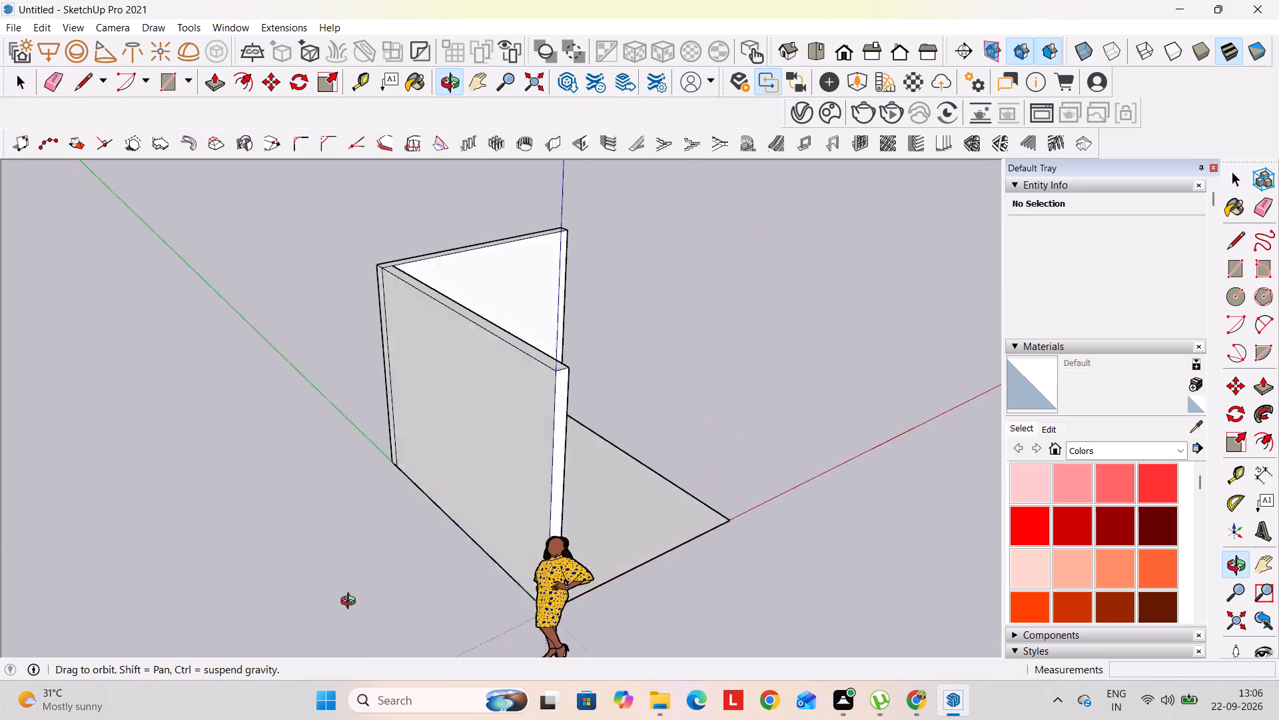
middle_click_drag(351, 603, 312, 590)
middle_click_drag(340, 563, 595, 461, "shift")
middle_click_drag(606, 480, 643, 497)
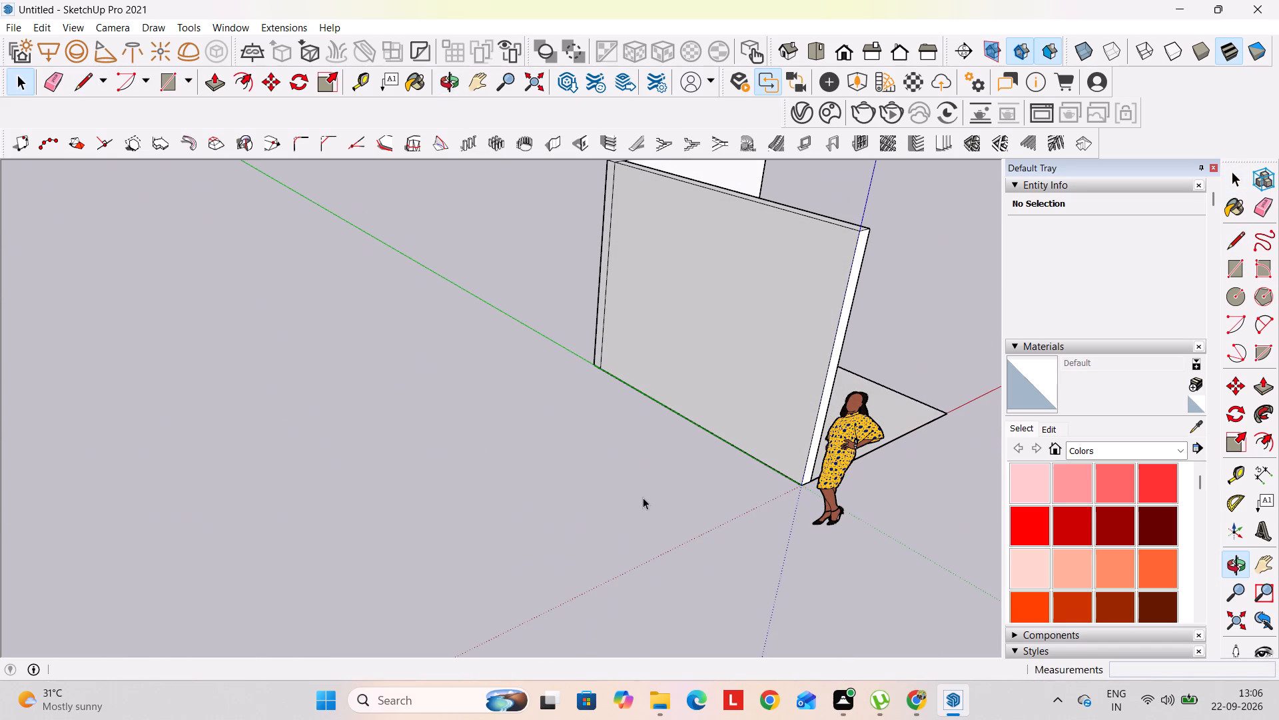
key("l")
left_click(803, 484)
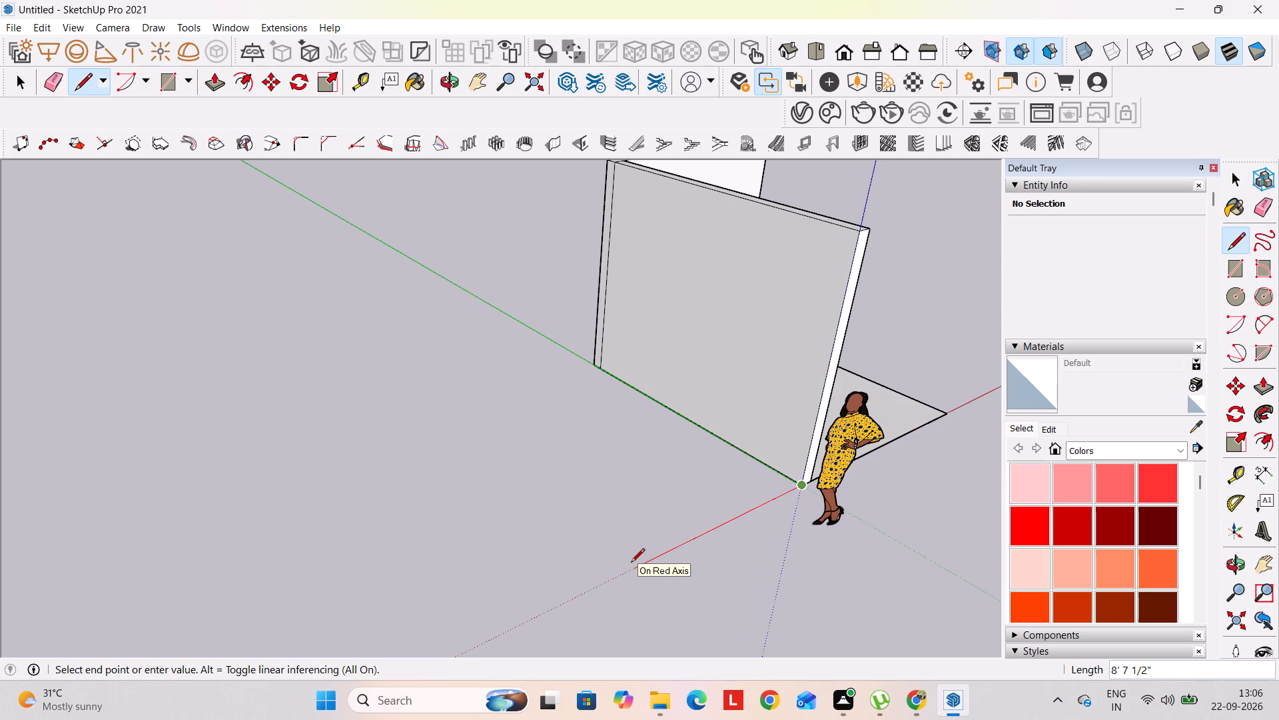
type("4'")
key("Return")
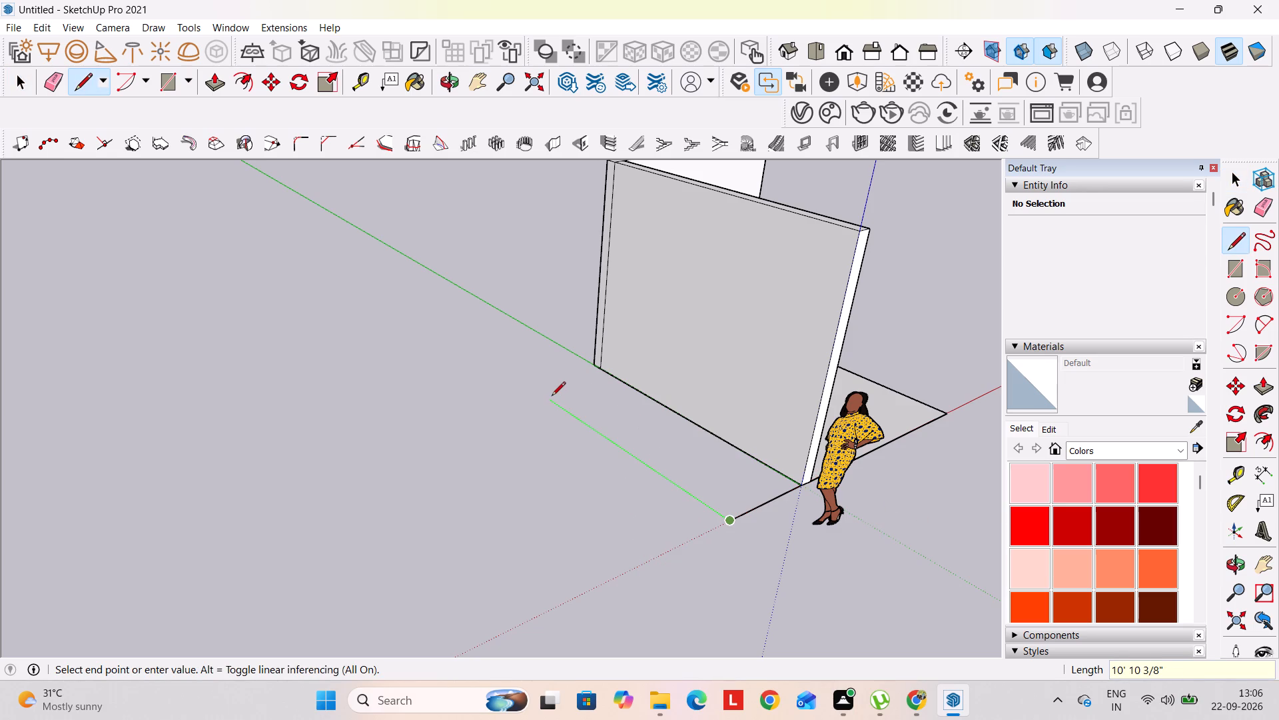
type("10'")
key("Return")
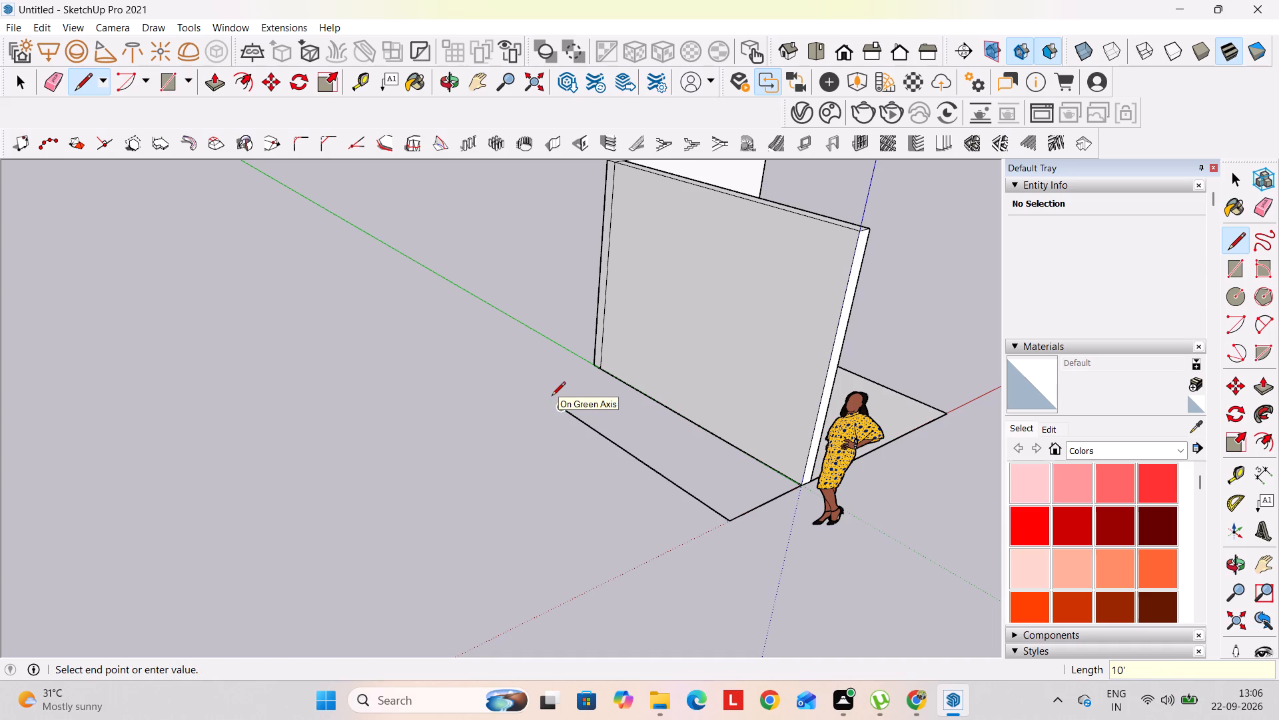
left_click(624, 381)
key("space")
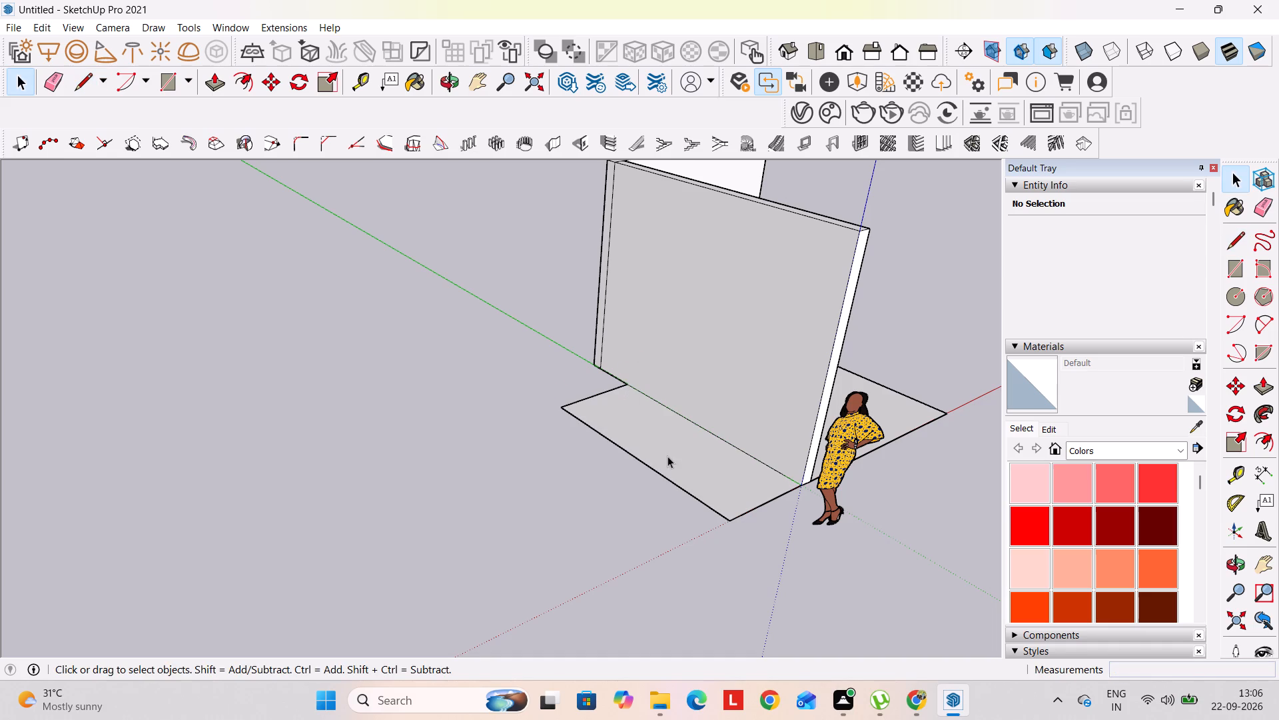
Examine the walls, the room floor and the outer 4' by 10' face from outside and inside.
middle_click_drag(717, 447, 204, 509)
middle_click_drag(525, 509, 1009, 409)
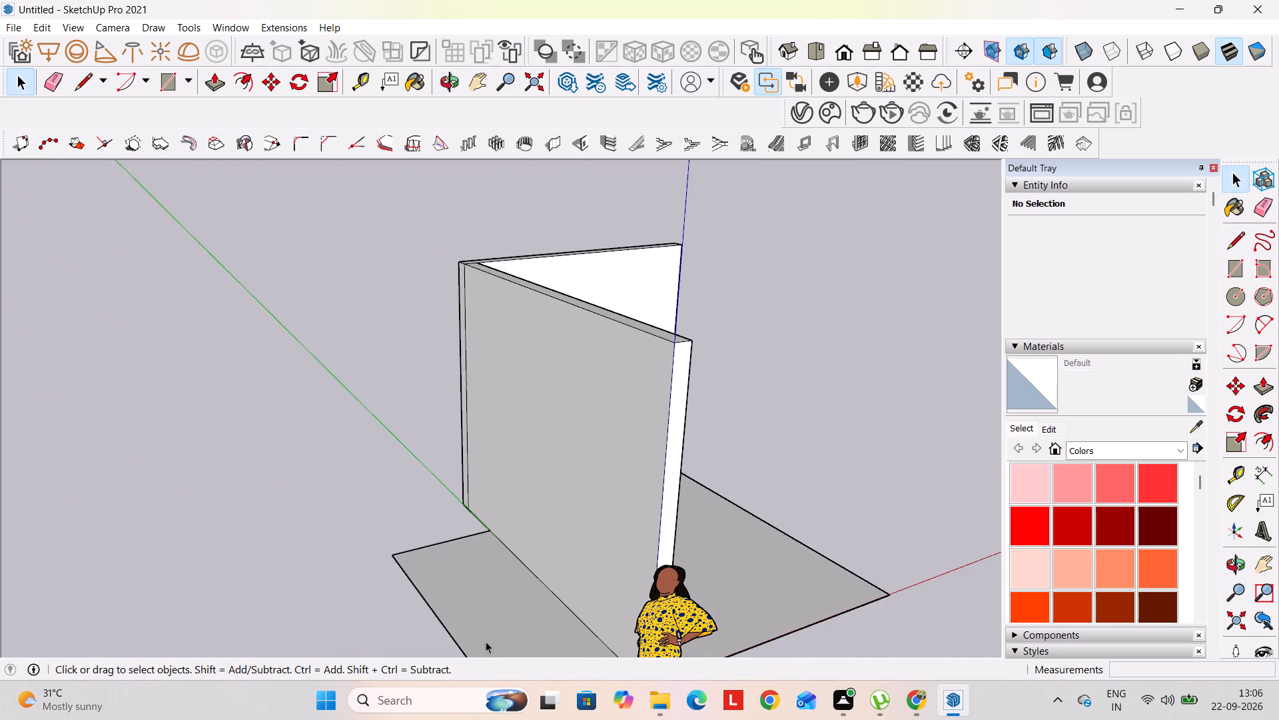
middle_click_drag(491, 639, 582, 430, "shift")
middle_click_drag(574, 451, 693, 590)
scroll(667, 513, "up", 3)
middle_click_drag(667, 513, 677, 537, "shift")
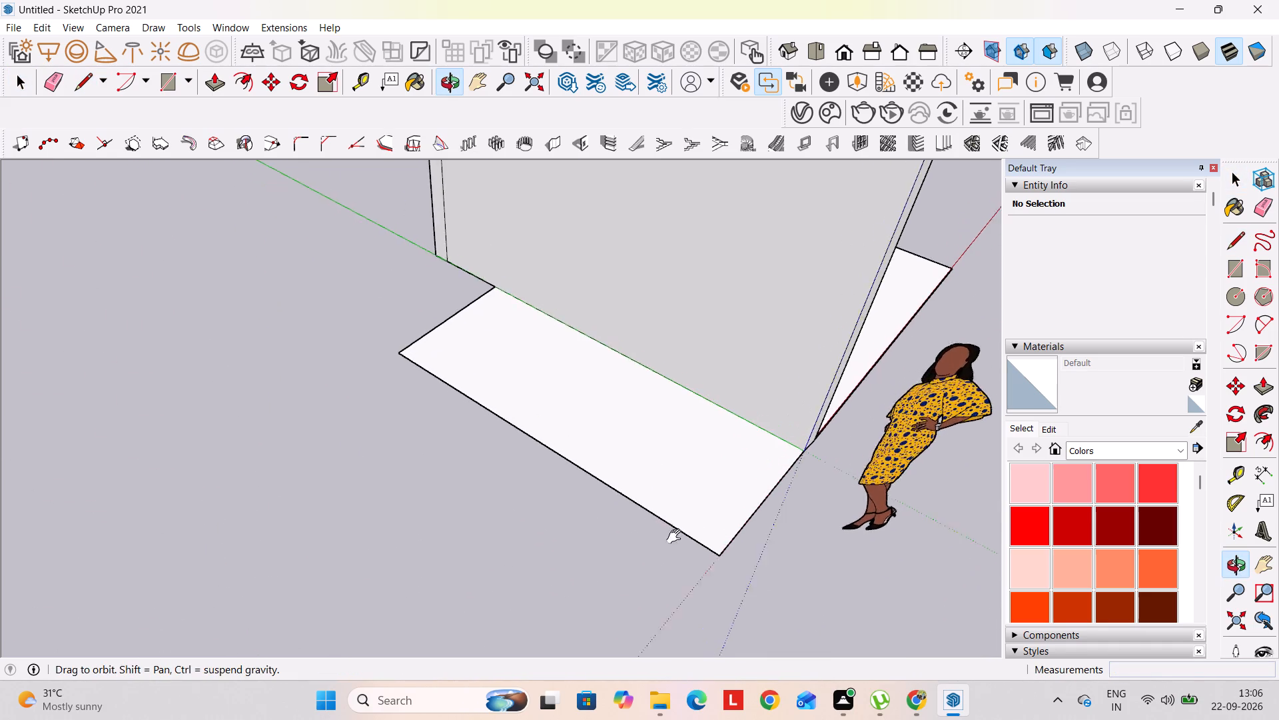
middle_click_drag(677, 537, 699, 593, "shift")
scroll(776, 545, "down", 3)
middle_click_drag(941, 475, 394, 444)
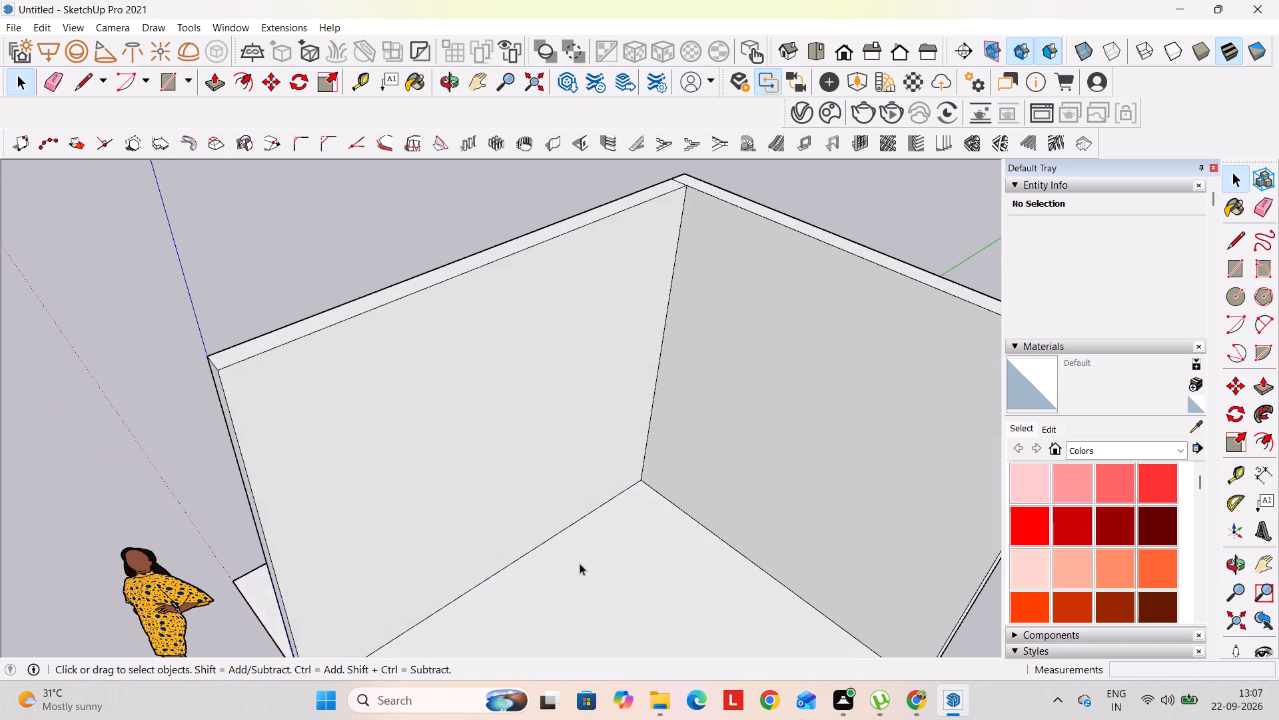
middle_click_drag(580, 564, 398, 442)
scroll(430, 491, "down", 7)
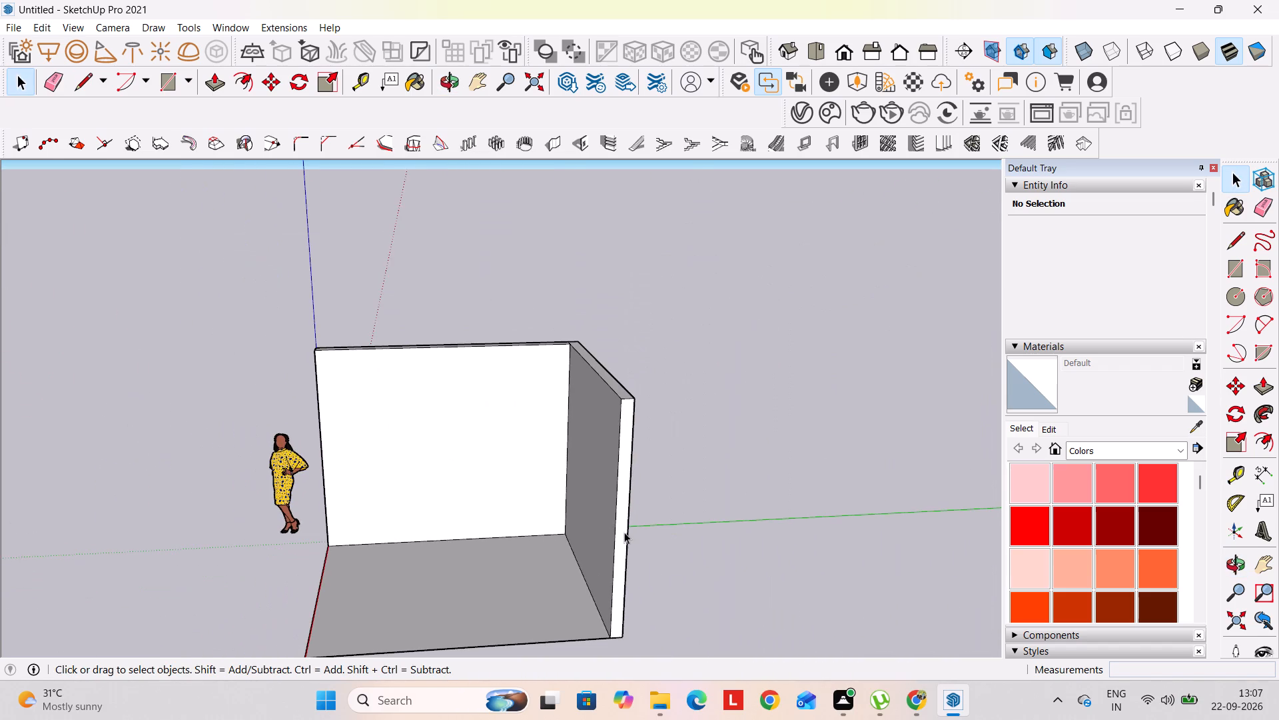
Outline a 6" wide wall strip outside the floor's open edge along the red axis, closing it into a face.
middle_click_drag(535, 540, 534, 571)
middle_click_drag(338, 555, 599, 405, "shift")
middle_click_drag(657, 447, 545, 575)
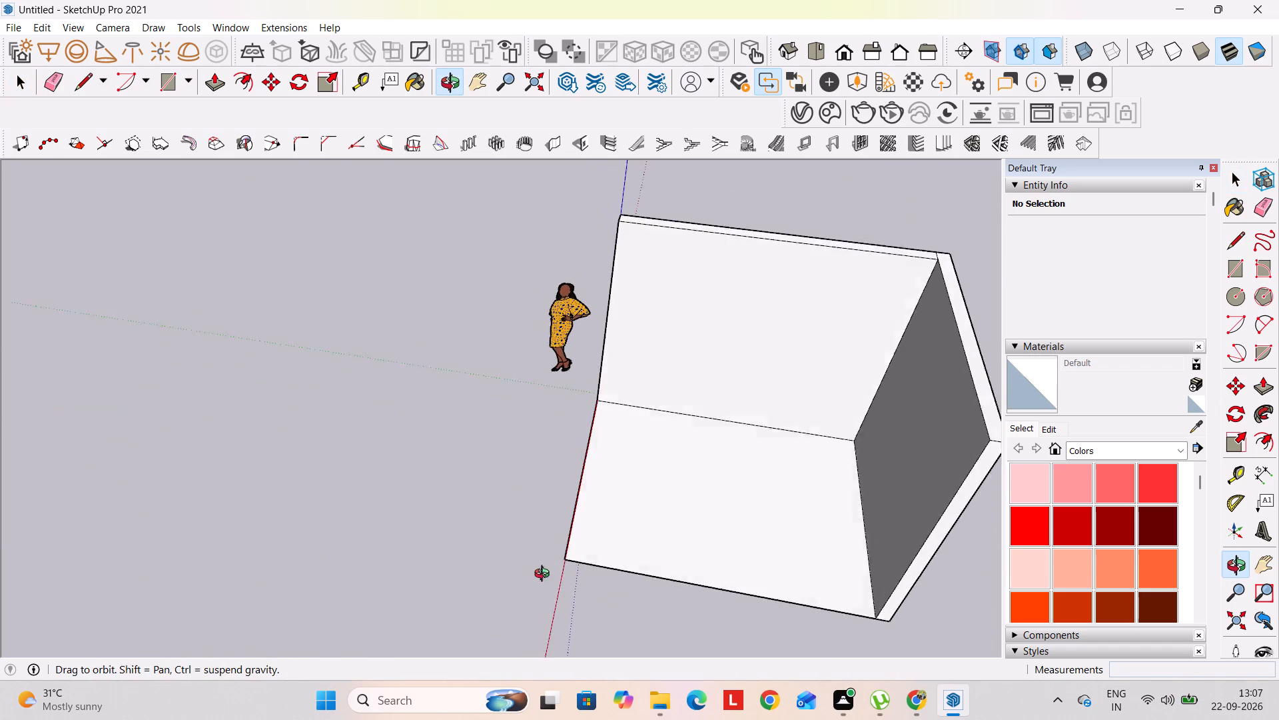
middle_click_drag(545, 575, 515, 582)
key("l")
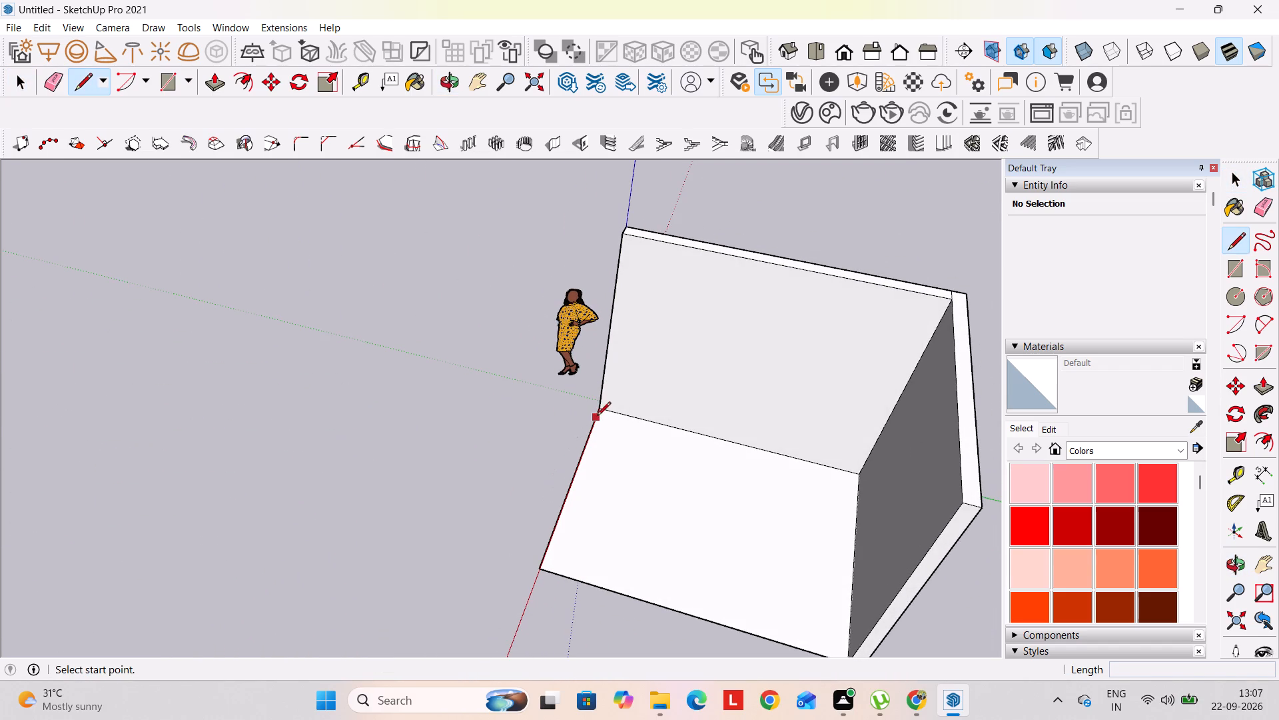
left_click(598, 413)
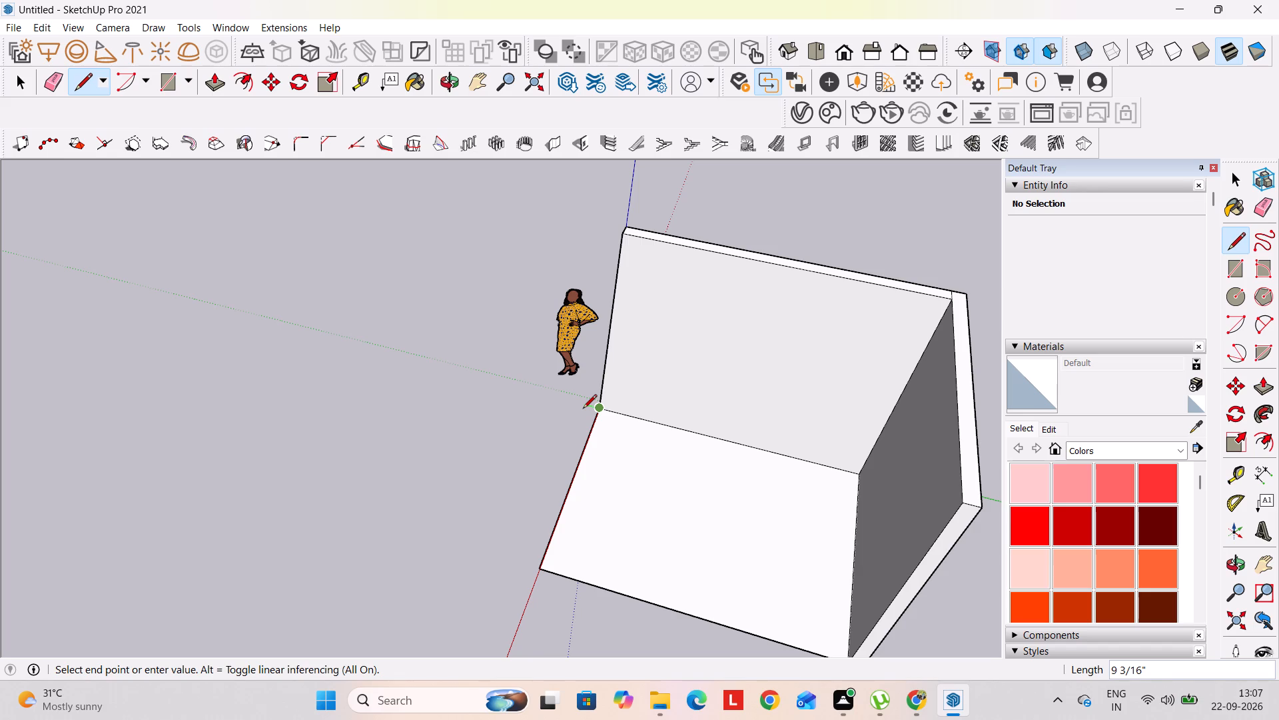
type("6\"")
key("Return")
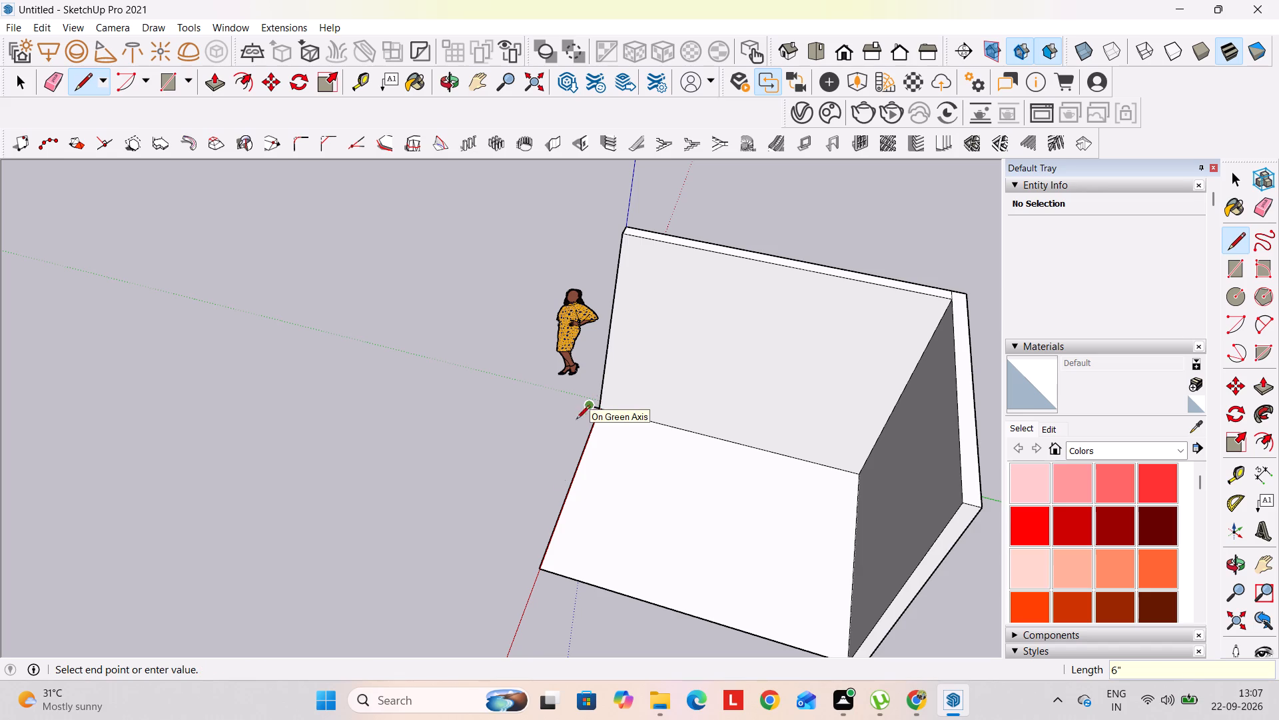
left_click(520, 565)
left_click(542, 573)
key("space")
scroll(540, 553, "up", 3)
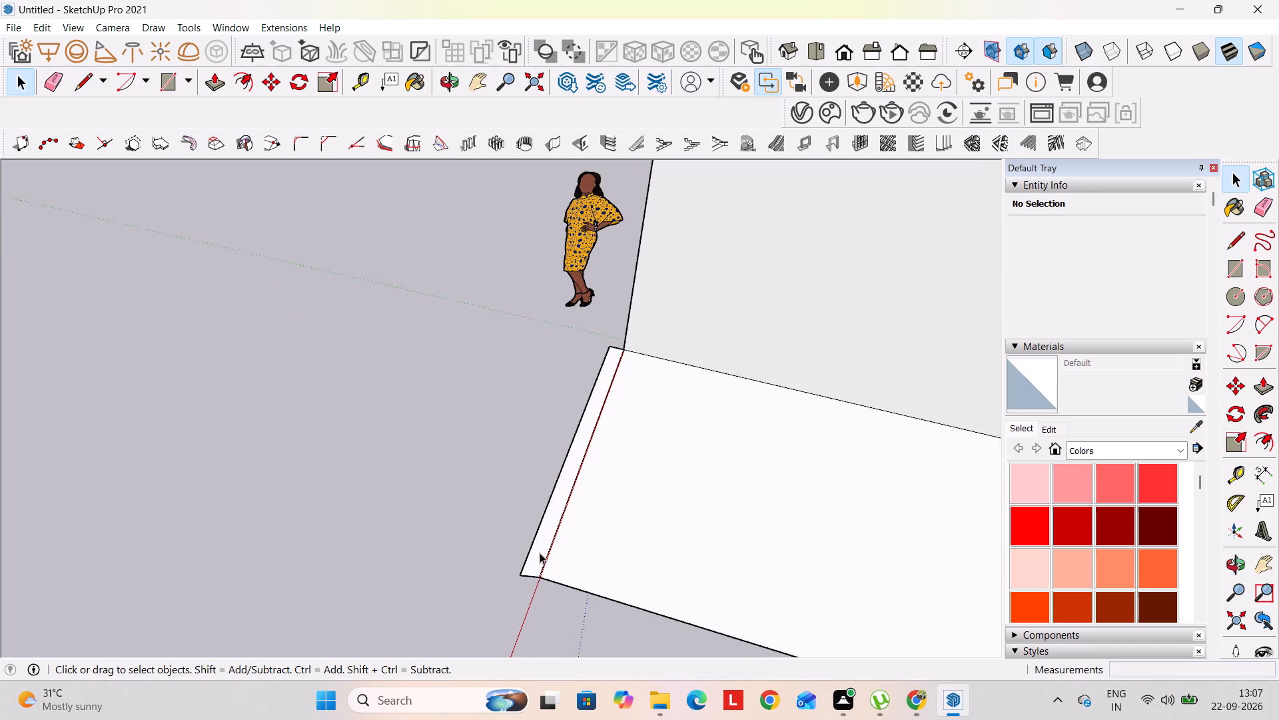
Push/Pull the new 6" strip up 10', matching the height of the opposite wall.
scroll(540, 553, "up", 2)
key("p")
left_click(540, 558)
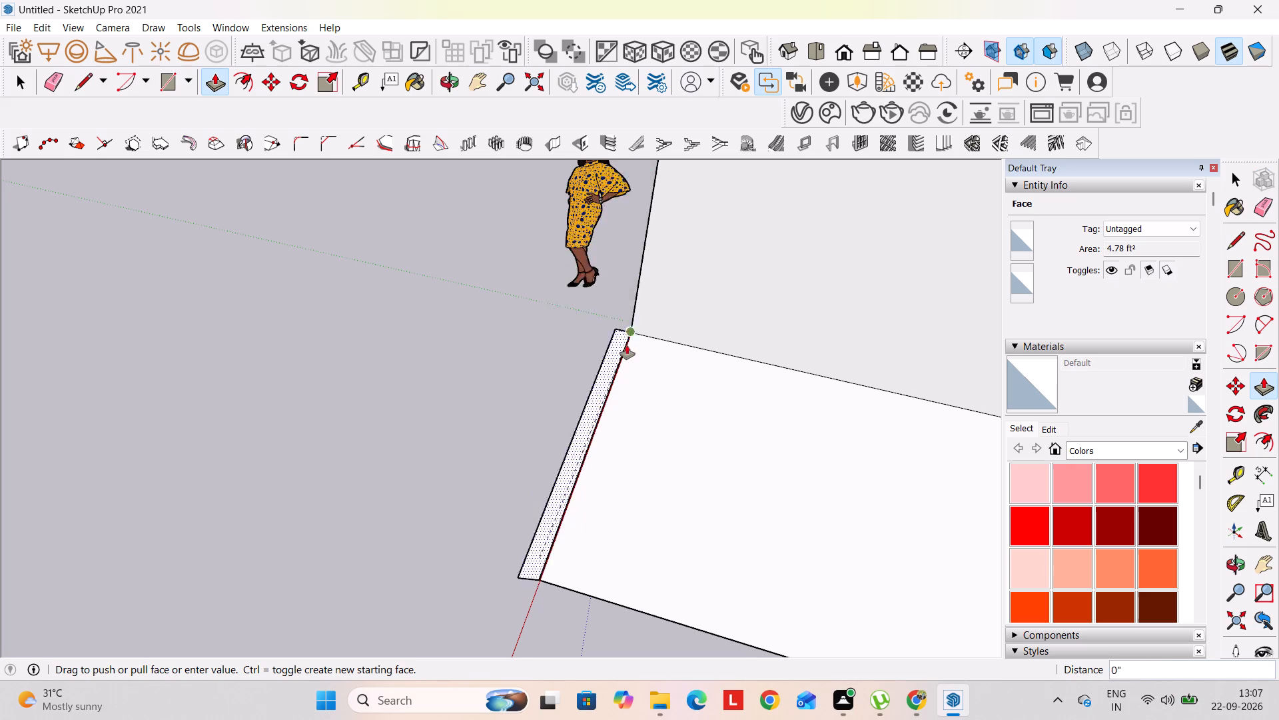
scroll(635, 357, "down", 7)
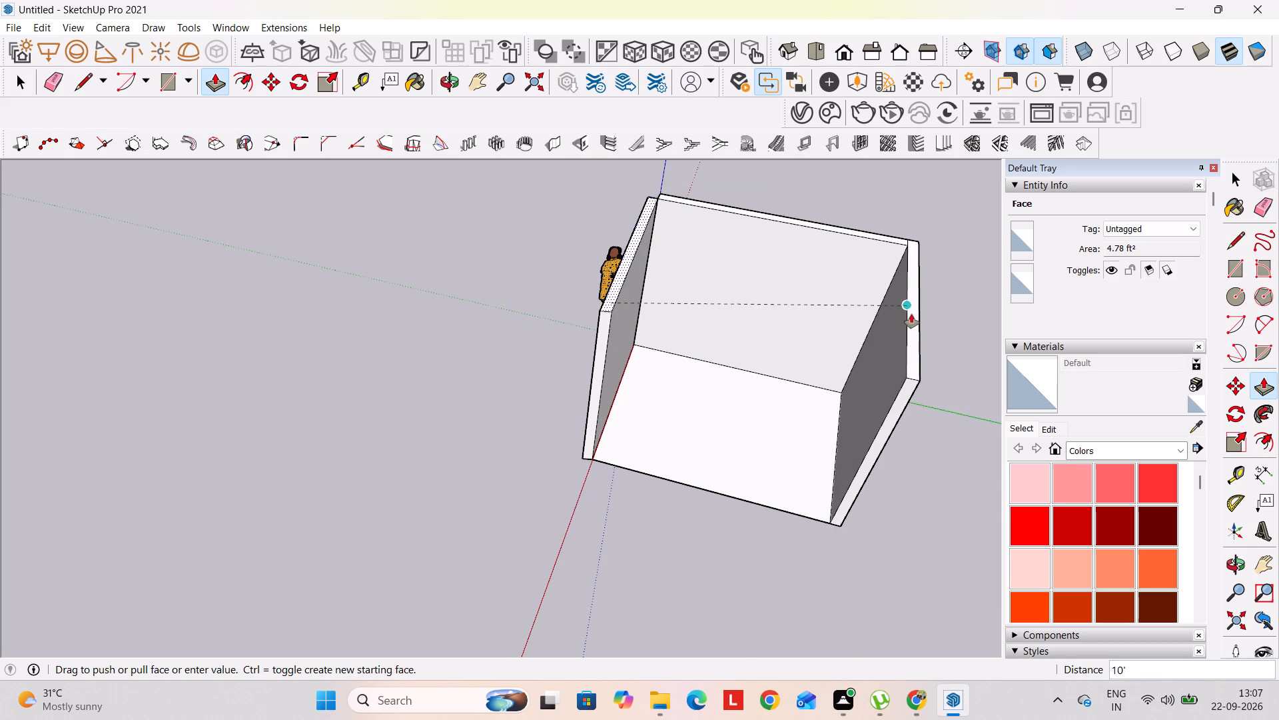
left_click(911, 314)
key("space")
Push/Pull the top of the original 10' long wall, opposite the newly raised one, down 10' to floor level.
middle_click_drag(779, 462, 500, 371)
scroll(773, 485, "down", 3)
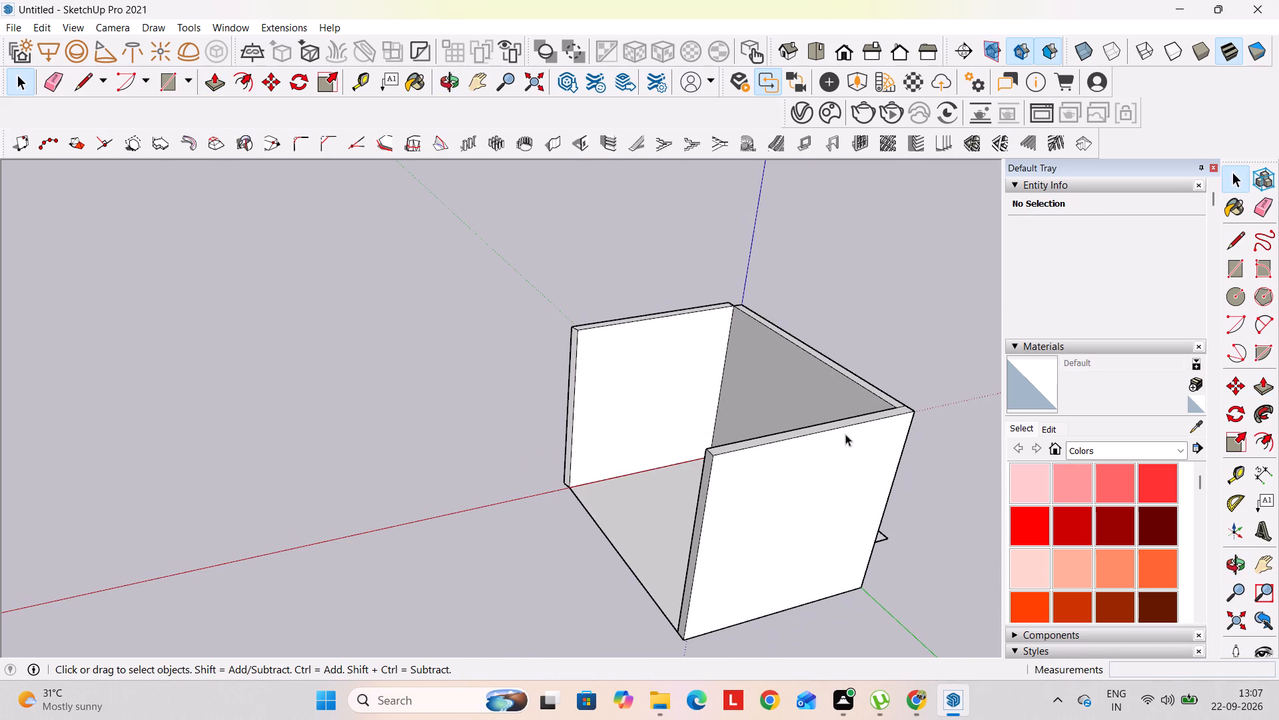
left_click(762, 441)
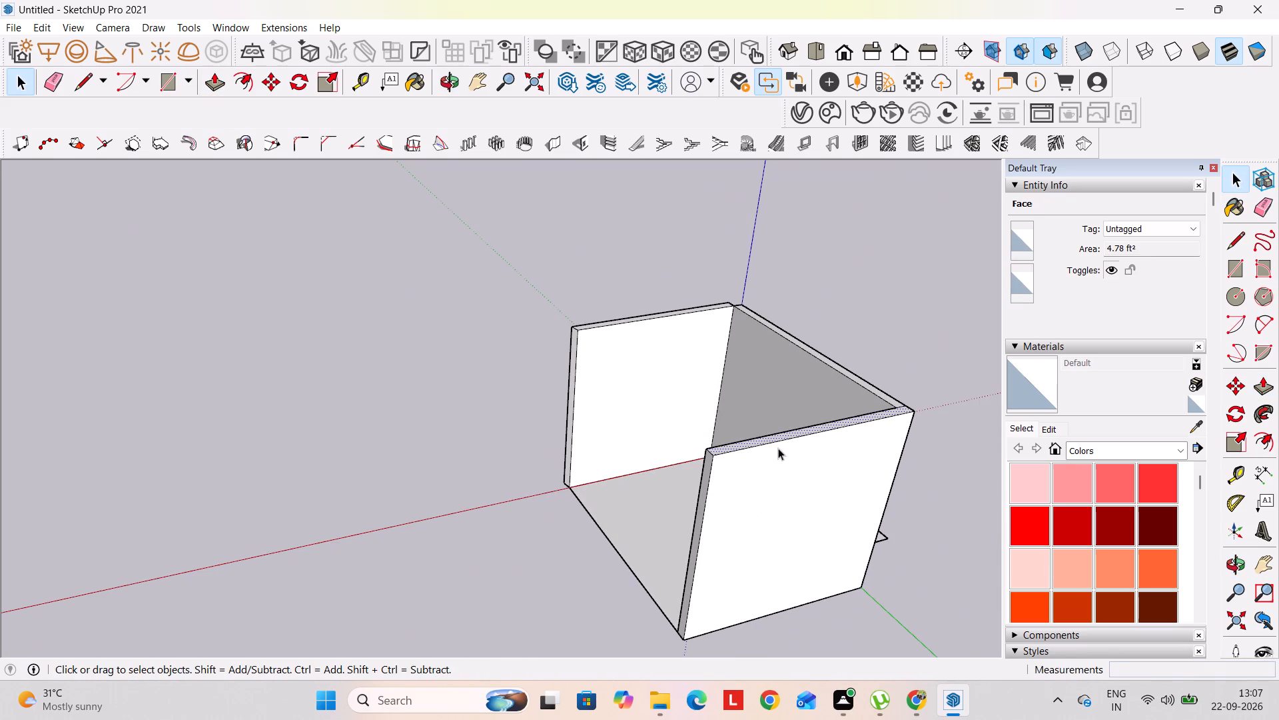
key("p")
left_click(787, 435)
left_click(675, 566)
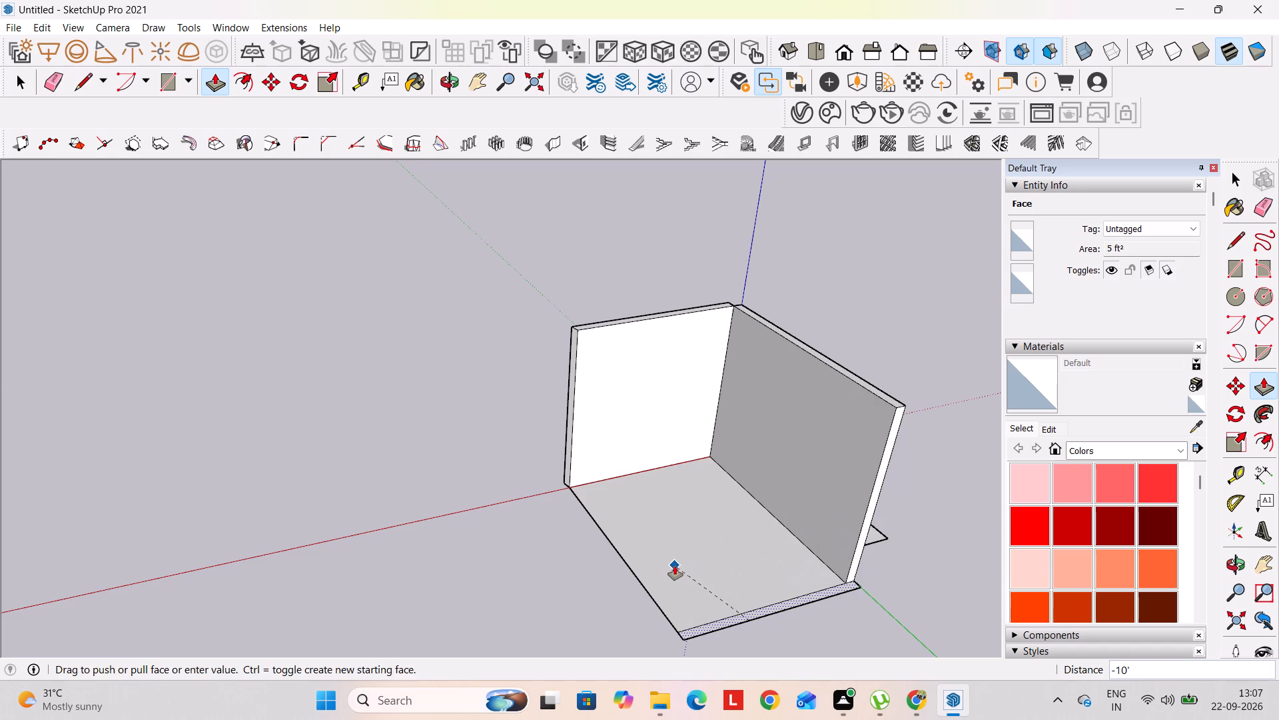
key("space")
Examine the inner face of the new wall along the red axis from inside the room.
middle_click_drag(771, 521, 605, 485)
scroll(673, 506, "up", 4)
middle_click_drag(647, 595, 670, 489)
middle_click_drag(670, 489, 714, 528, "shift")
scroll(714, 528, "up", 3)
middle_click_drag(723, 501, 684, 542, "shift")
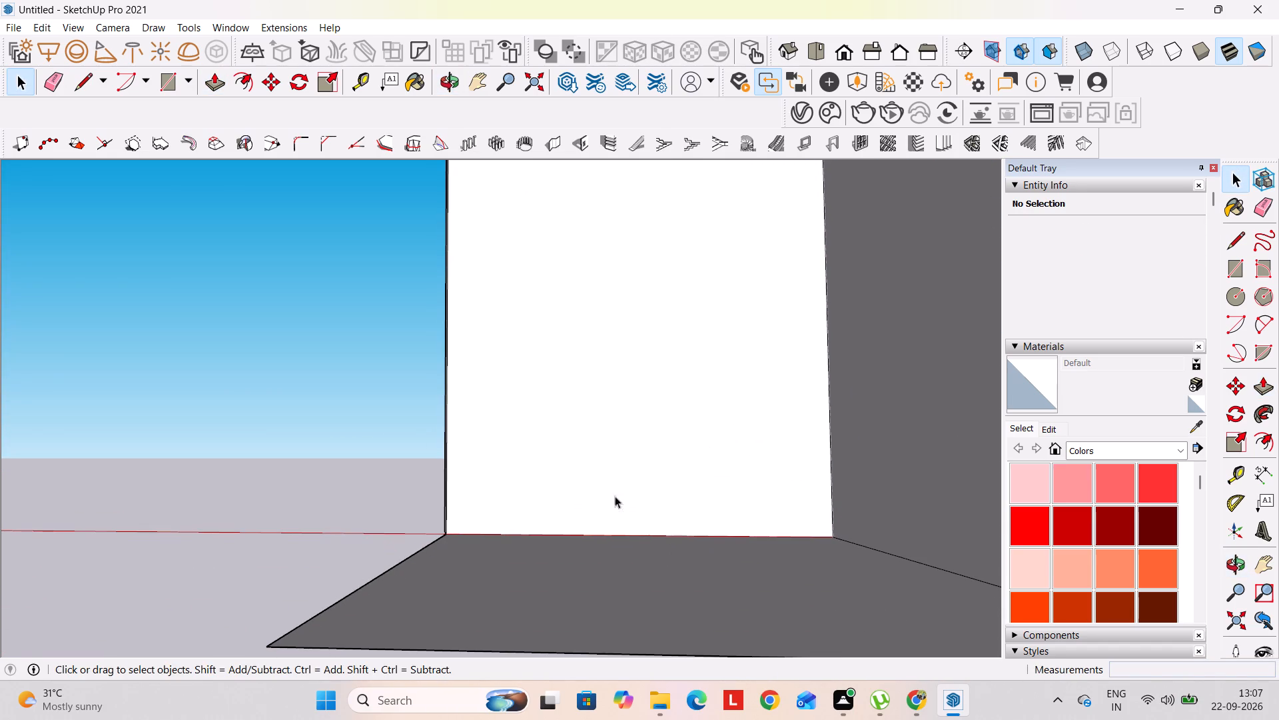
middle_click_drag(578, 503, 634, 539)
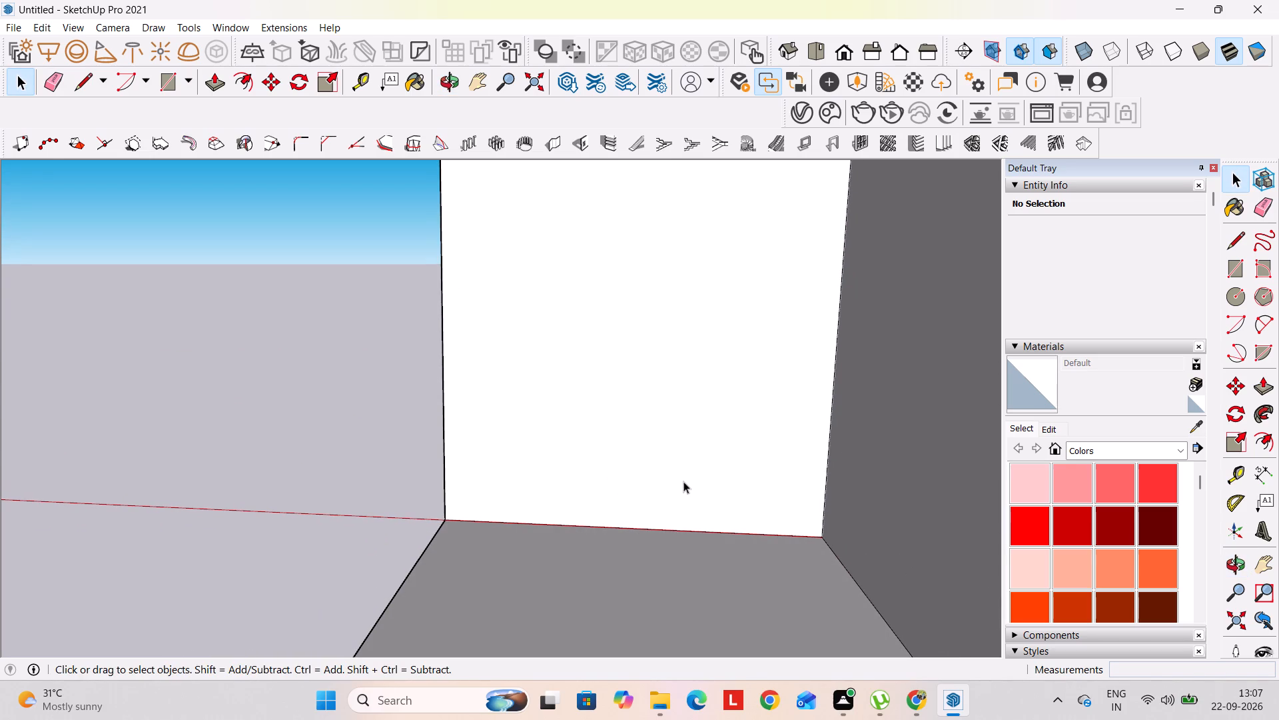
middle_click_drag(683, 481, 593, 525, "shift")
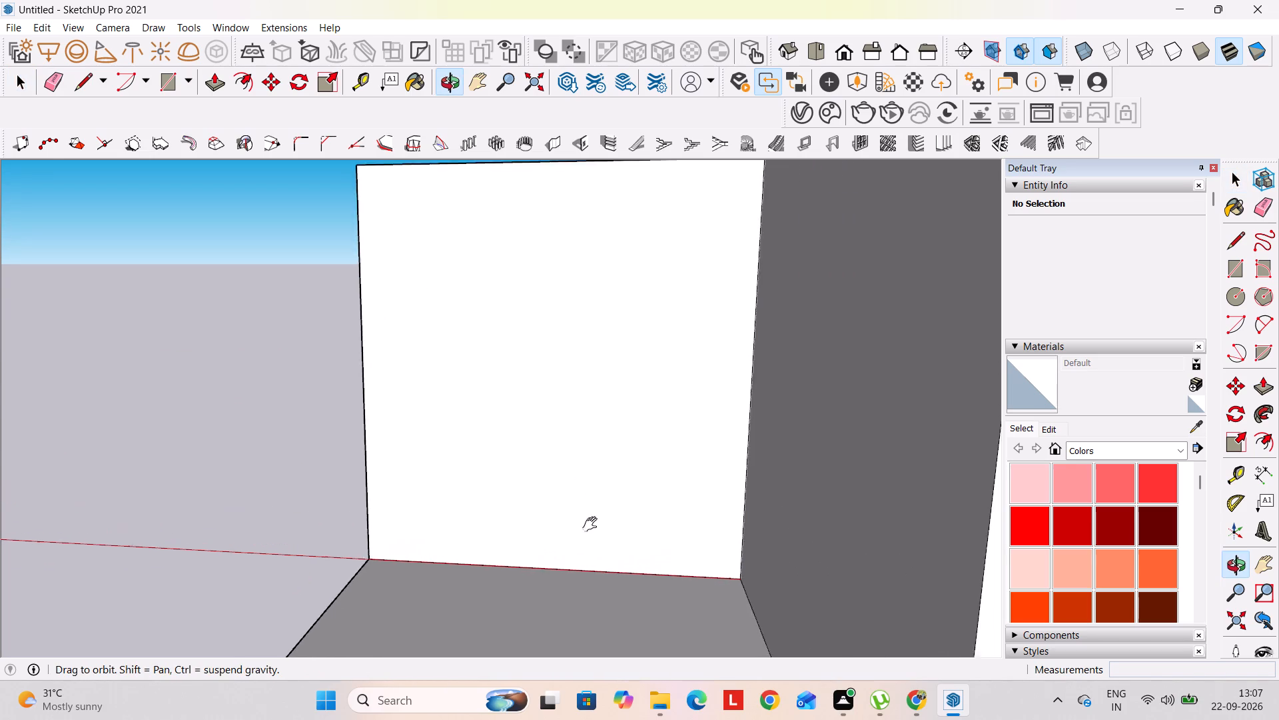
middle_click_drag(593, 525, 561, 536, "shift")
middle_click_drag(508, 558, 550, 535)
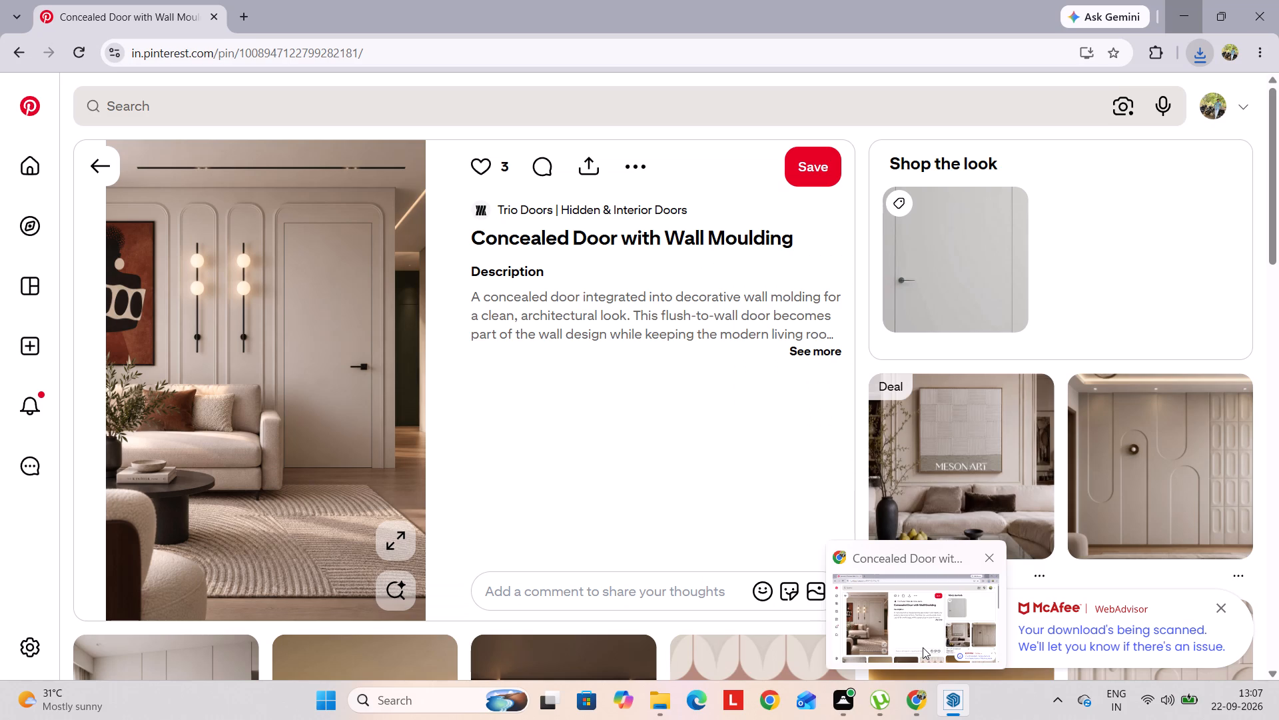
Switch to the Pinterest reference page in Chrome and browse the related wall-moulding designs, returning to SketchUp when done.
scroll(661, 587, "down", 2)
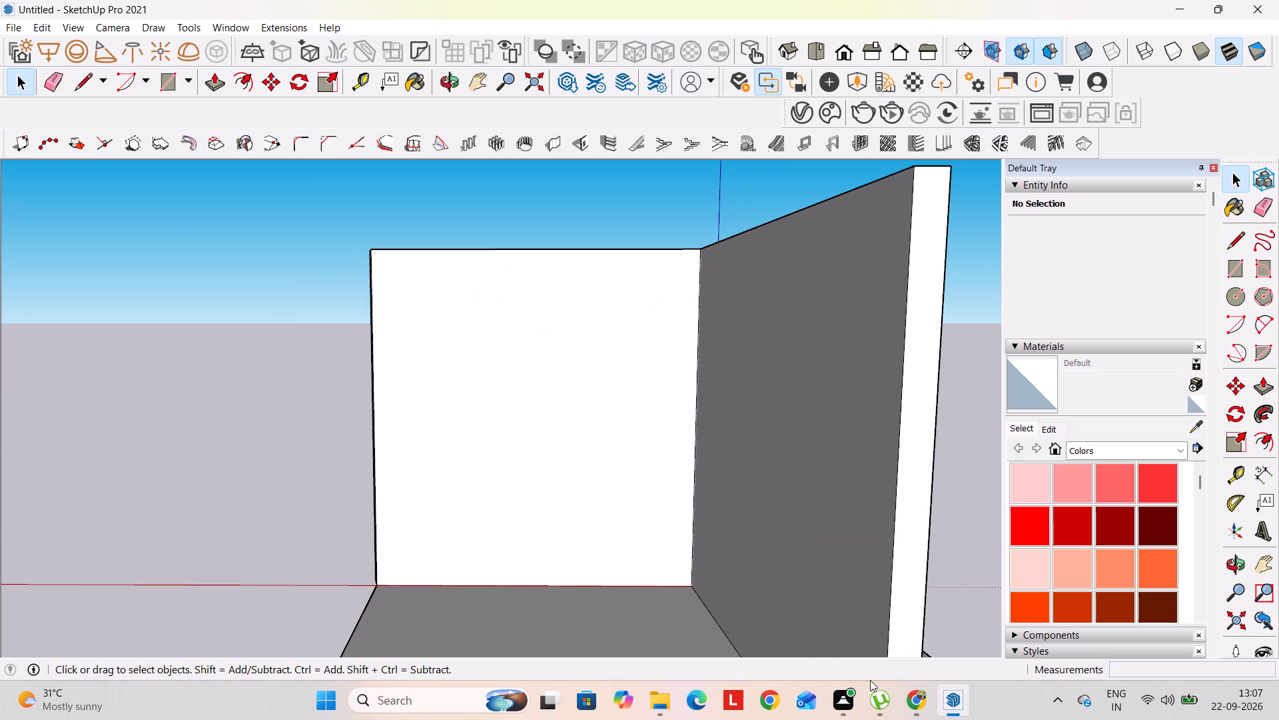
left_click(919, 701)
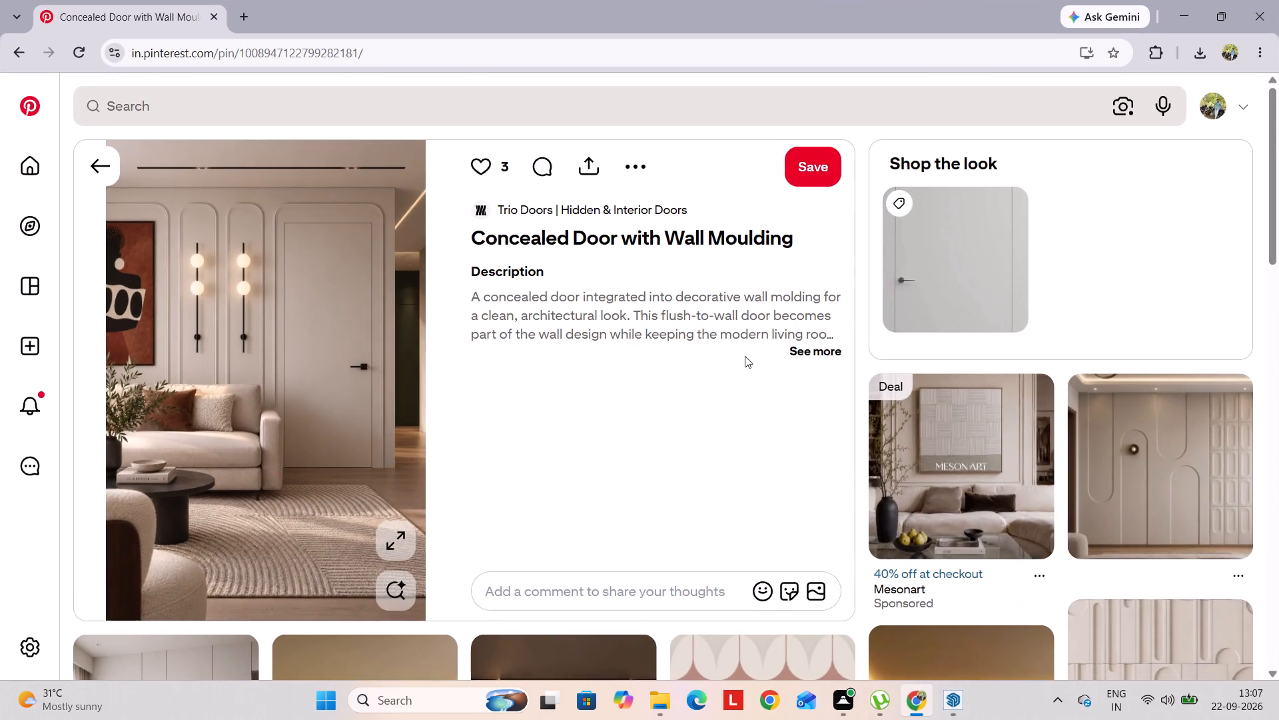
scroll(739, 335, "down", 5)
scroll(775, 380, "down", 1)
scroll(855, 535, "down", 3)
scroll(1112, 436, "down", 3)
scroll(694, 423, "down", 1)
scroll(657, 424, "up", 2)
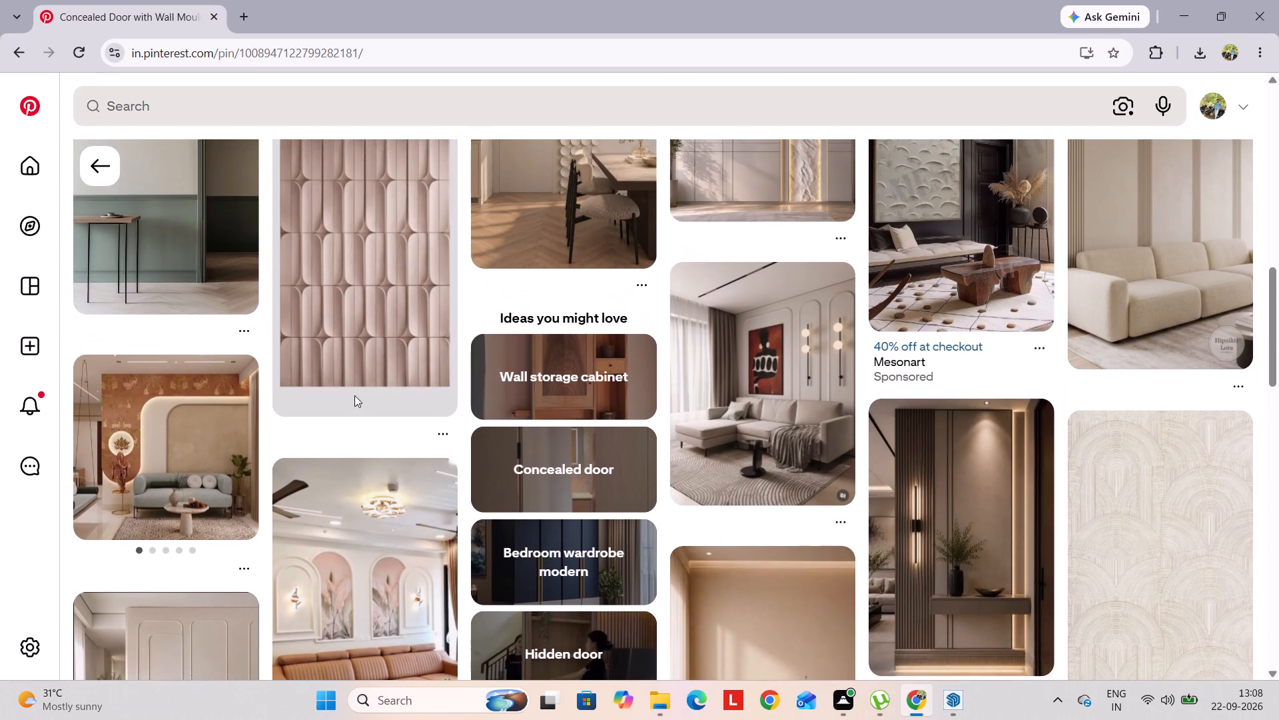
scroll(374, 357, "down", 2)
scroll(280, 369, "down", 2)
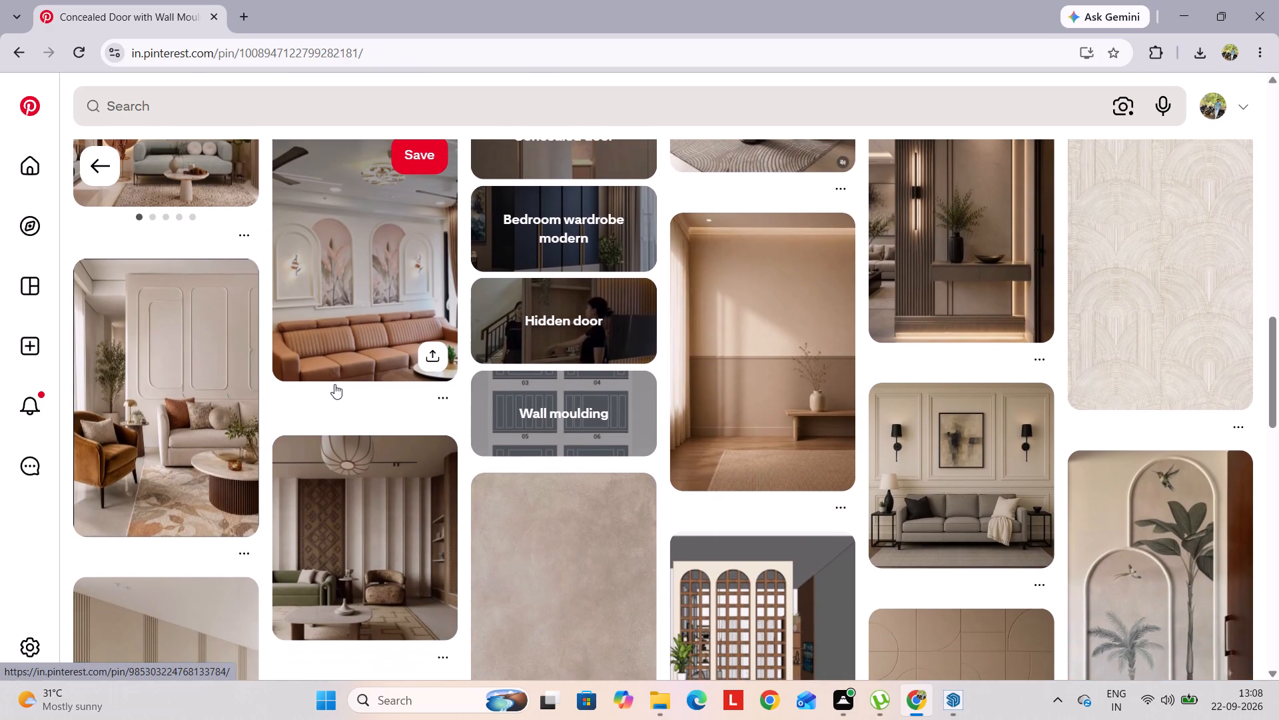
scroll(427, 391, "down", 1)
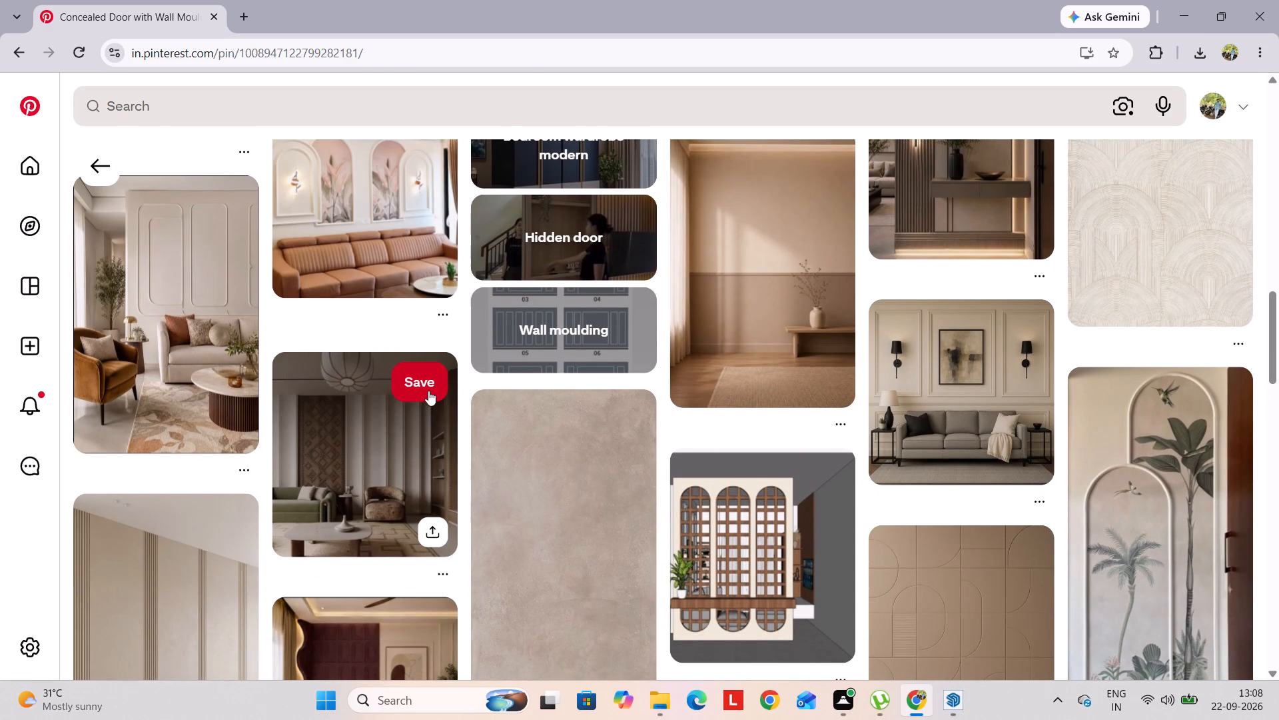
scroll(428, 391, "down", 6)
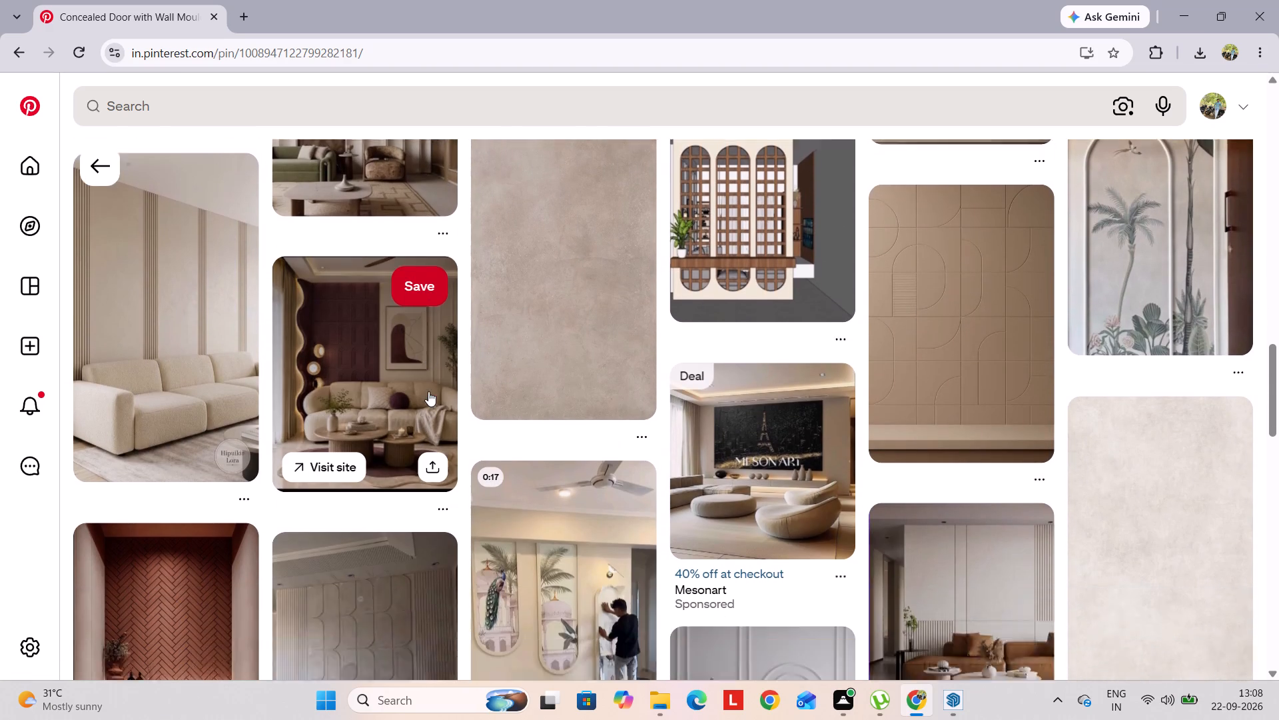
scroll(429, 391, "down", 2)
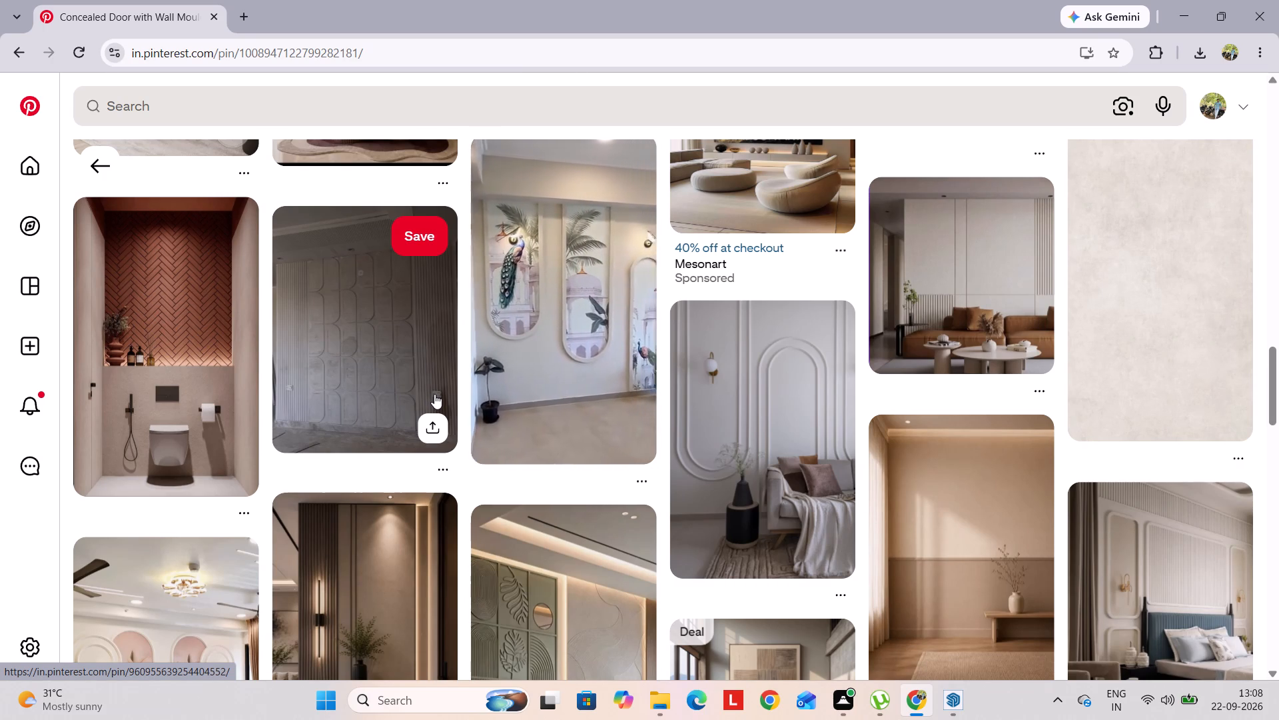
scroll(280, 475, "up", 4)
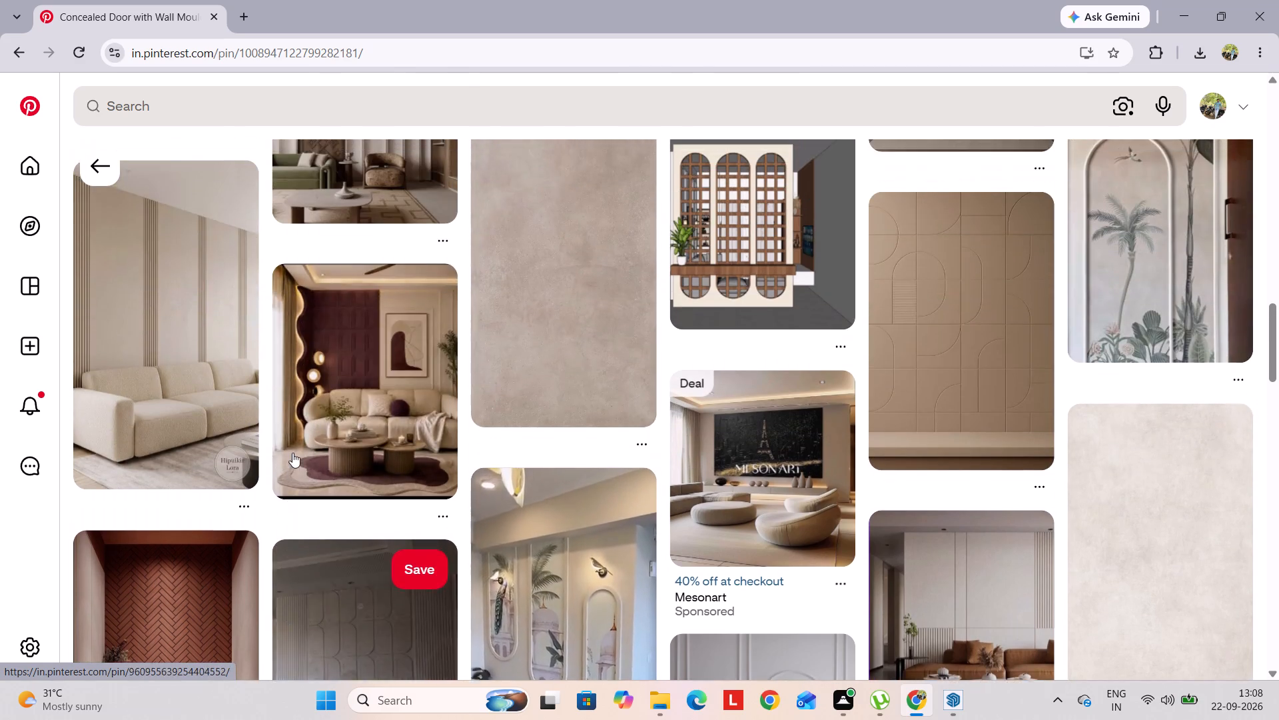
scroll(292, 453, "up", 15)
scroll(328, 448, "up", 12)
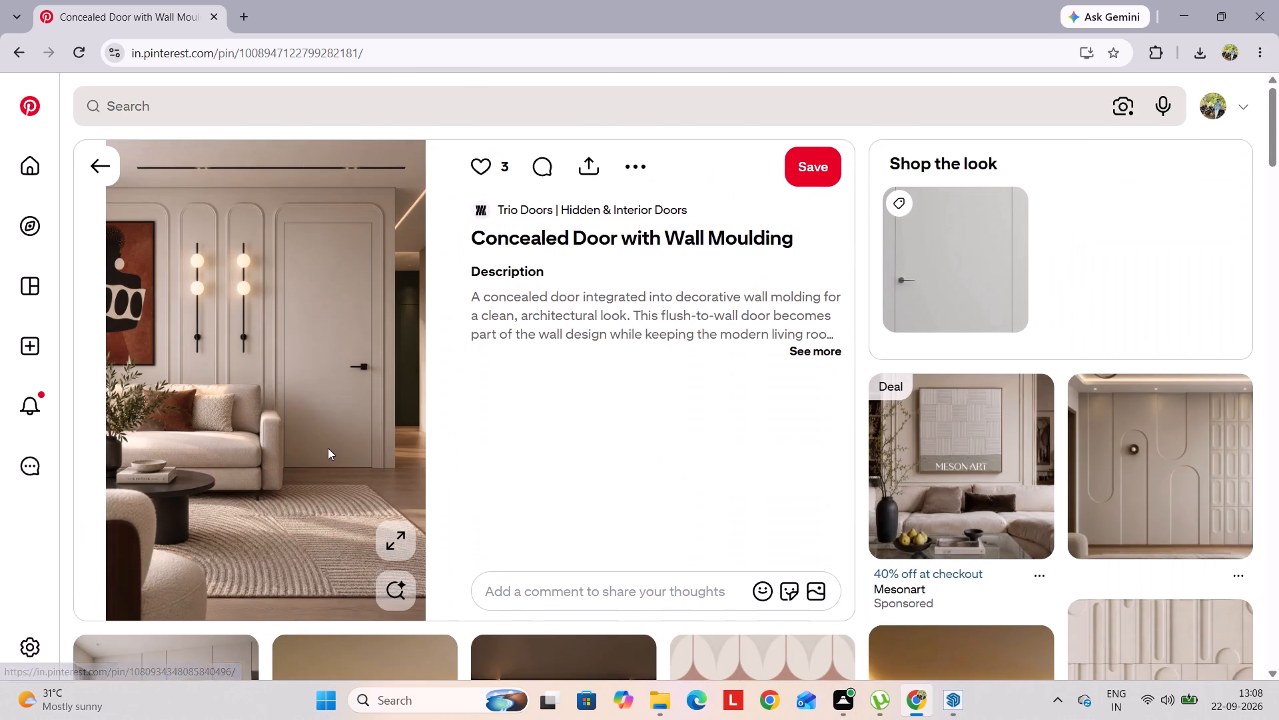
left_click(1180, 19)
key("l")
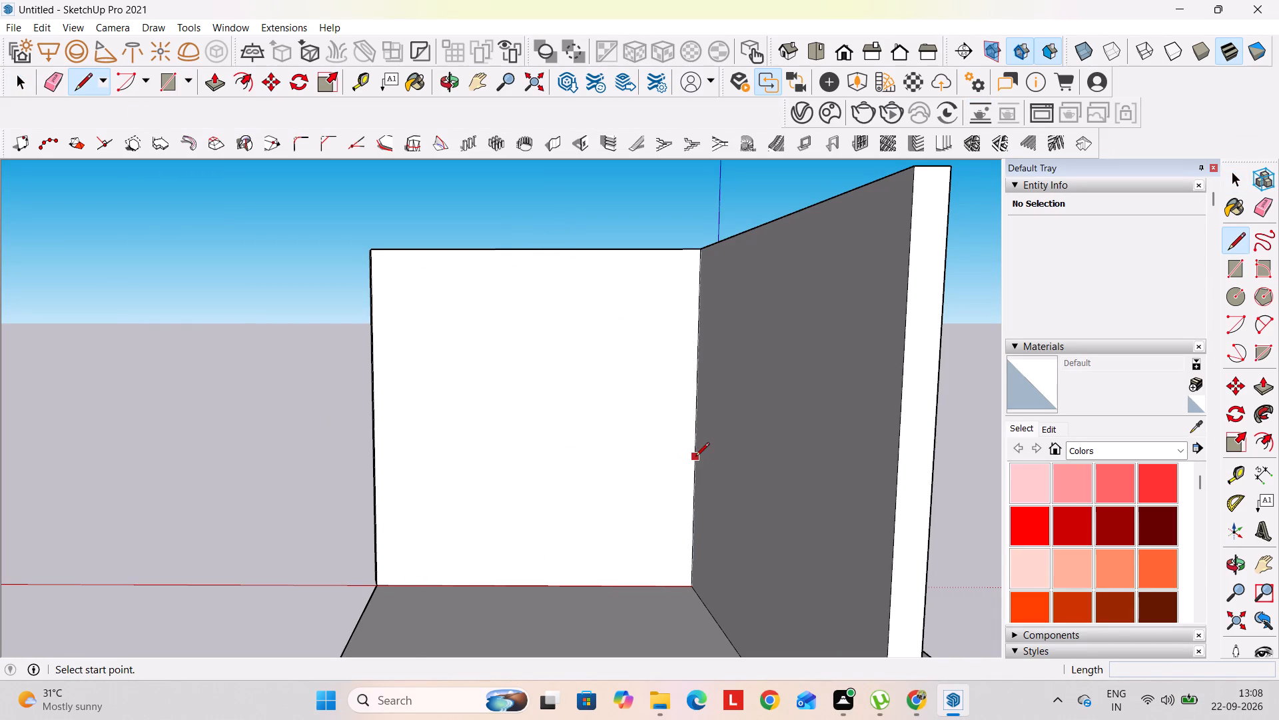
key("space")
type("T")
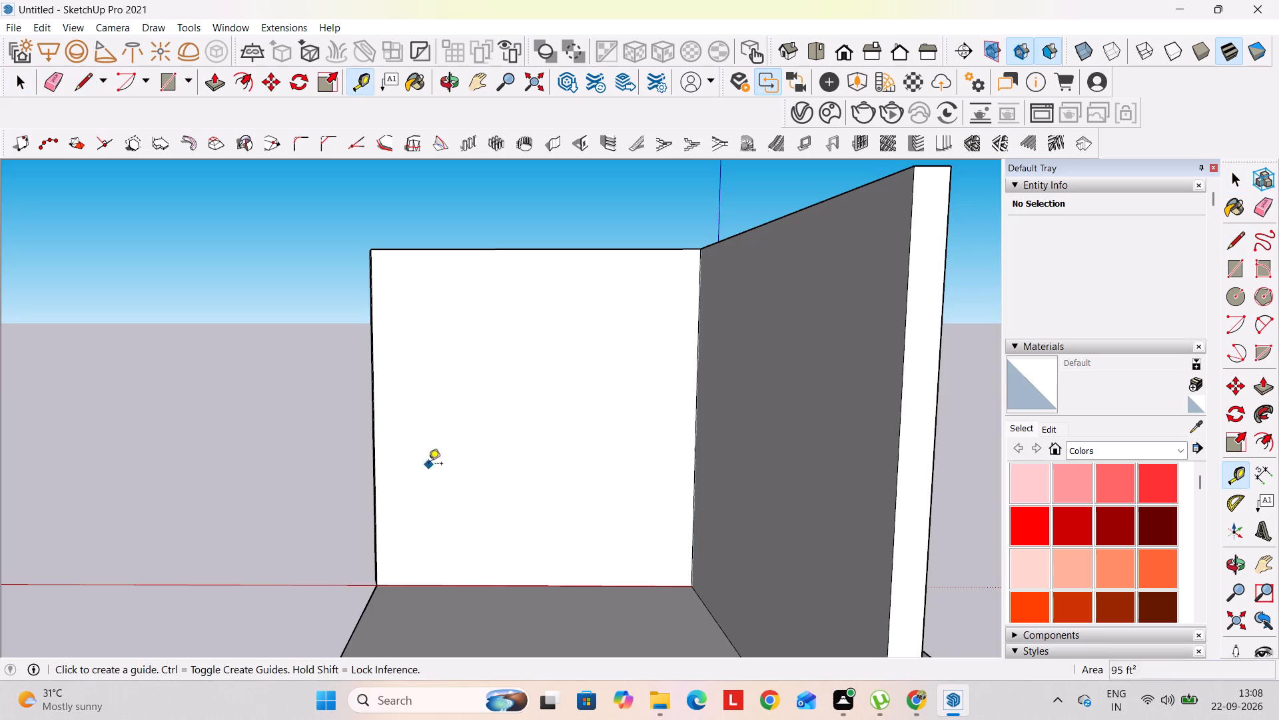
Undo the lowering of the original 10' wall, the raising of the red-axis wall and its 6" strip outline.
middle_click_drag(428, 465, 777, 547)
scroll(777, 547, "down", 4)
key("ctrl+z")
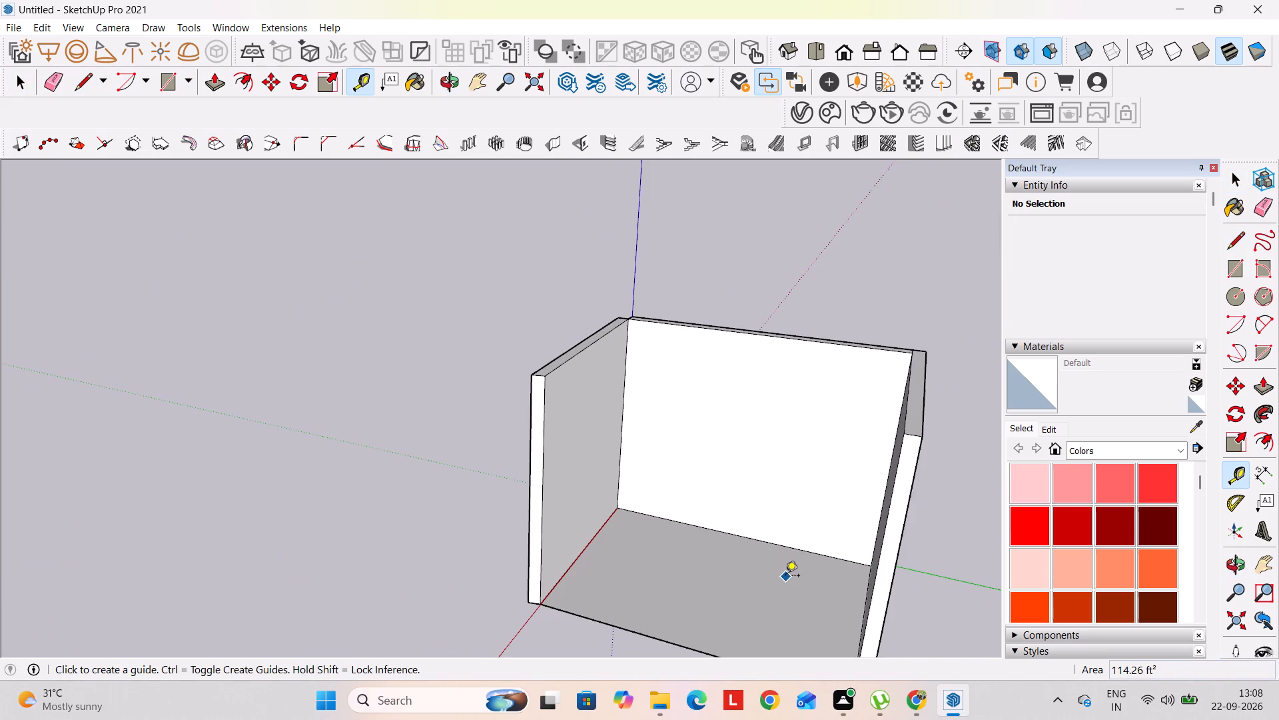
middle_click_drag(714, 581, 1065, 613)
key("ctrl+z")
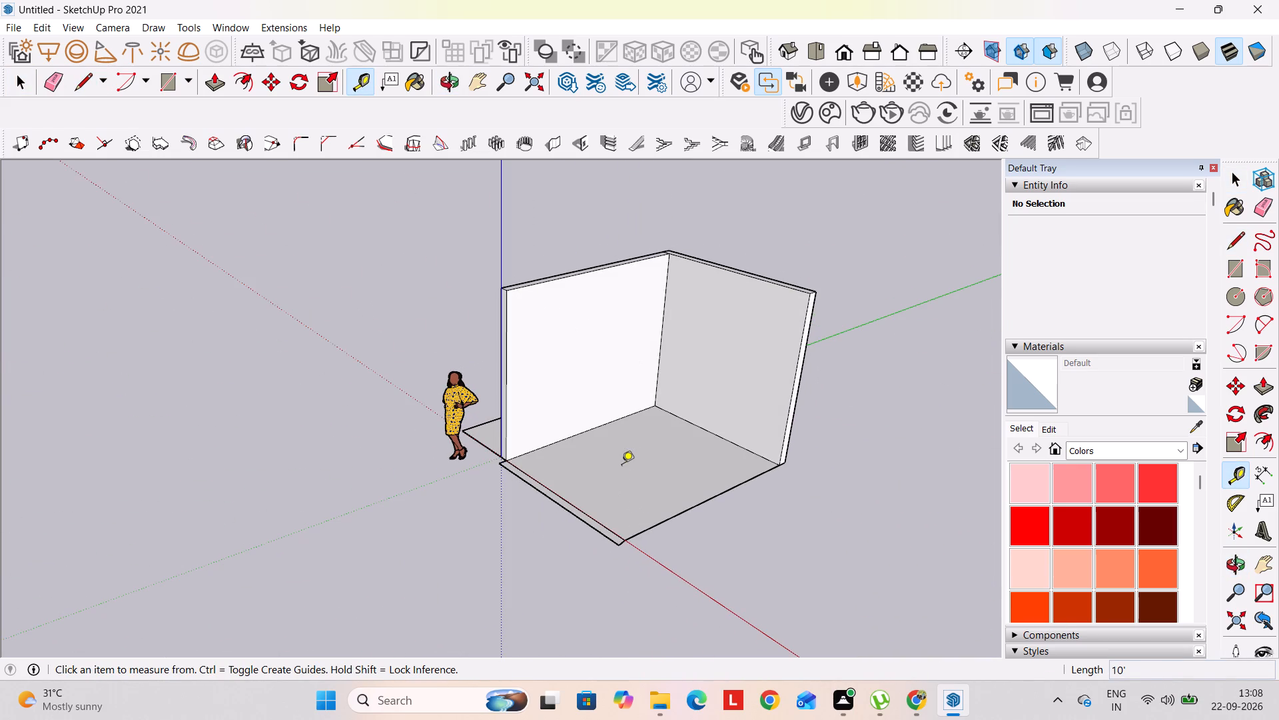
key("ctrl+z")
key("ctrl+z")
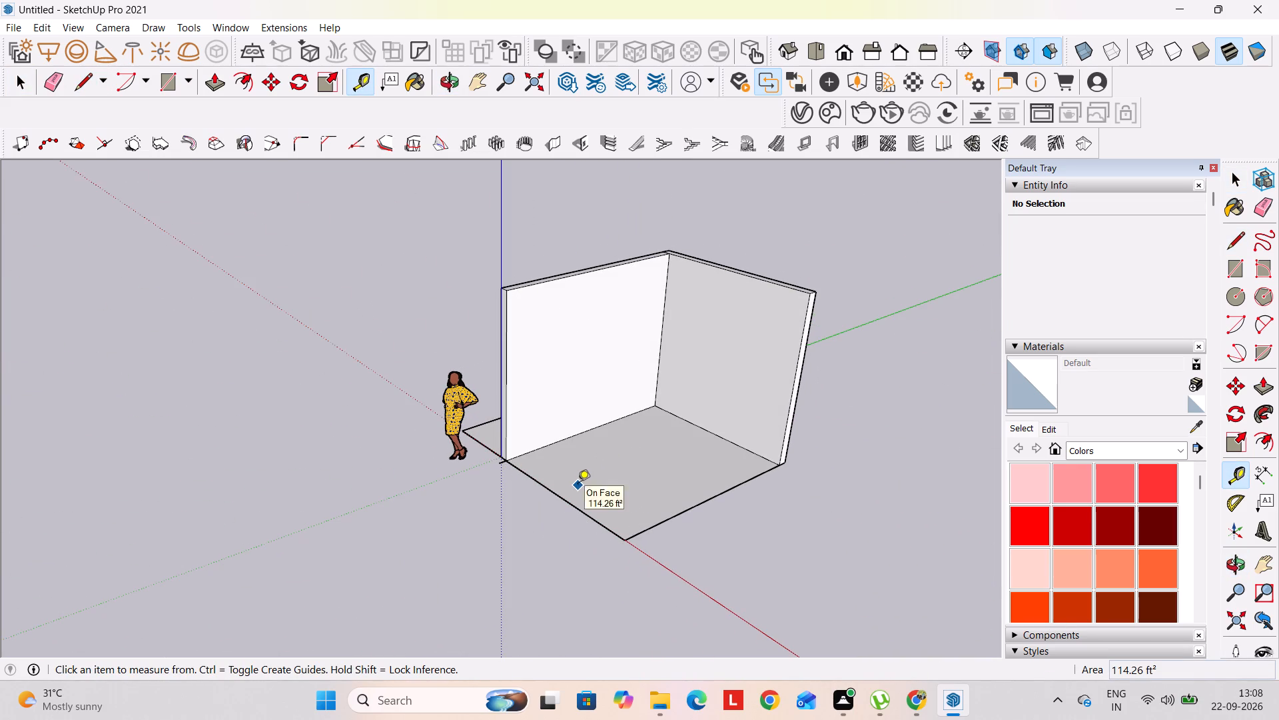
key("ctrl+z")
middle_click_drag(578, 485, 760, 497)
key("space")
Push/Pull the room's floor face up 1" between the two standing walls.
middle_click_drag(629, 431, 584, 566, "shift")
middle_click_drag(543, 567, 610, 526)
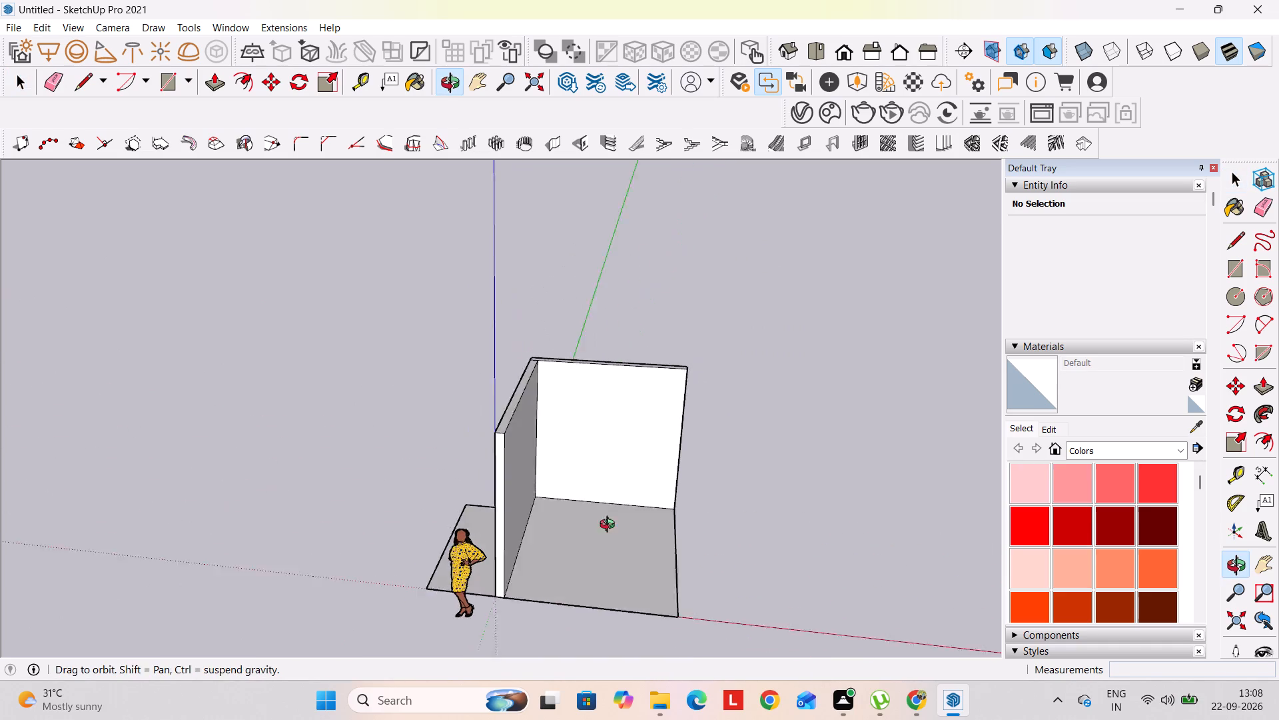
middle_click_drag(610, 526, 624, 497)
scroll(625, 485, "up", 4)
middle_click_drag(610, 543, 515, 489)
key("p")
left_click(590, 595)
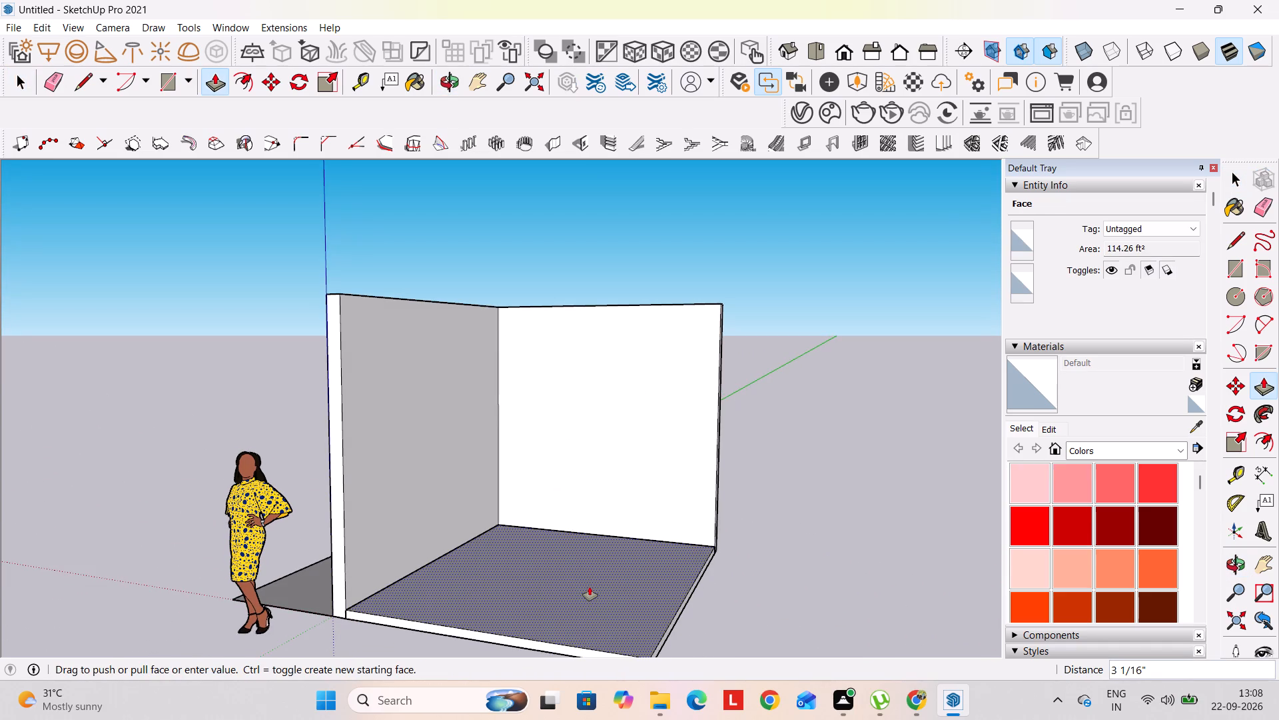
type("1\"")
key("Return")
key("space")
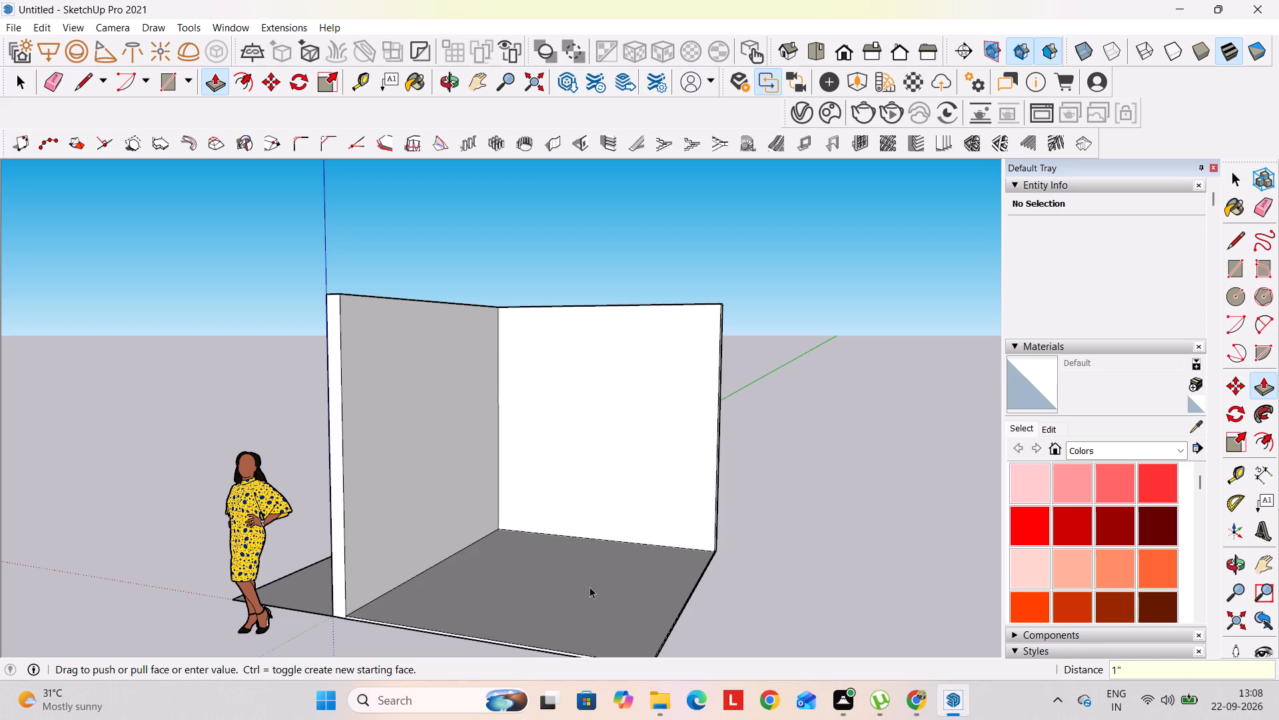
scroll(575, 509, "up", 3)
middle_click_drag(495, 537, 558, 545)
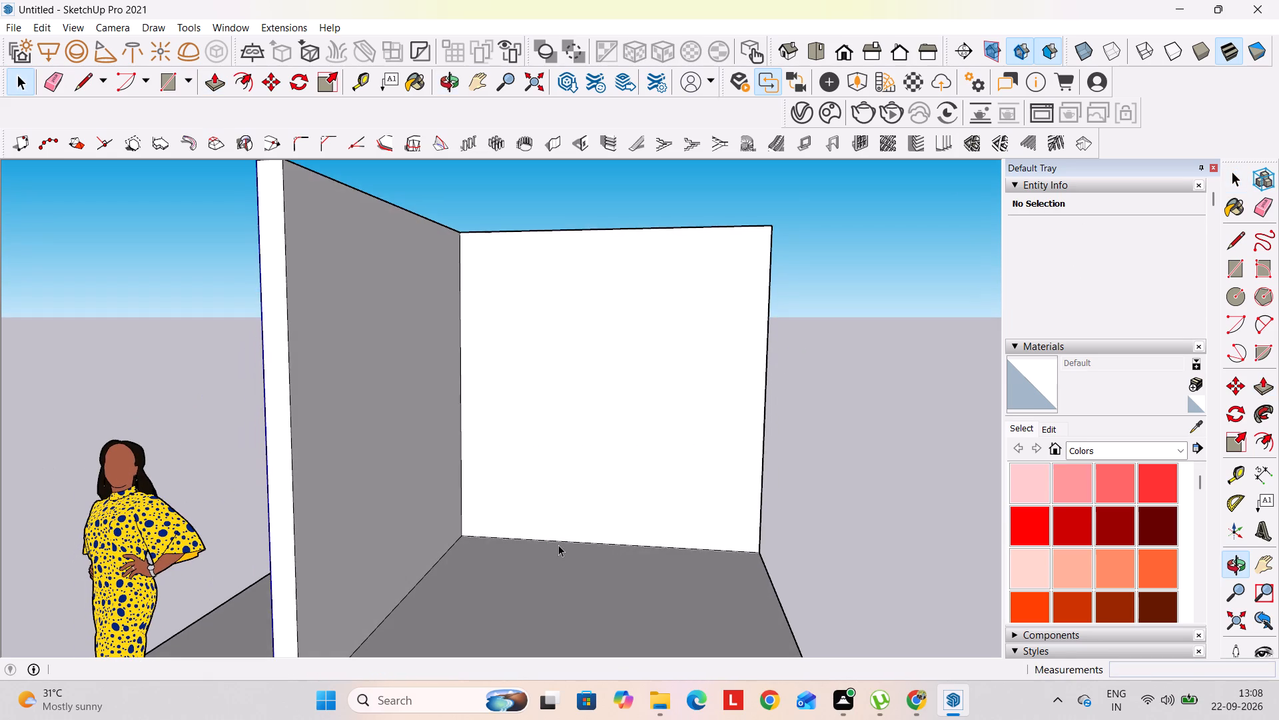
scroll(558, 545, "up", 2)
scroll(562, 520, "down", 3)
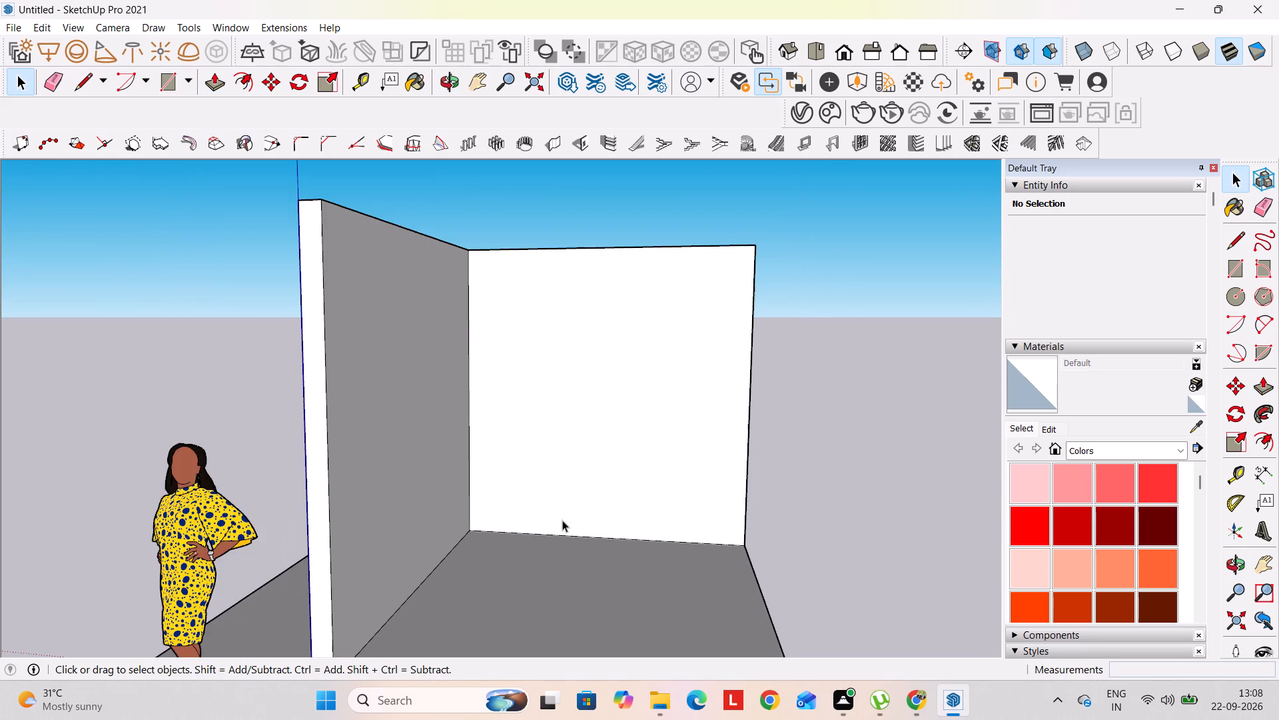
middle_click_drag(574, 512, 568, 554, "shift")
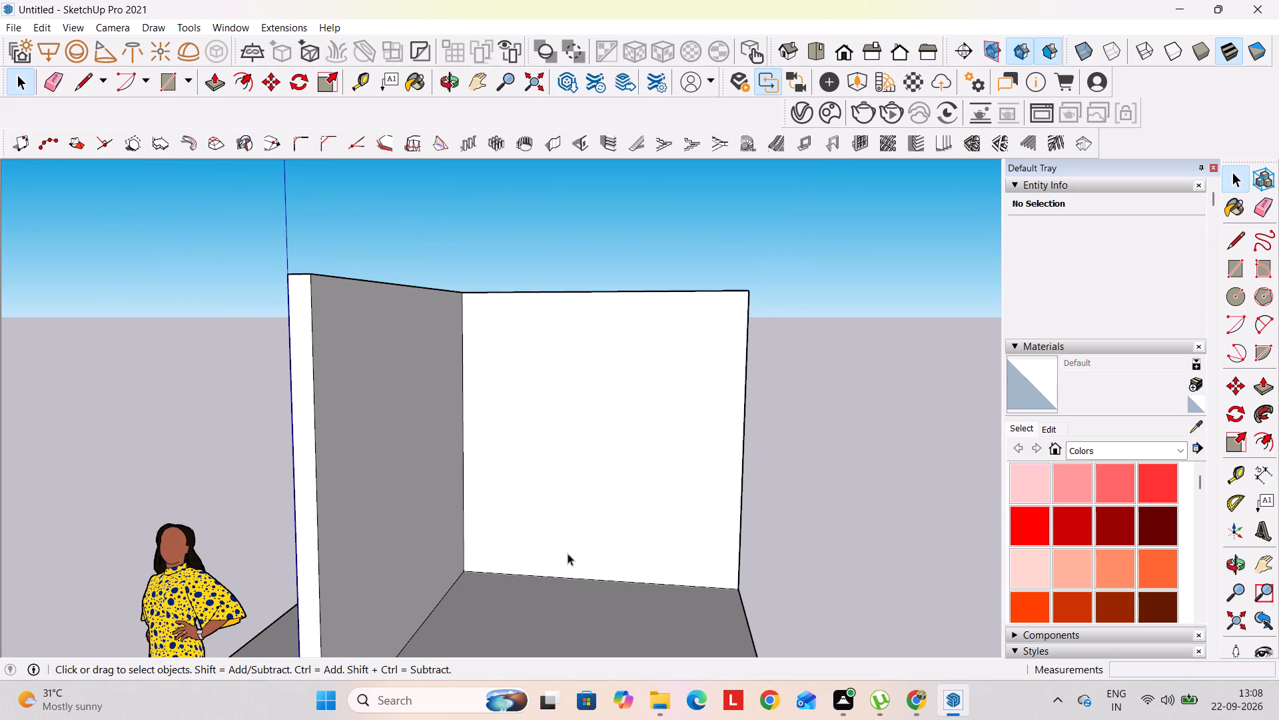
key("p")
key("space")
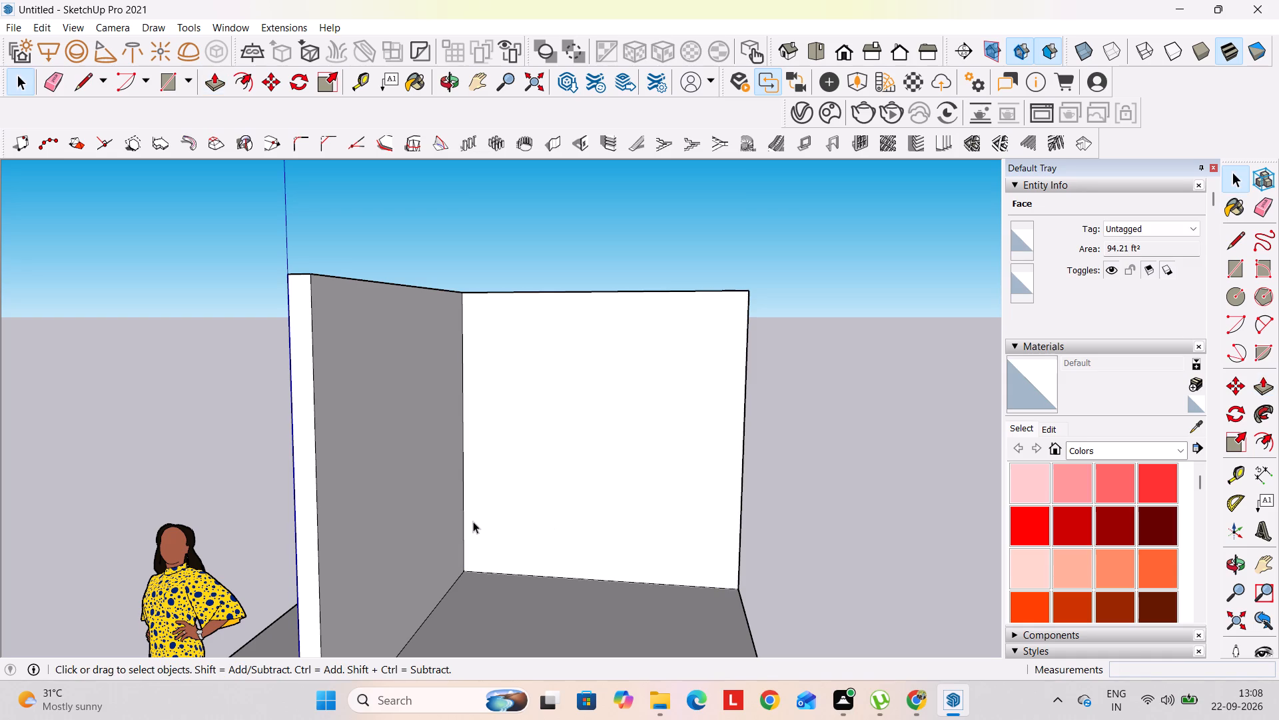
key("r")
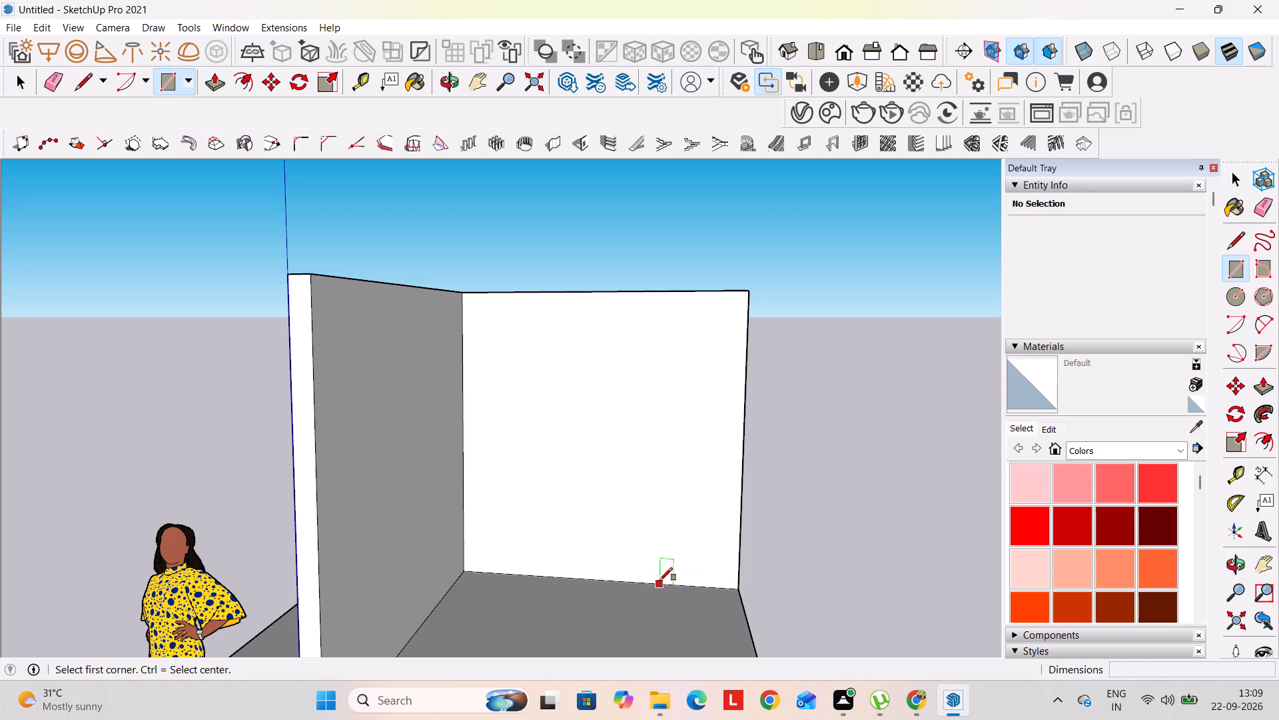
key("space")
Place a vertical guide on the far wall 8" in from its free edge, and another 3' further in.
key("t")
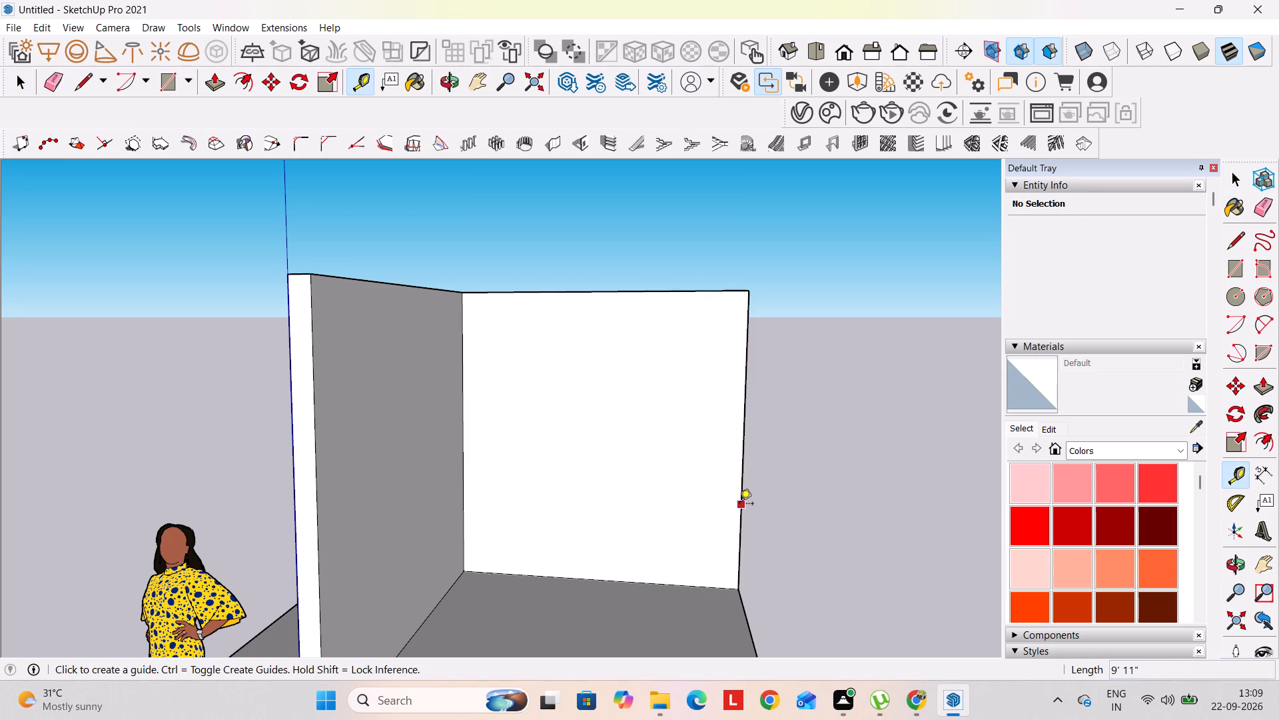
left_click(739, 505)
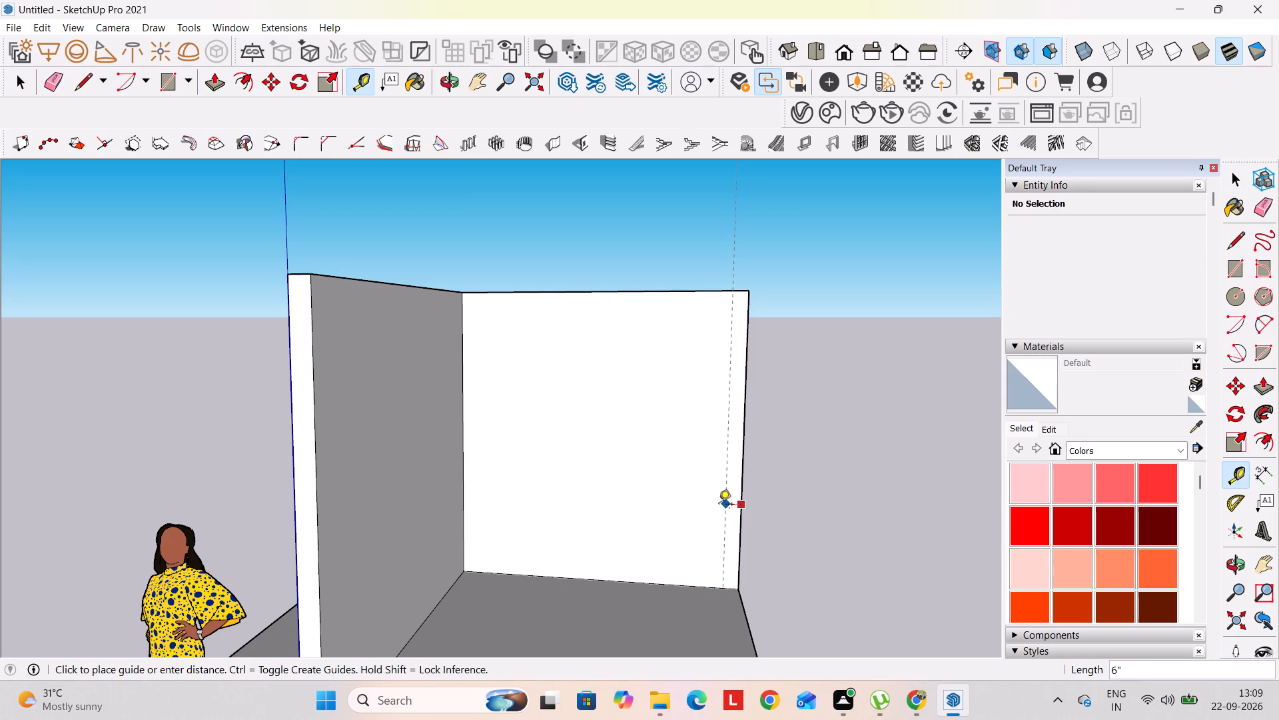
type("8\"")
key("Return")
left_click(722, 511)
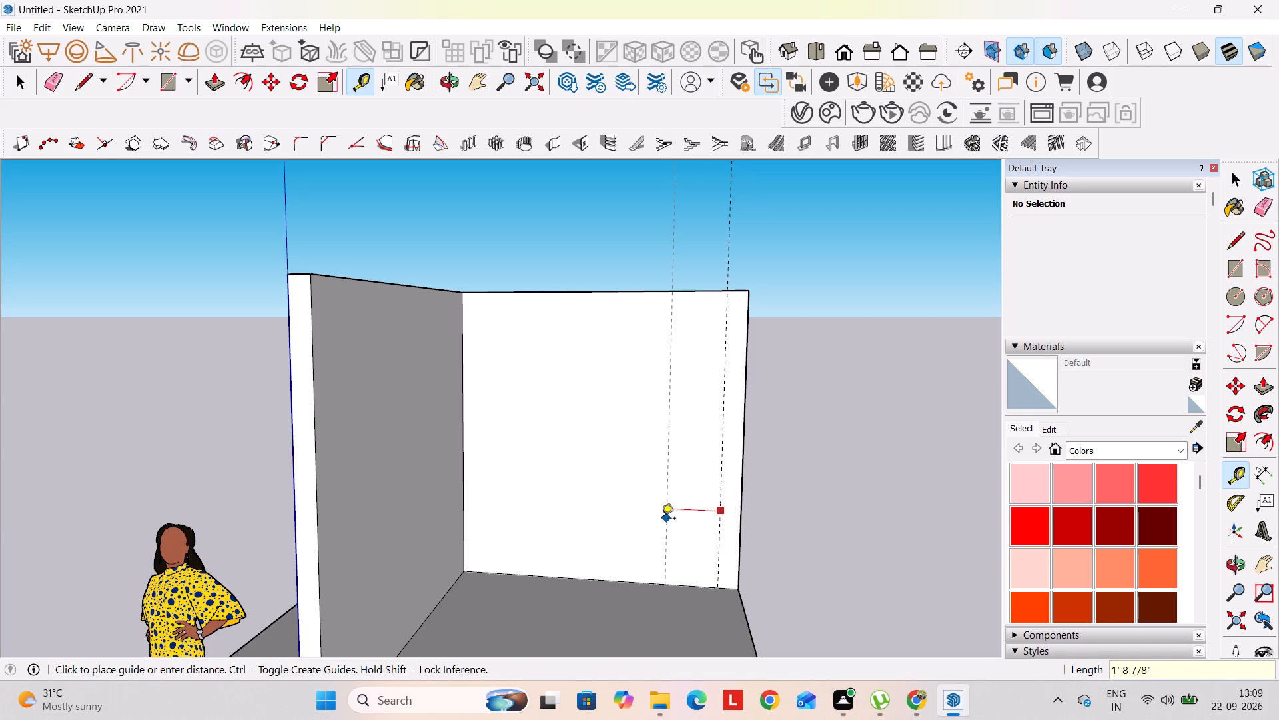
type("3'")
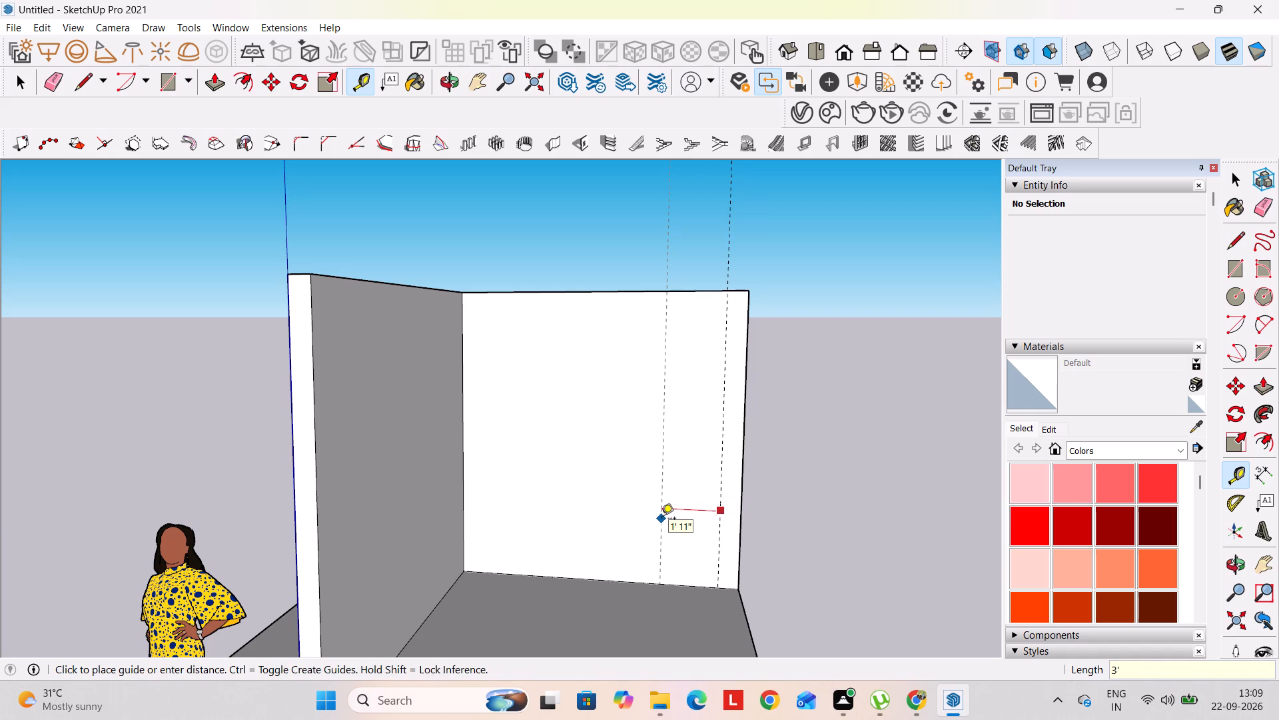
key("Return")
Add a vertical guide 4" beyond the 3' guide on the far wall, and another 10" further toward the corner.
left_click(629, 487)
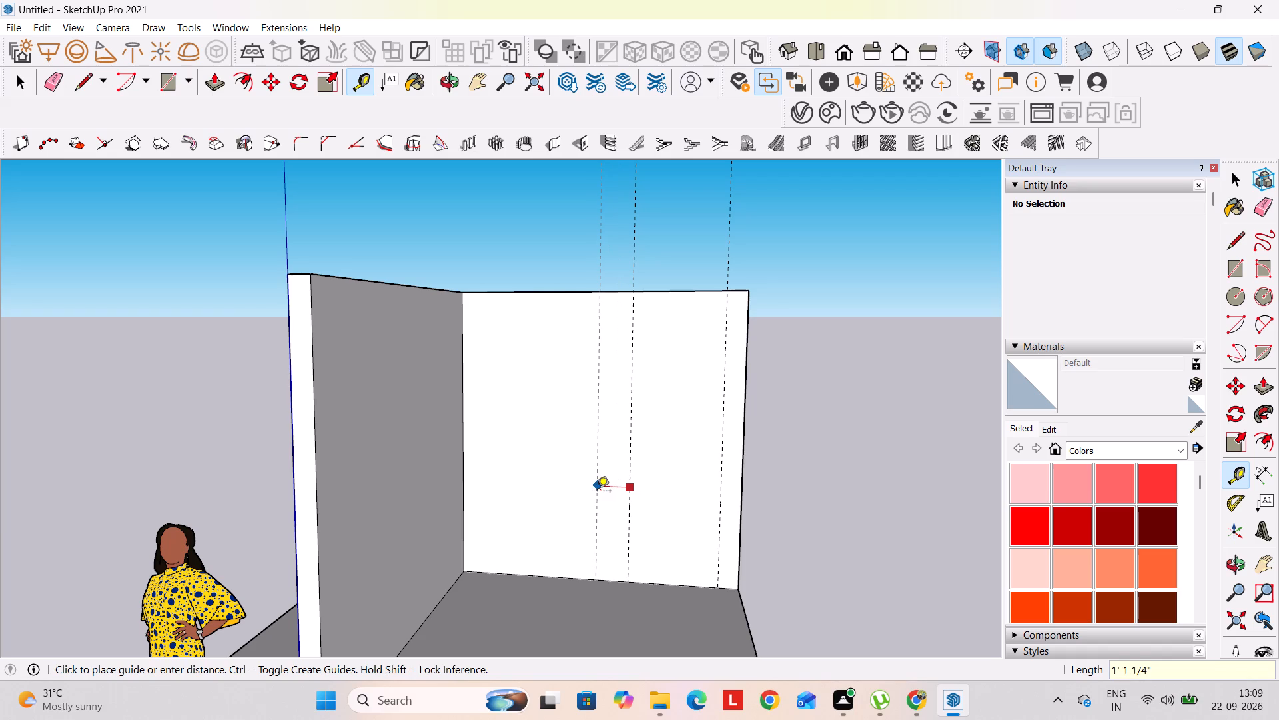
key("1")
key("BackSpace")
key("6")
key("BackSpace")
key("BackSpace")
type("4\"")
key("Return")
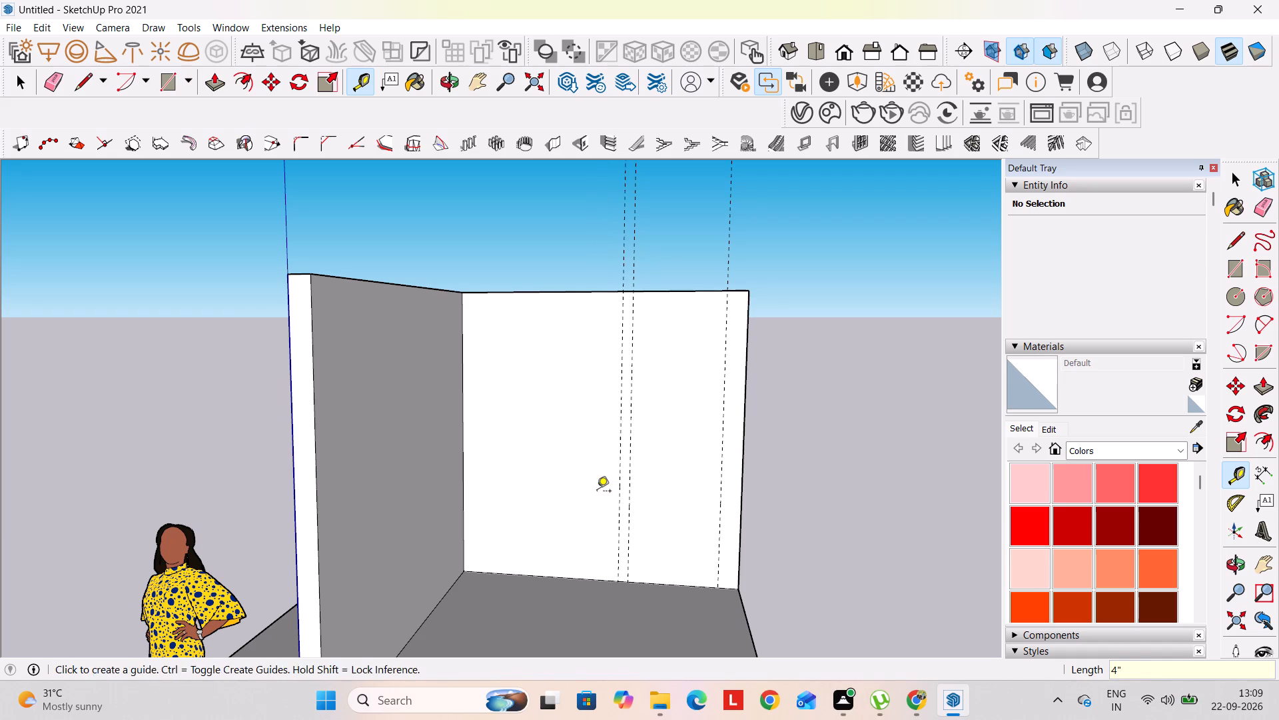
scroll(596, 493, "down", 1)
left_click(615, 449)
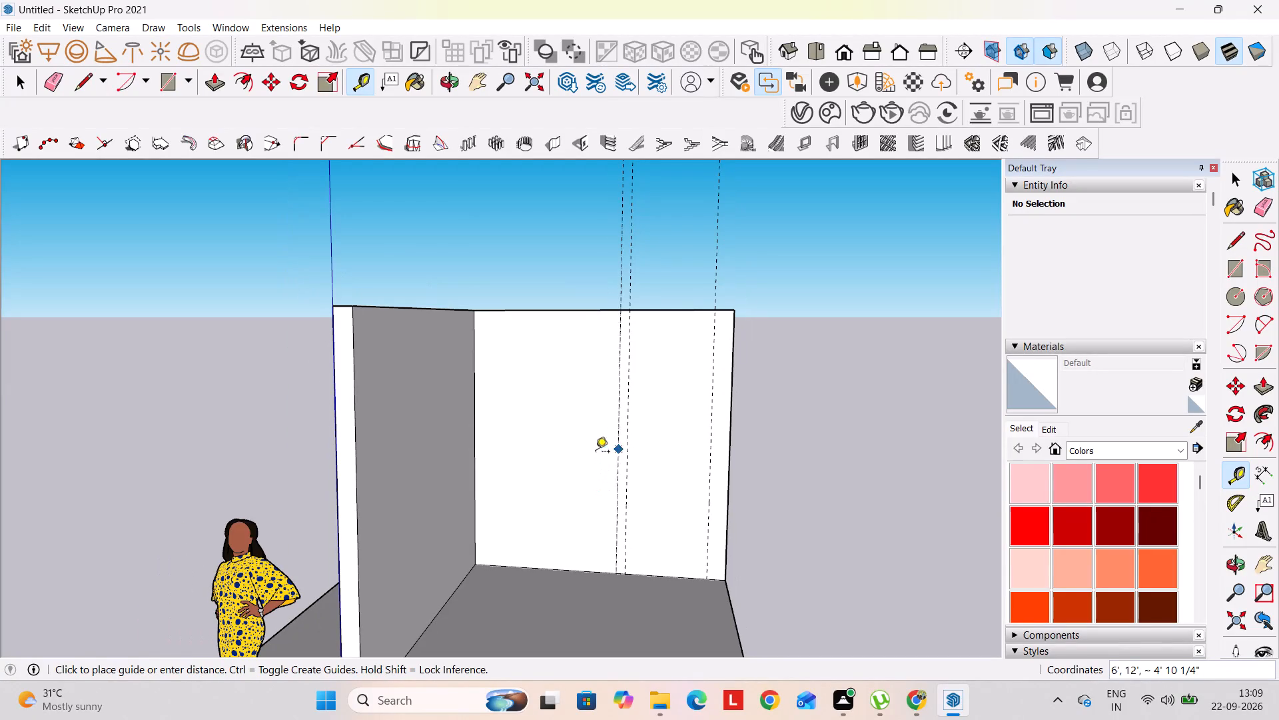
type("10\"")
key("Return")
Add two more vertical guides toward the far wall's inner corner, one 4" past the last guide and another 10" beyond.
left_click(592, 453)
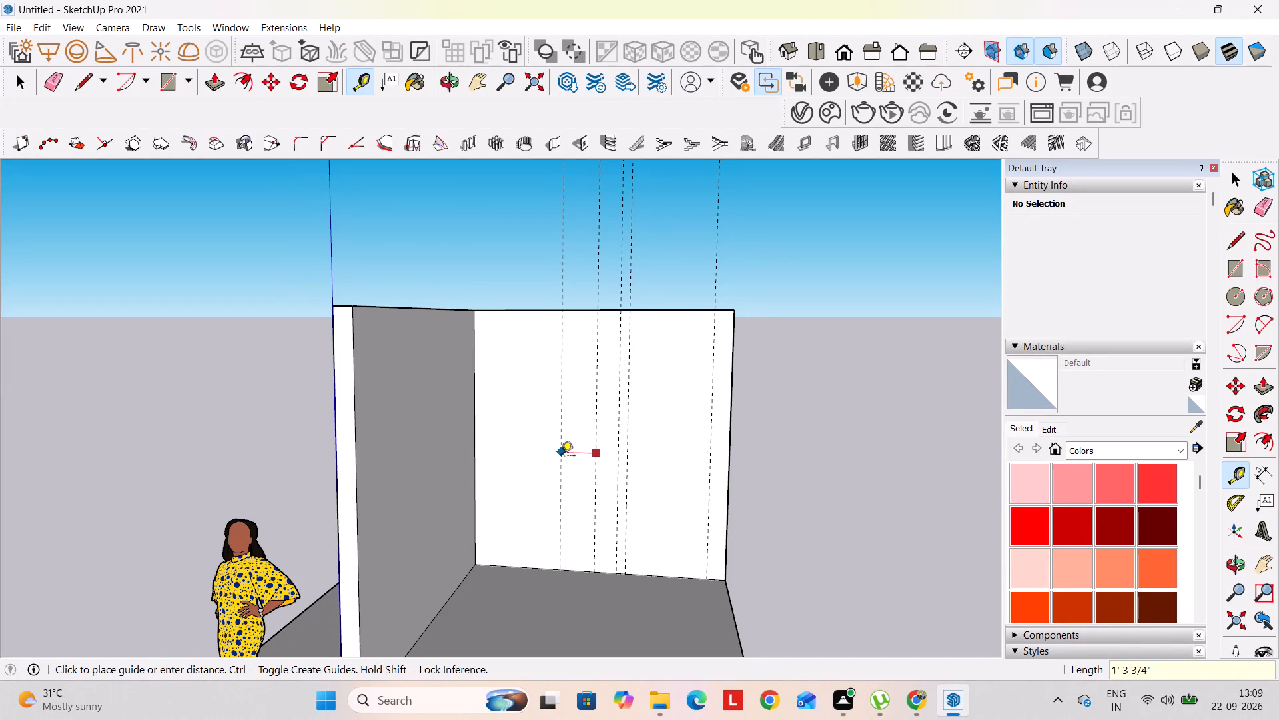
type("4\"")
key("Return")
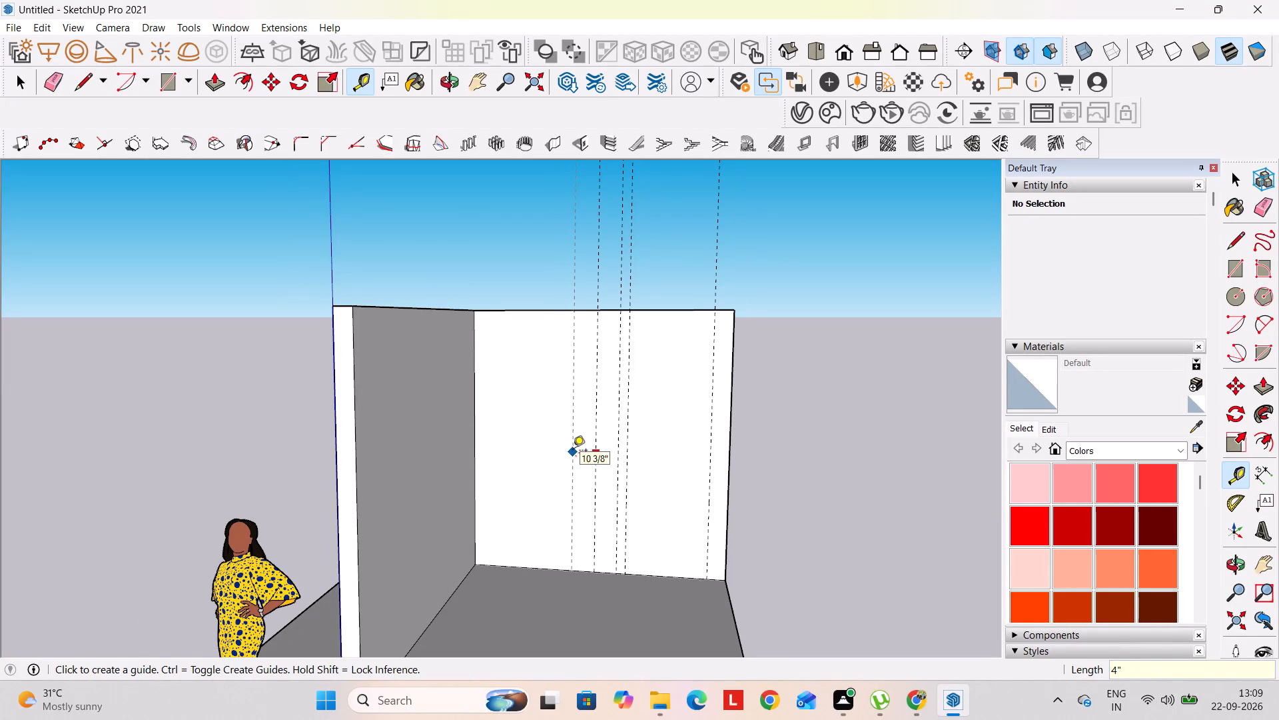
left_click(585, 455)
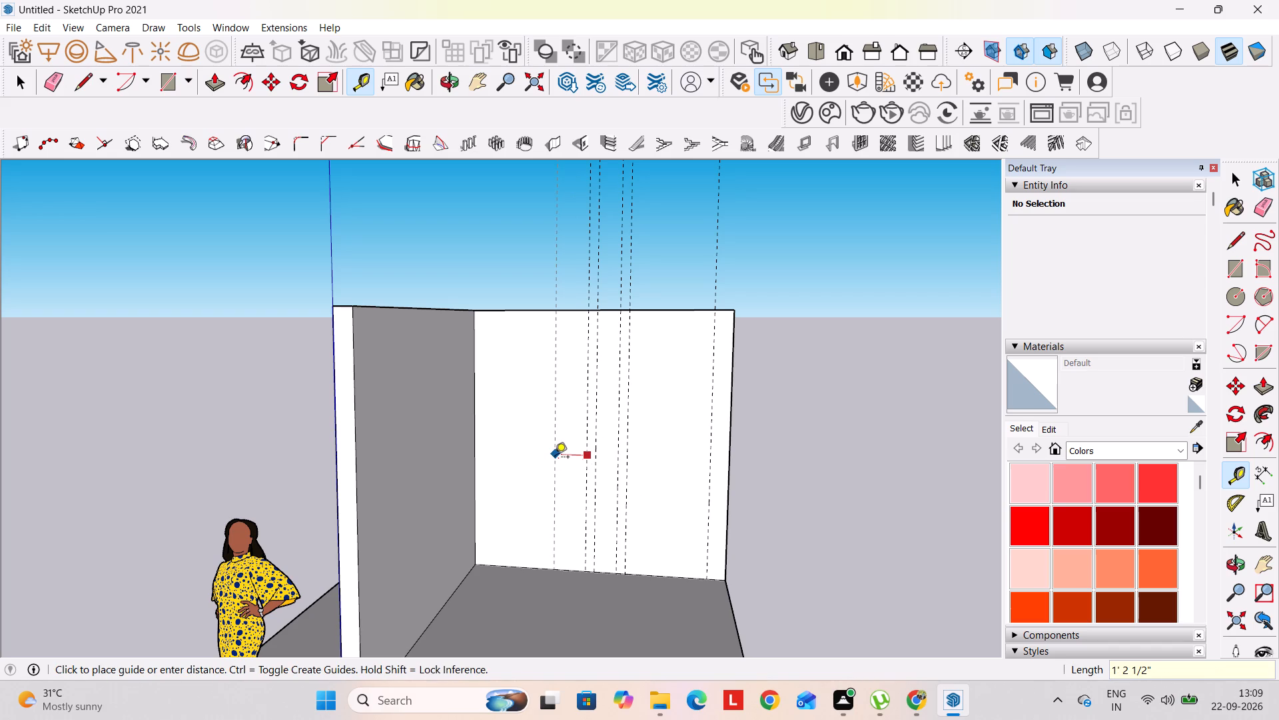
type("10\"")
key("Return")
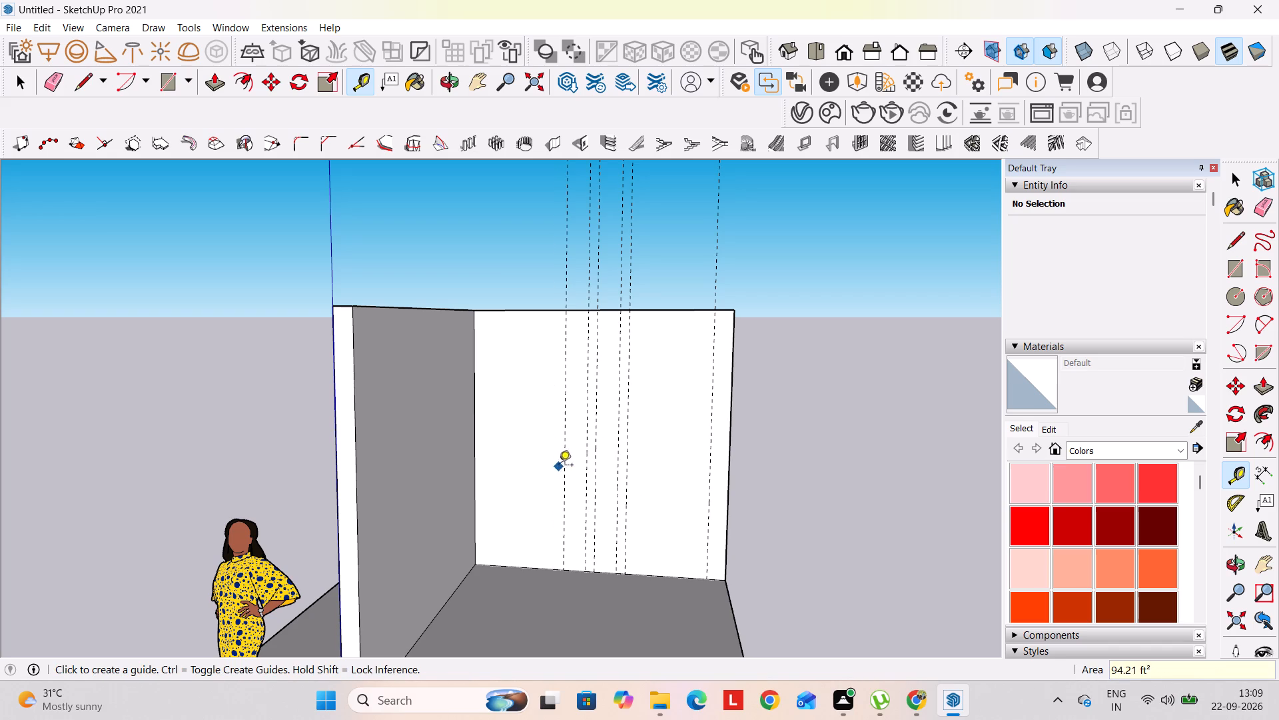
Add a vertical guide 6" beyond the last guide, toward the far wall's inner corner.
left_click(562, 460)
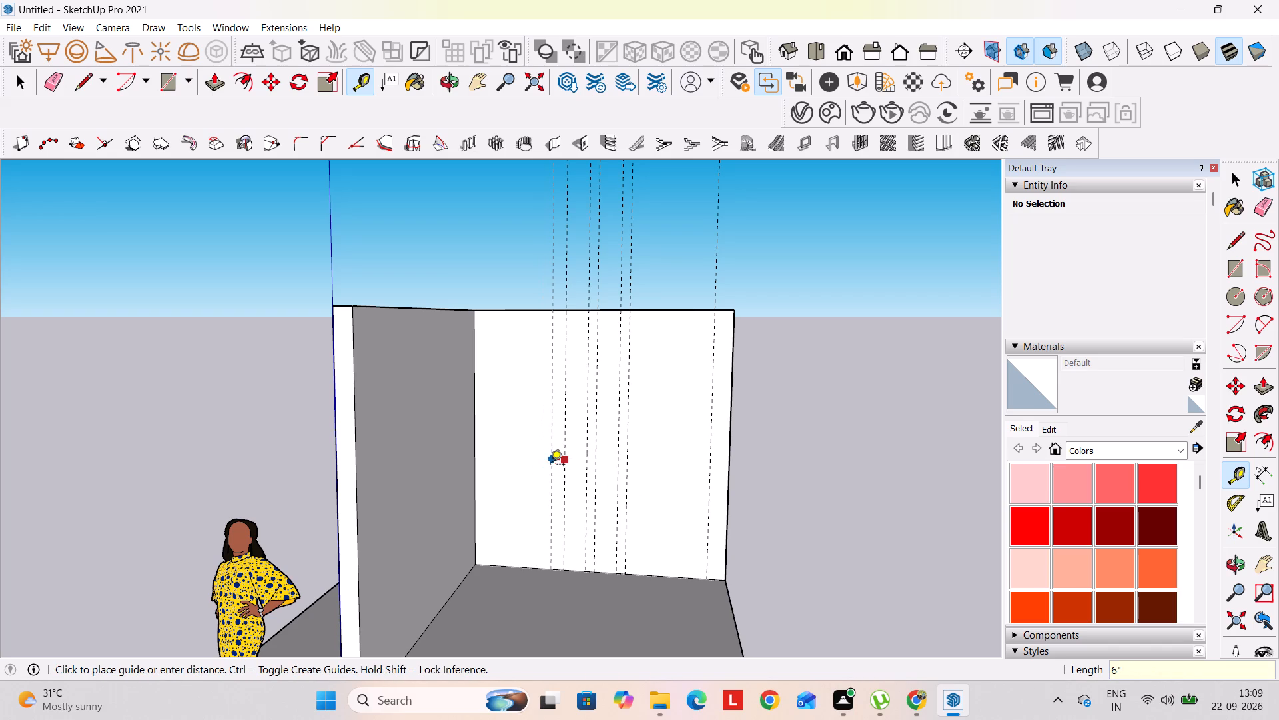
type("6\"")
key("Return")
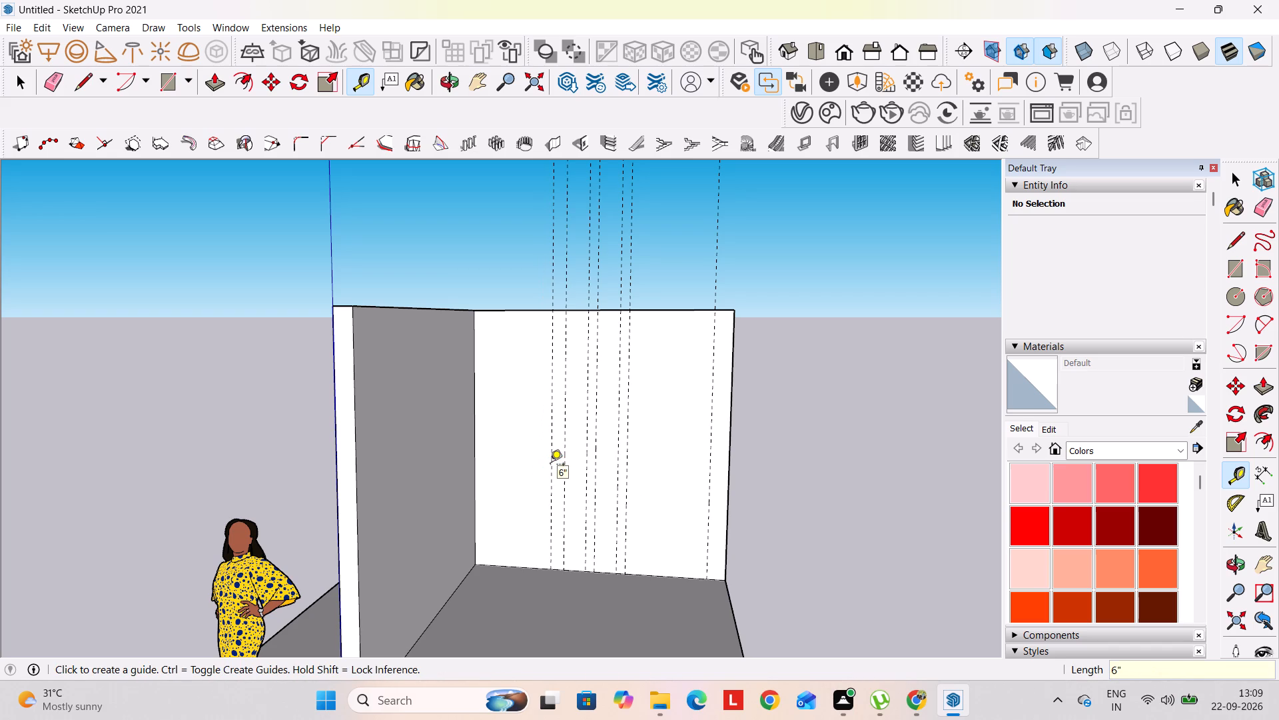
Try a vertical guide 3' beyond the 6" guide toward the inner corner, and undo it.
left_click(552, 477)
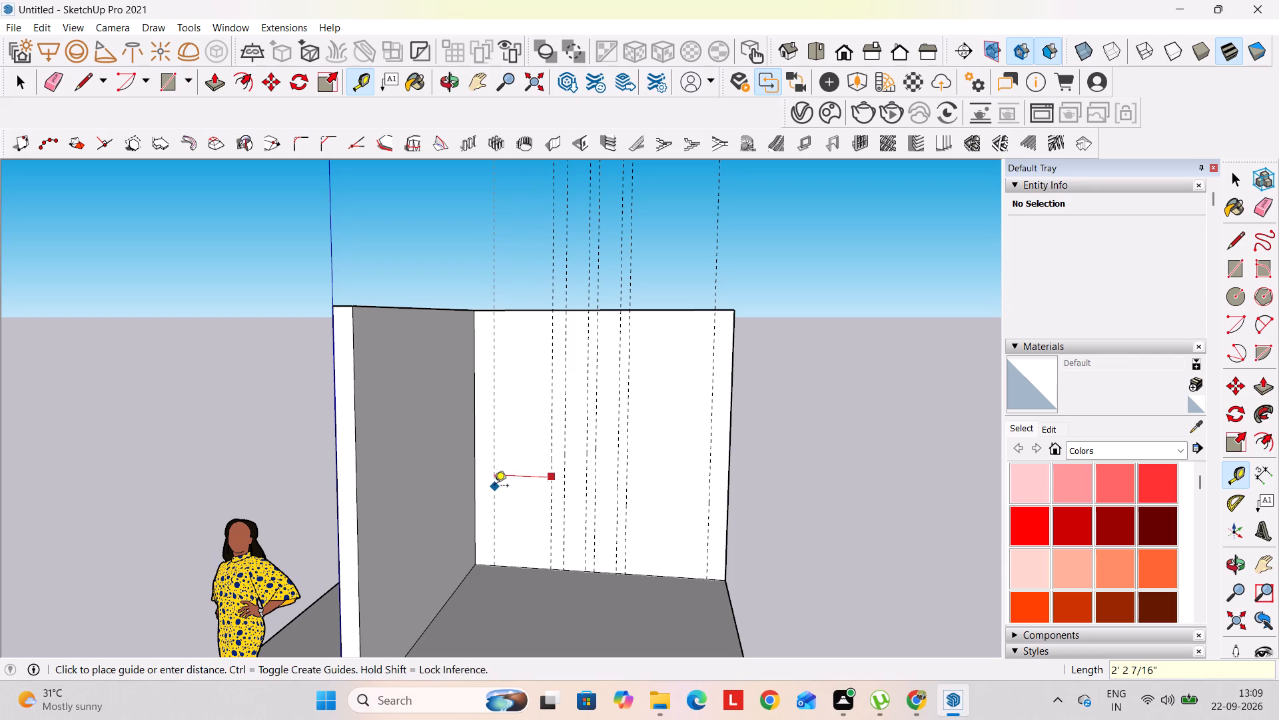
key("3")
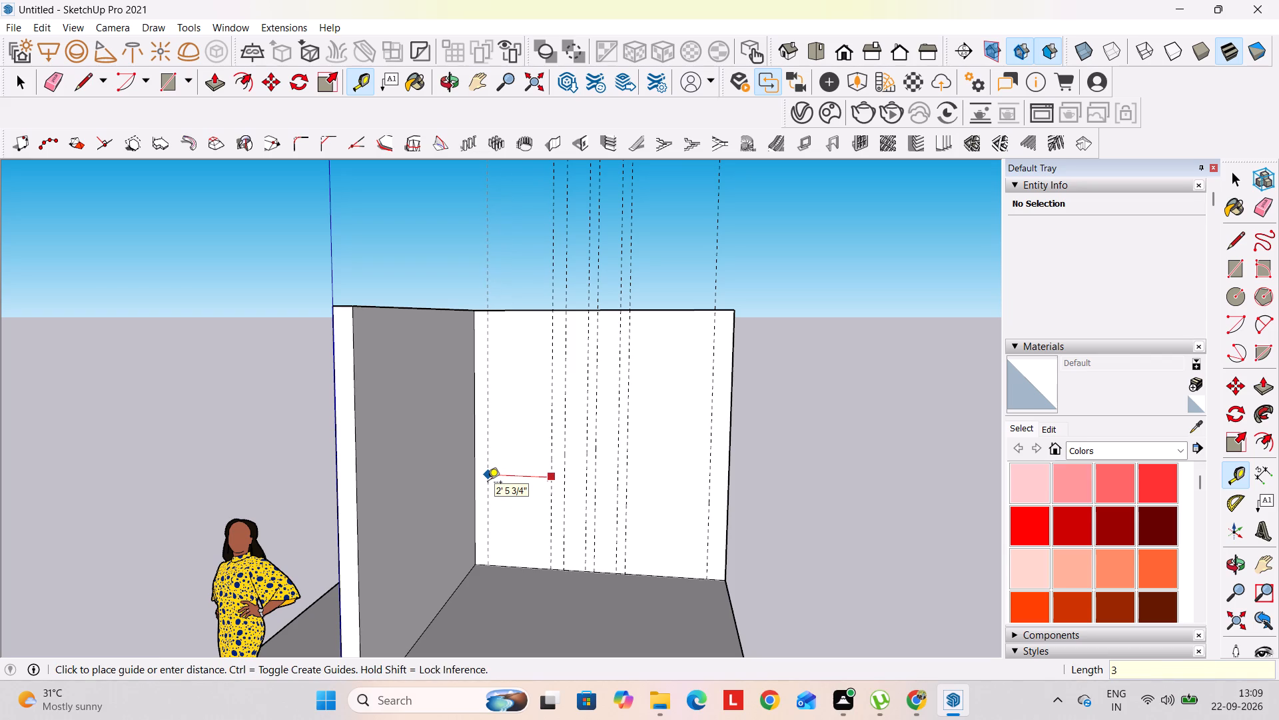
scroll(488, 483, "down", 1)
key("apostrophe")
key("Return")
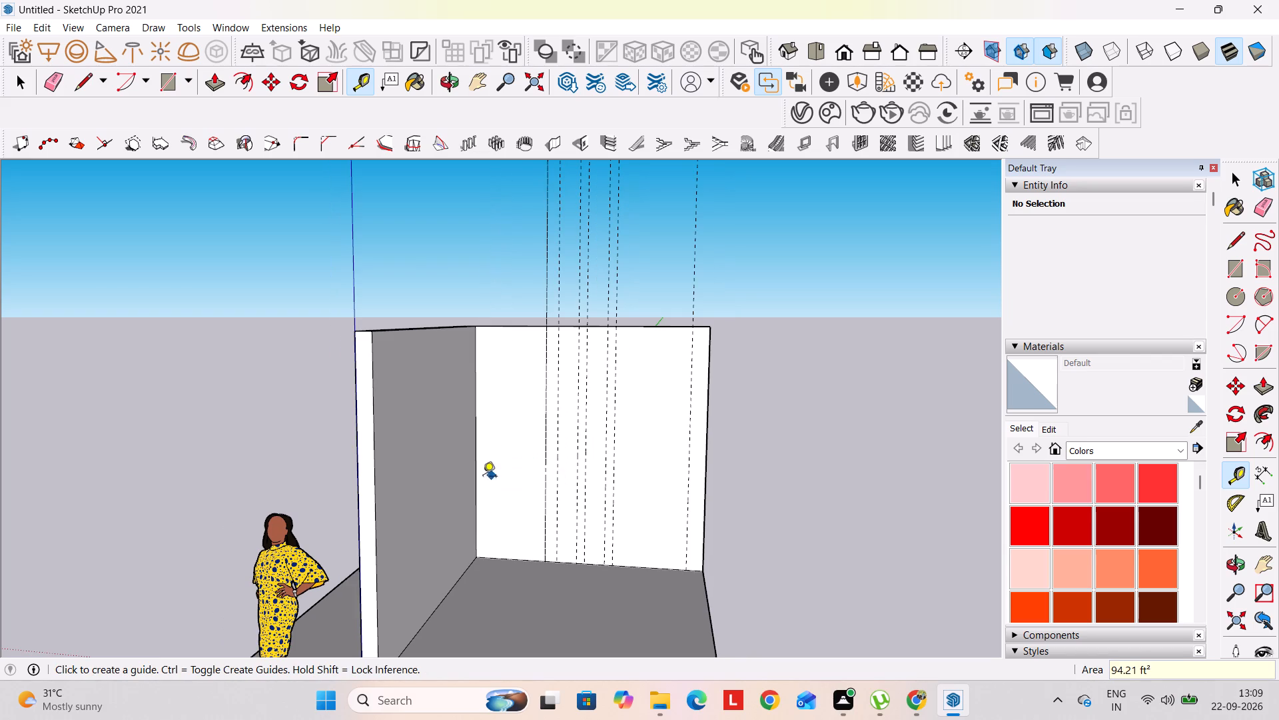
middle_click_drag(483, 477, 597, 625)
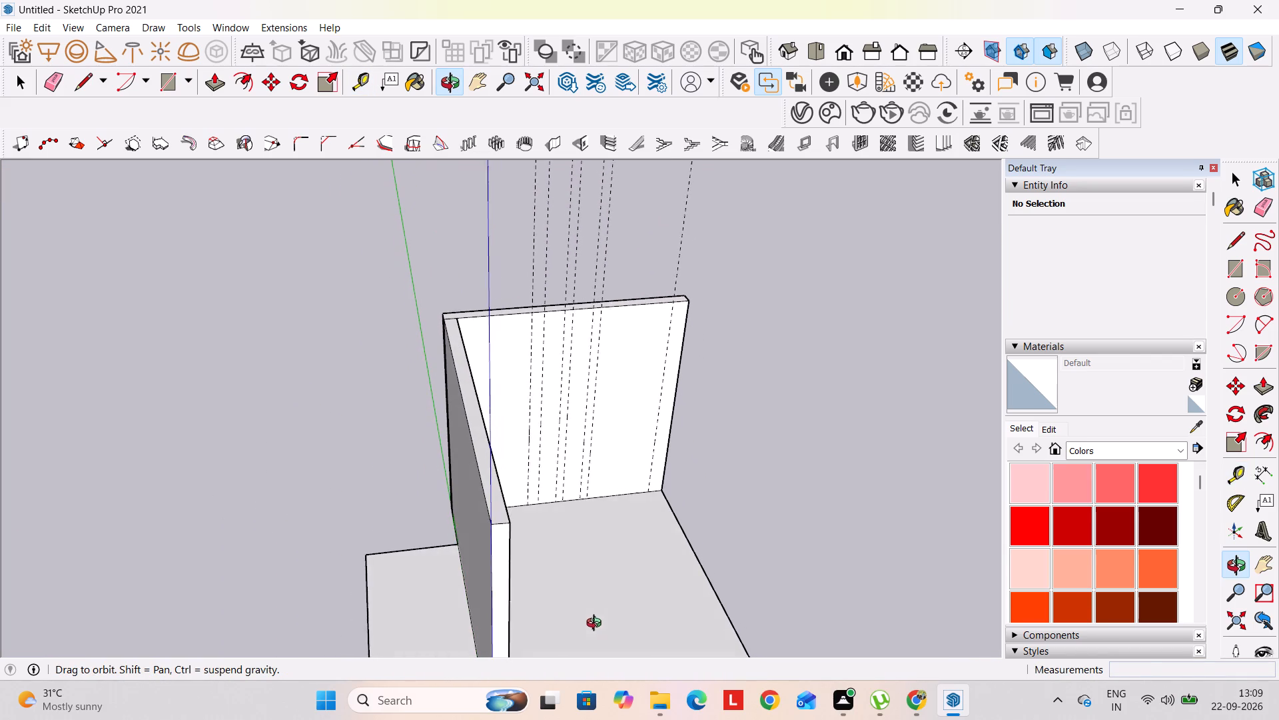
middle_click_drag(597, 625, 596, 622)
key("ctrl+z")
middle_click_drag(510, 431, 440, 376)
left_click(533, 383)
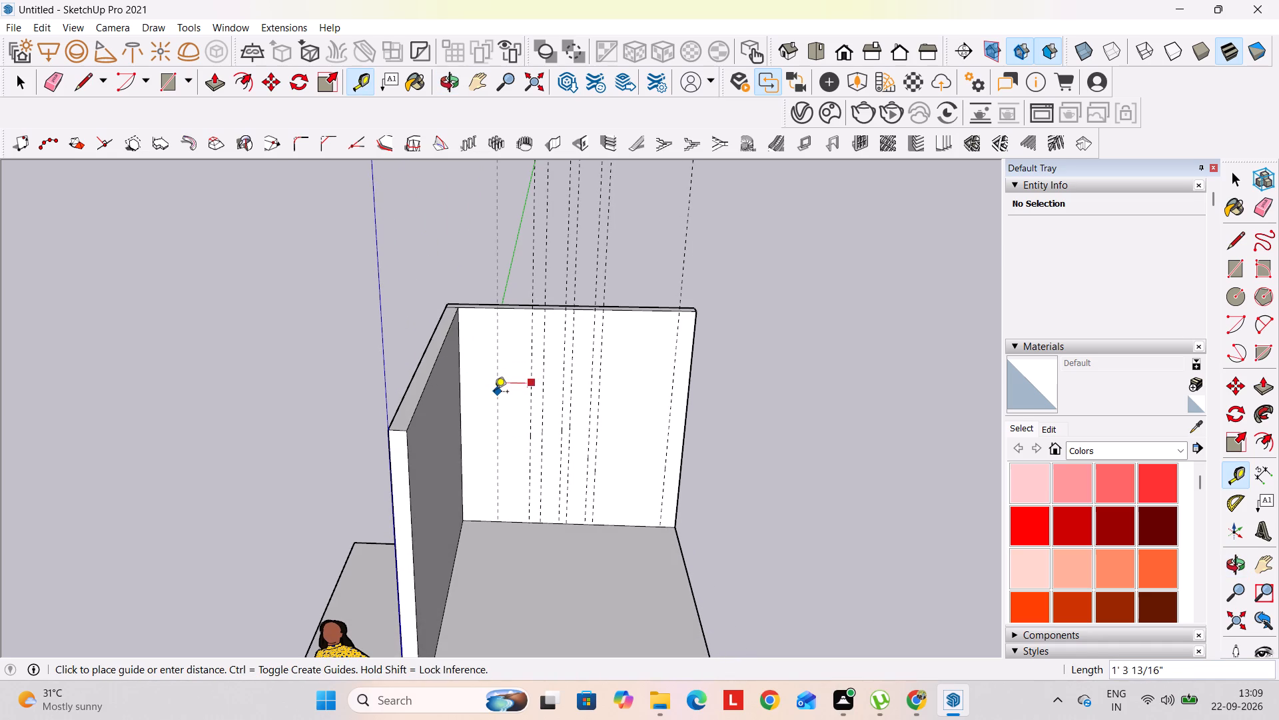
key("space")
Draw a door rectangle 3' wide and about 8' 9" high on the far wall, between the two guides nearest its free edge, down to the floor.
scroll(574, 334, "up", 4)
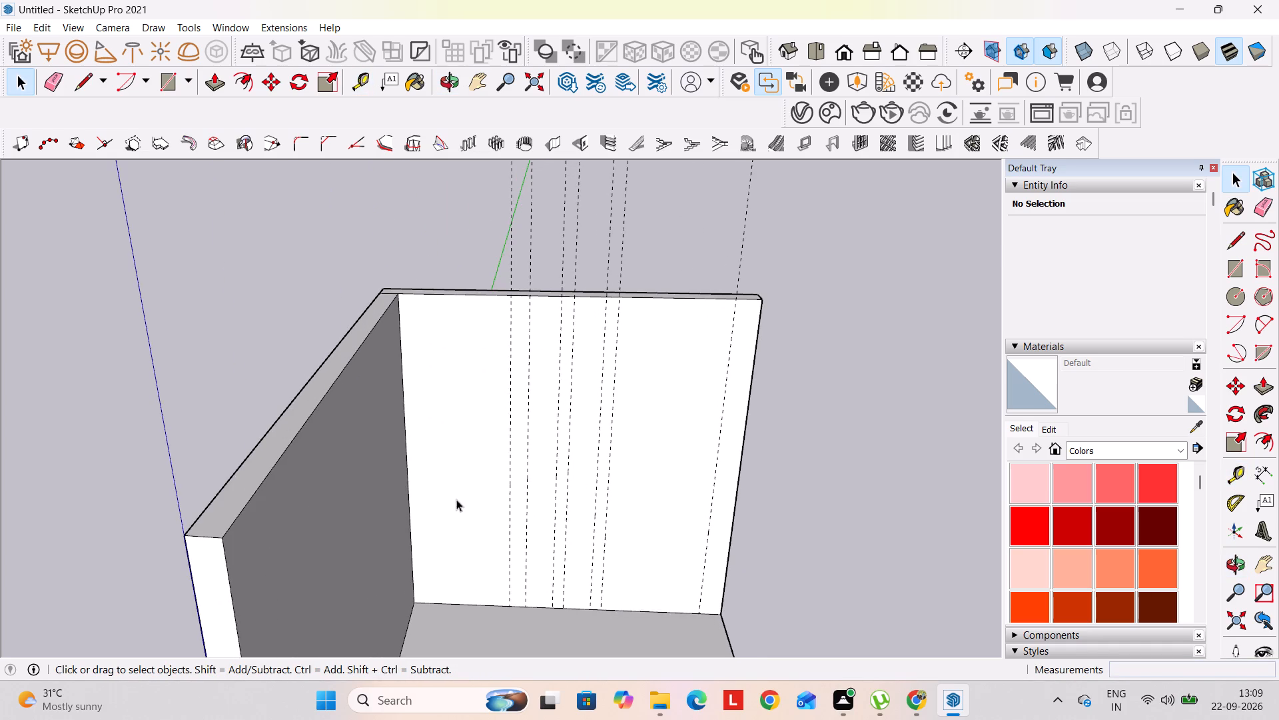
scroll(454, 487, "up", 1)
middle_click_drag(507, 494, 507, 421, "shift")
middle_click_drag(628, 522, 626, 456)
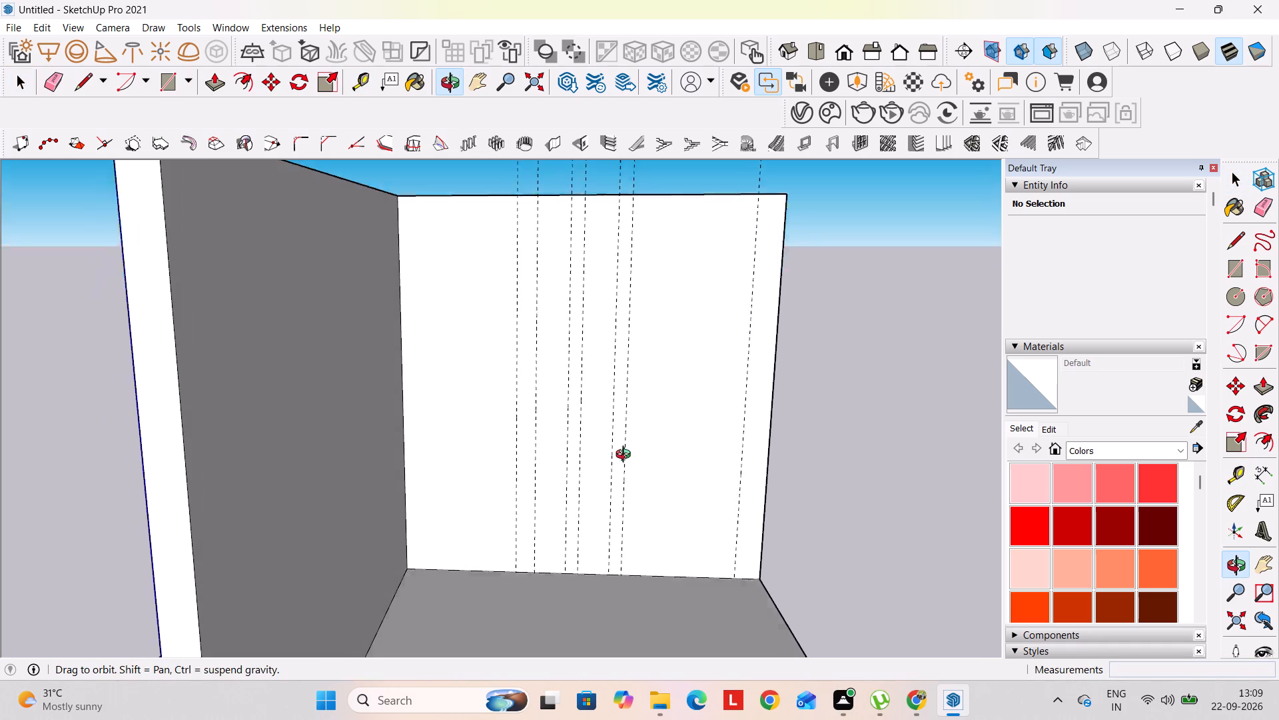
middle_click_drag(626, 456, 629, 445)
key("r")
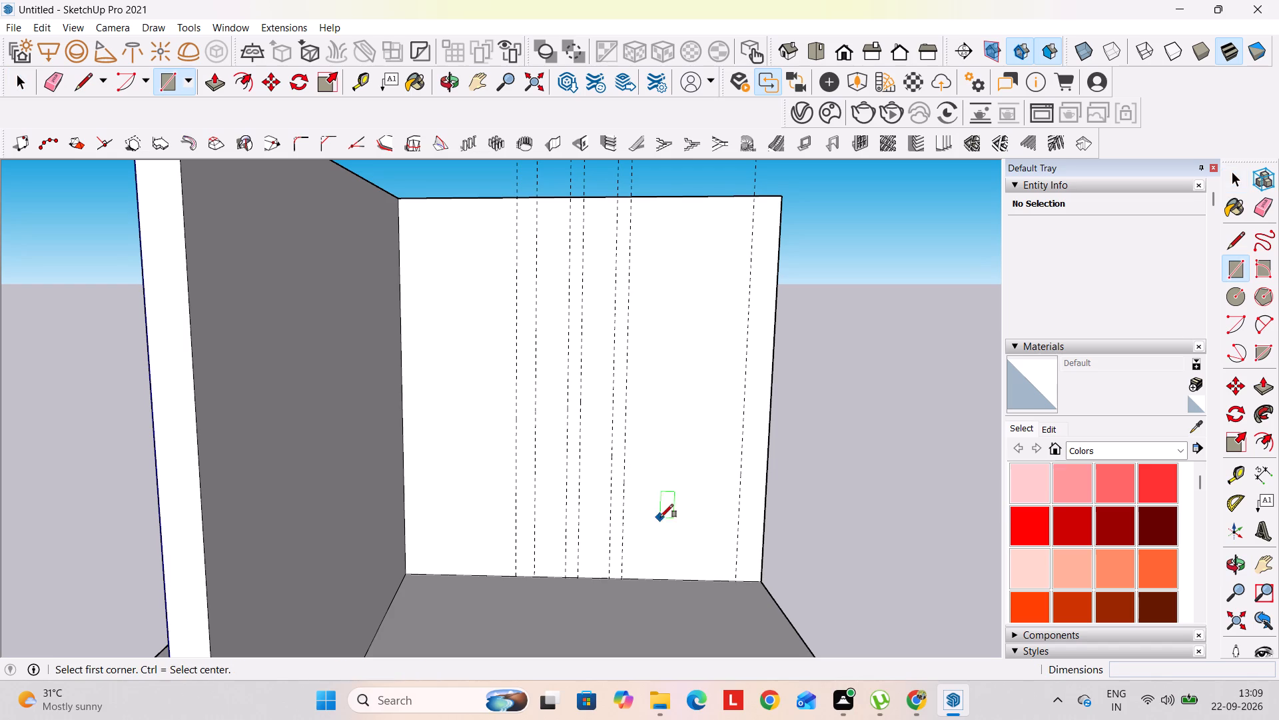
left_click(631, 244)
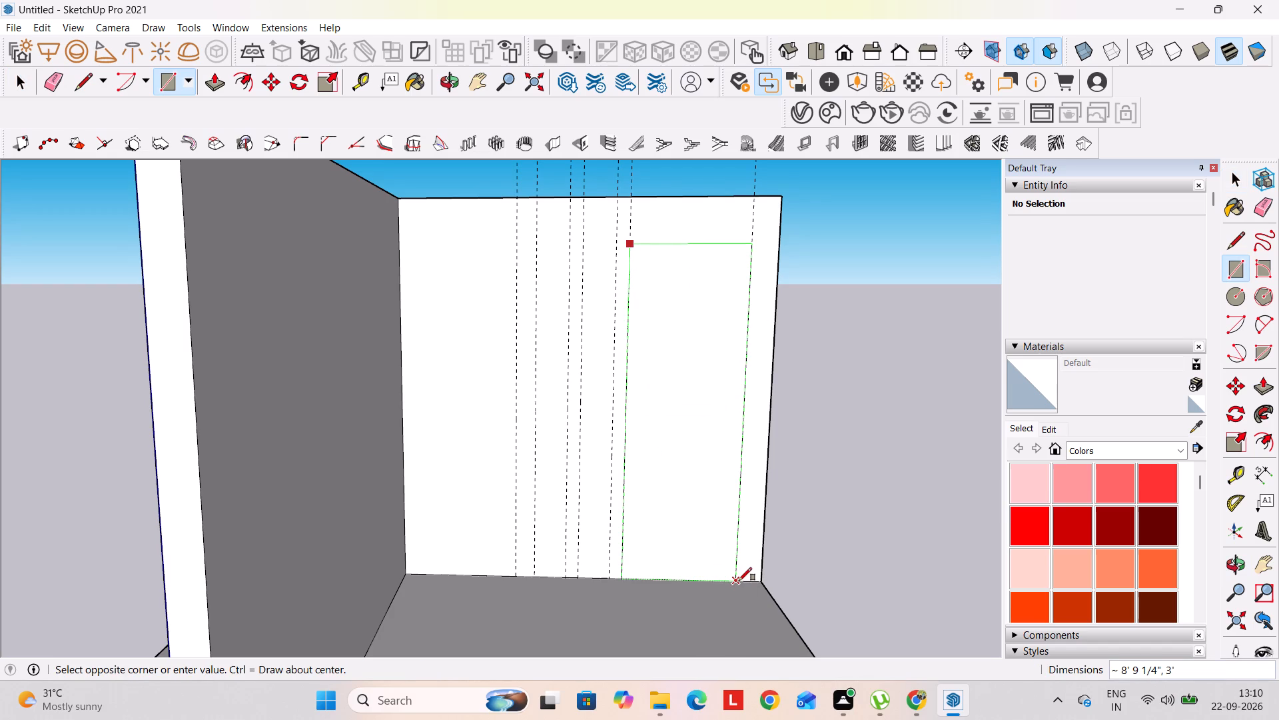
left_click(739, 581)
key("space")
Place a horizontal guide 1' below the door rectangle's top edge.
middle_click_drag(671, 295, 626, 388, "shift")
key("t")
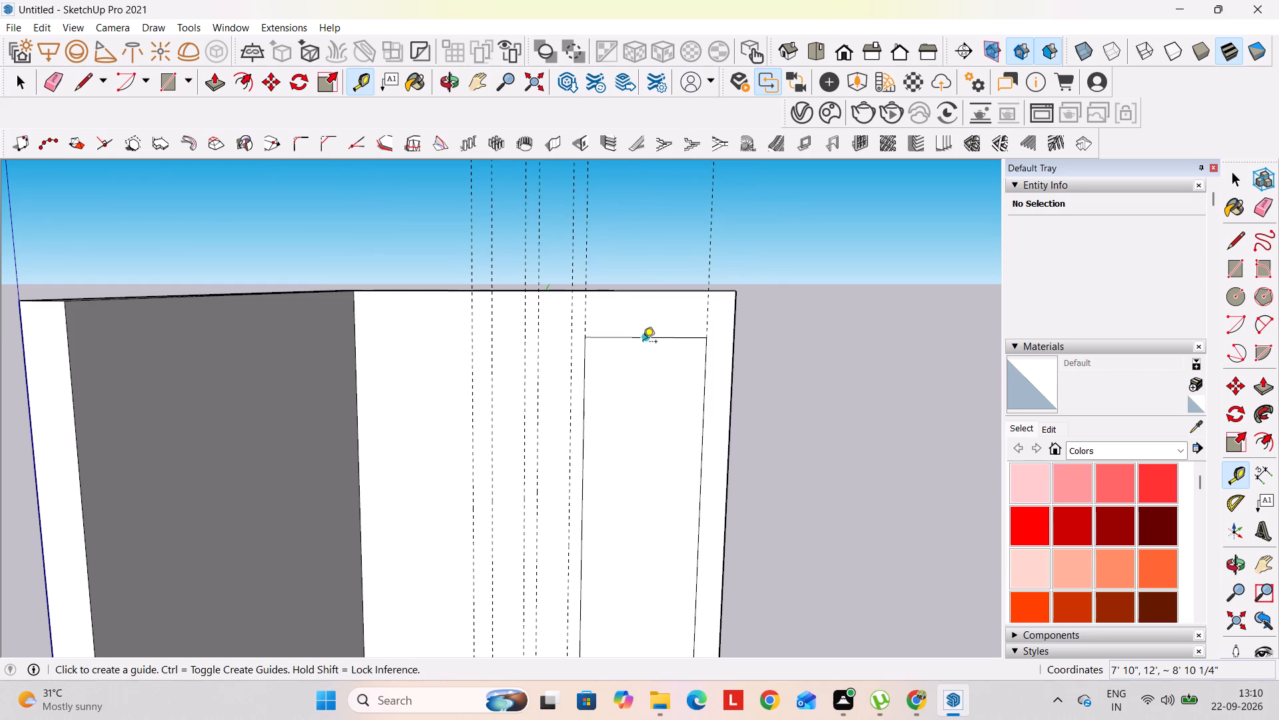
left_click(643, 343)
key("space")
key("t")
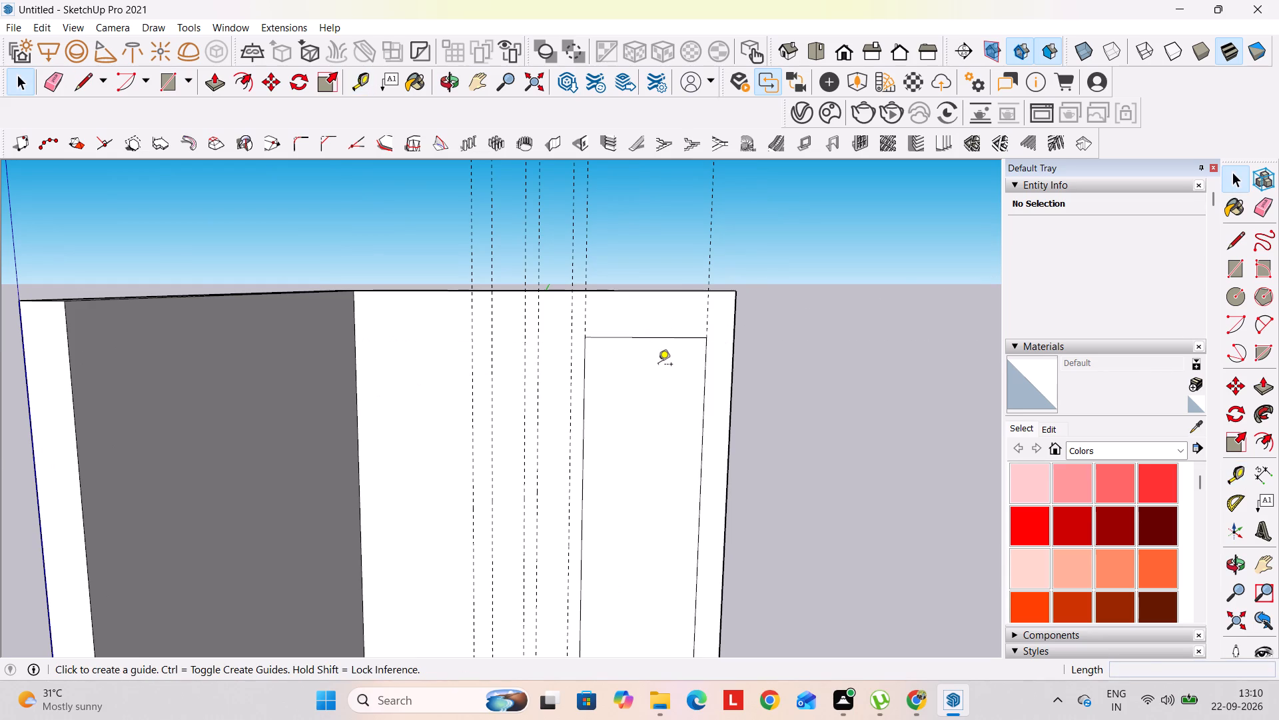
left_click(656, 341)
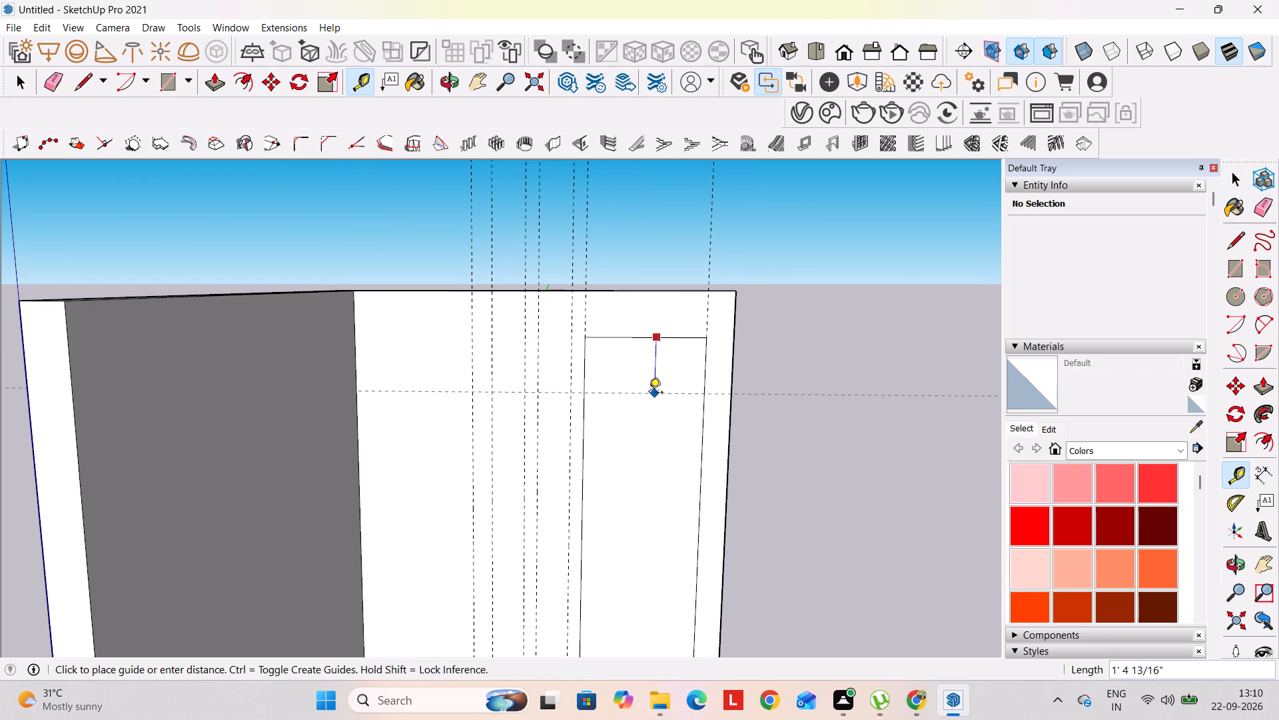
type("1'")
key("Return")
key("space")
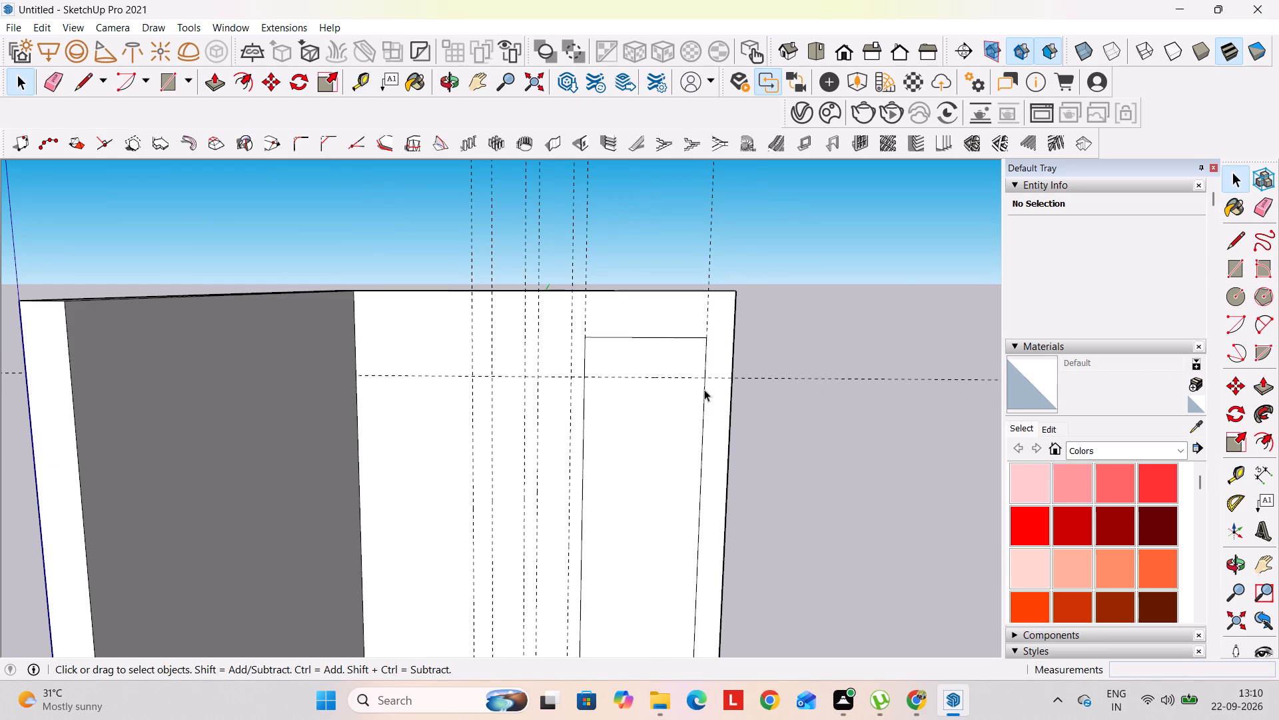
Place vertical guides 1' in from each side edge of the door rectangle.
key("t")
left_click(586, 422)
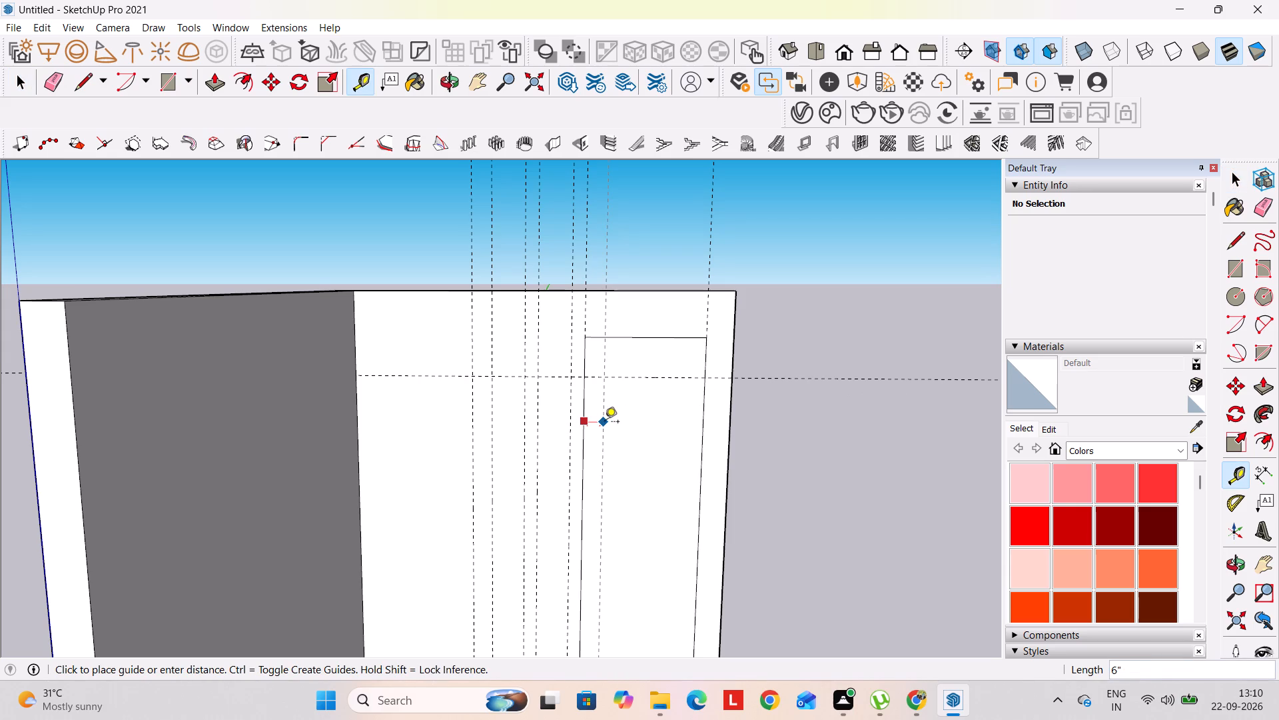
type("1'")
key("Return")
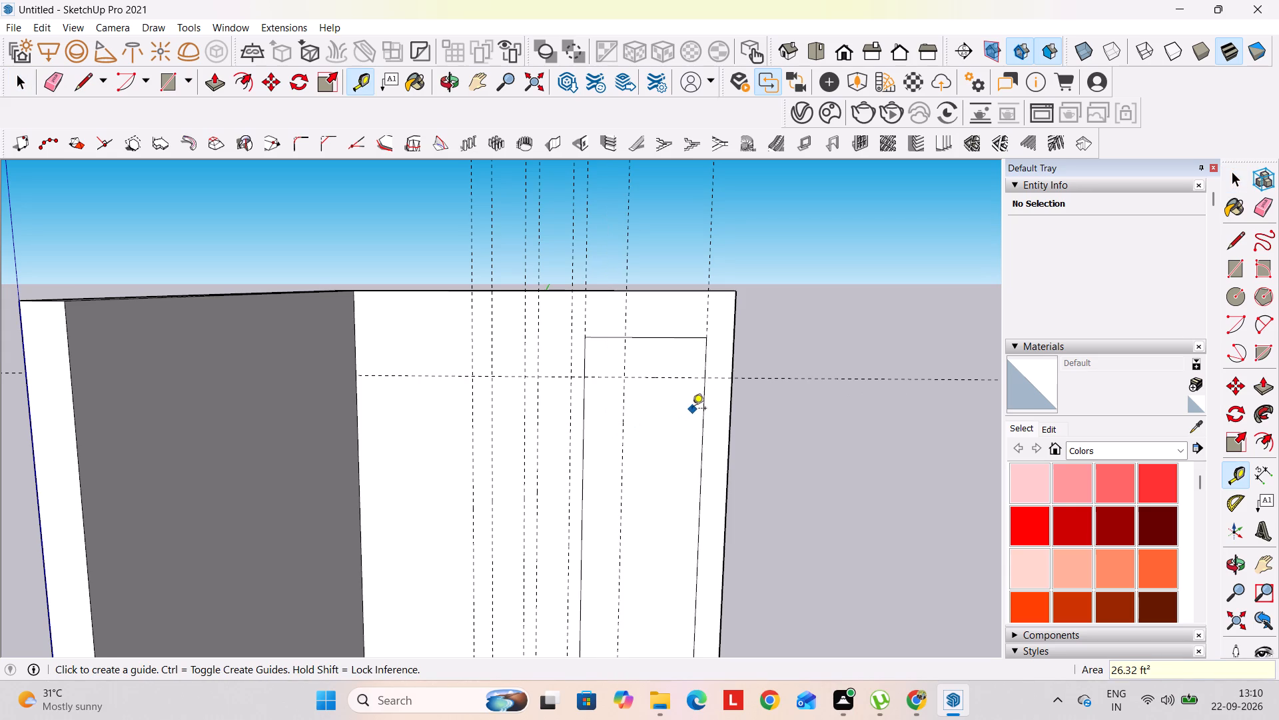
left_click(705, 415)
type("1'")
key("Return")
key("space")
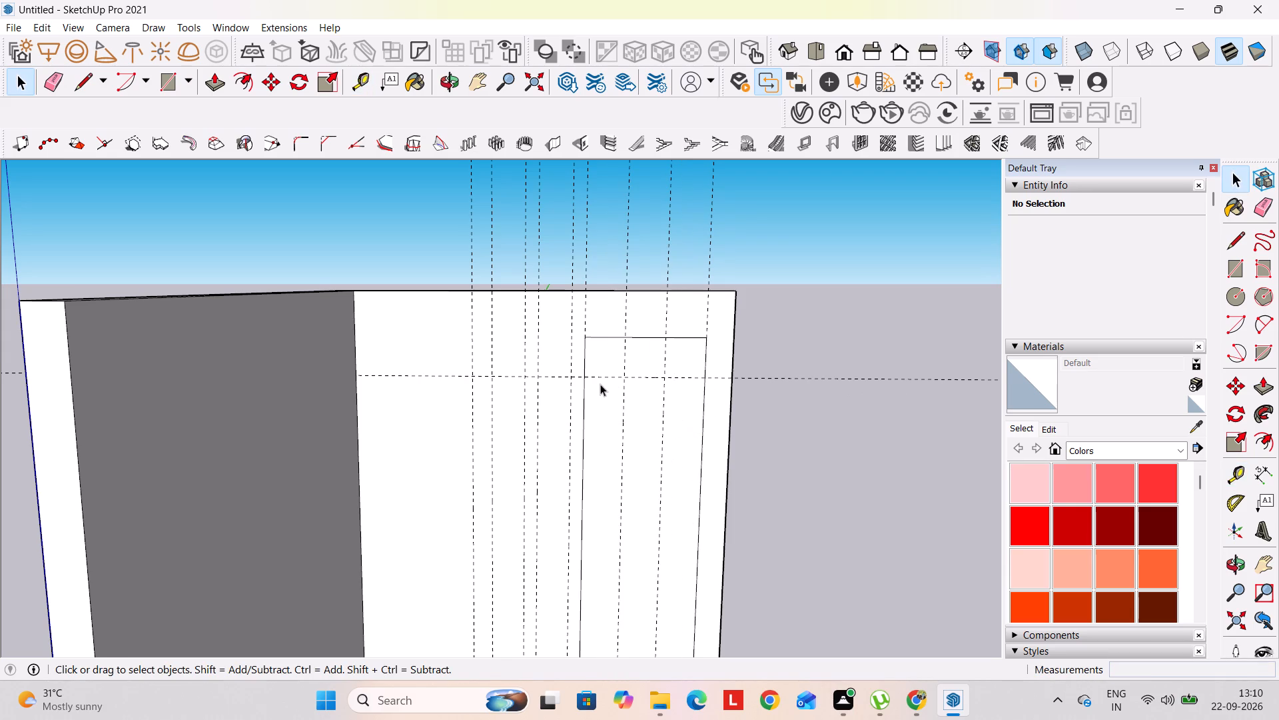
Round both upper corners of the door outline with 1' radius arcs between the guide intersections, trimming the square corners.
key("a")
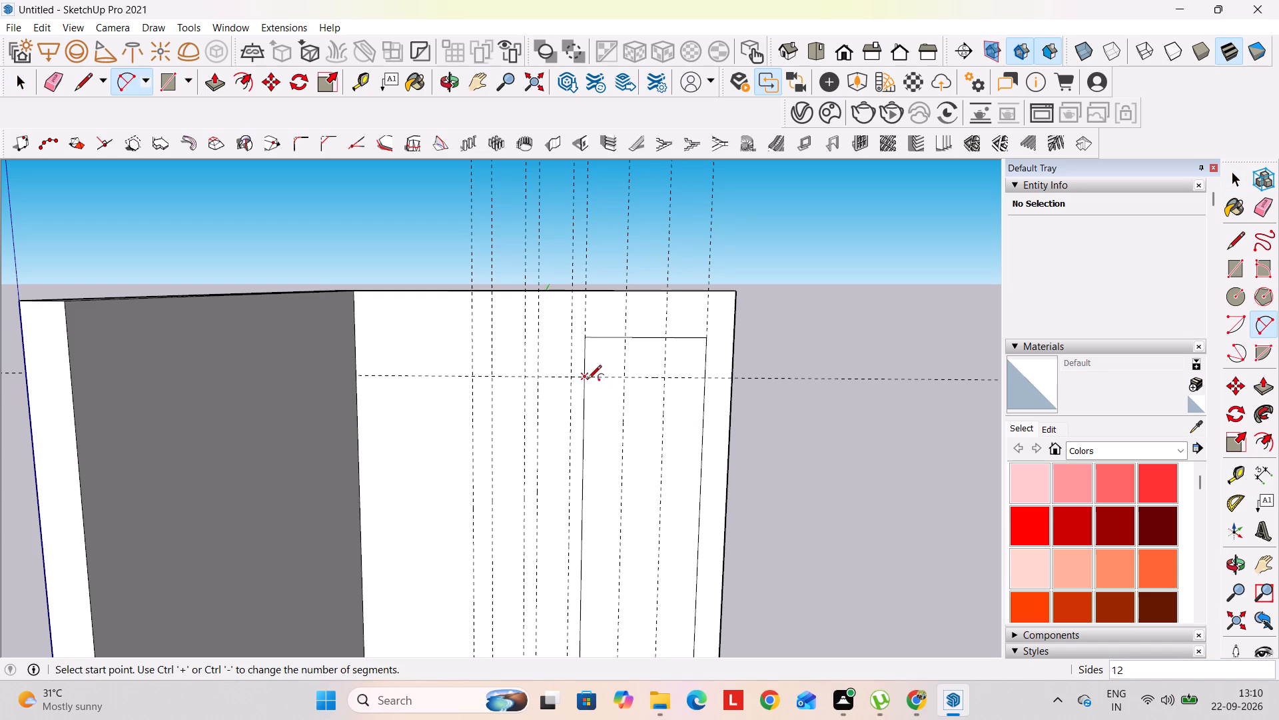
left_click(588, 380)
double_click(623, 340)
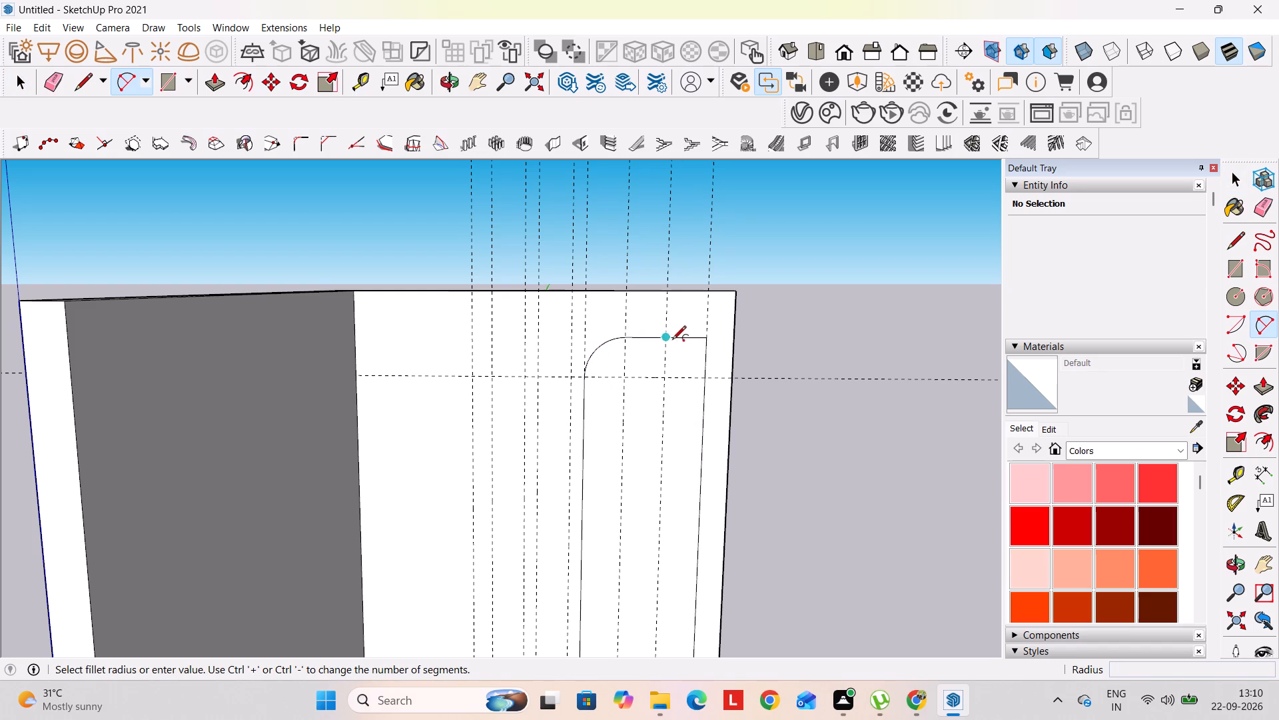
left_click(669, 339)
double_click(707, 382)
key("space")
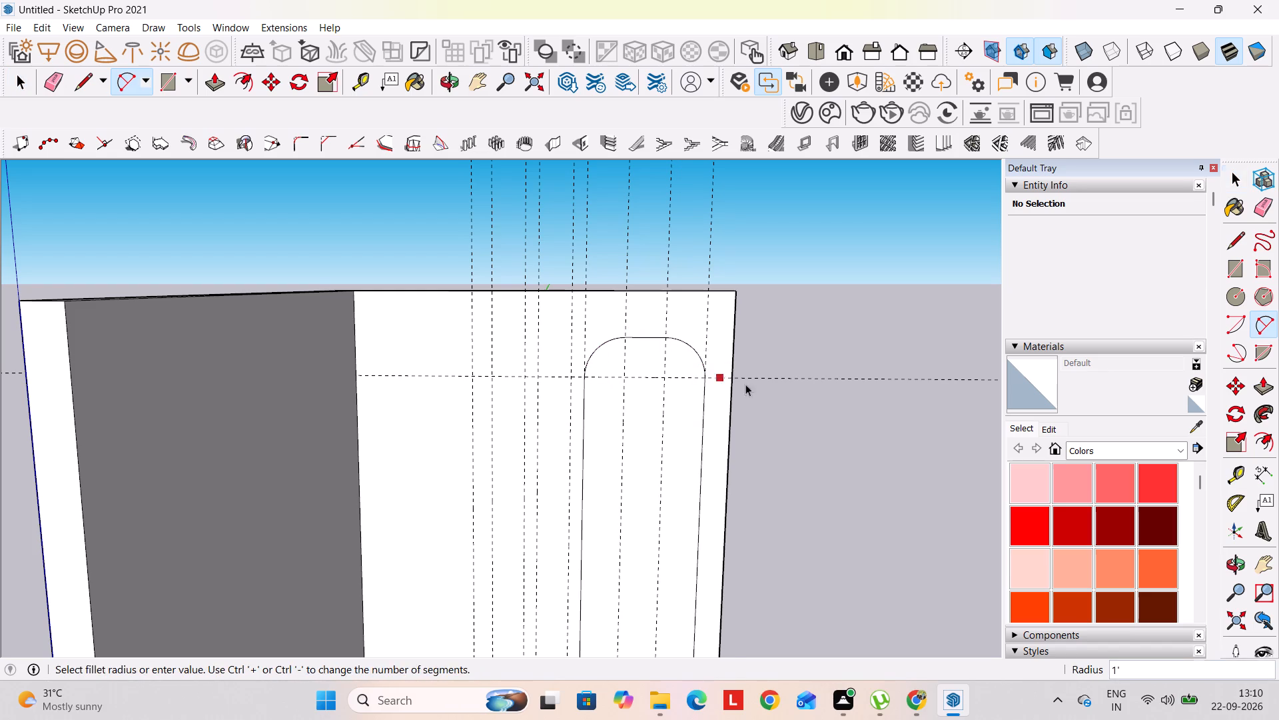
Erase the horizontal guide and the two vertical guides running inside the rounded door outline.
scroll(862, 408, "down", 2)
middle_click_drag(836, 468, 826, 388, "shift")
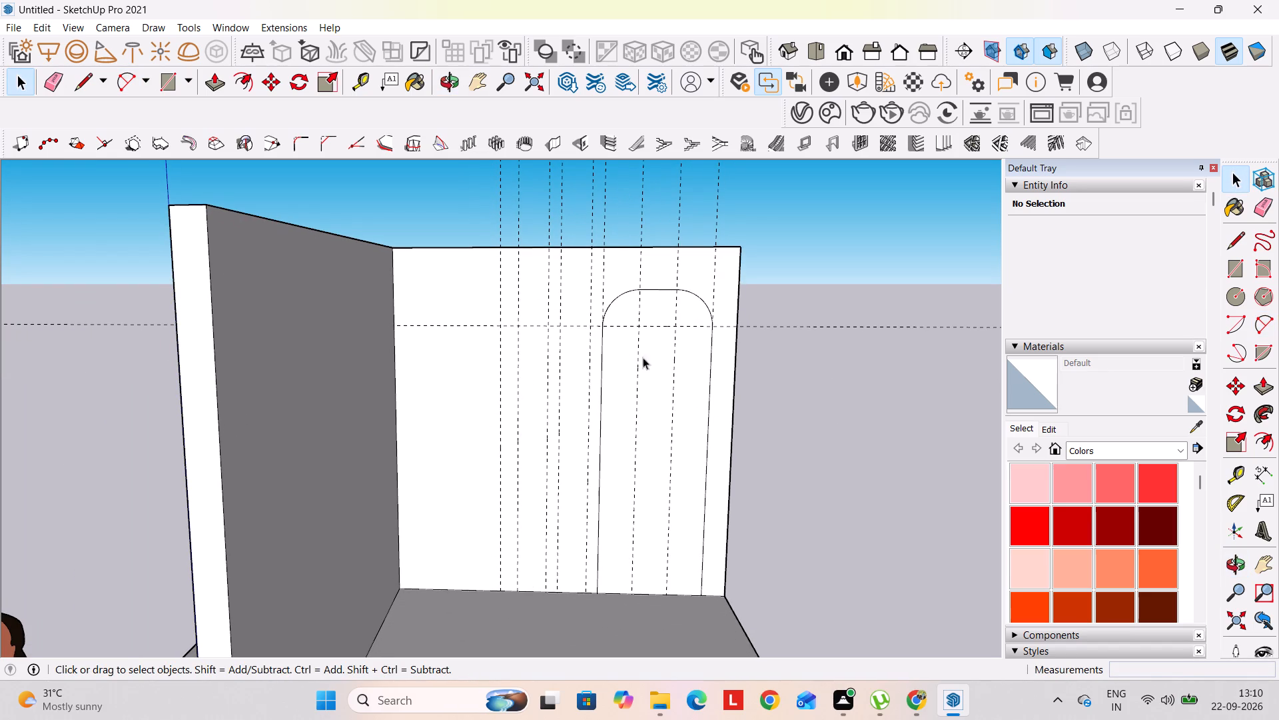
key("e")
left_click_drag(683, 325, 637, 329)
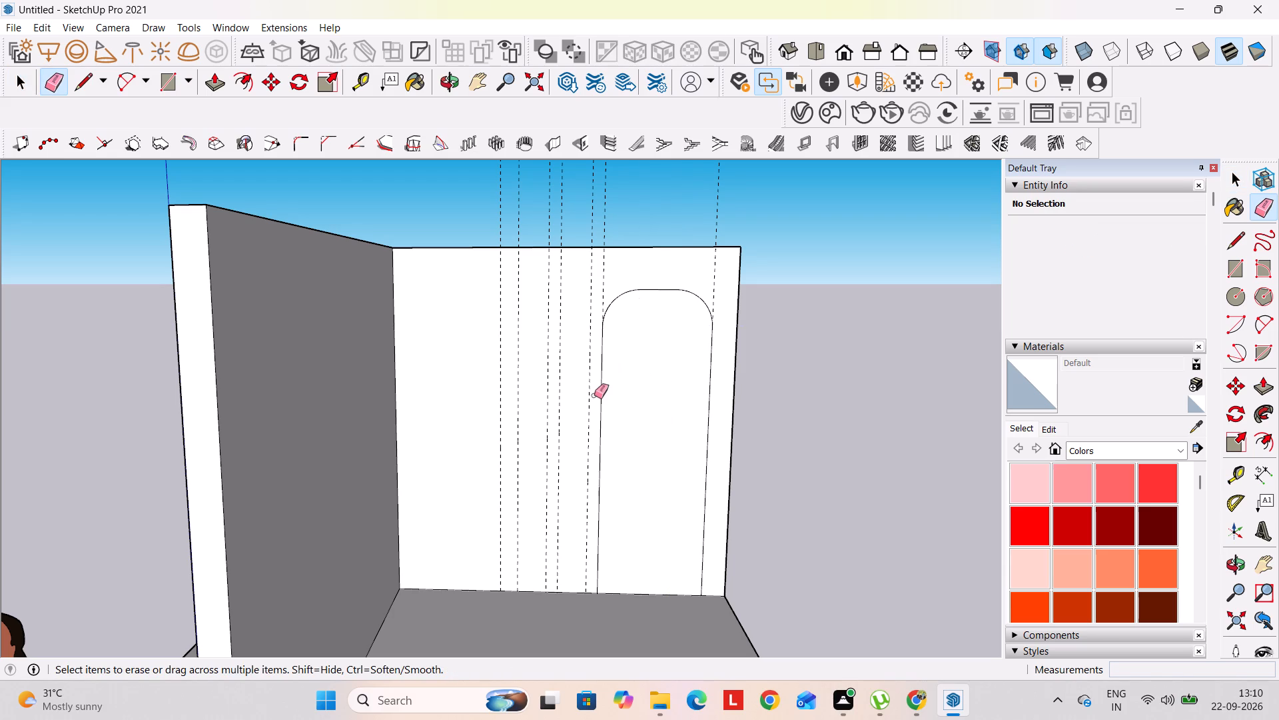
key("space")
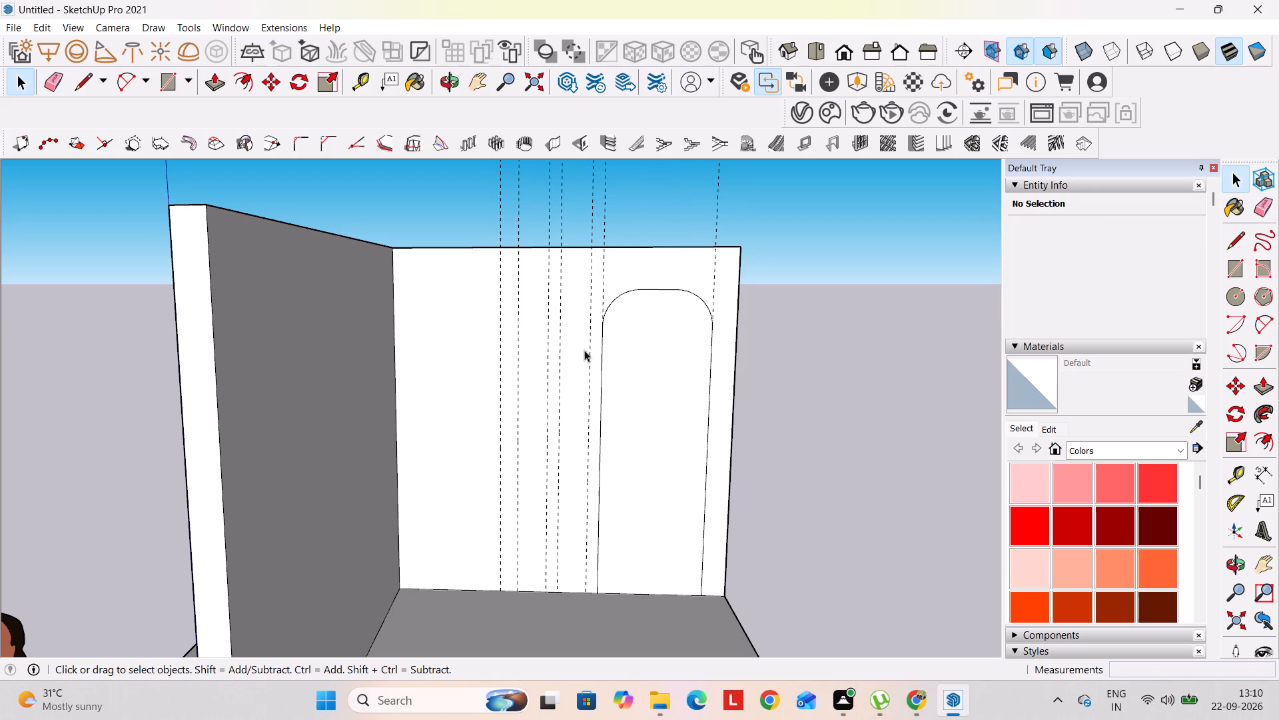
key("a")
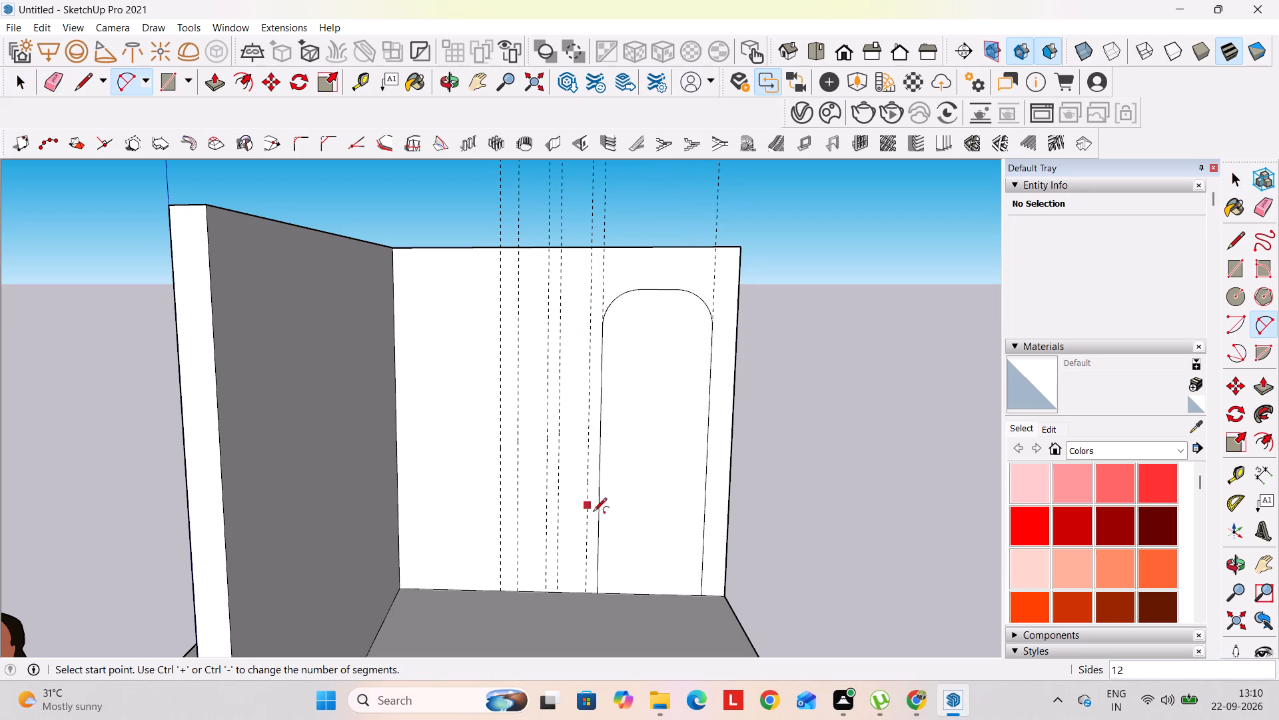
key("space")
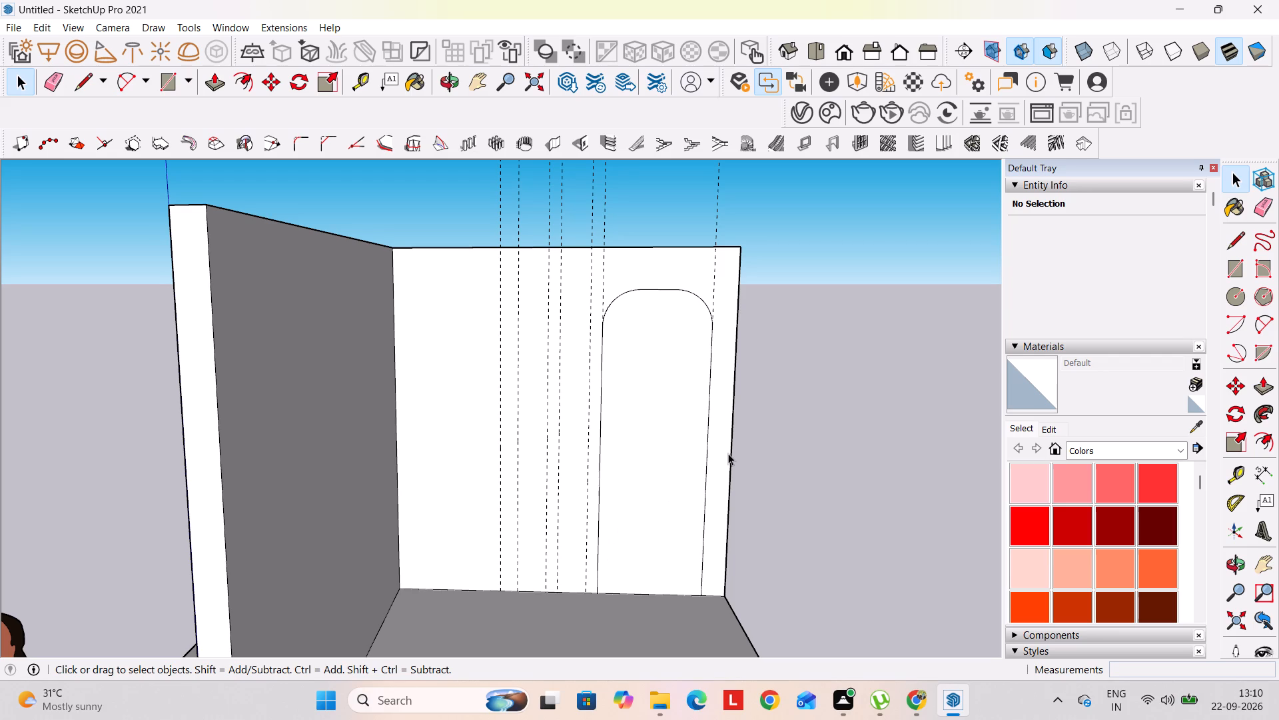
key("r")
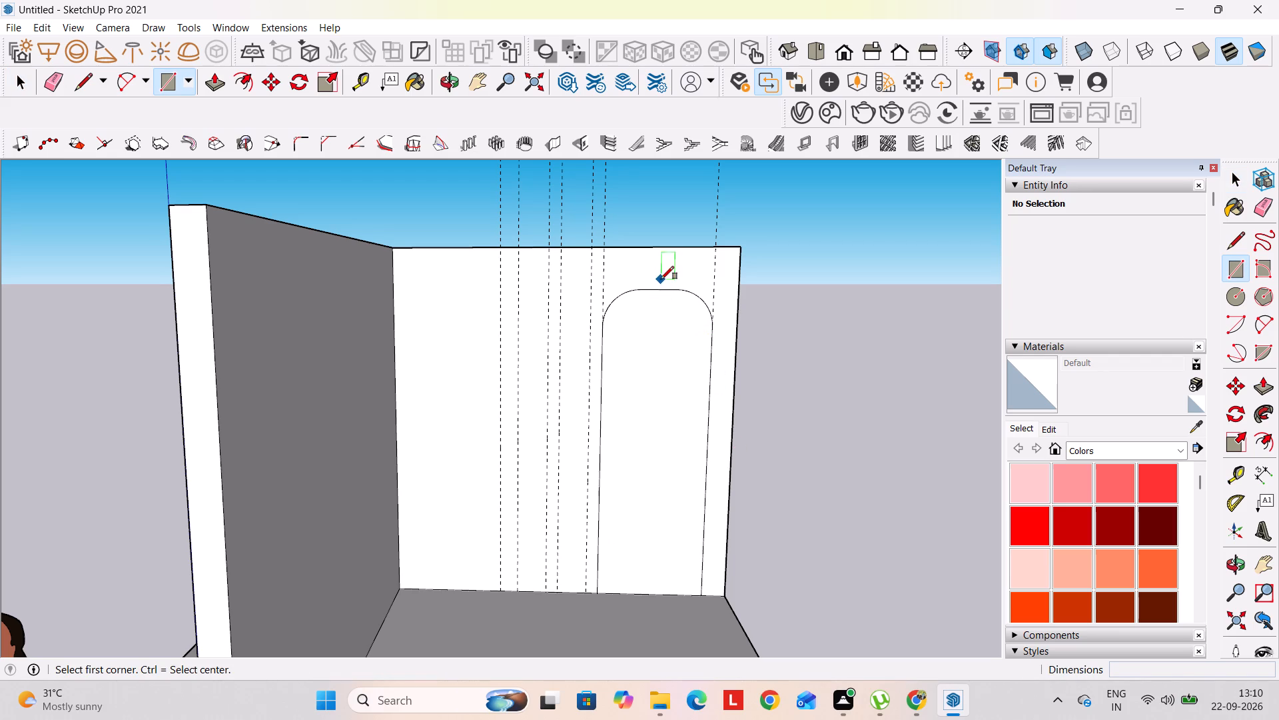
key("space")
Draw two horizontal lines to the far wall's inner corner, one from the door's top edge and one from where its nearer arc starts.
key("l")
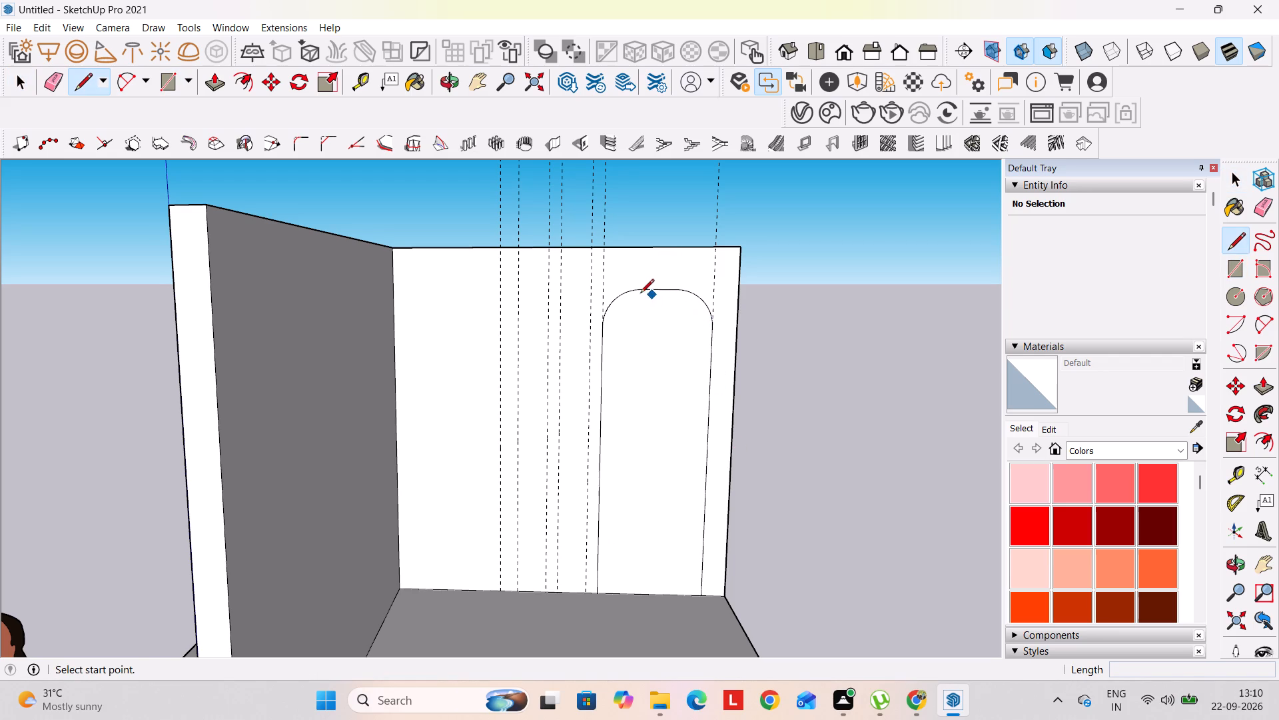
left_click(655, 291)
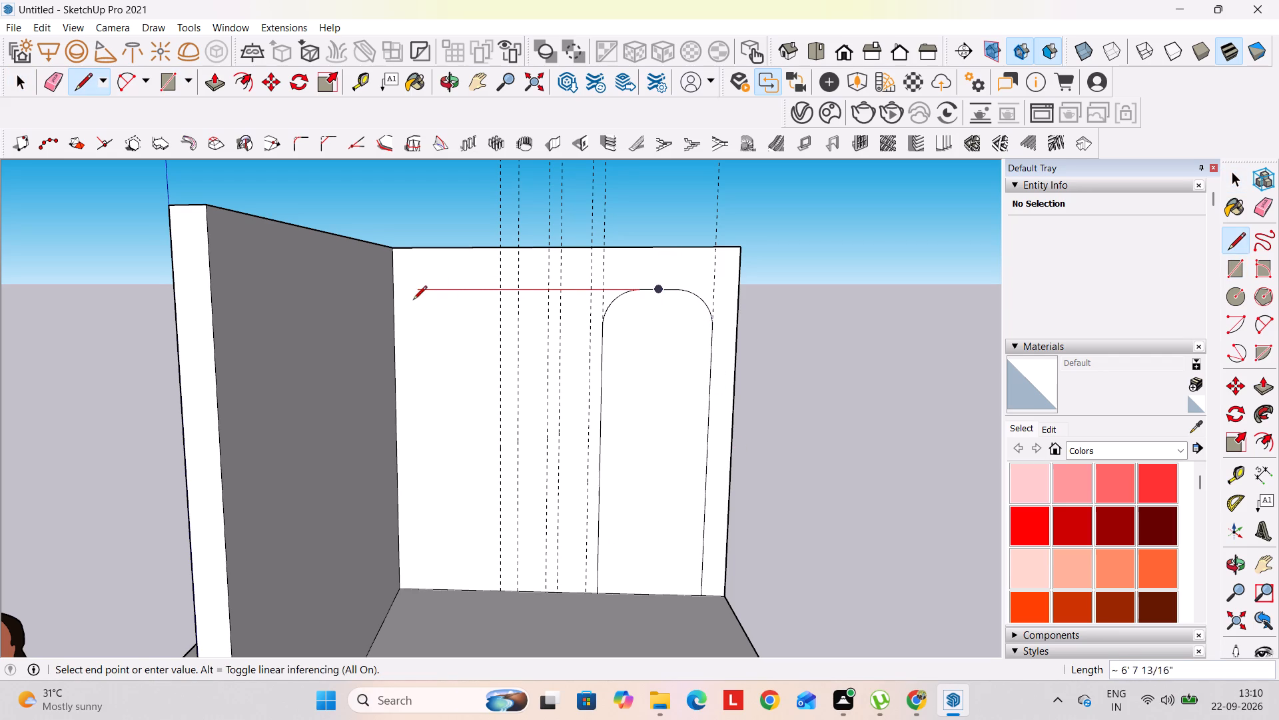
left_click(390, 289)
key("space")
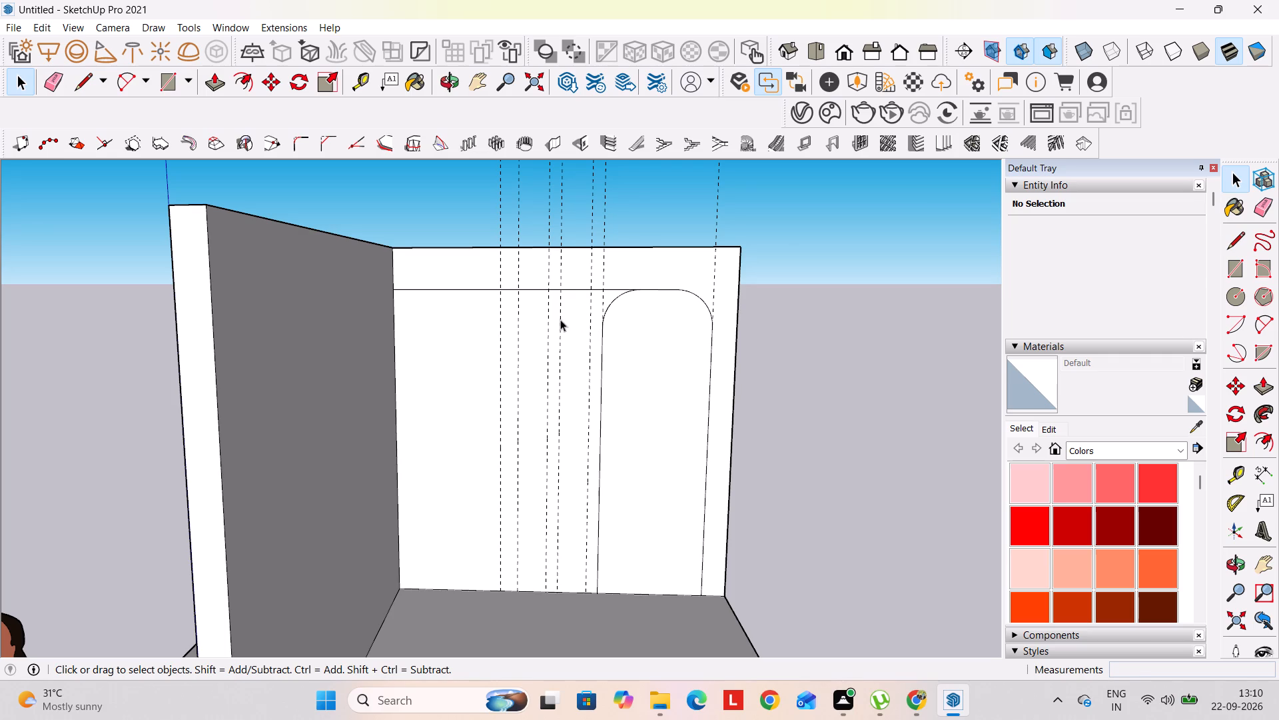
scroll(560, 319, "up", 2)
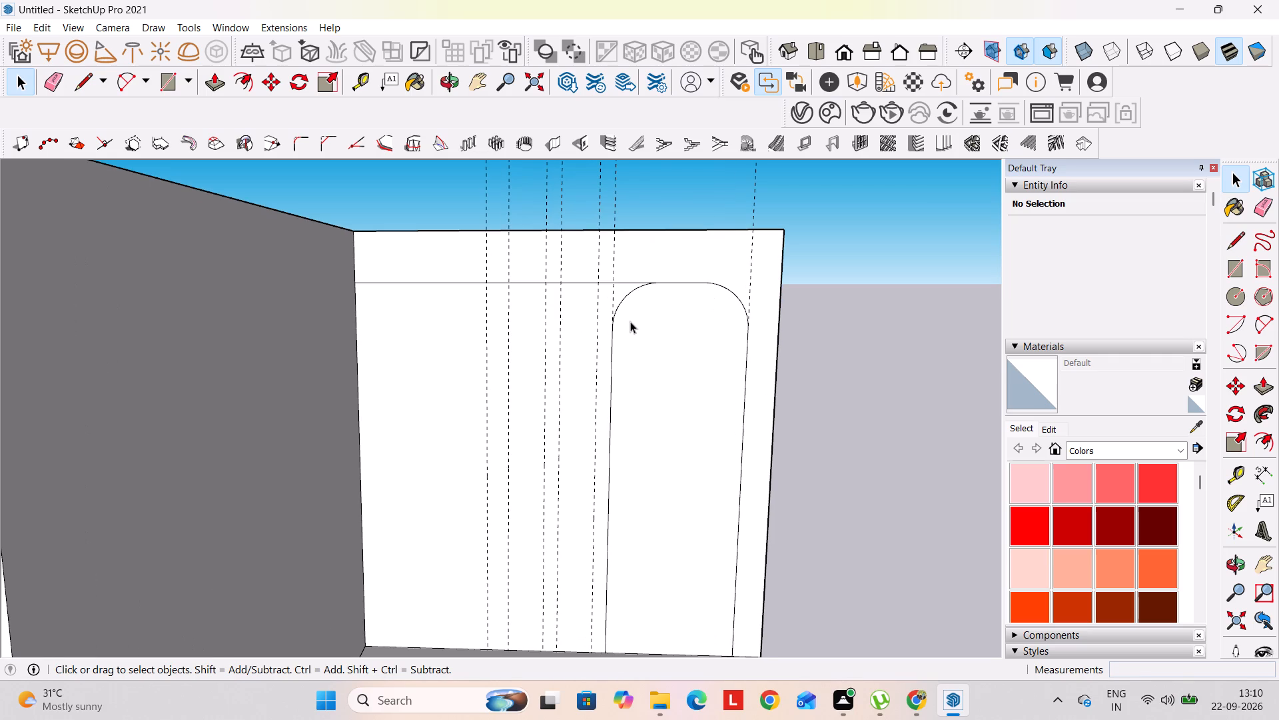
key("l")
left_click(611, 321)
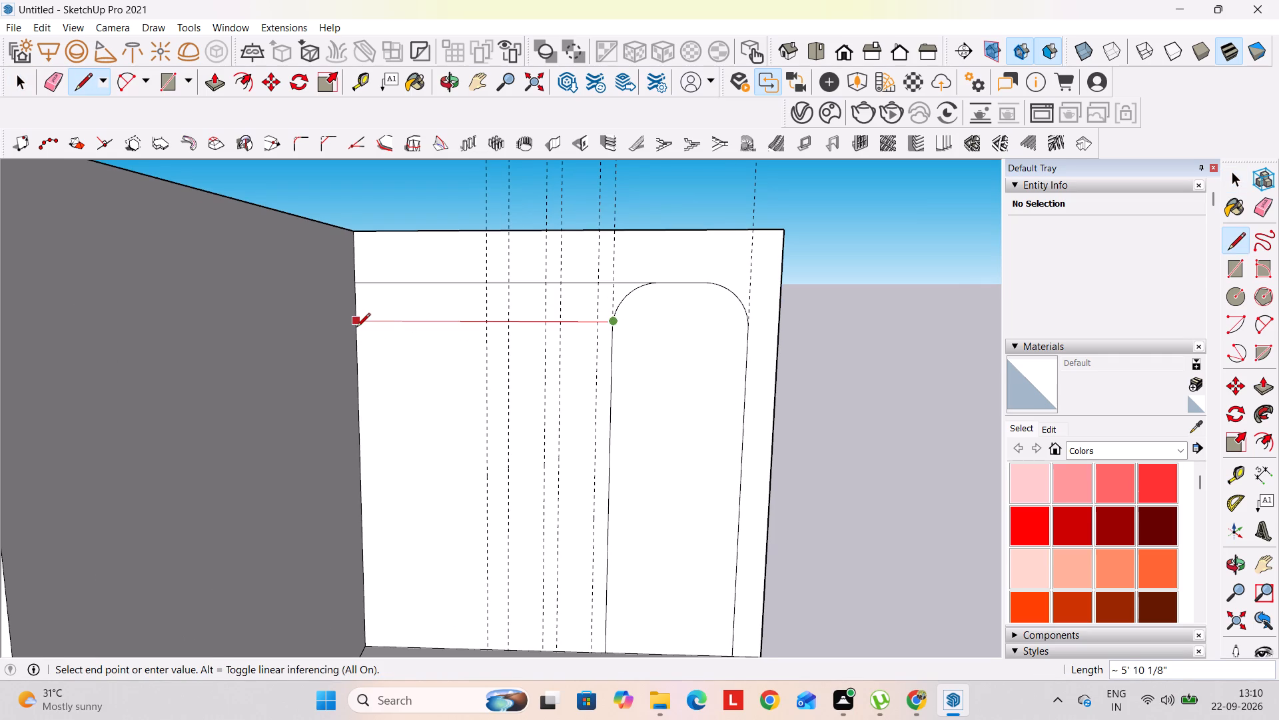
left_click(356, 328)
key("space")
Draw a vertical line along the guide 4" beside the door, from the upper horizontal line down to the floor.
middle_click_drag(618, 435, 614, 406, "shift")
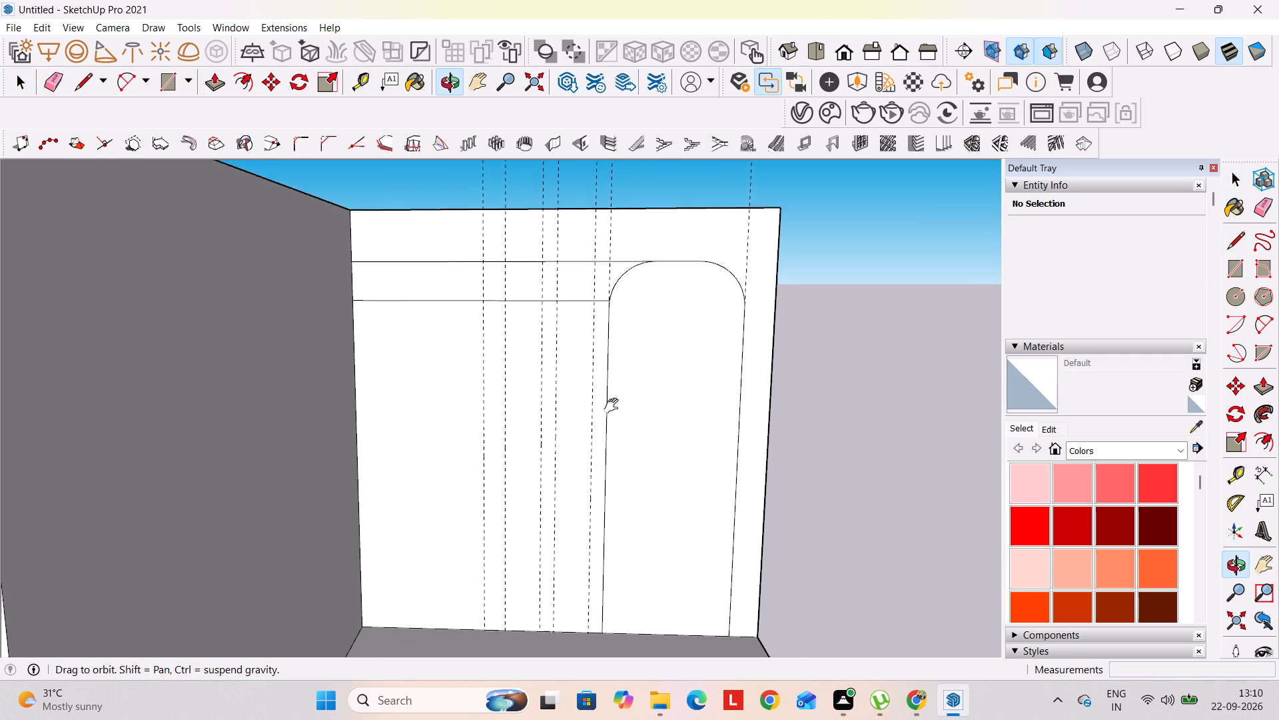
middle_click_drag(614, 406, 618, 373, "shift")
key("l")
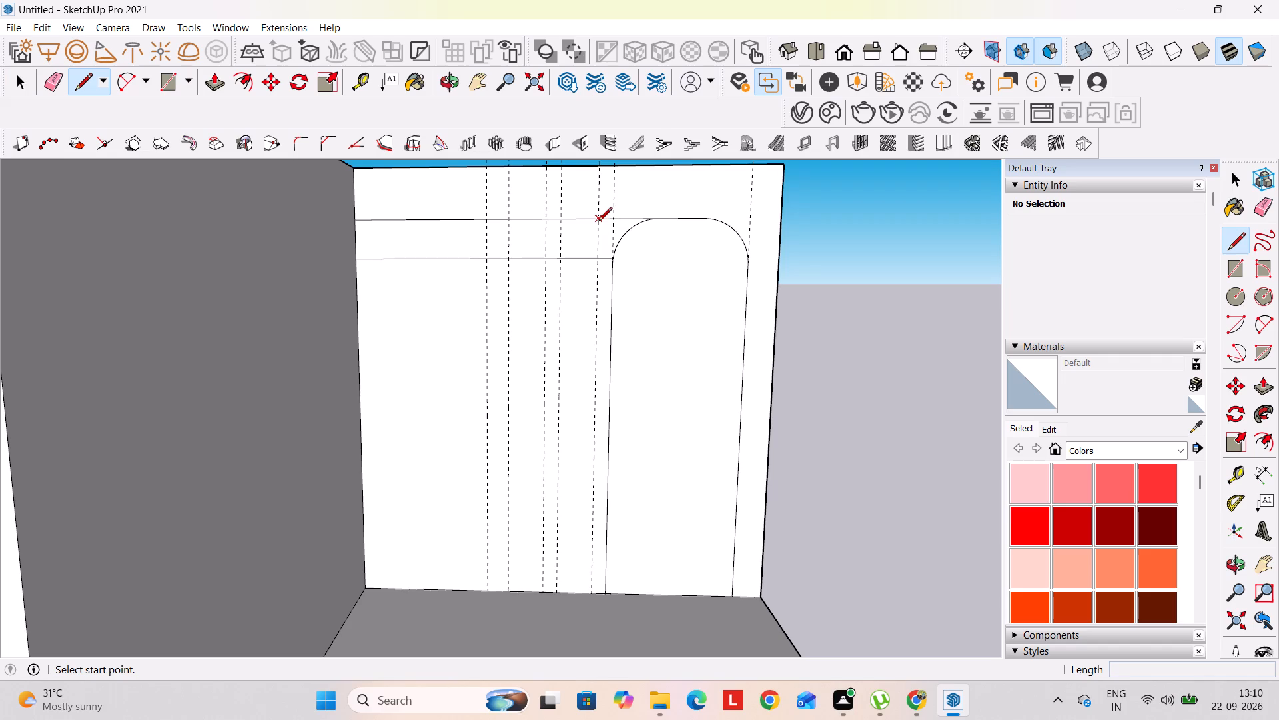
left_click(598, 222)
left_click(594, 595)
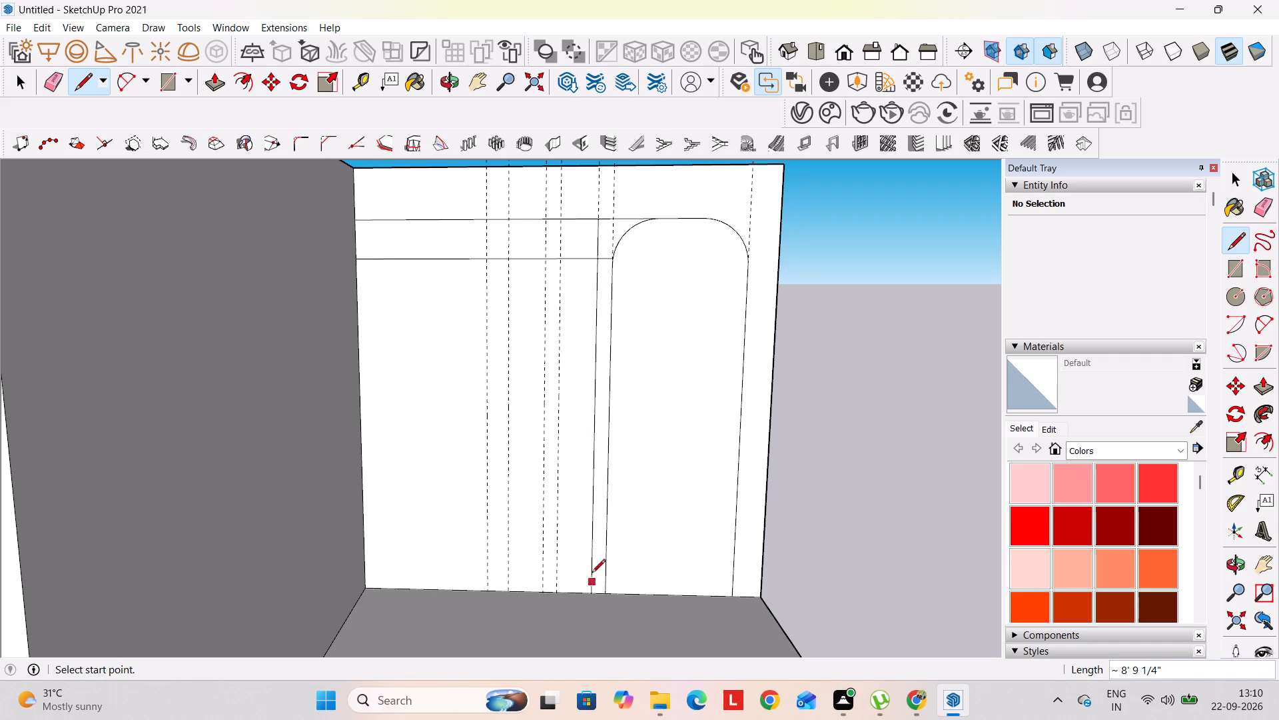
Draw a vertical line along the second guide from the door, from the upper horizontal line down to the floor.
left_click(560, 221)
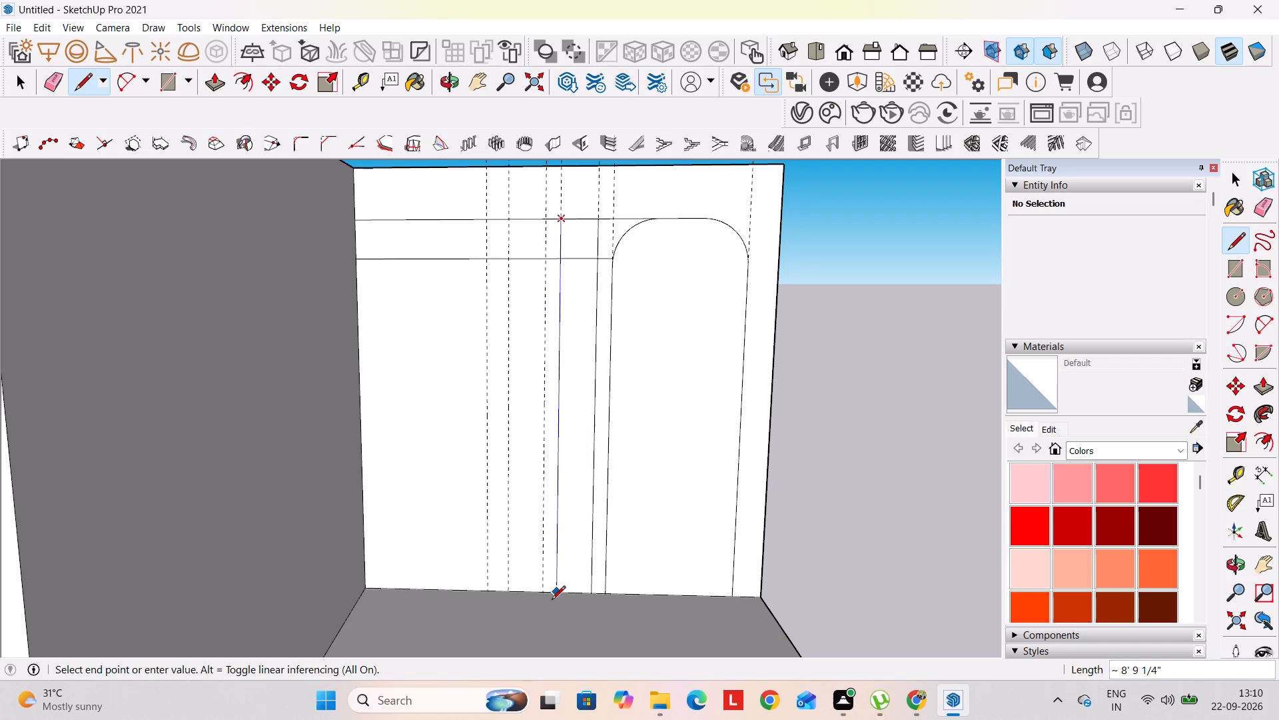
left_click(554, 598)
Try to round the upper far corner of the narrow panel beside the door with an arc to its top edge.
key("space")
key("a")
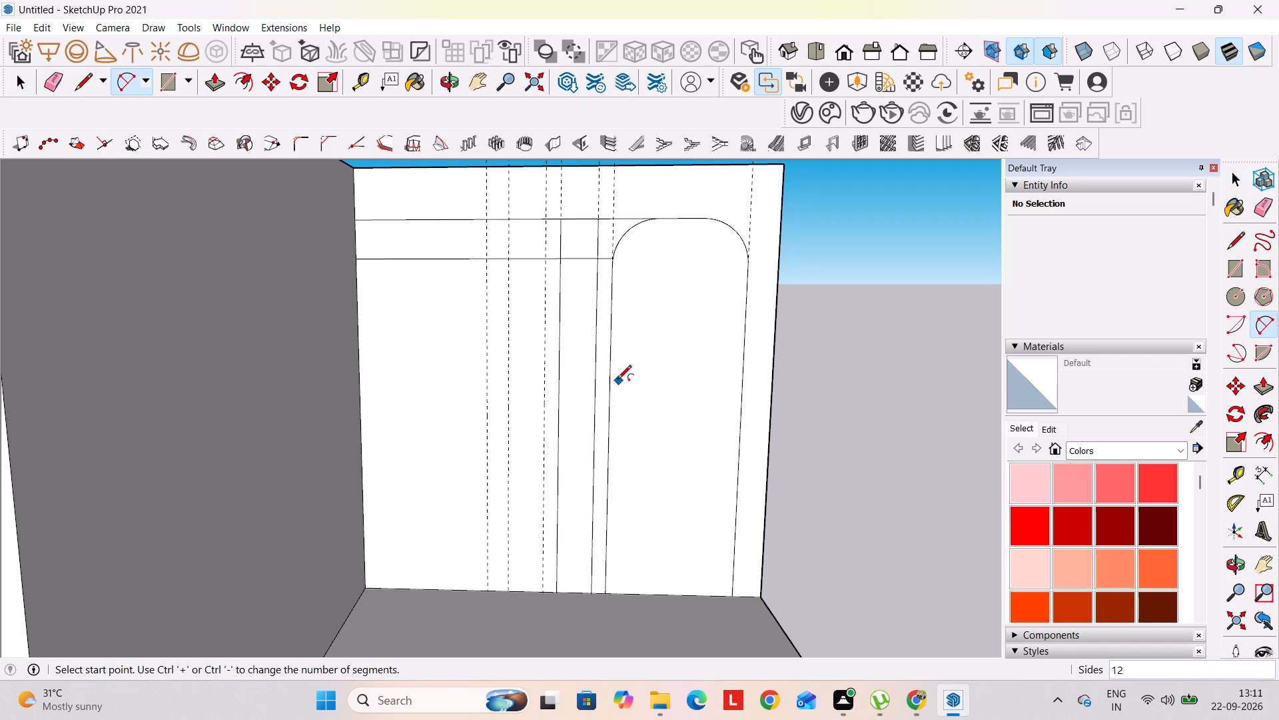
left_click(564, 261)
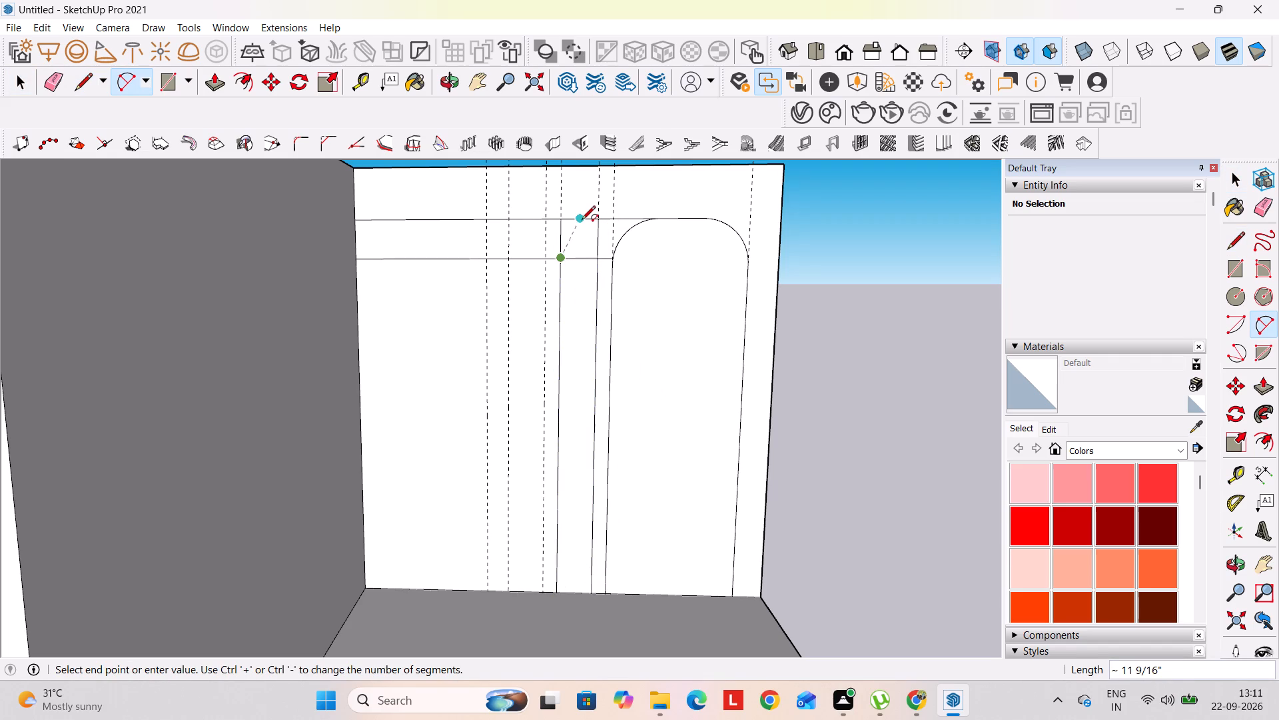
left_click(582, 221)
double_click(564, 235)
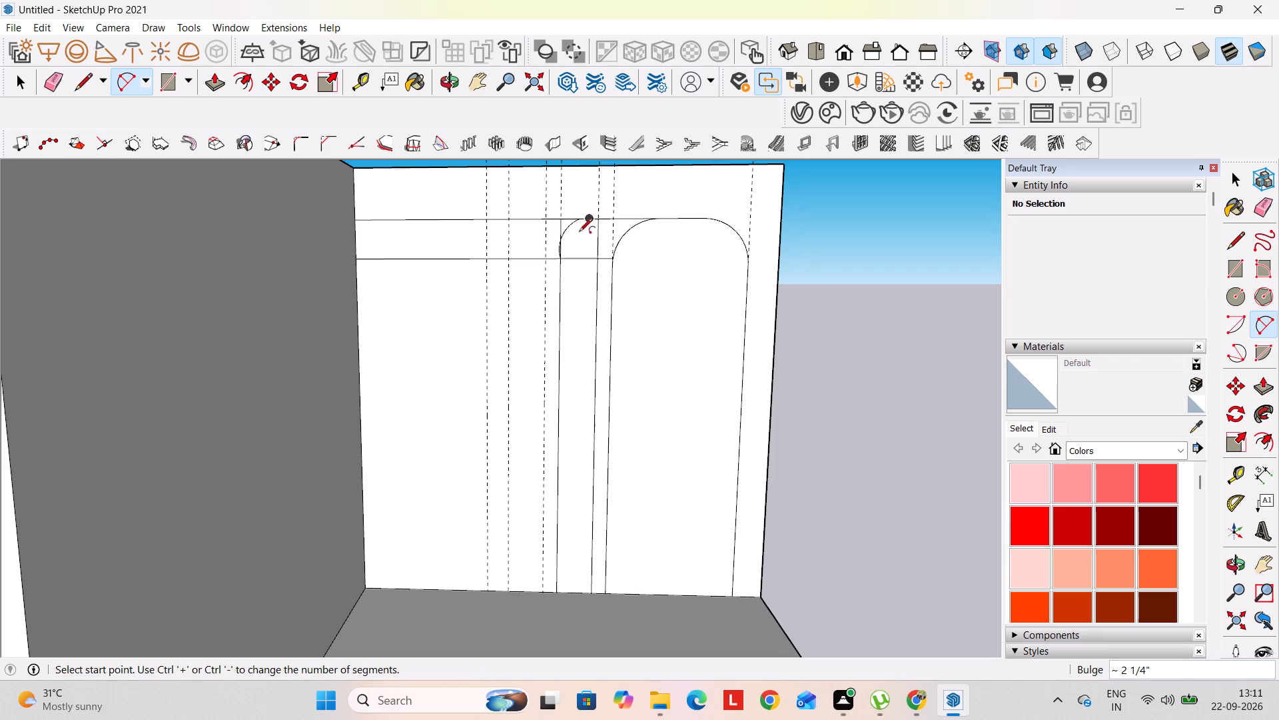
Undo the panel lines, guide erasing and door corner arcs, back to the square-cornered door outline with its guides.
key("ctrl+z")
key("ctrl+z")
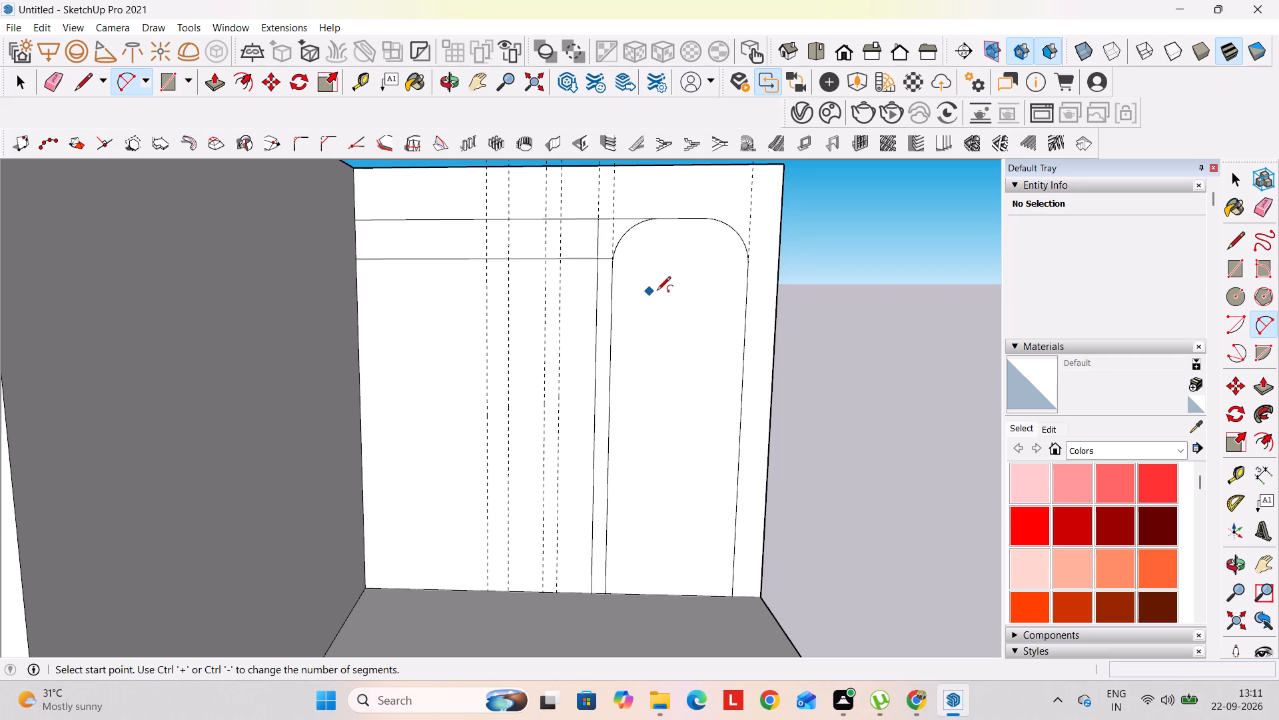
key("ctrl+z")
key("ctrl+z")
key("ctrl+z")
key("ctrl+z")
key("ctrl+z")
key("ctrl+z")
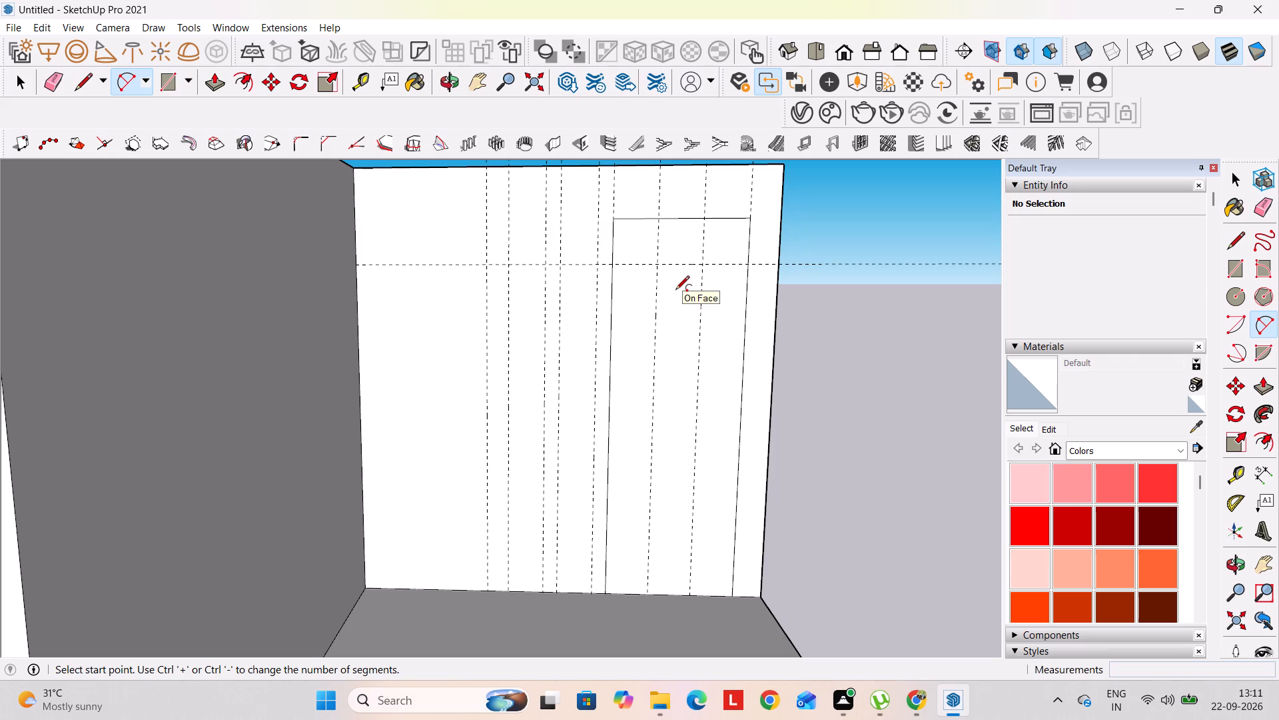
Replace the horizontal guide below the door's top edge with one 6" below that edge.
key("space")
left_click(735, 266)
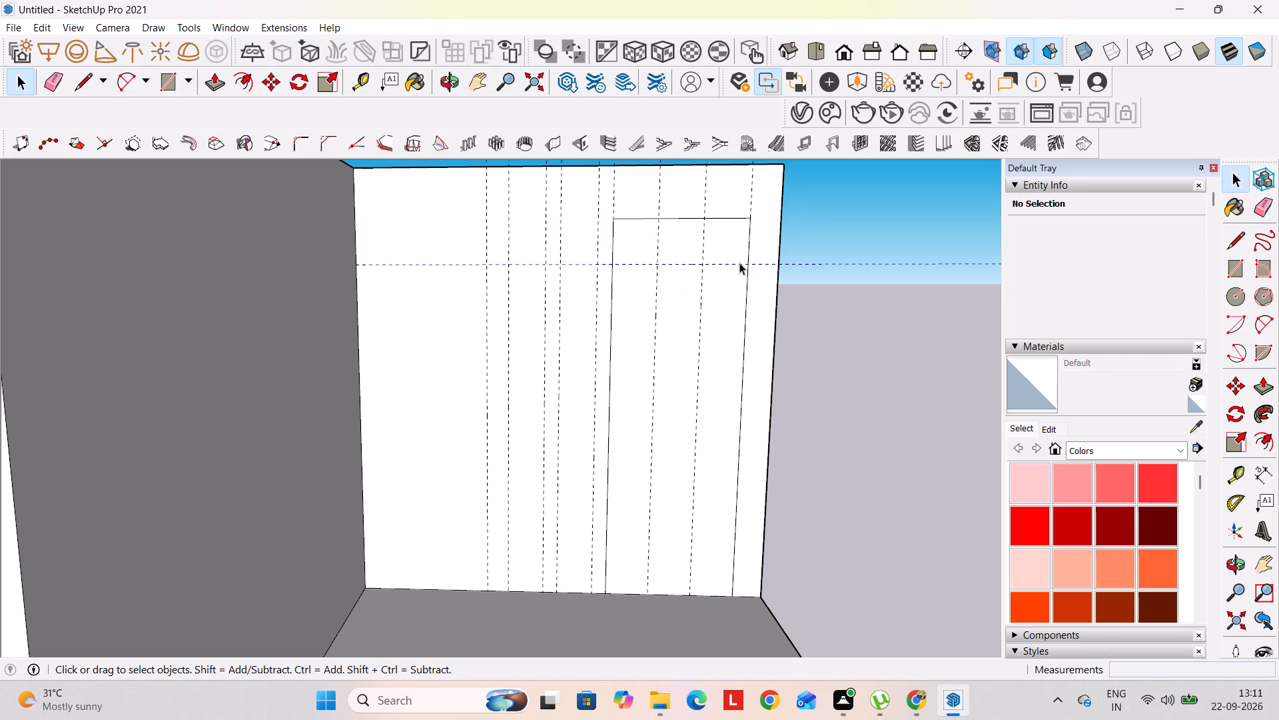
key("Delete")
key("t")
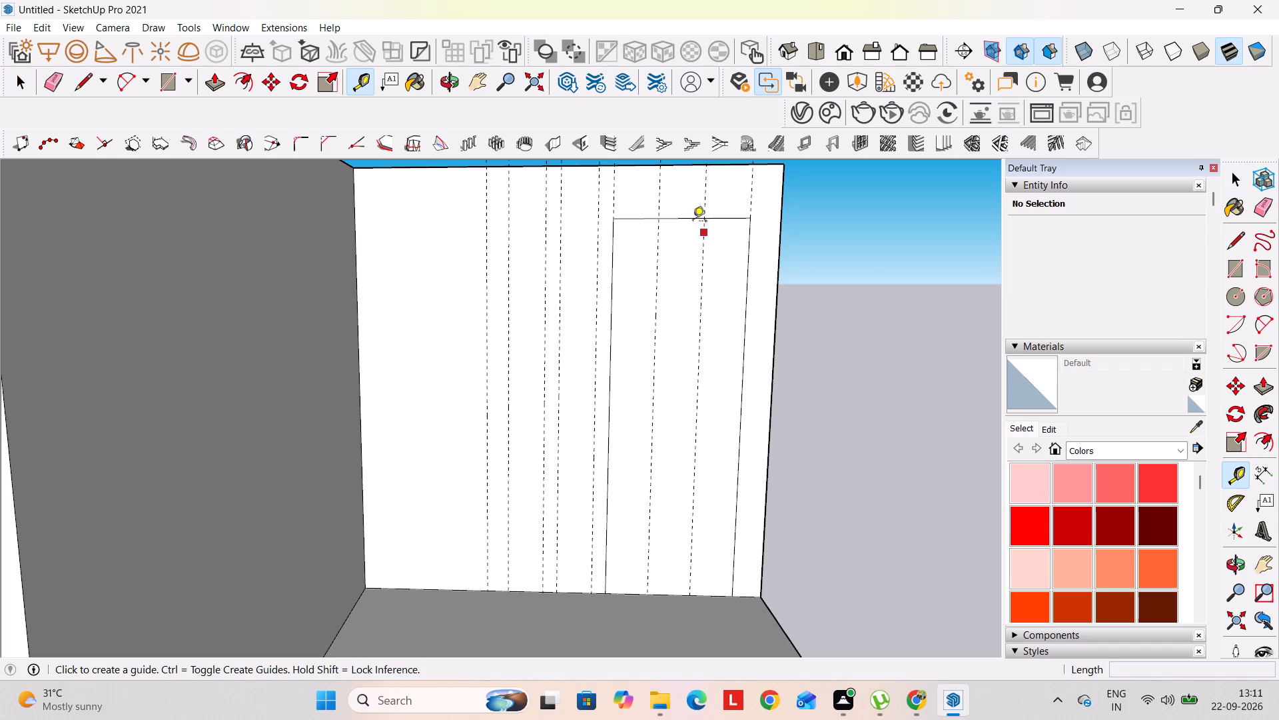
left_click(681, 217)
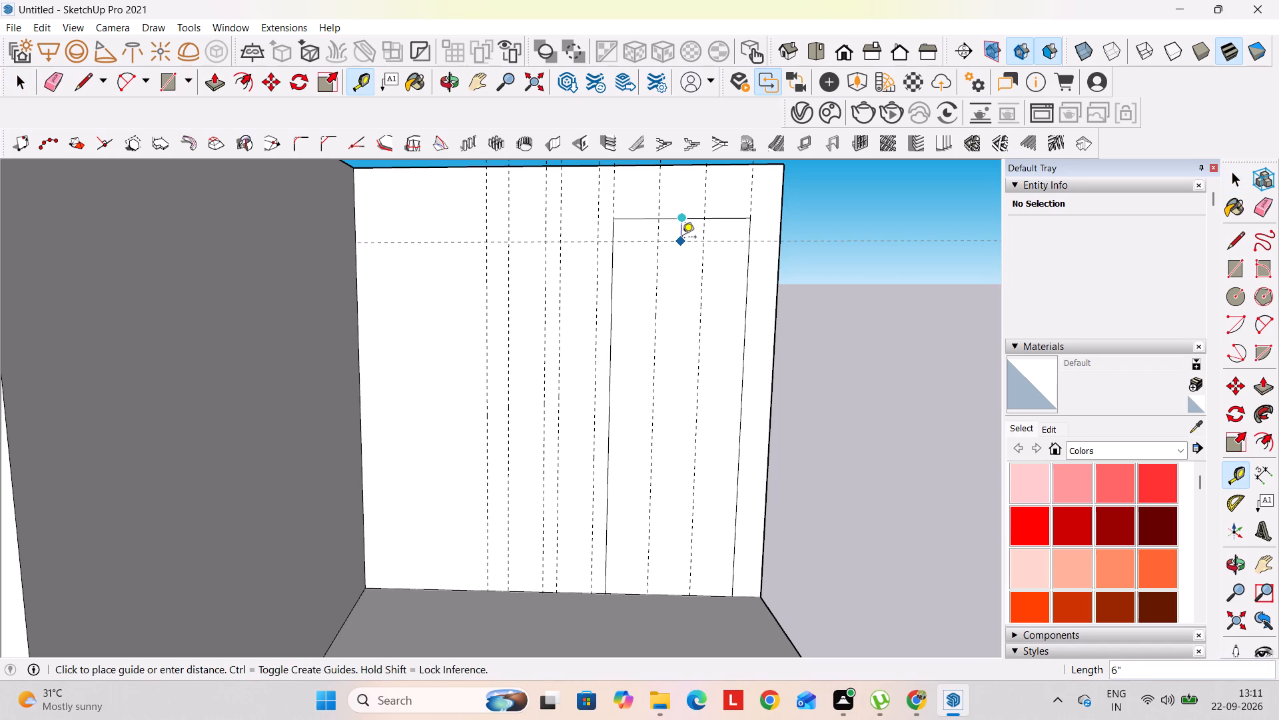
type("6\"")
key("Return")
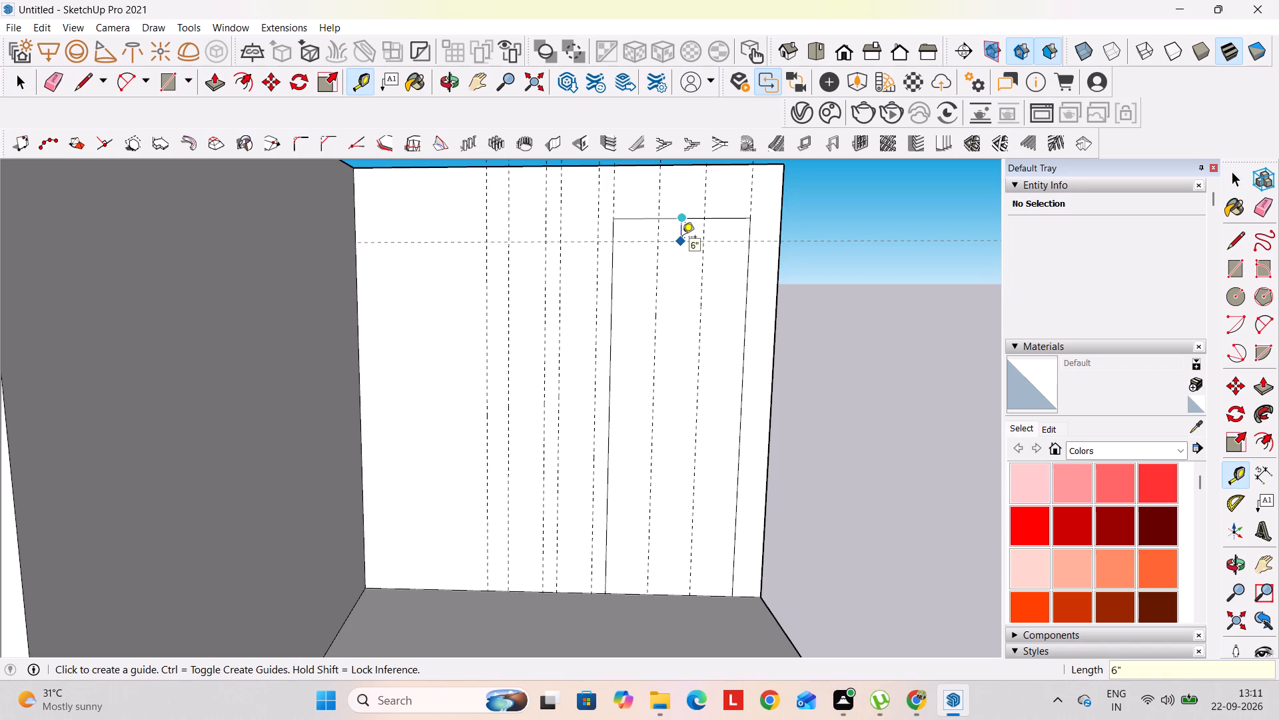
key("space")
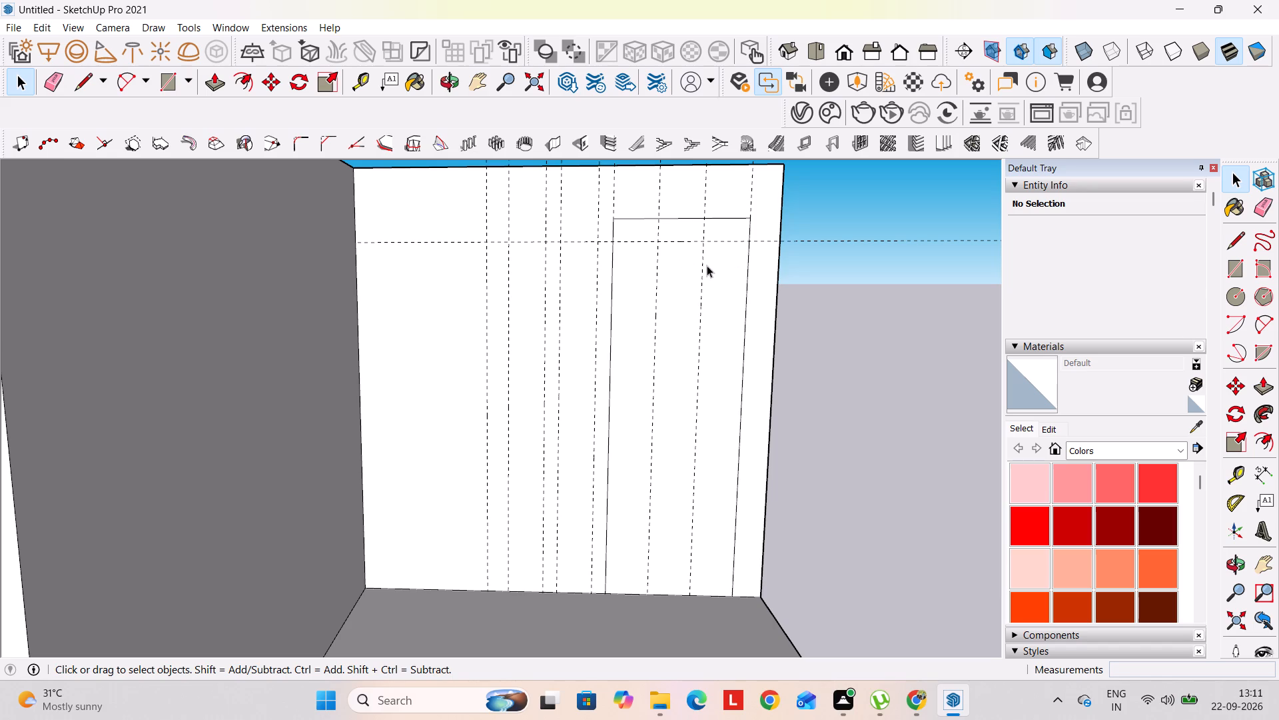
Replace the two vertical guides inside the door outline with guides 6" in from each side edge.
key("e")
left_click_drag(707, 265, 651, 308)
key("t")
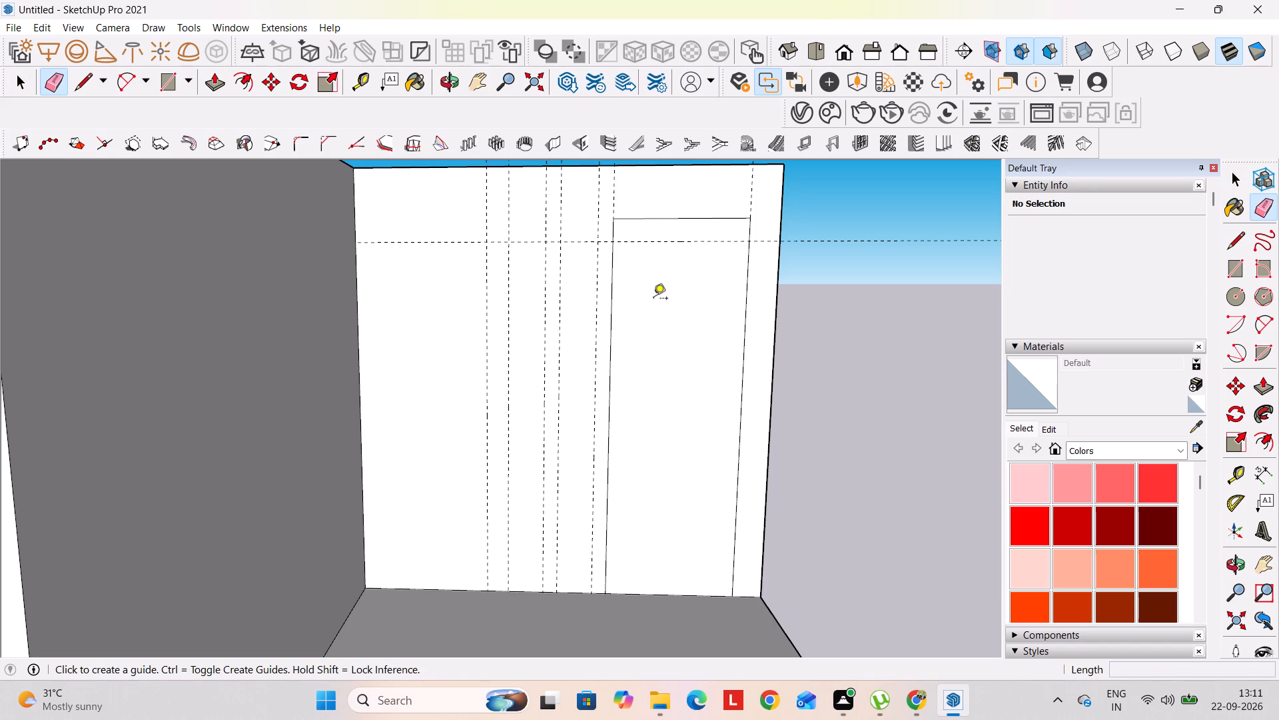
left_click(614, 310)
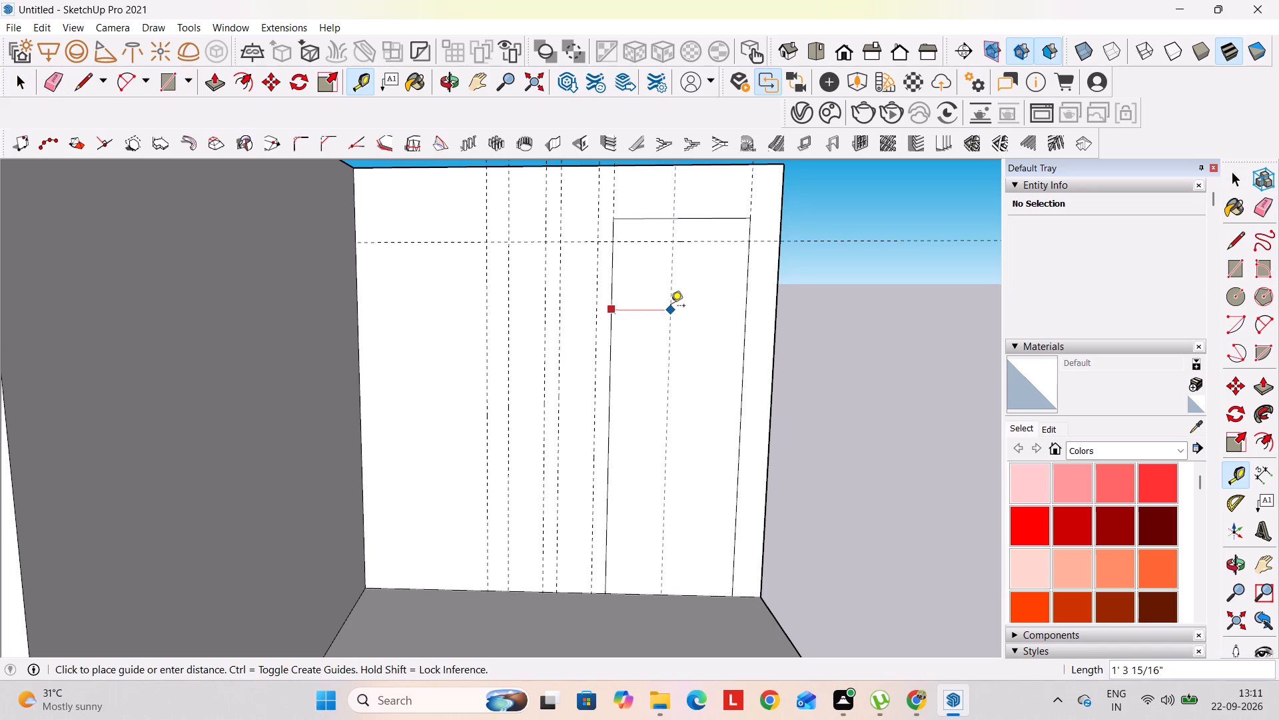
type("6\"")
key("Return")
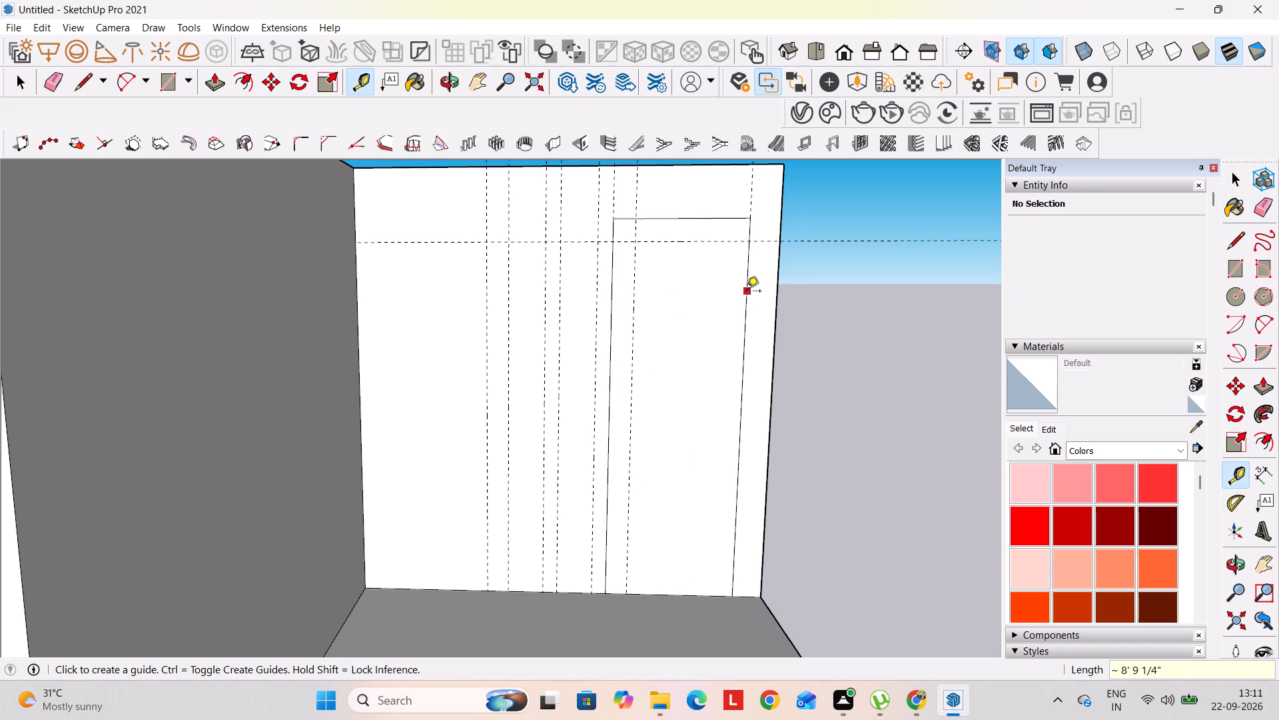
left_click(747, 292)
type("6\"")
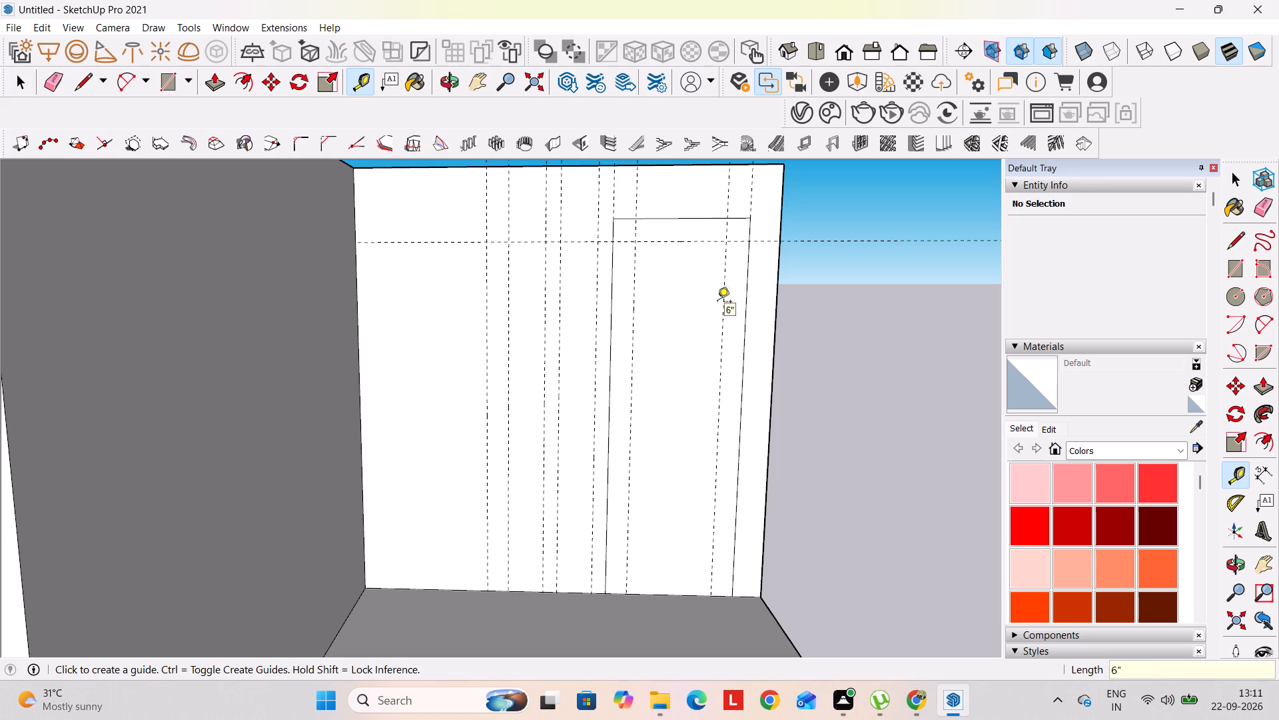
key("Return")
key("space")
Round both upper corners of the door outline with 6" radius arcs between the guide intersections, trimming the square corners.
key("a")
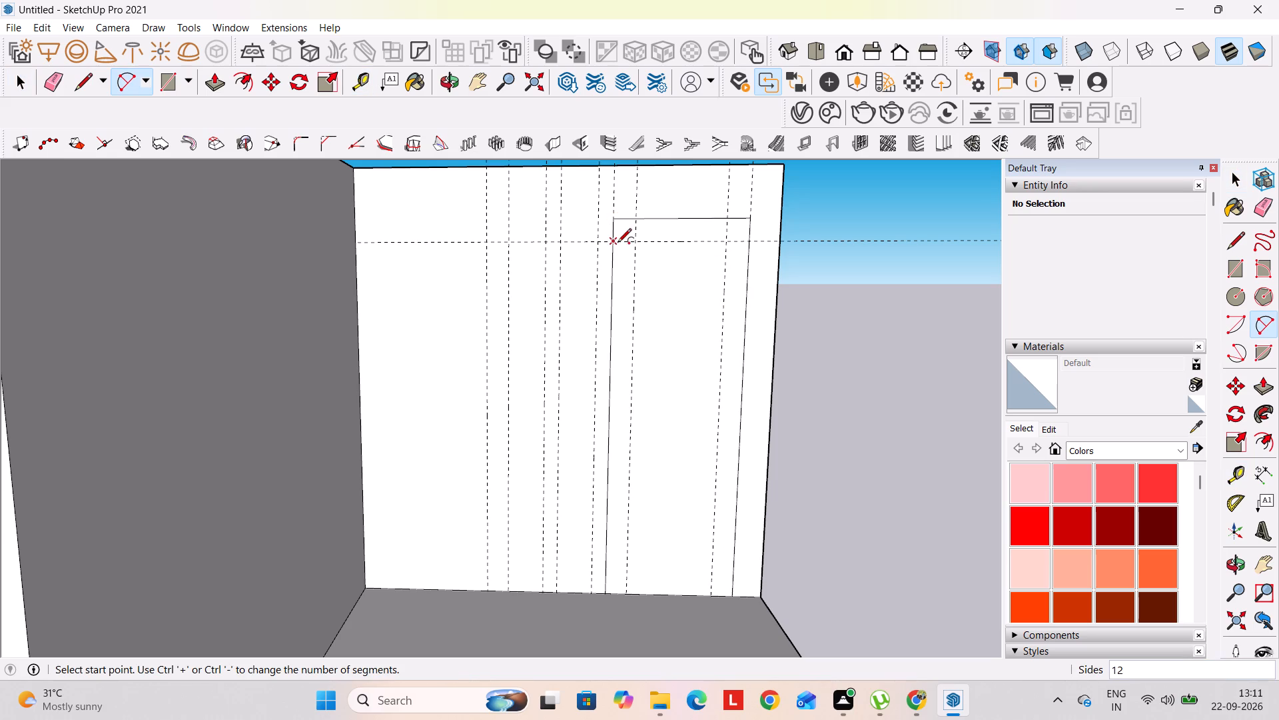
left_click(610, 244)
double_click(638, 217)
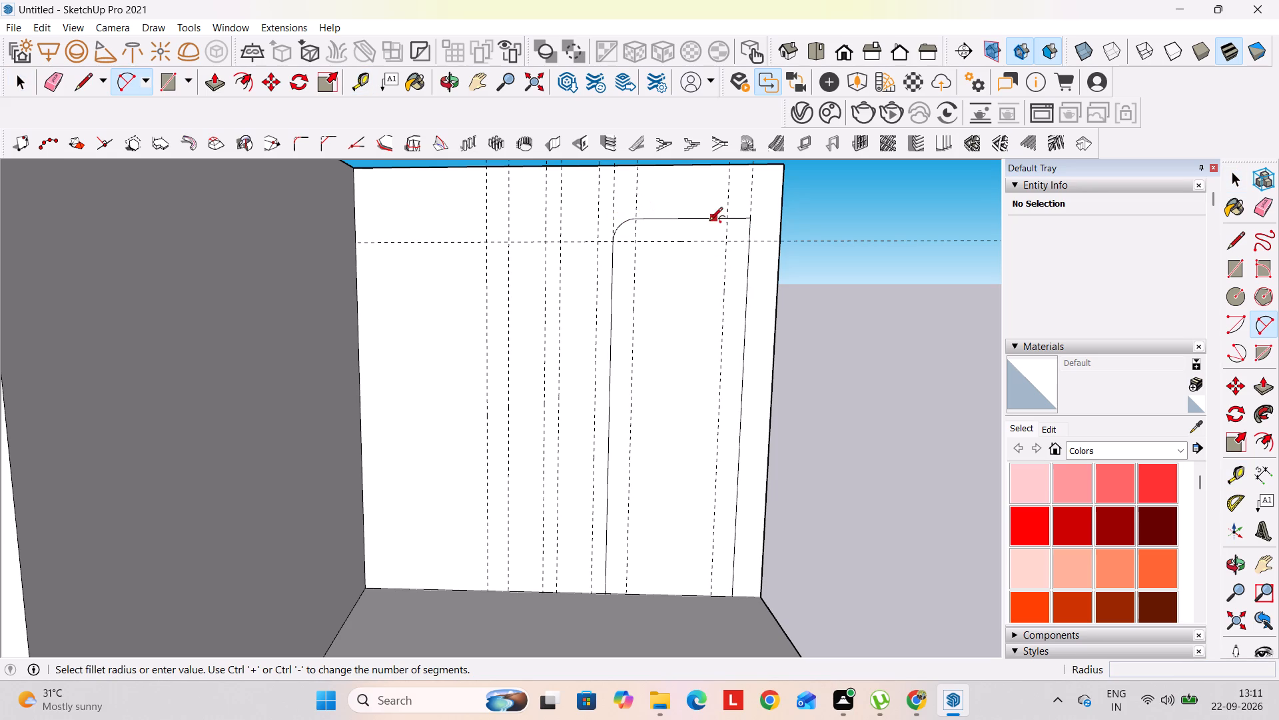
left_click(727, 221)
double_click(747, 240)
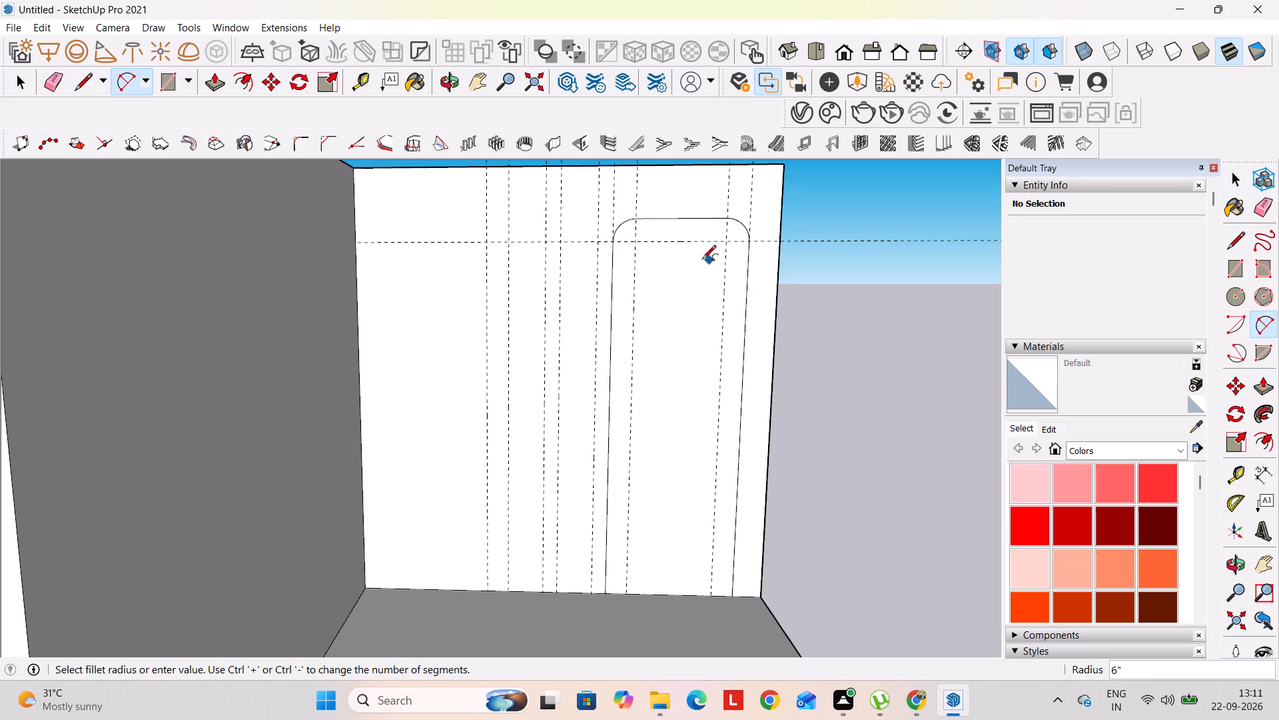
key("space")
Draw a horizontal line from the midpoint of the door's top edge to the far wall's inner corner.
scroll(570, 257, "up", 1)
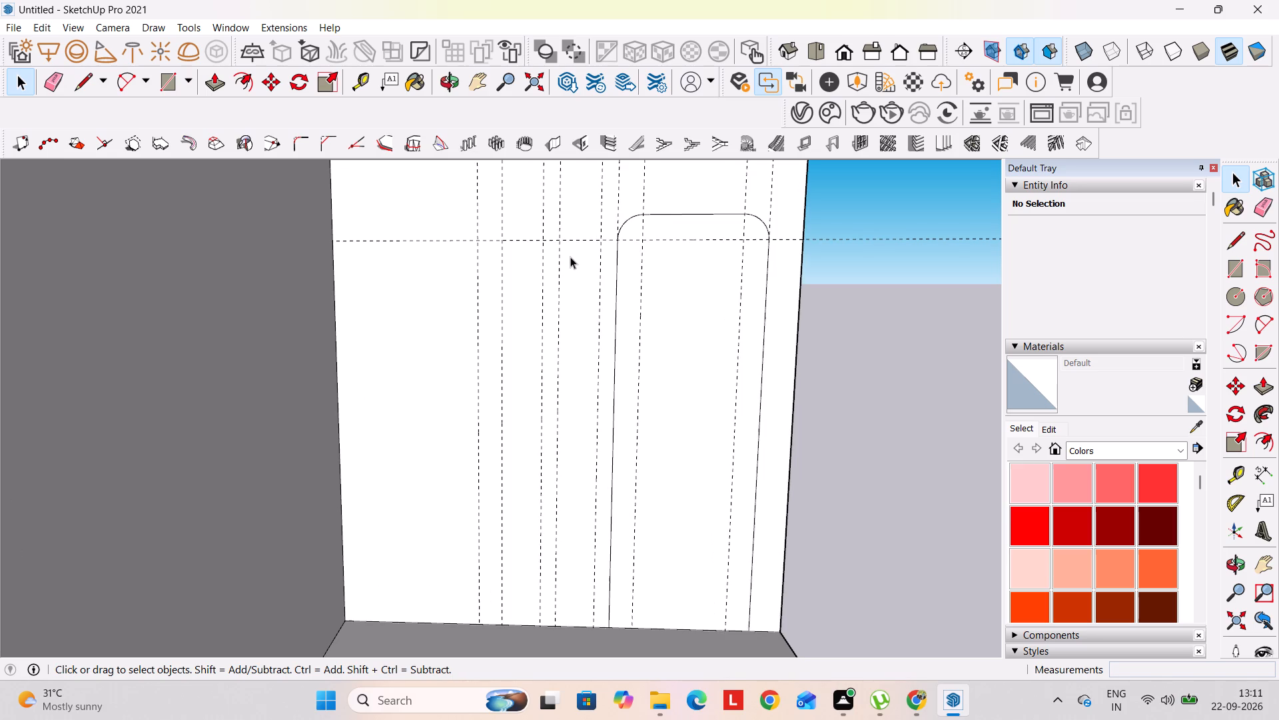
scroll(570, 257, "down", 1)
key("l")
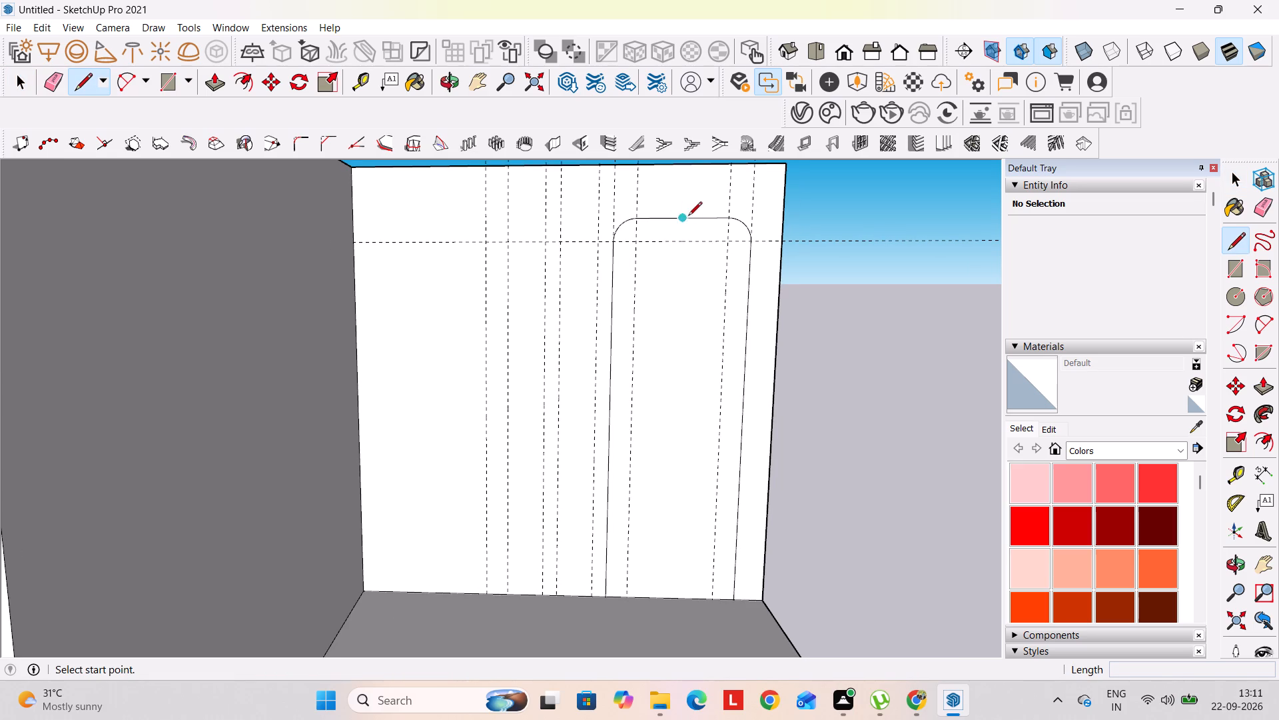
left_click(684, 219)
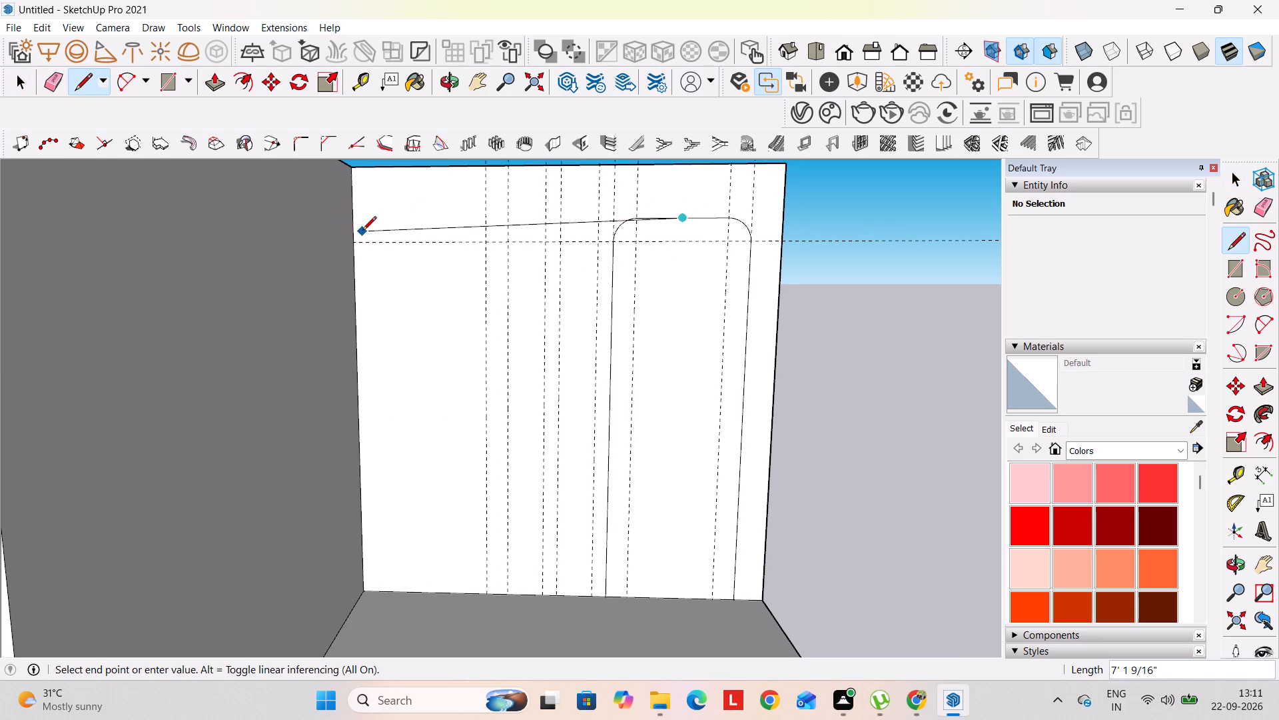
left_click(347, 224)
key("space")
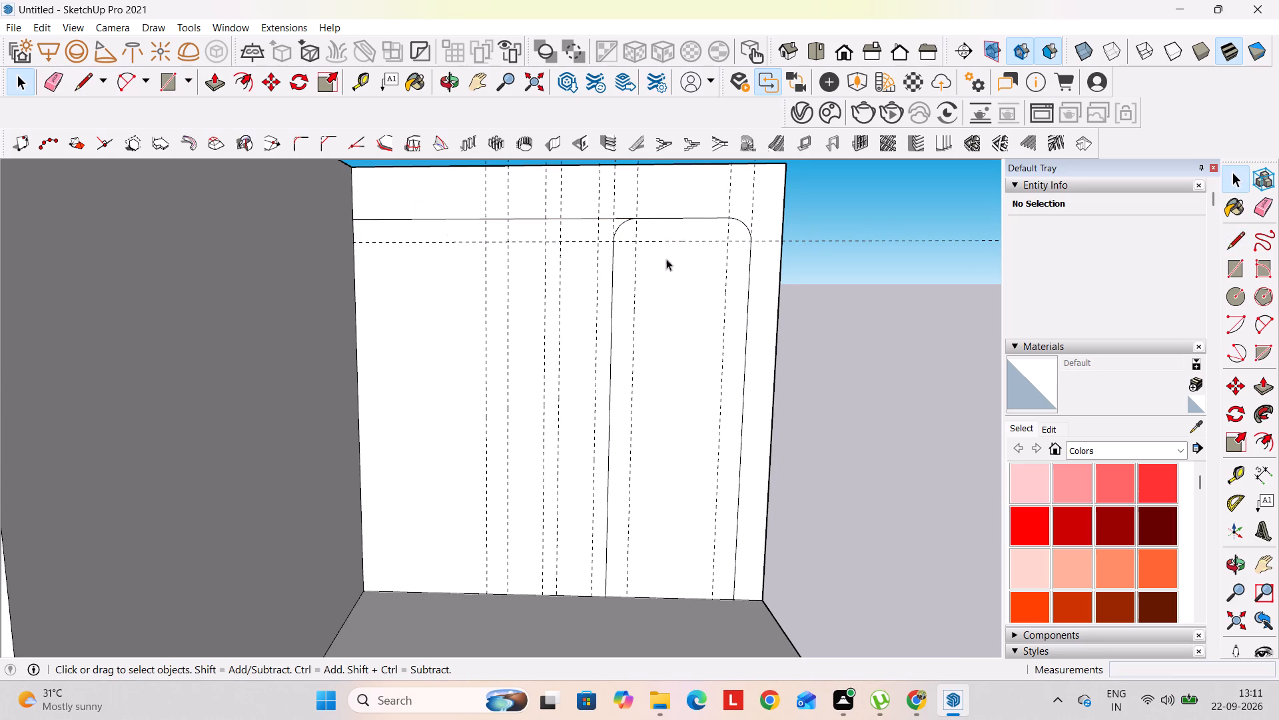
Draw two vertical lines along the two guides nearest the door, from the horizontal line down to the floor.
key("l")
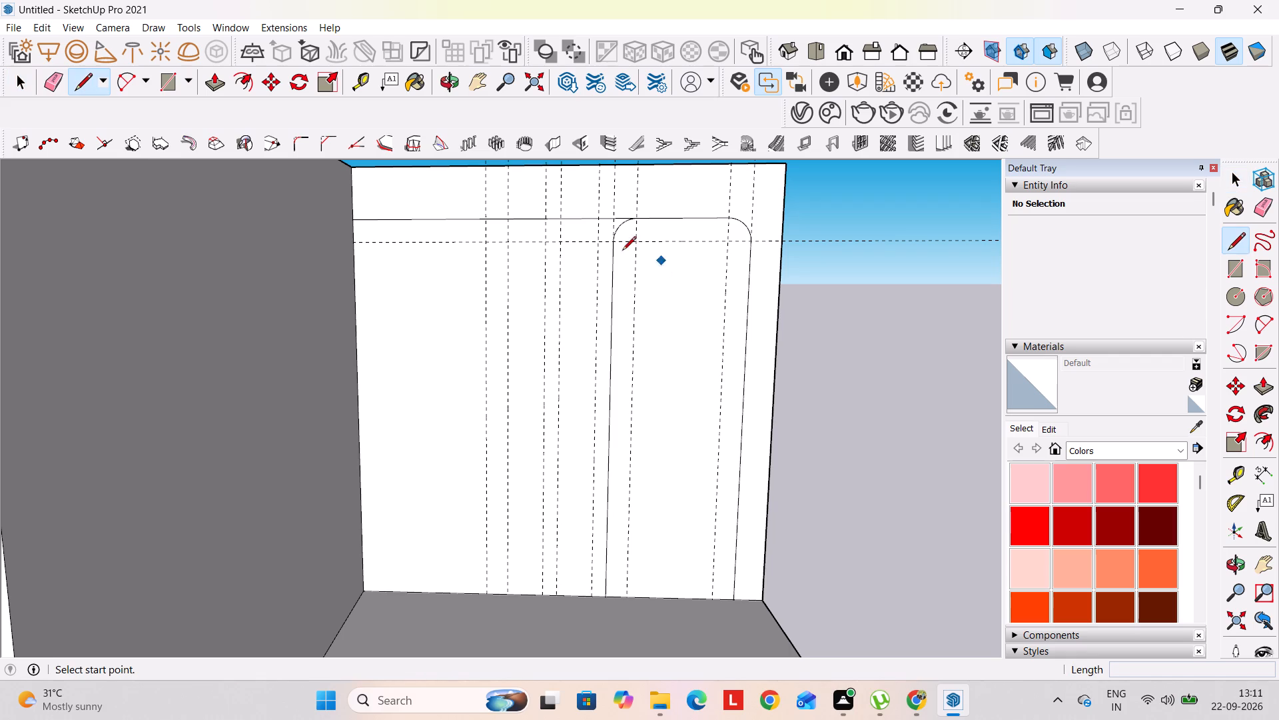
left_click(562, 223)
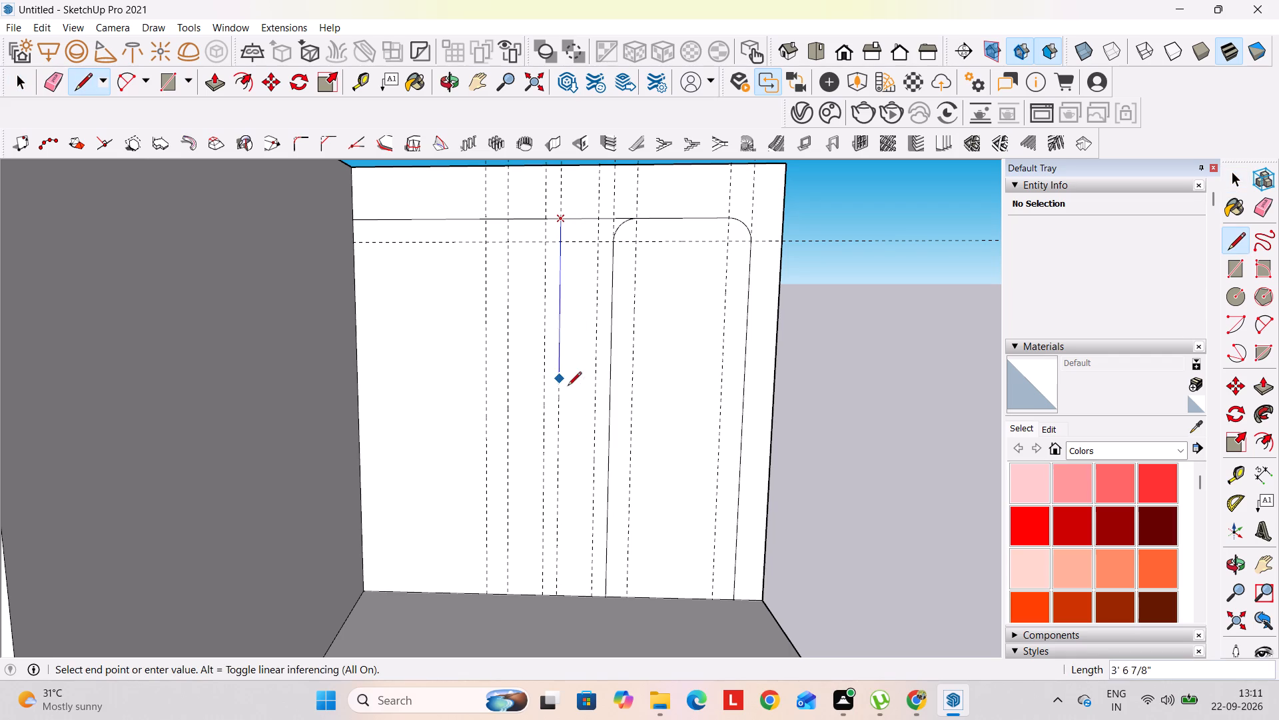
left_click(560, 599)
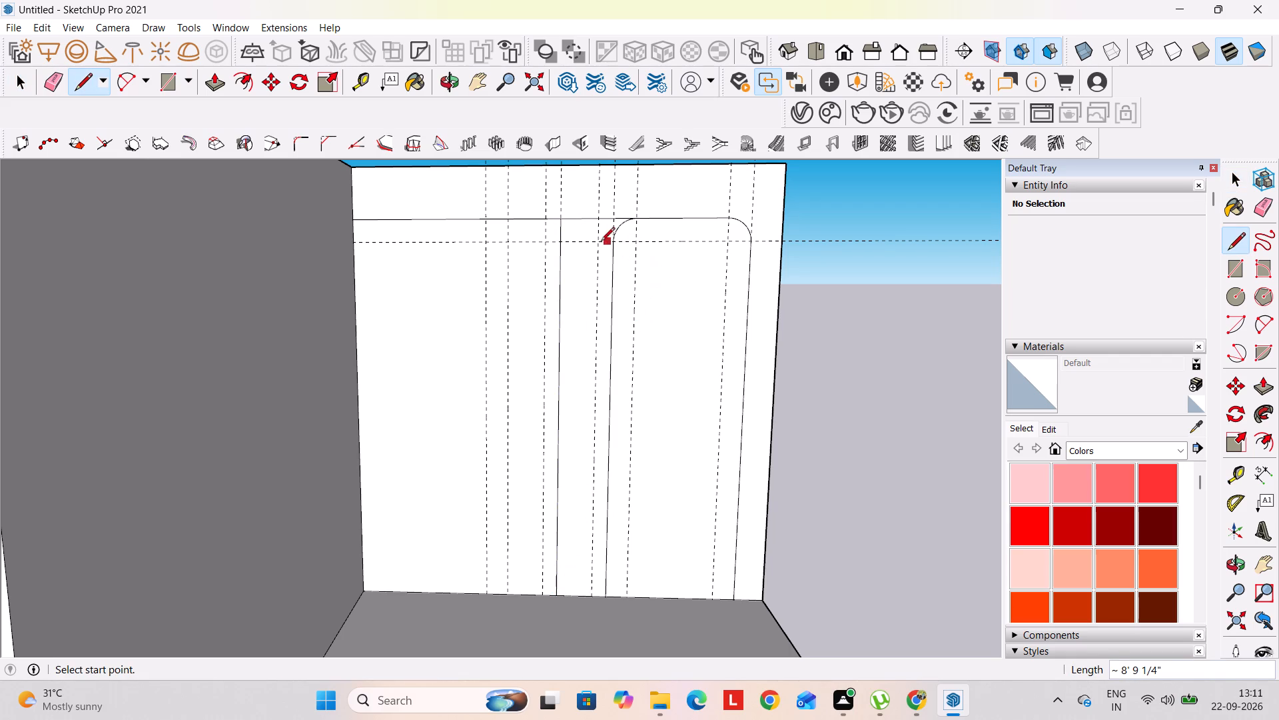
left_click(599, 219)
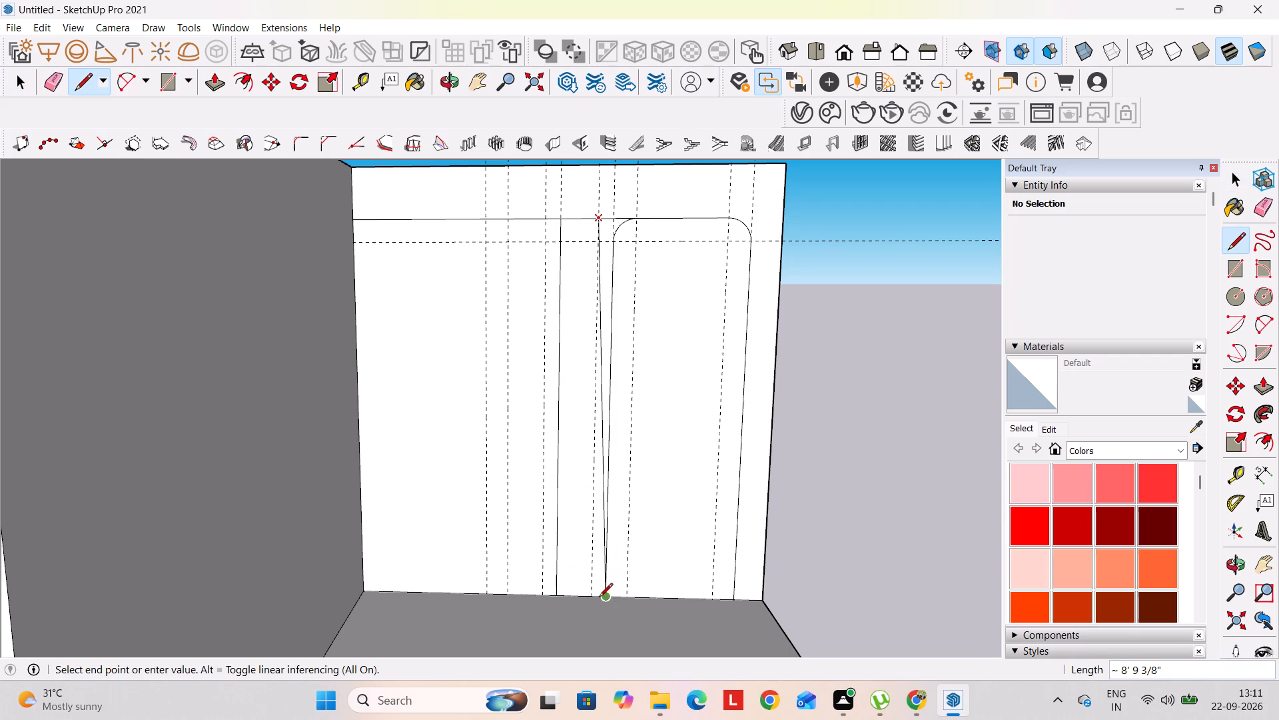
left_click(594, 601)
key("space")
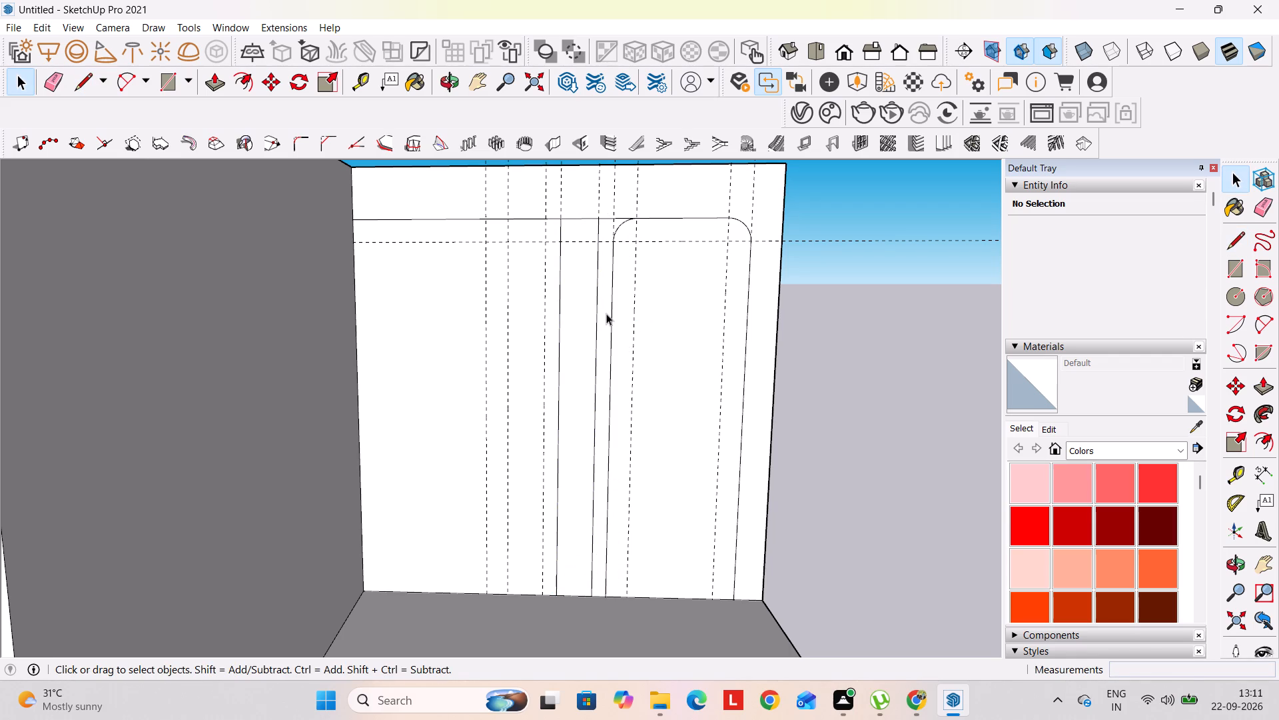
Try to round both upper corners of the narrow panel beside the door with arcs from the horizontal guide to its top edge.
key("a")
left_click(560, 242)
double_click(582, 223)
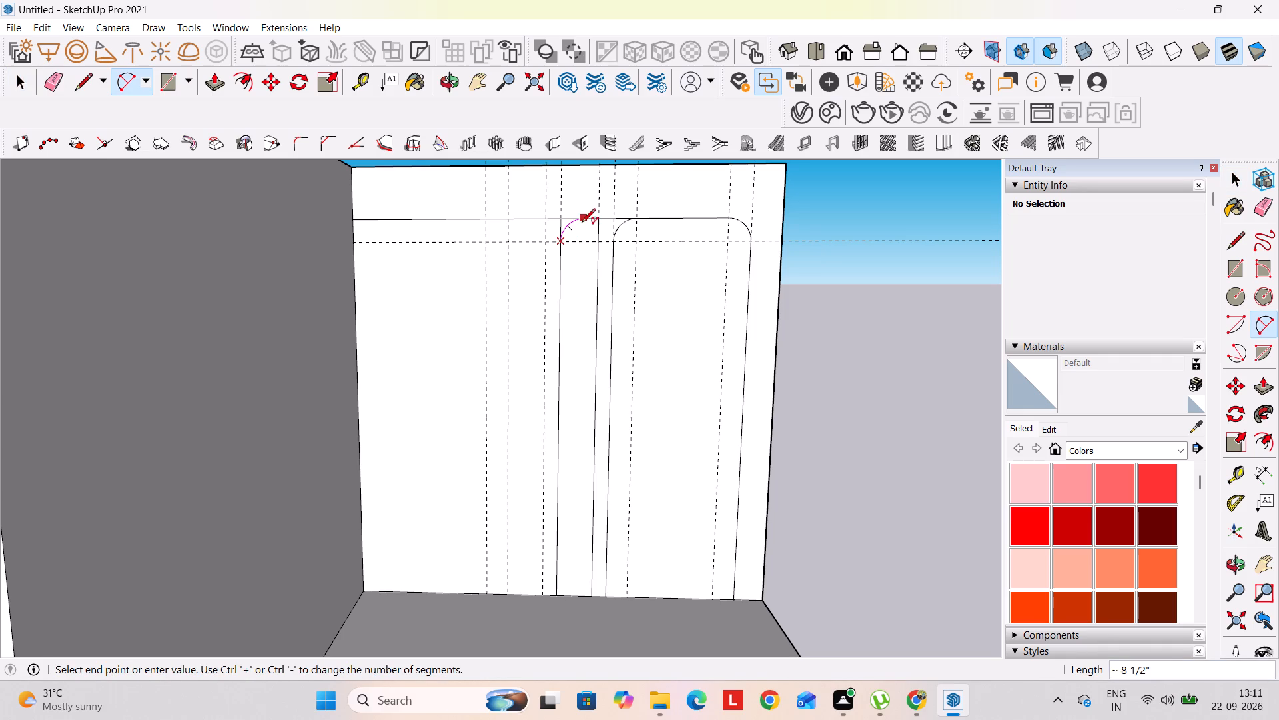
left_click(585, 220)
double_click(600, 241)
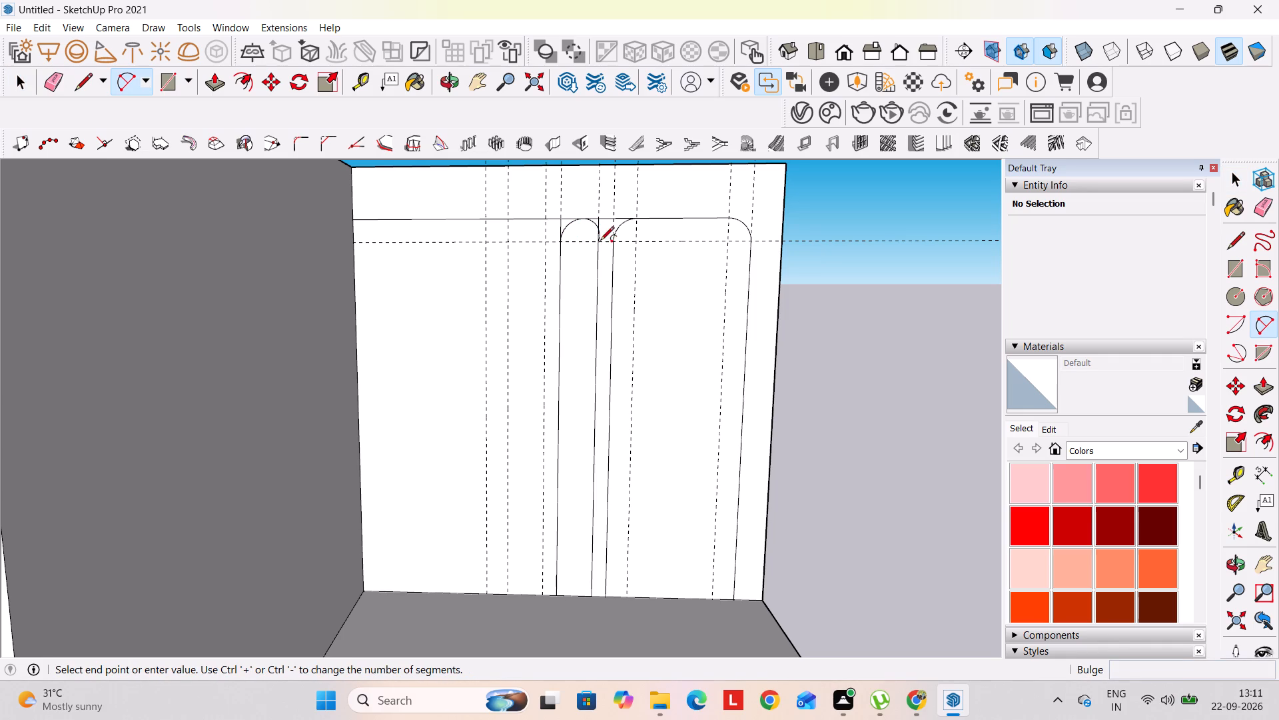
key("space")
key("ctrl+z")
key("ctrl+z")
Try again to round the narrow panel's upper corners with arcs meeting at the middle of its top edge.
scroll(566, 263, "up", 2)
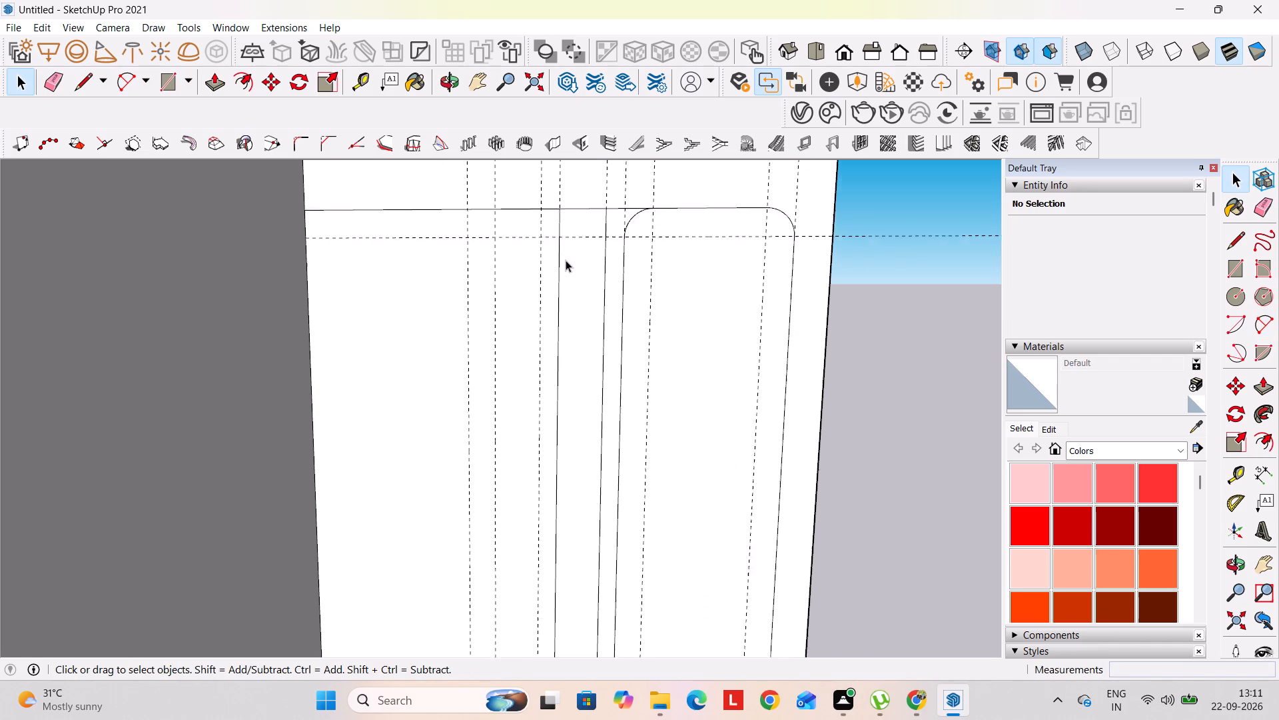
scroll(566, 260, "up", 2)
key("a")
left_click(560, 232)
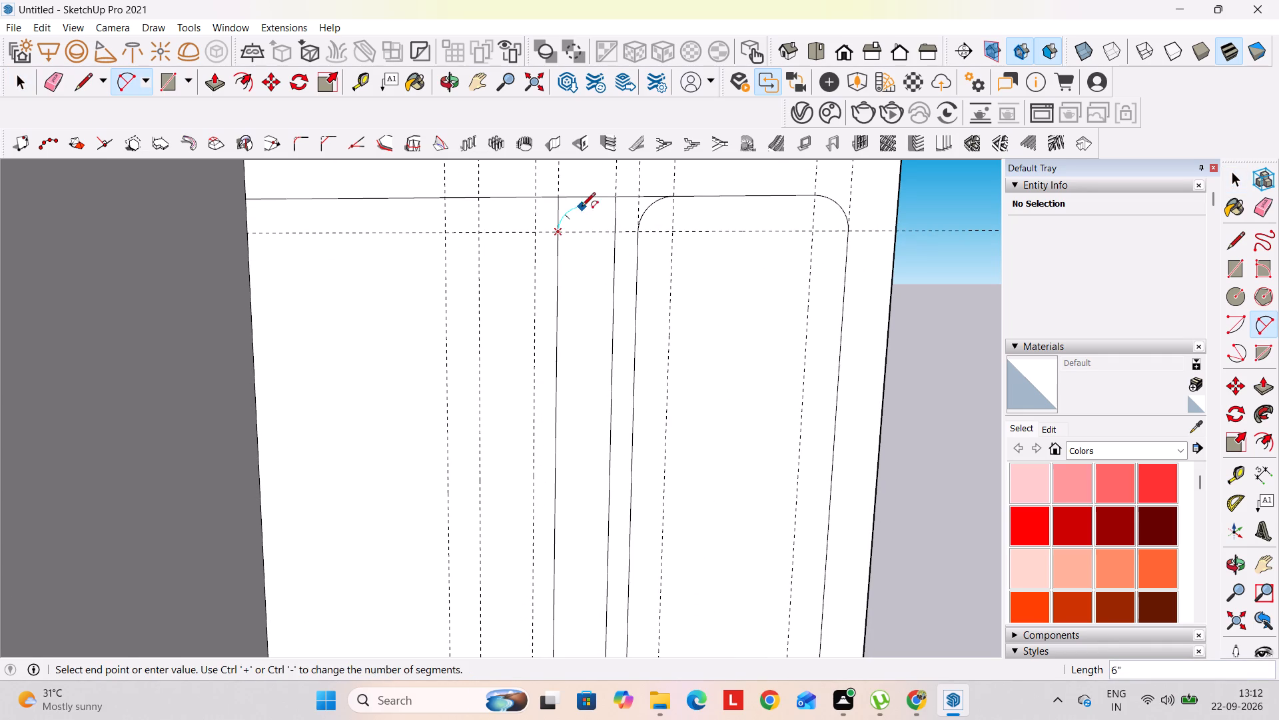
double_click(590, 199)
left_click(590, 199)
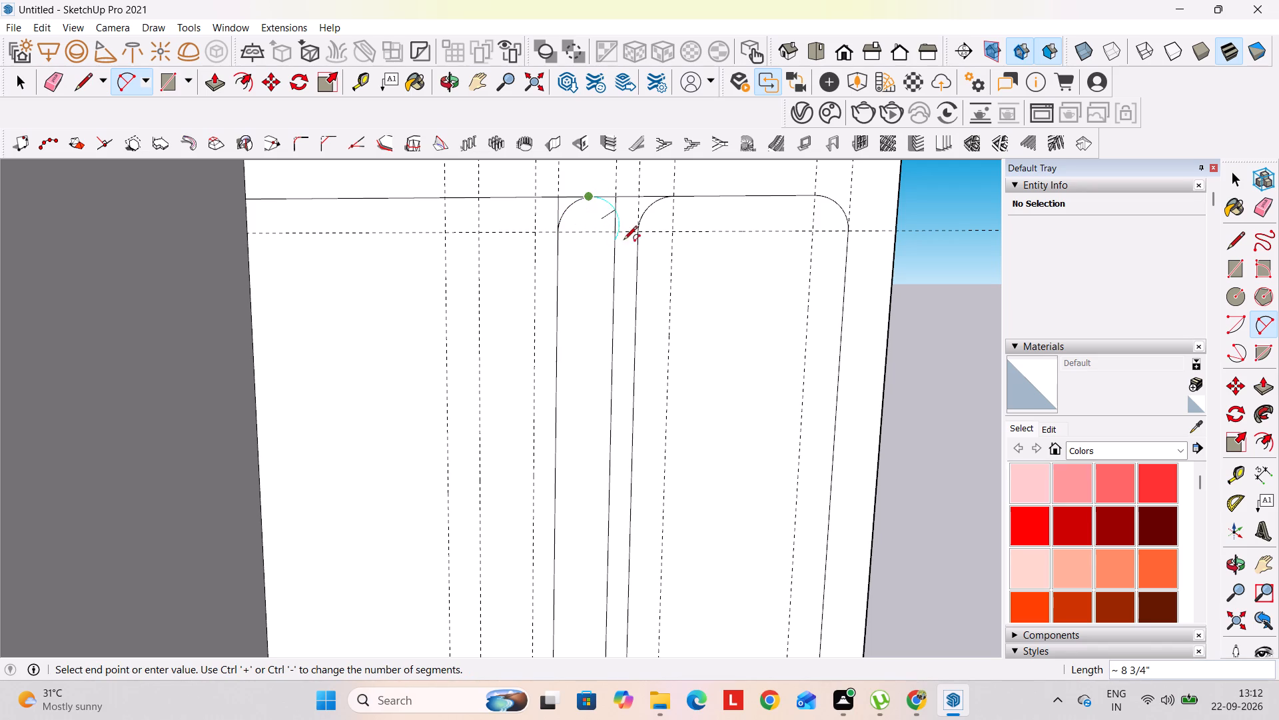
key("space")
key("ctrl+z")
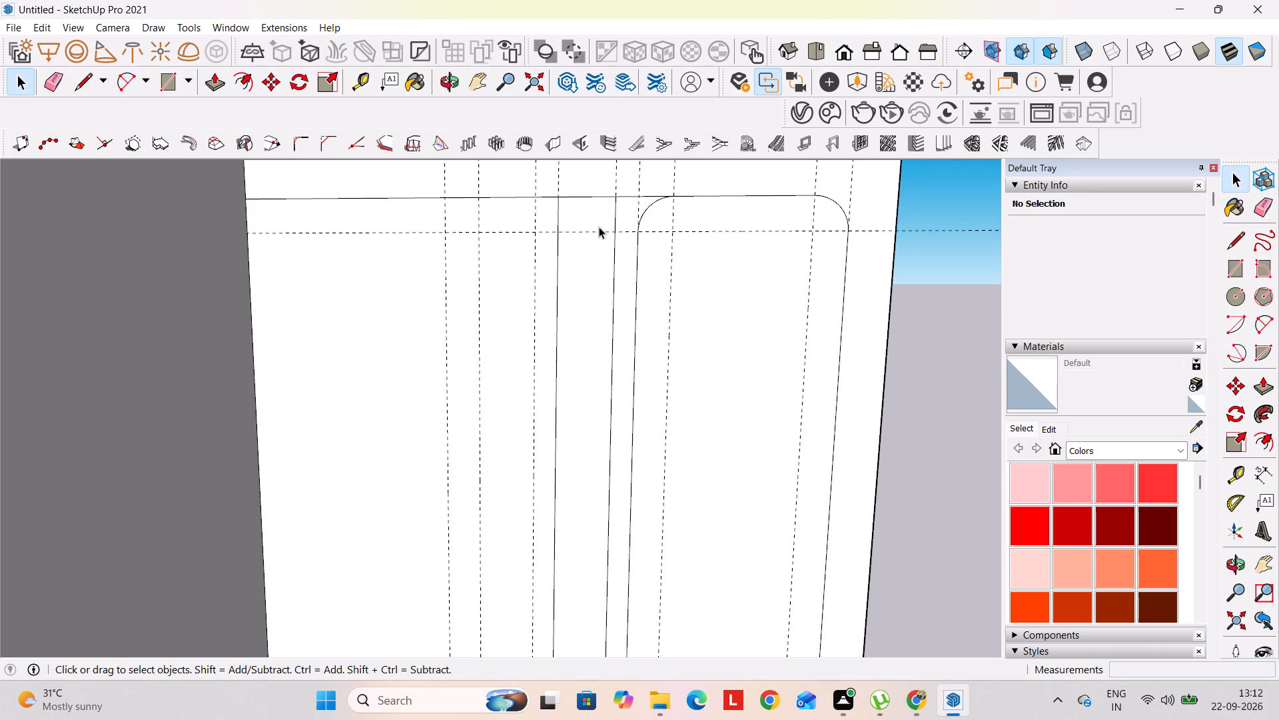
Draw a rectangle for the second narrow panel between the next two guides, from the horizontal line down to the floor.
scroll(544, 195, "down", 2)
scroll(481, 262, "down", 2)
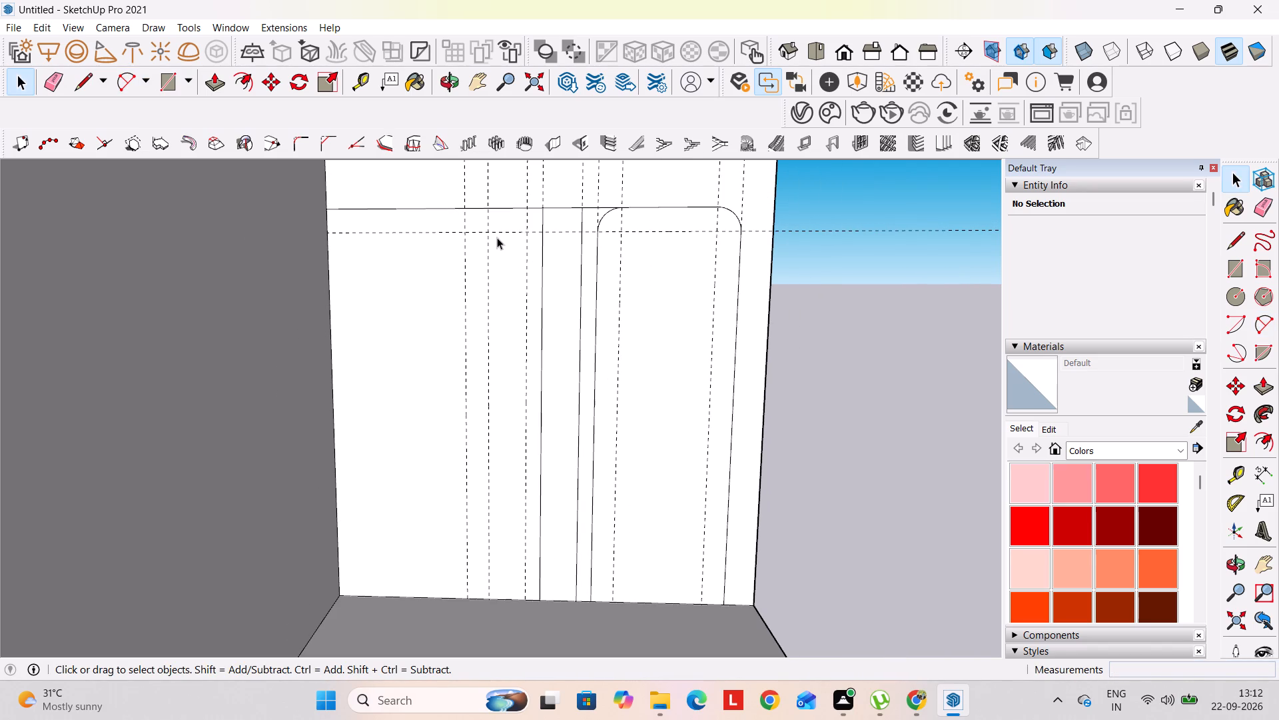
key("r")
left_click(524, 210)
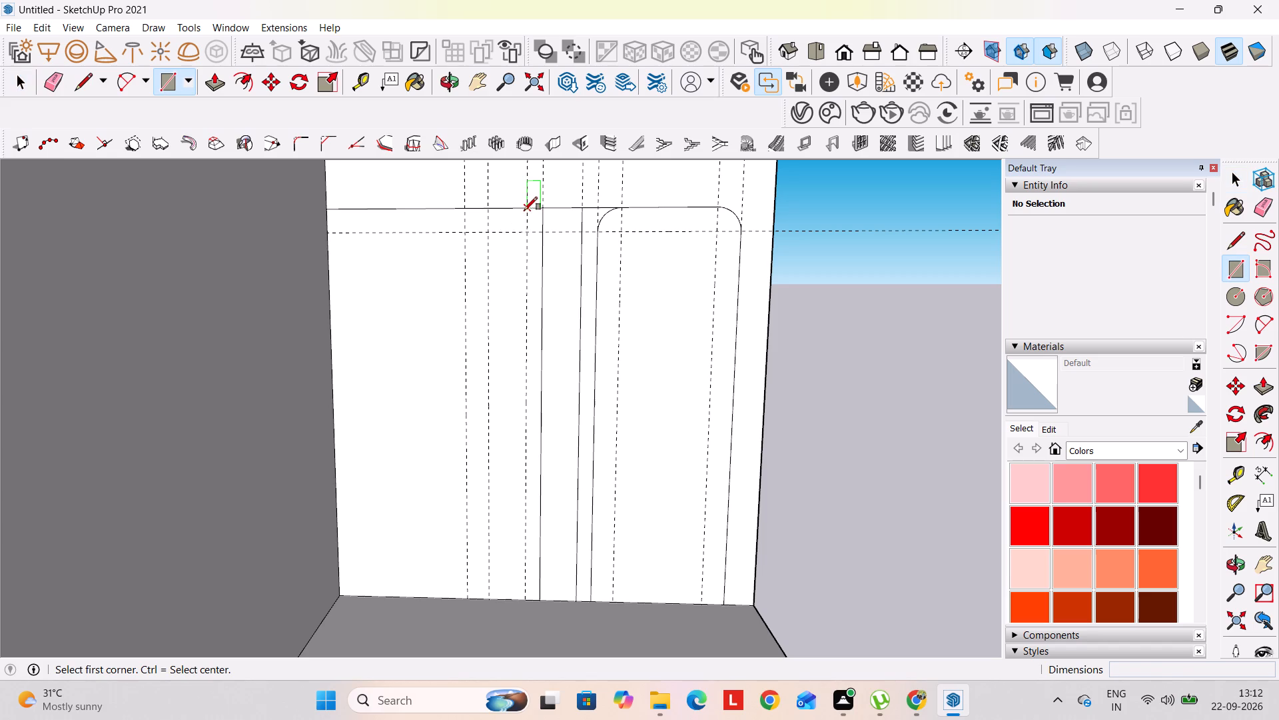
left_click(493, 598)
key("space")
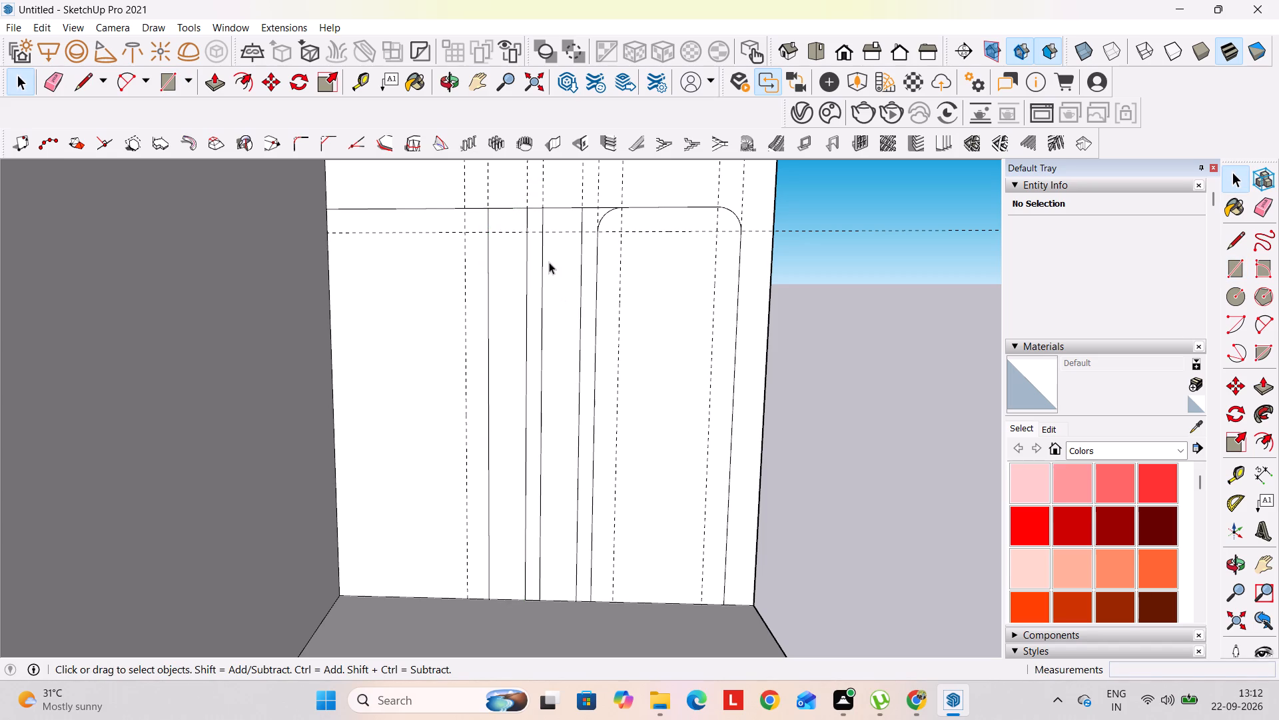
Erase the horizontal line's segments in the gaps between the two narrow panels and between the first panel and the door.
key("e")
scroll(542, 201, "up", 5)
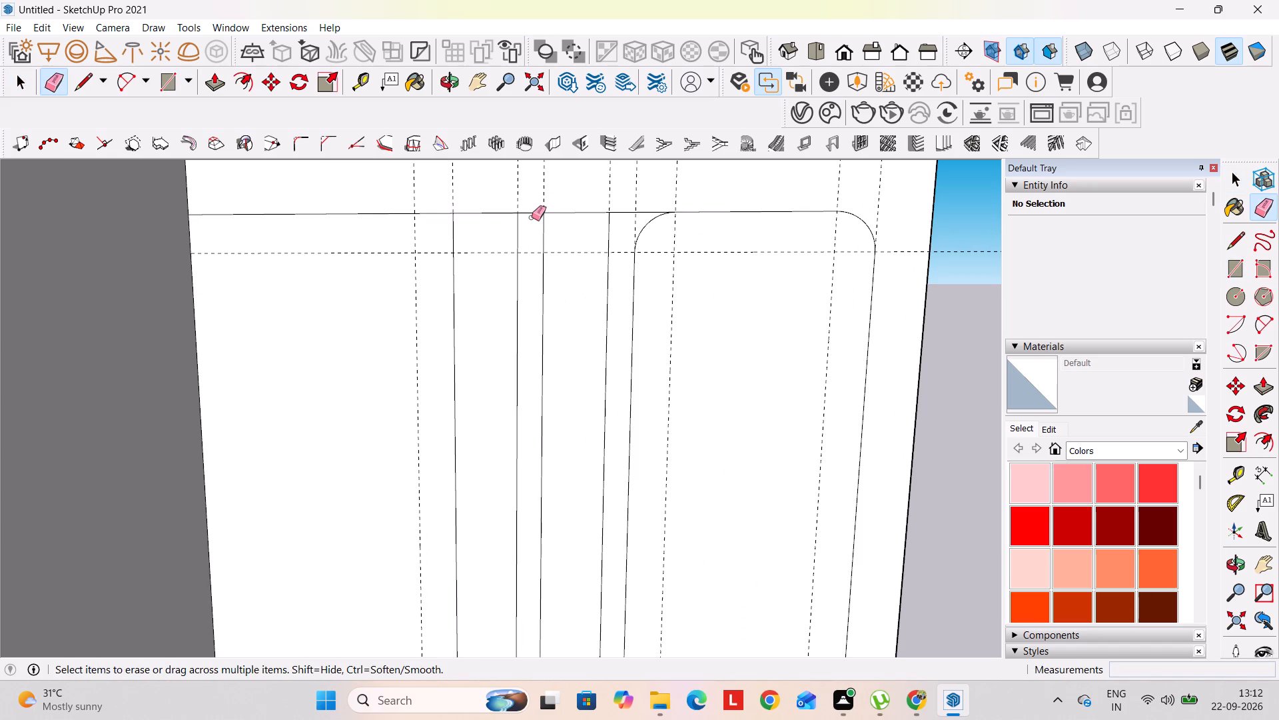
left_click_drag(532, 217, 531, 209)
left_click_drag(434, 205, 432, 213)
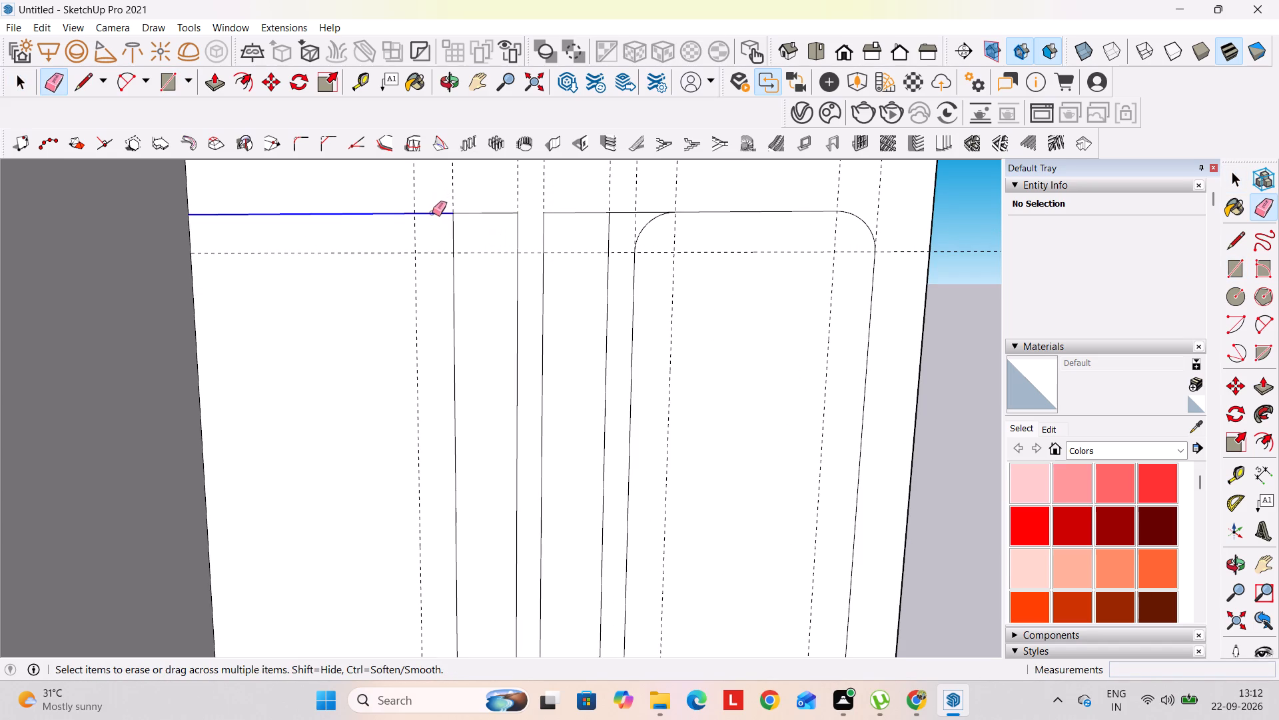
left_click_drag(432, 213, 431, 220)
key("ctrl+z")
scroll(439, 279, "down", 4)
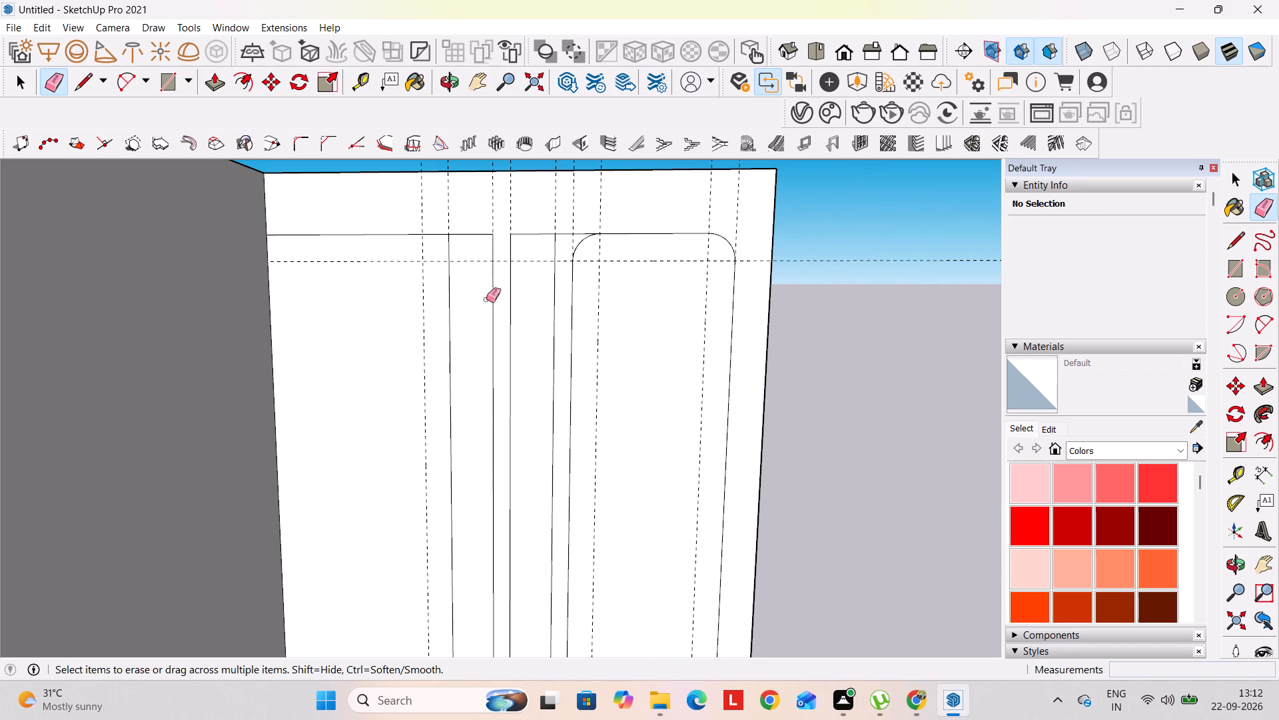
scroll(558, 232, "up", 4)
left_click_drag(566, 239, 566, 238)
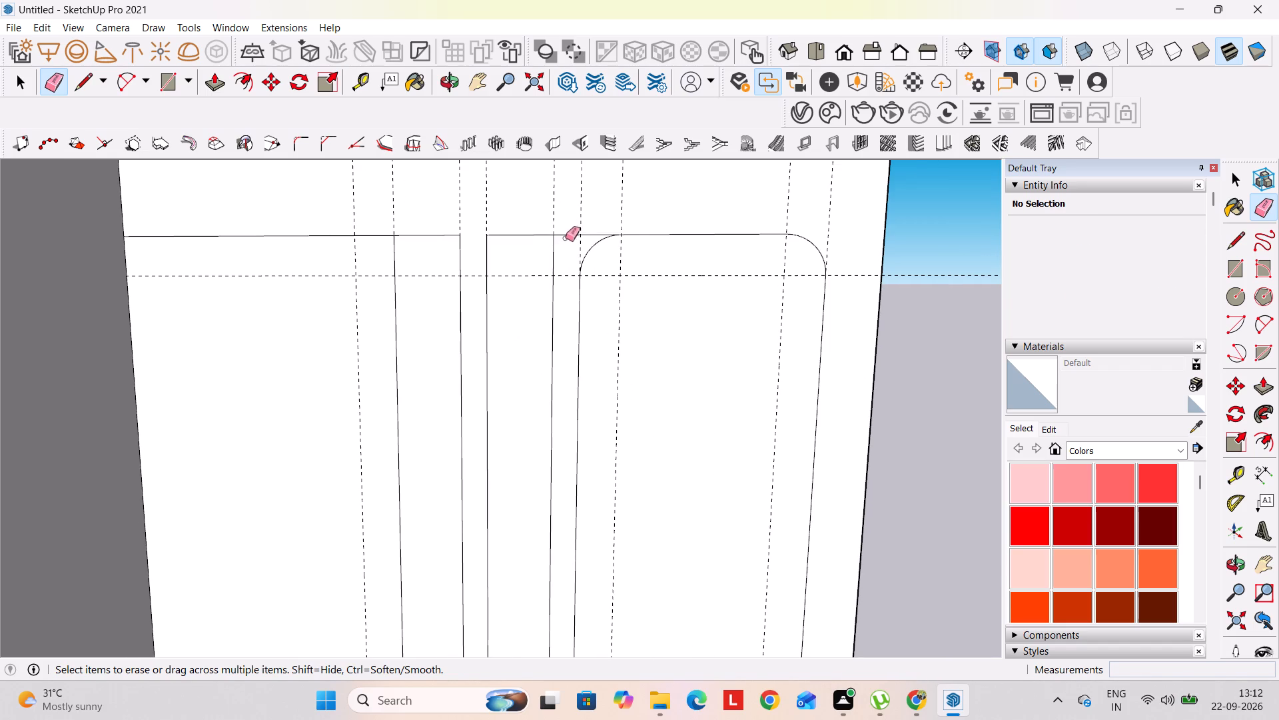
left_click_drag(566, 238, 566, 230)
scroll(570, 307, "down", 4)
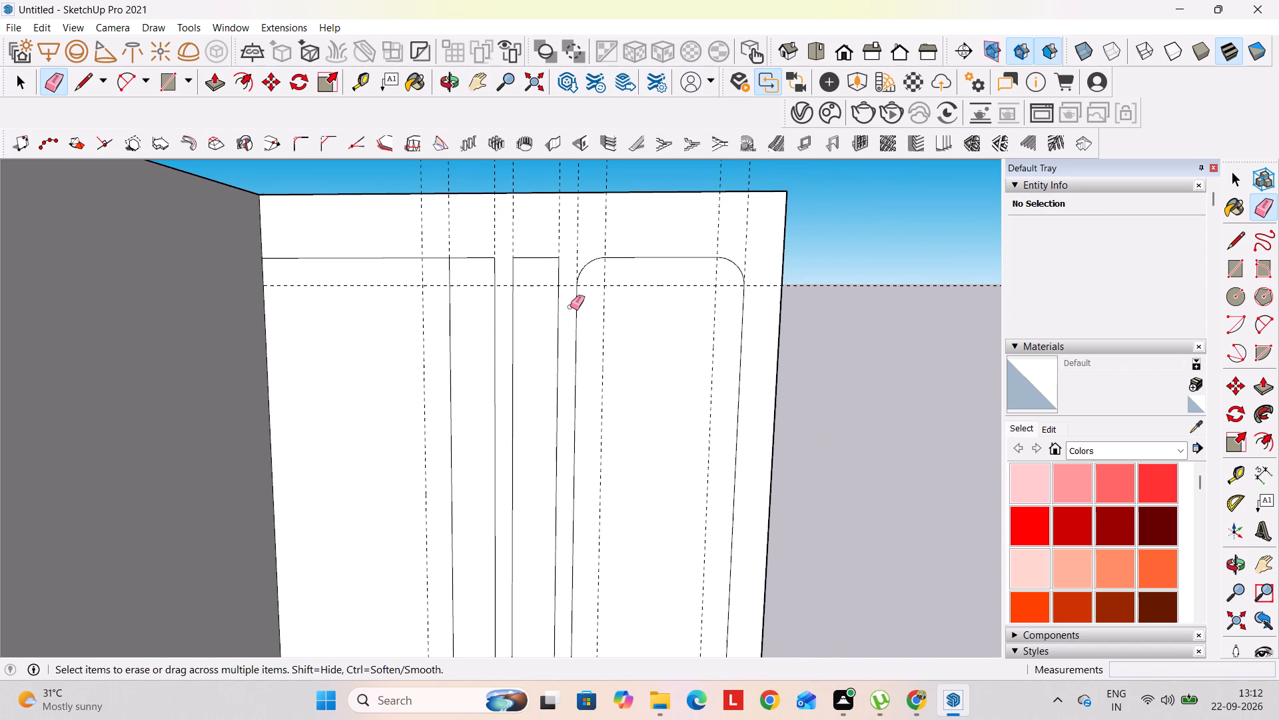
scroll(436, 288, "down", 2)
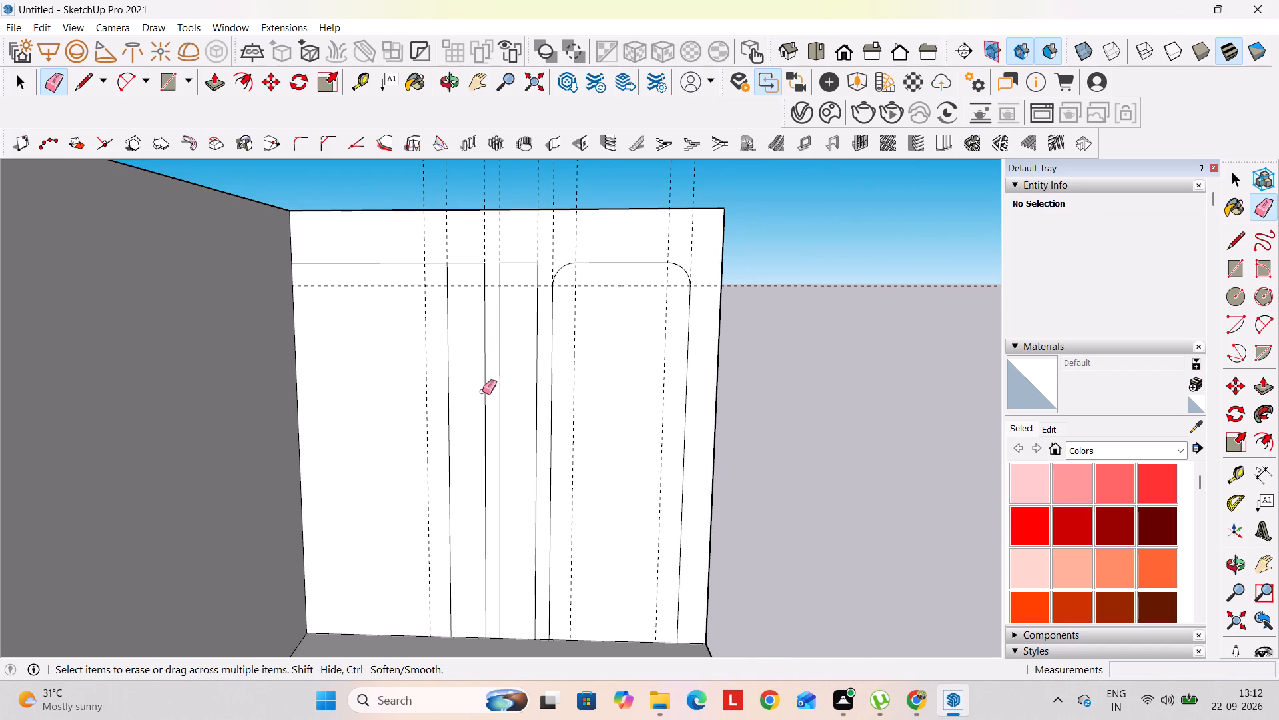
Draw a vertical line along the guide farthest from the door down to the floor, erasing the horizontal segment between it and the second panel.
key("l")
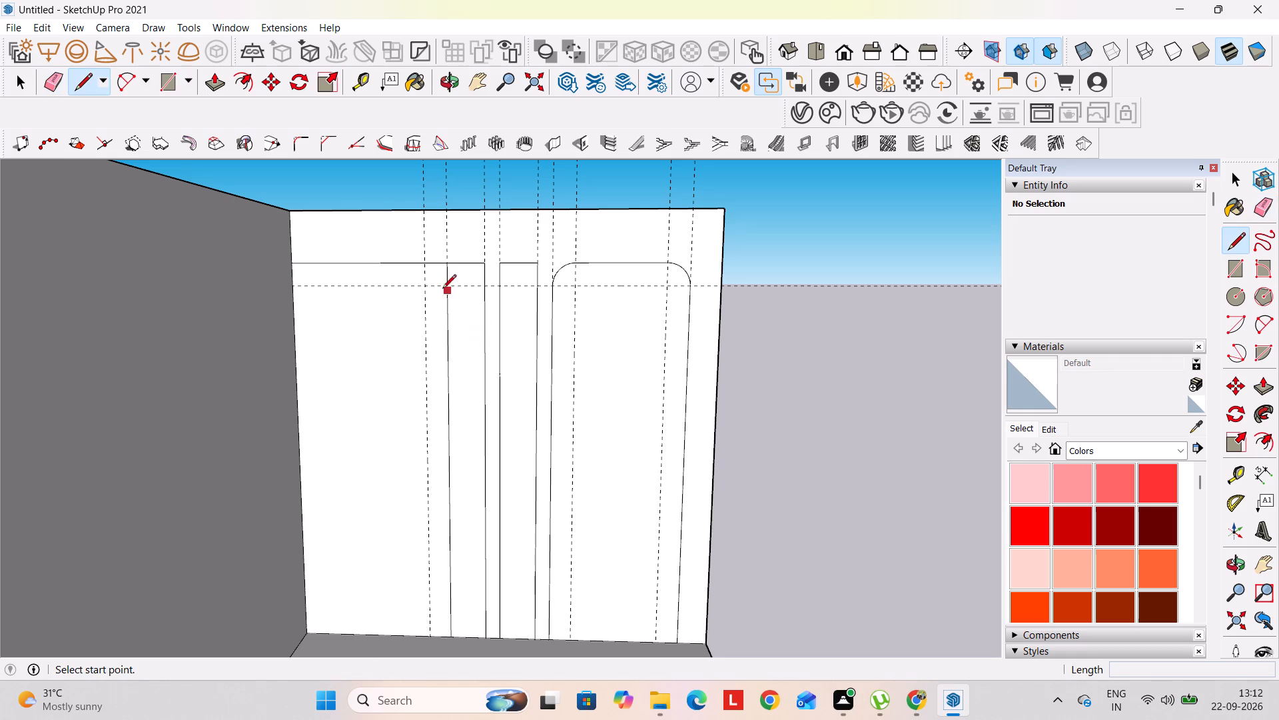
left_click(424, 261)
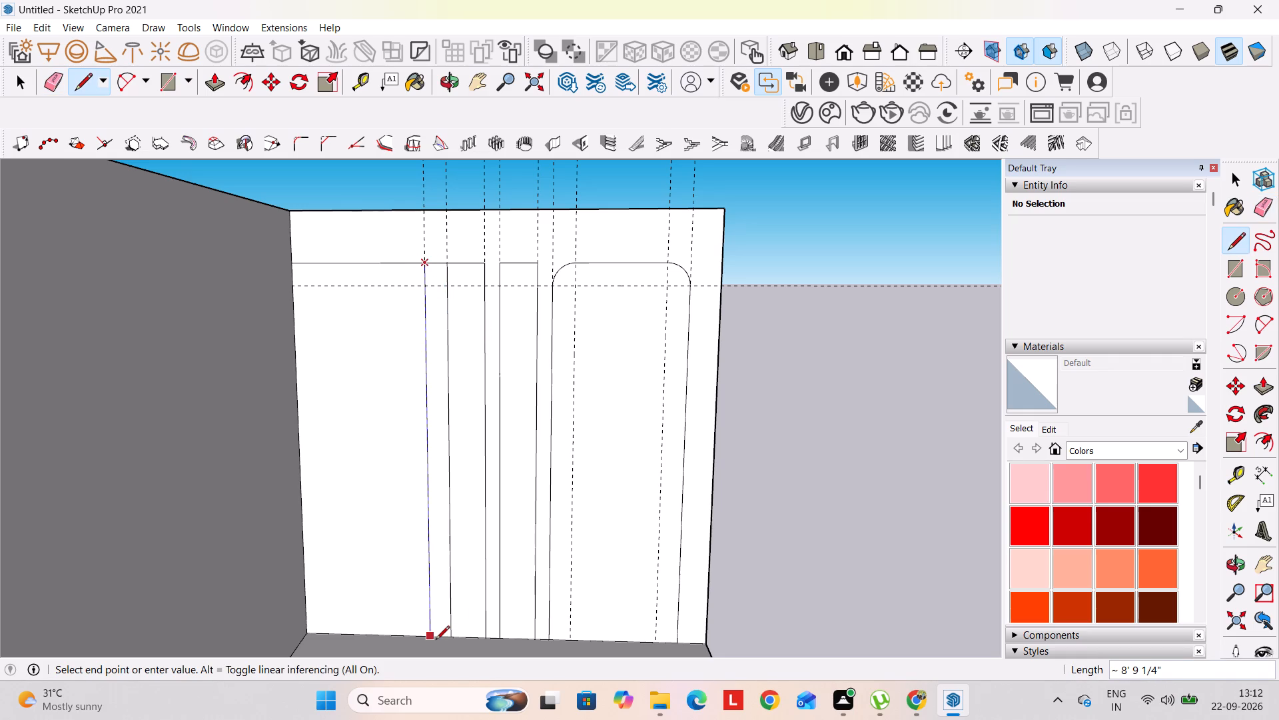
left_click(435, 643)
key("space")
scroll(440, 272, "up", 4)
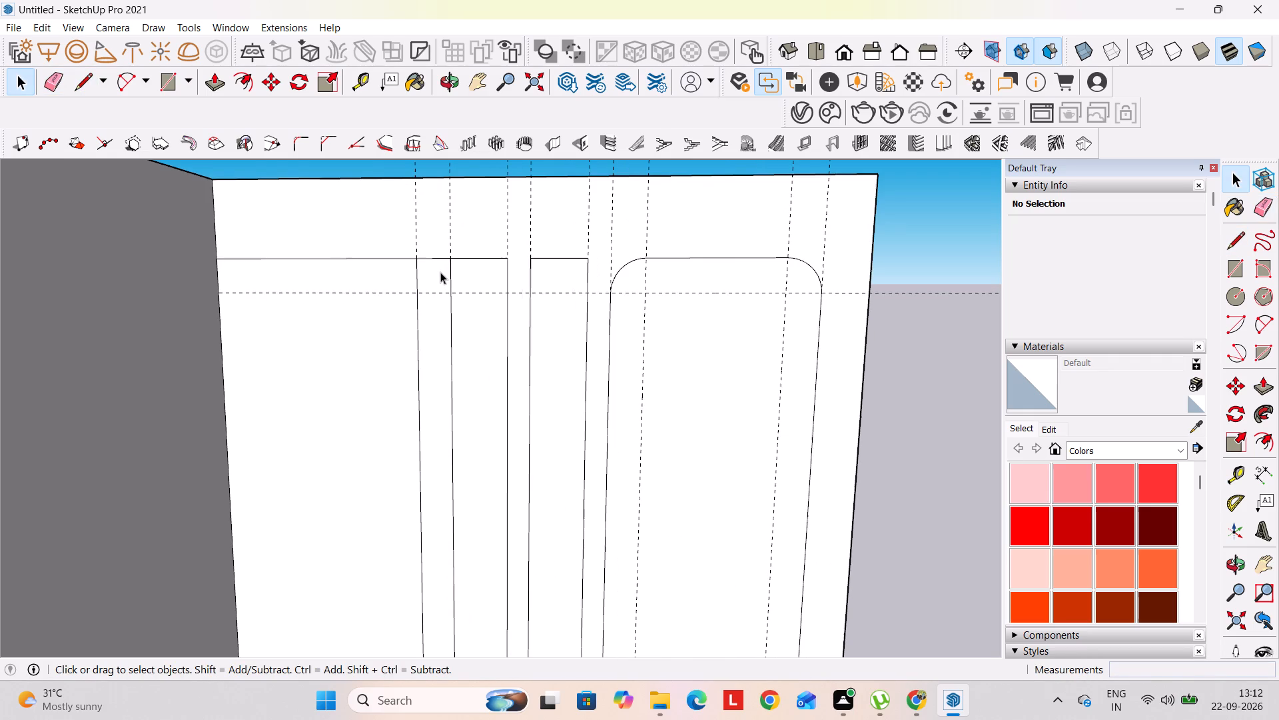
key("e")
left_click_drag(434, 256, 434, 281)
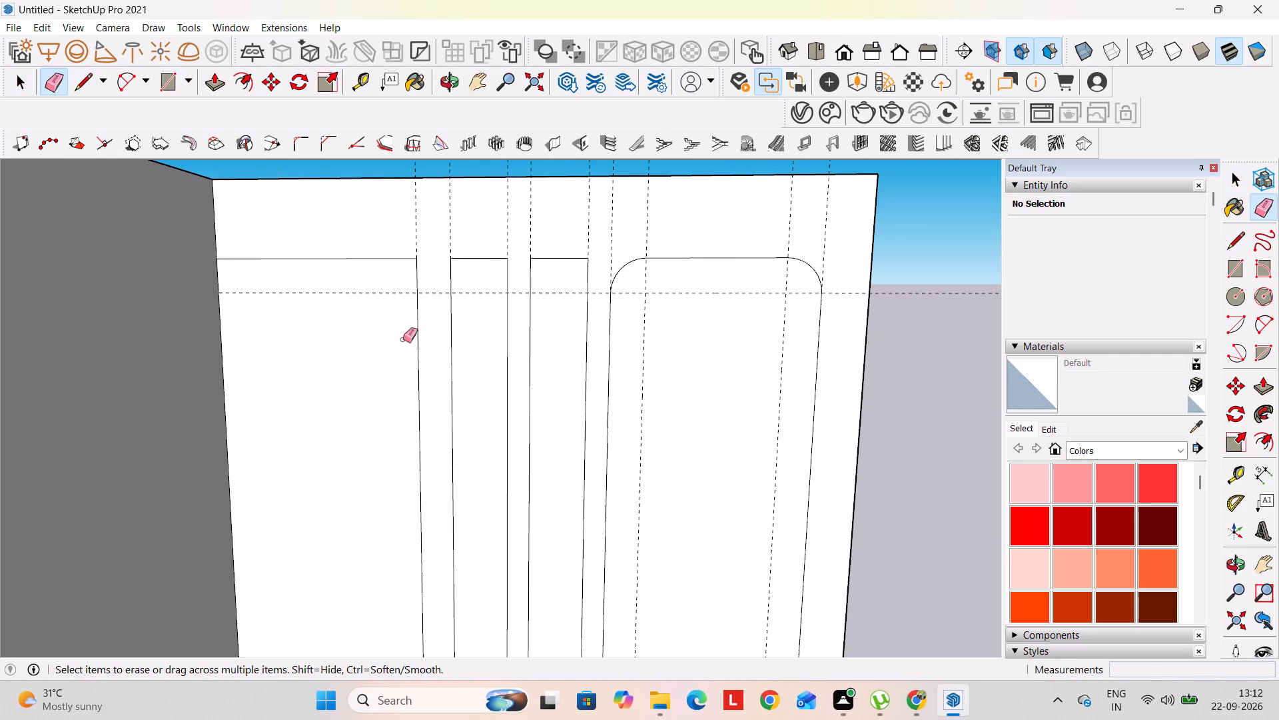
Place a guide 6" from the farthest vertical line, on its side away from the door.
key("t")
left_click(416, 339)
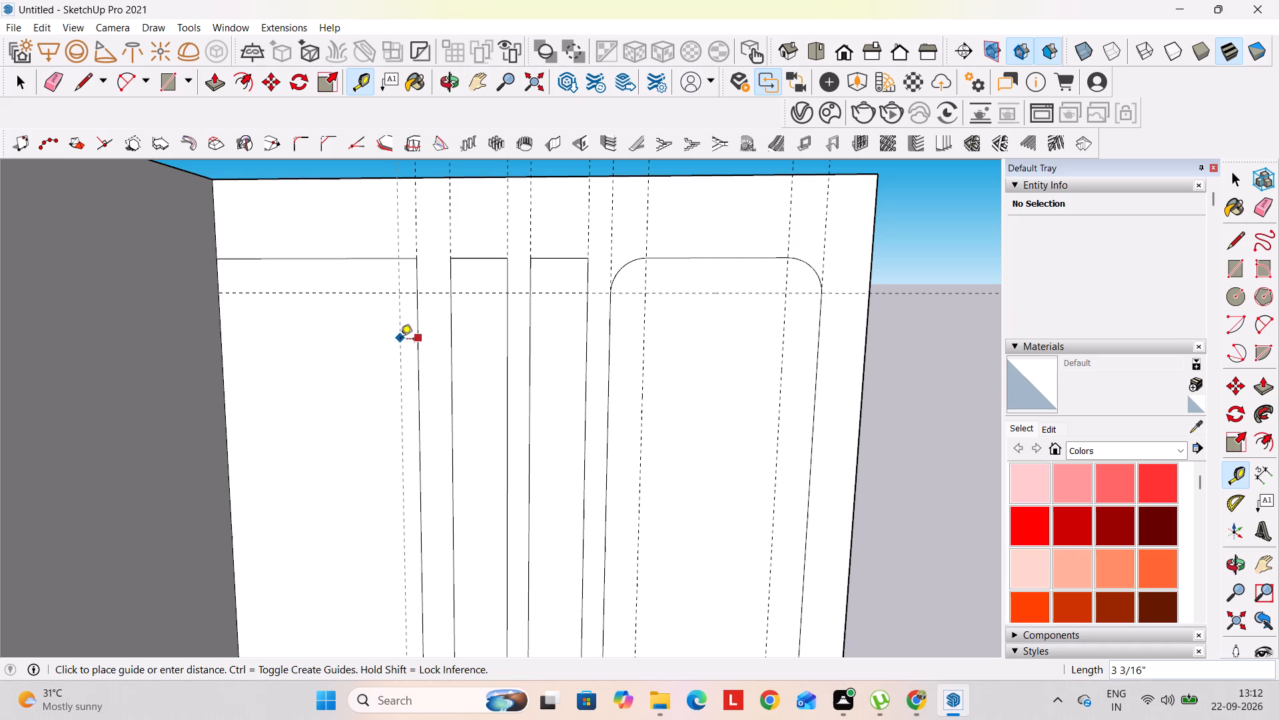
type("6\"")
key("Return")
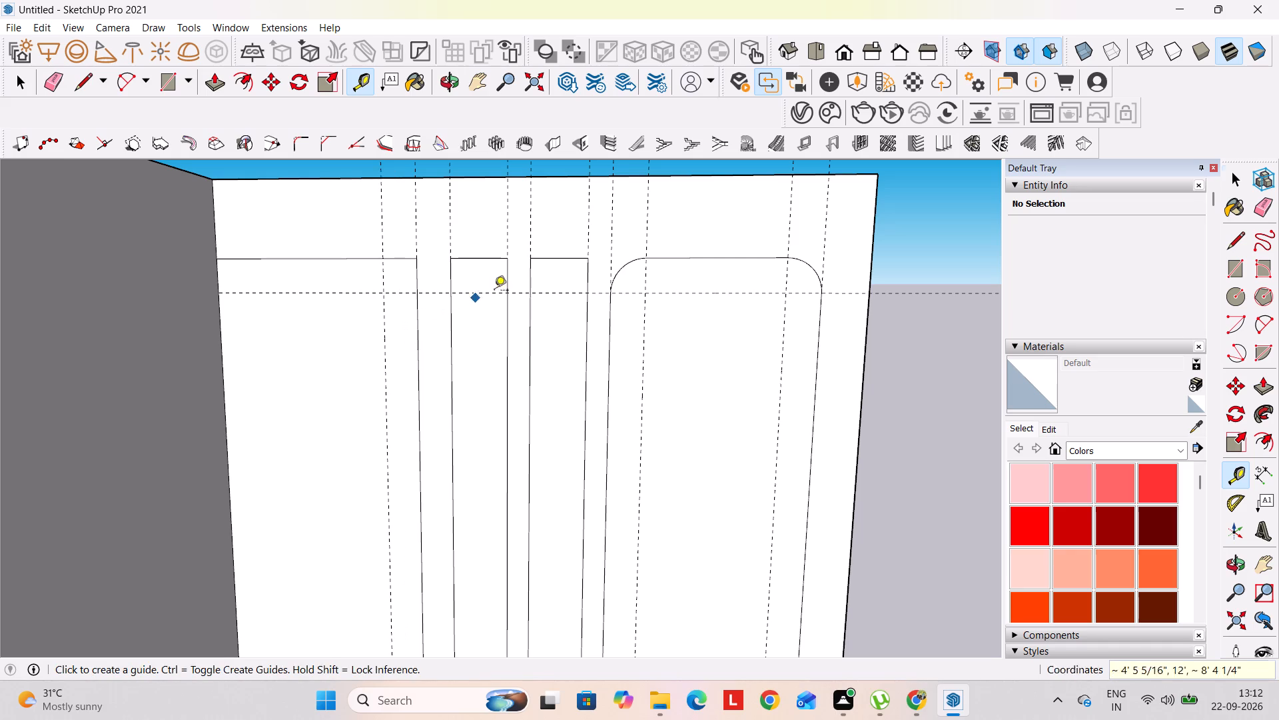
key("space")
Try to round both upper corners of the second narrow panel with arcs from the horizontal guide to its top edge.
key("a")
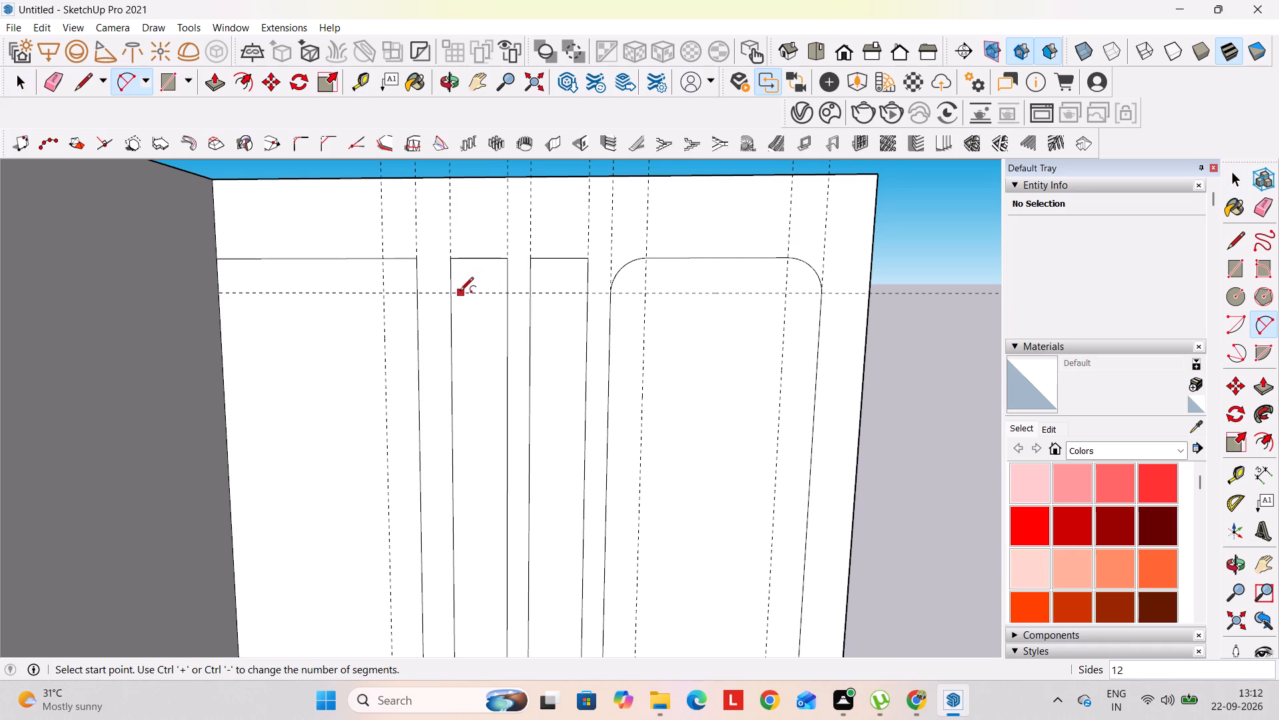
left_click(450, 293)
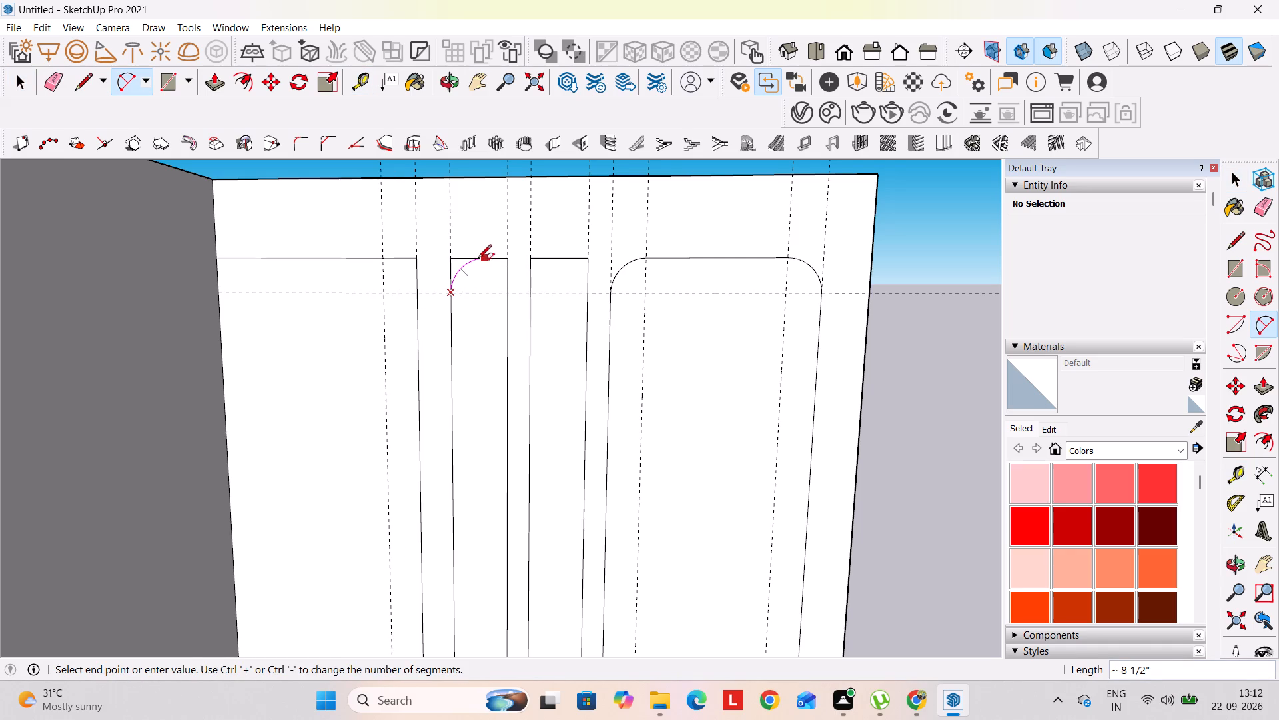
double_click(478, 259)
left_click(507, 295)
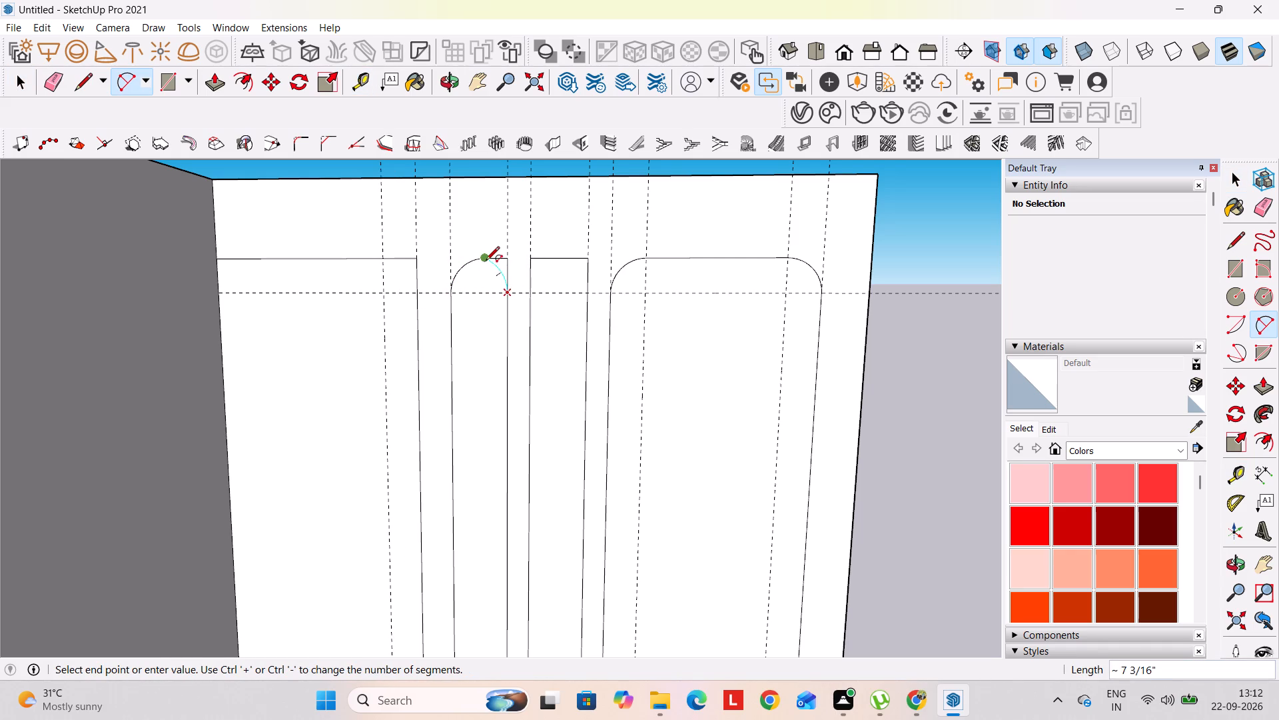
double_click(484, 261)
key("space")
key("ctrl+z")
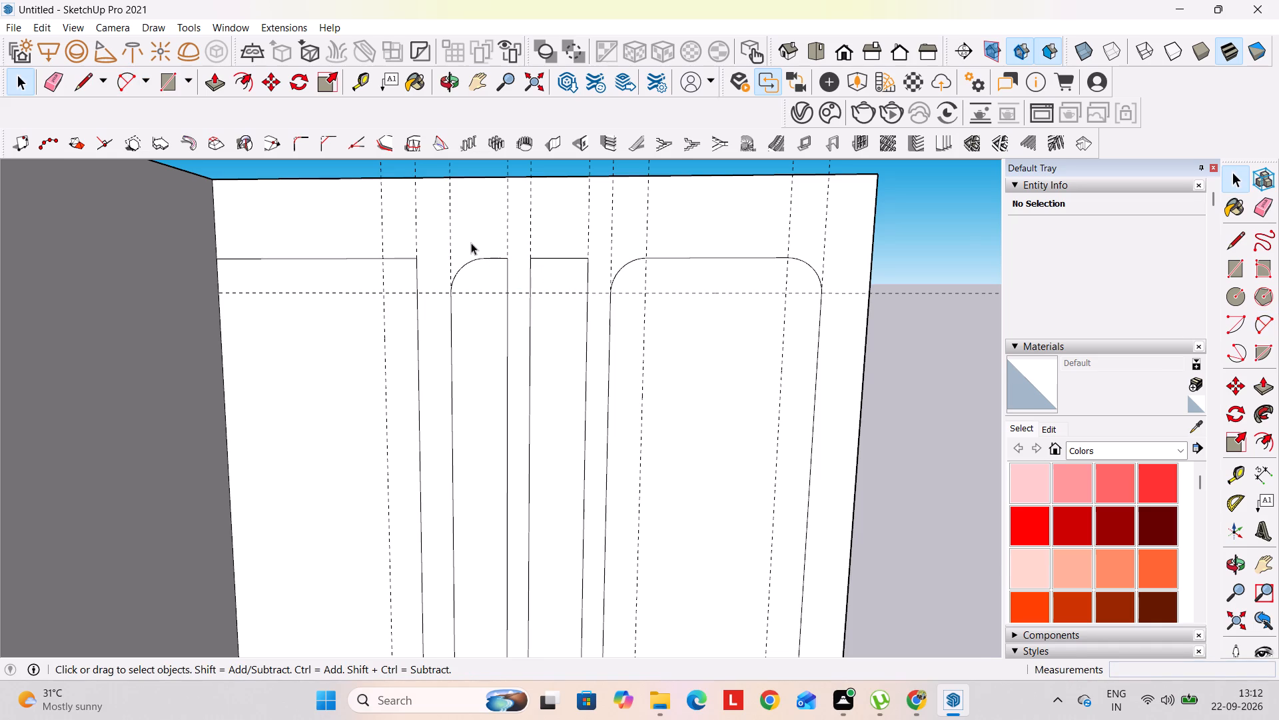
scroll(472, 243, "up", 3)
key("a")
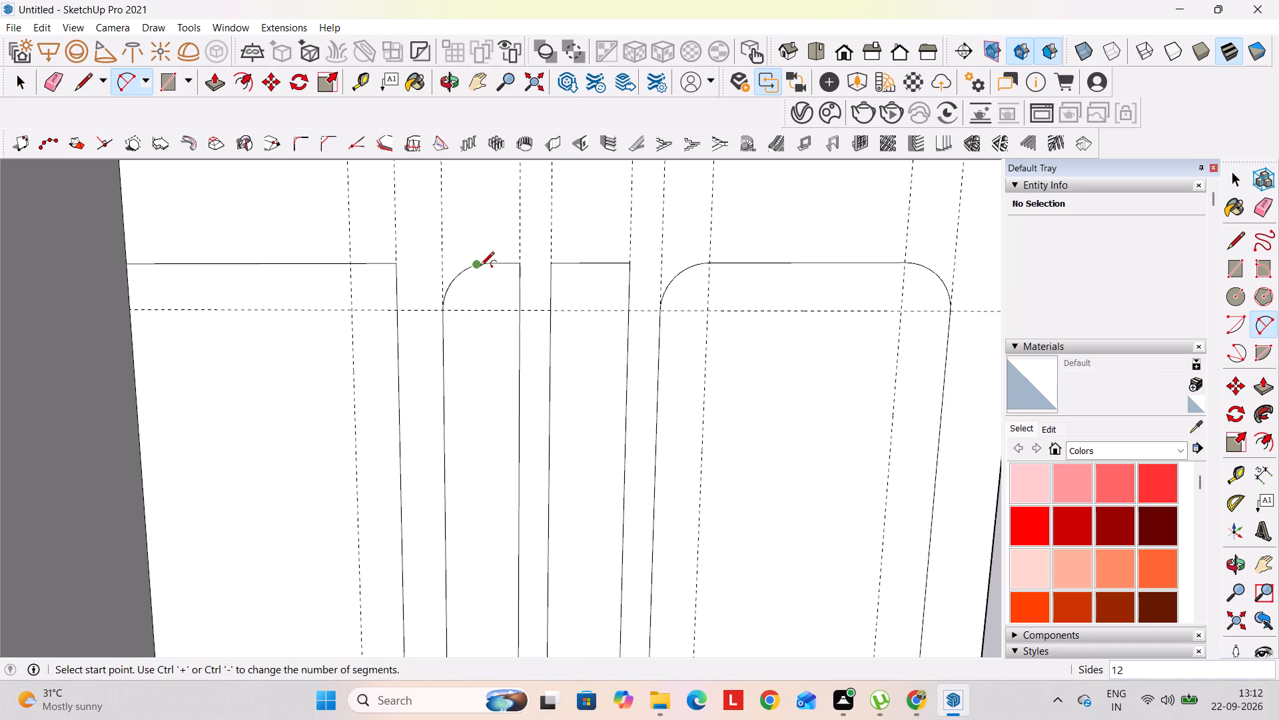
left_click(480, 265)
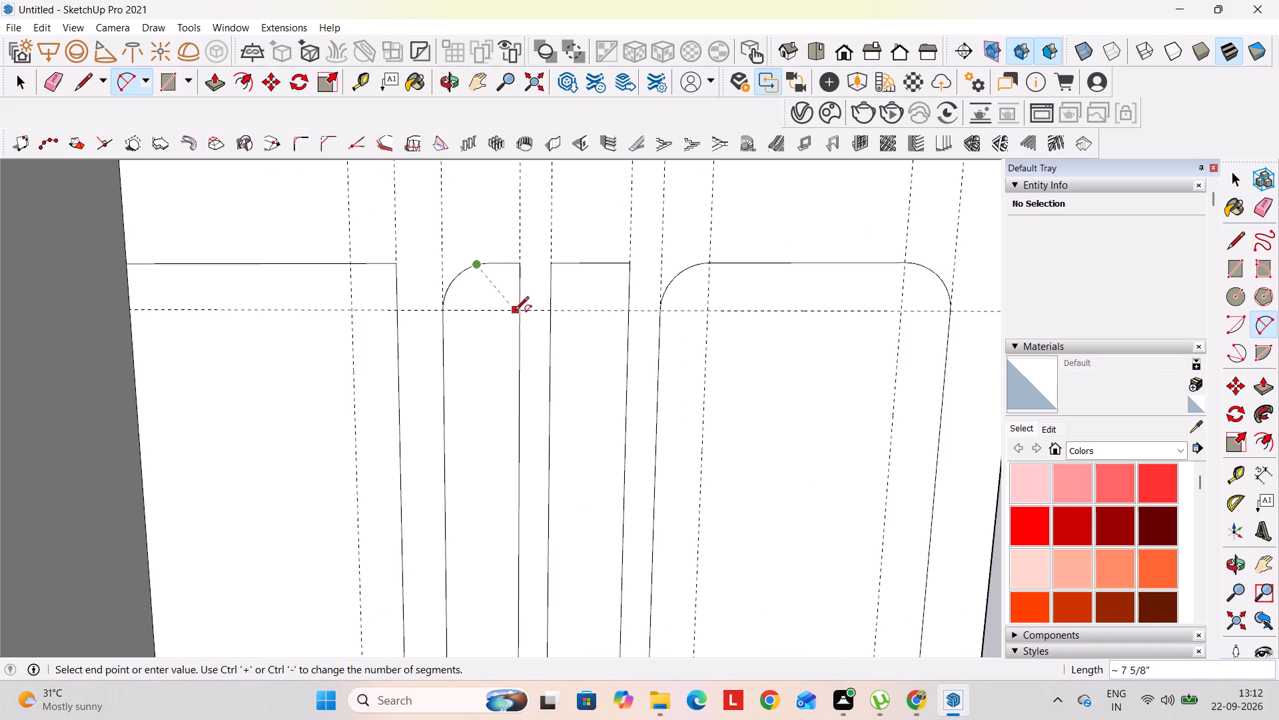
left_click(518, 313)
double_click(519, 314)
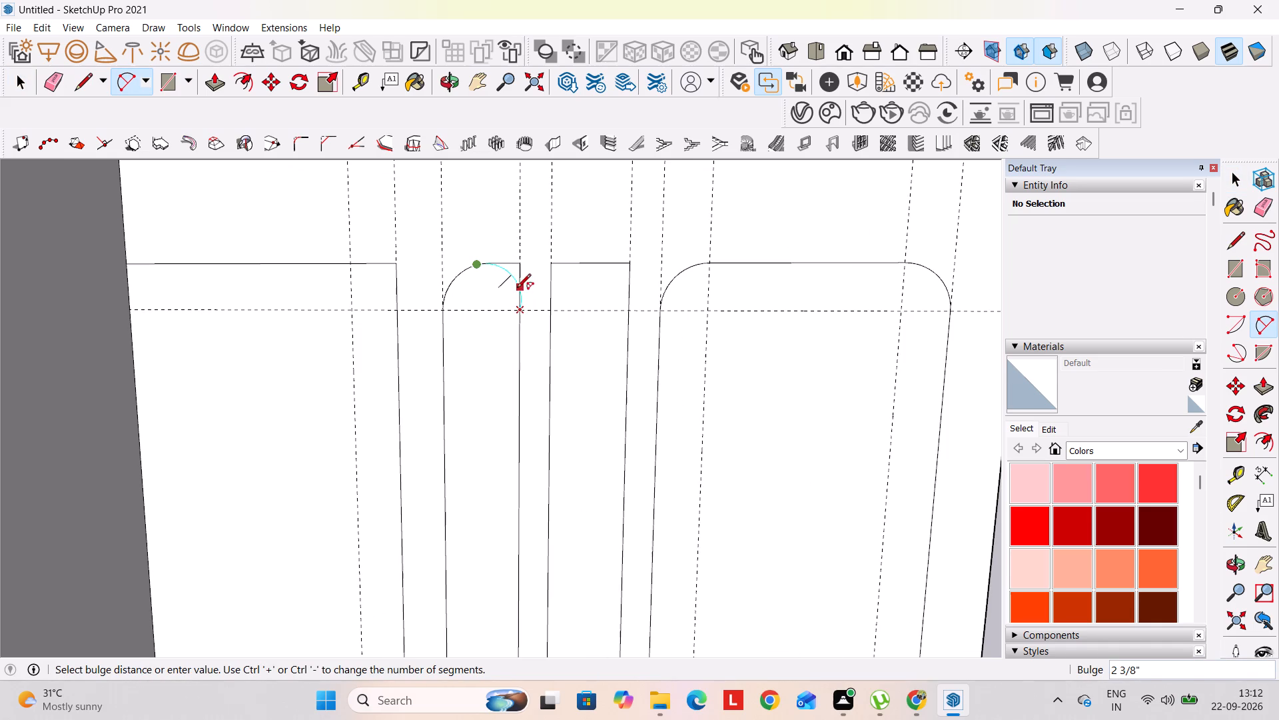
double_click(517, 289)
Undo all the narrow-panel lines and arcs beside the door, back to the guides and the door outline with both corners rounded.
key("ctrl+z")
key("ctrl+z")
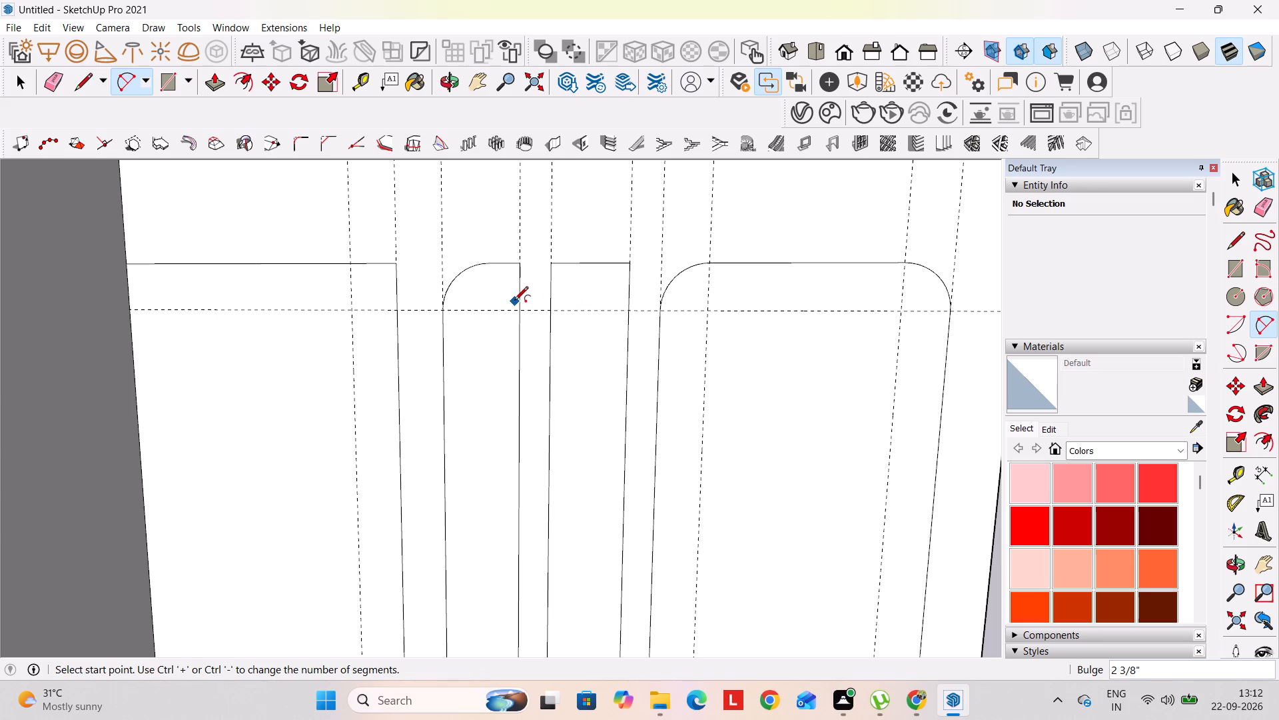
key("ctrl+z")
key("ctrl+z")
key("ctrl+z")
key("ctrl+z")
key("ctrl+z")
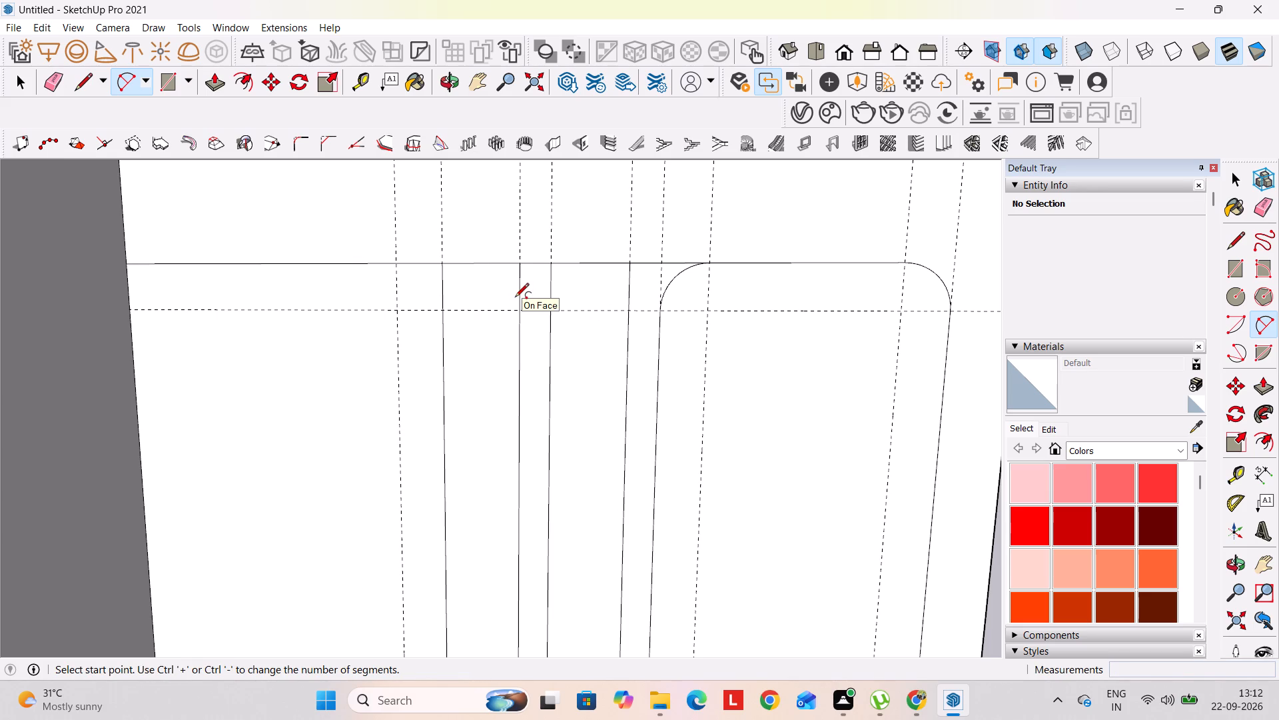
key("ctrl+z")
key("ctrl+z")
key("ctrl+z")
key("ctrl+z")
key("ctrl+z")
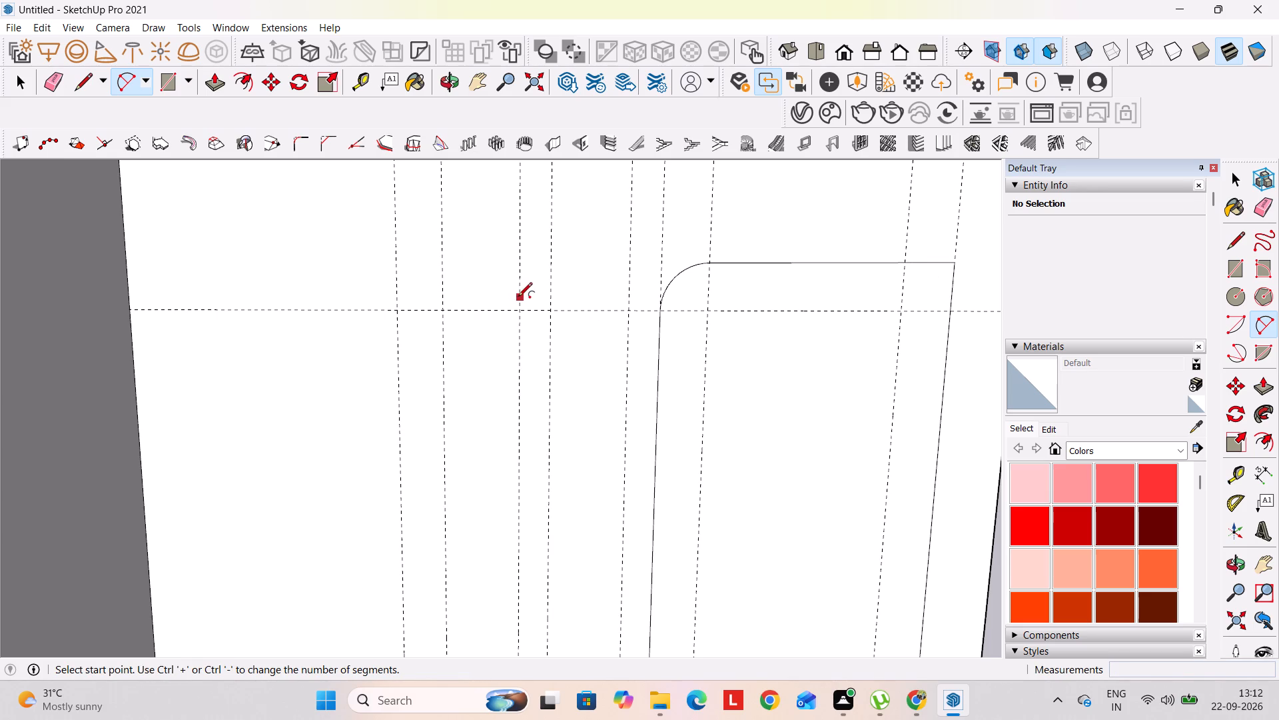
key("ctrl+y")
Erase the four vertical guides farthest from the door, keeping the one nearest its side.
scroll(661, 303, "down", 1)
key("e")
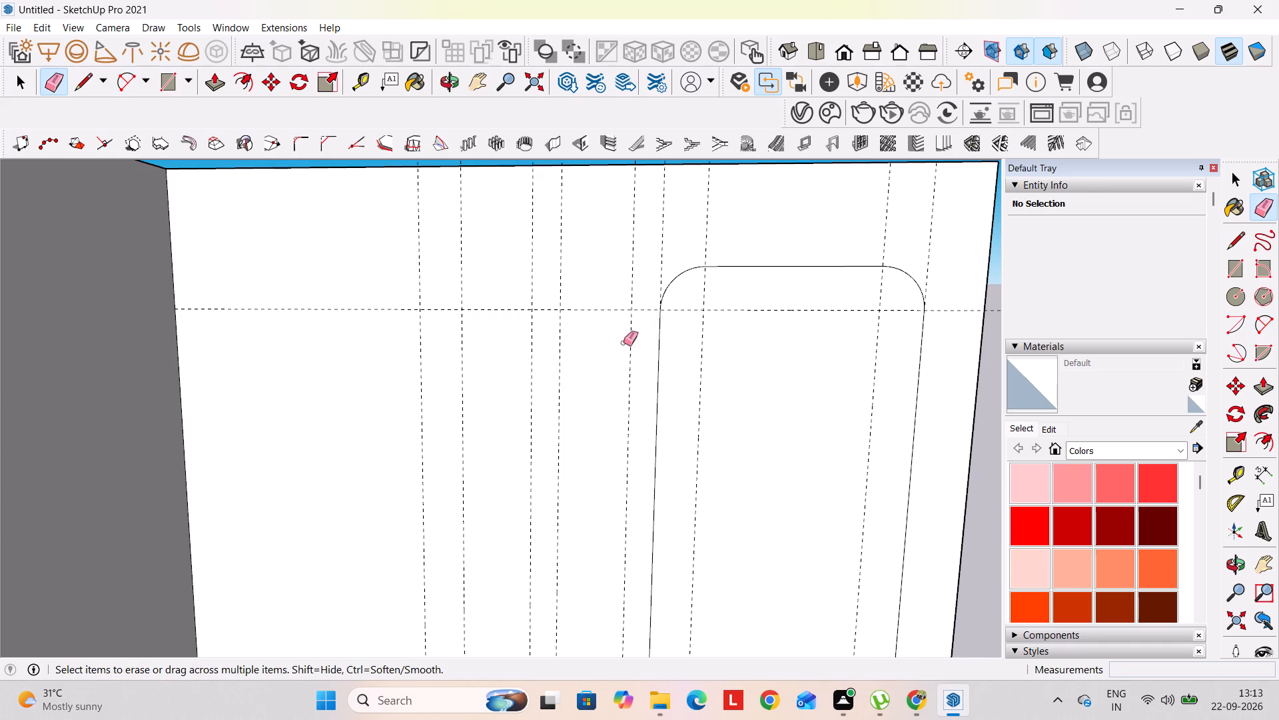
left_click_drag(588, 341, 380, 359)
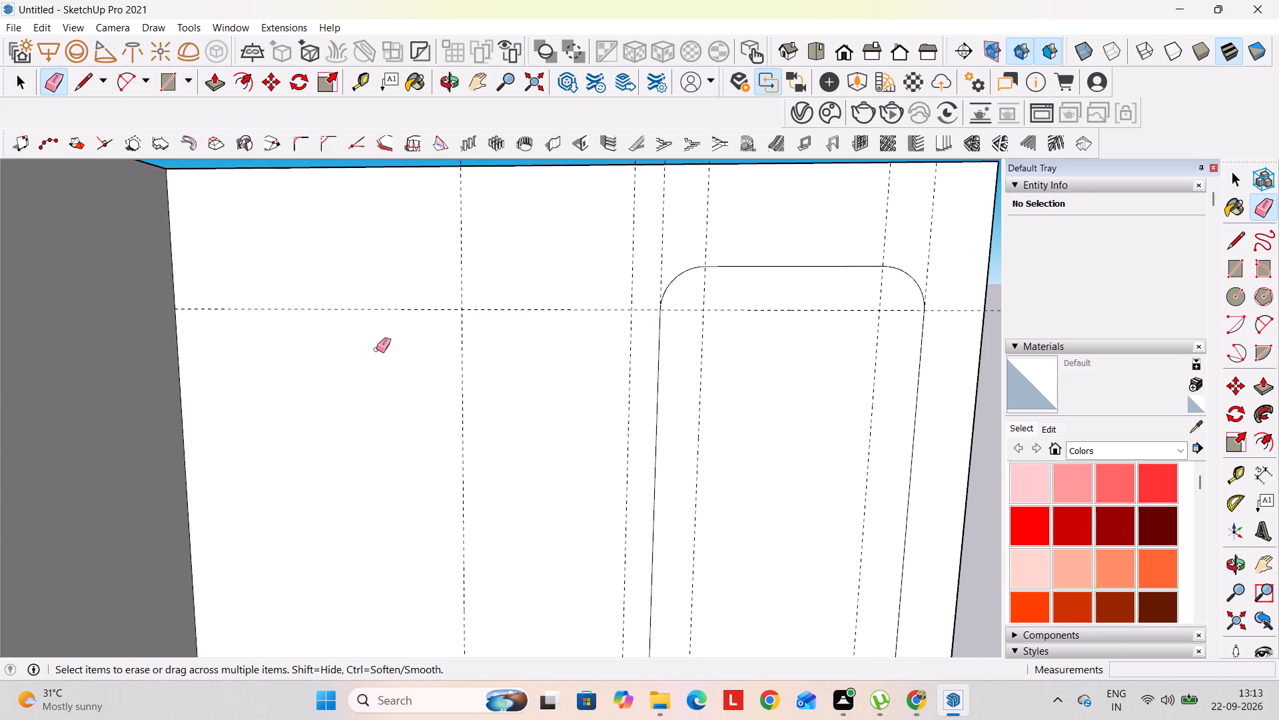
left_click_drag(474, 345, 429, 357)
Place a vertical guide 1' beyond the remaining guide beside the door and another 4" past it, away from the door.
key("t")
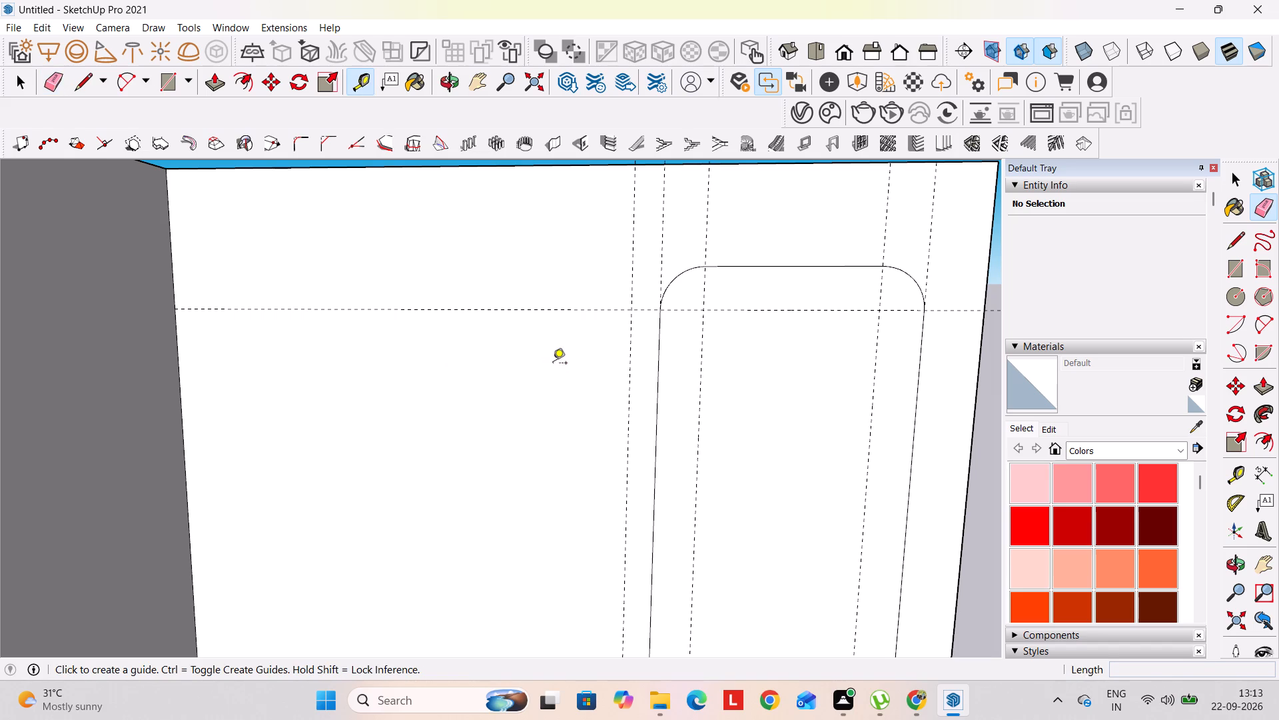
left_click(630, 345)
type("1'")
key("Return")
left_click(546, 368)
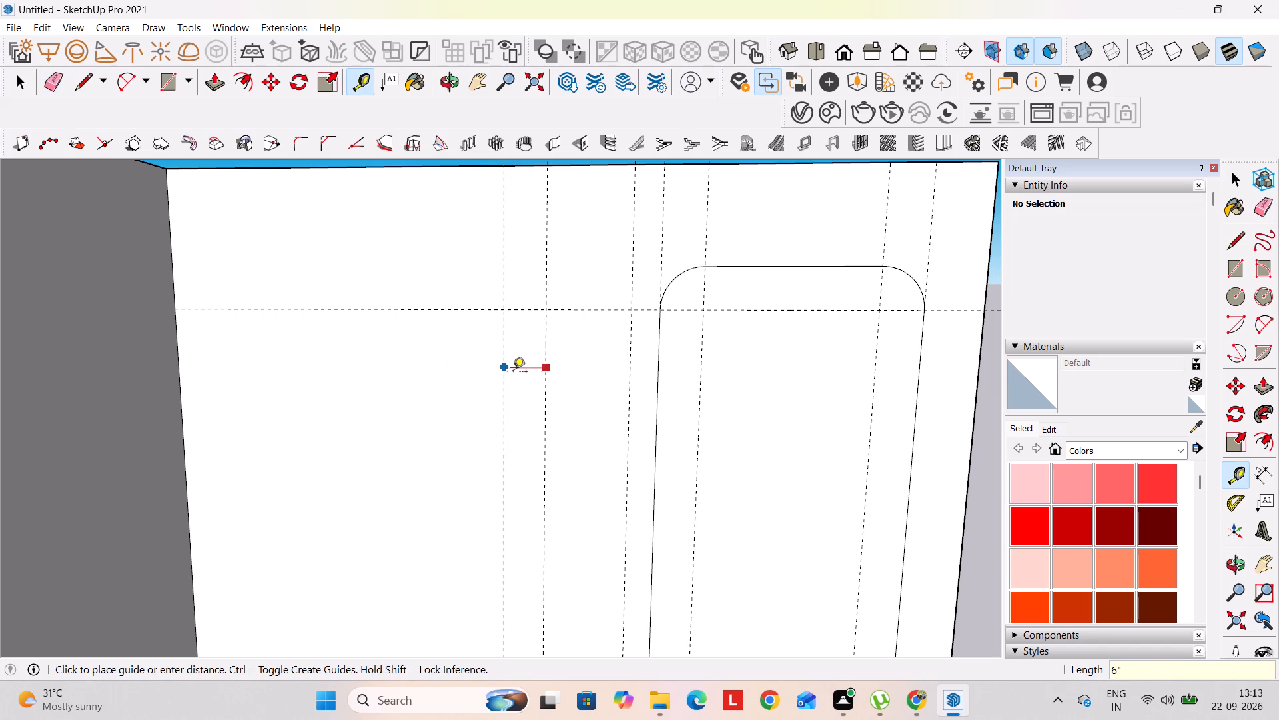
type("4\"")
key("Return")
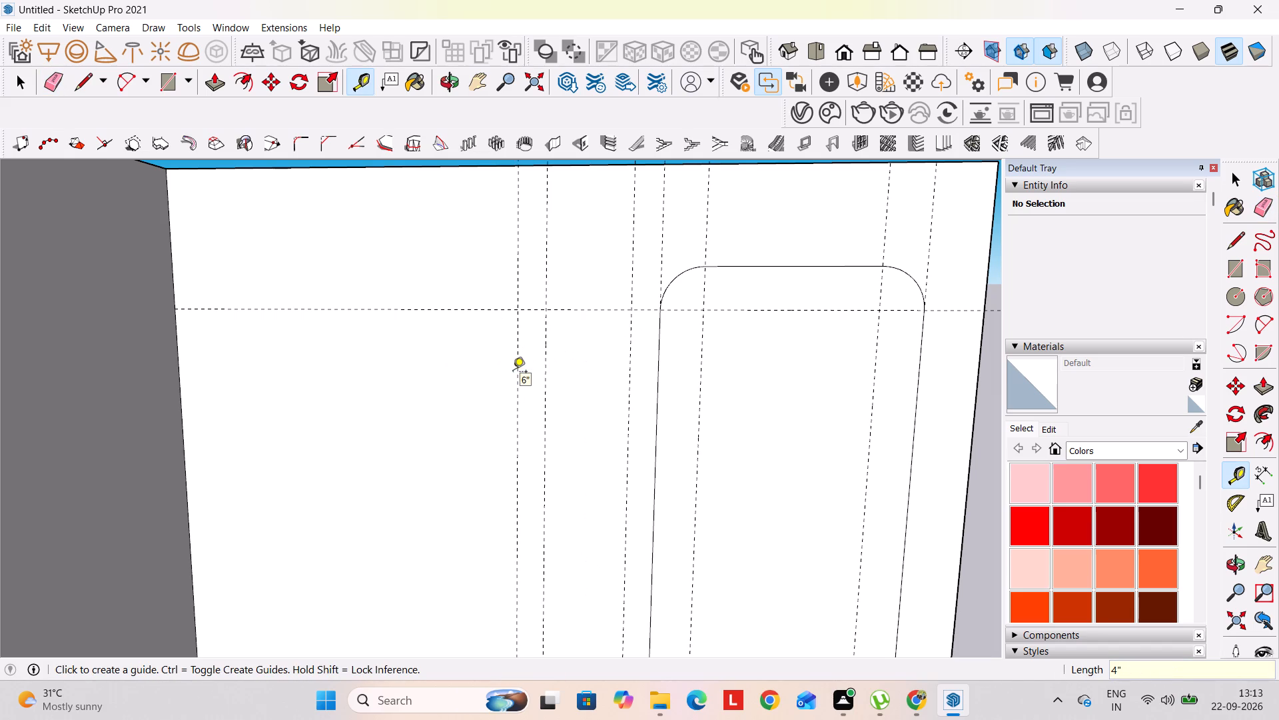
Place a vertical guide 1' beyond the guide farthest from the door and another 4" past it, away from the door.
left_click(517, 374)
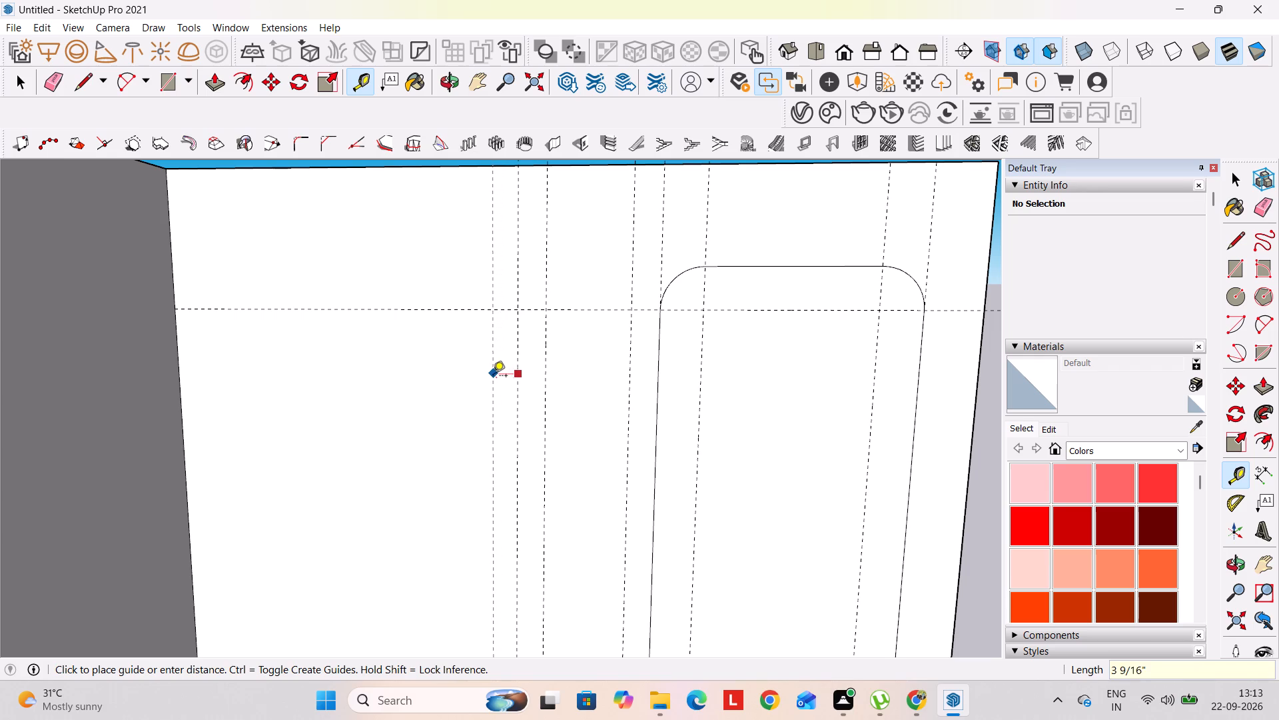
key("1")
key("apostrophe")
key("Return")
key("space")
scroll(394, 333, "down", 3)
middle_click_drag(396, 384, 411, 301, "shift")
scroll(449, 315, "down", 2)
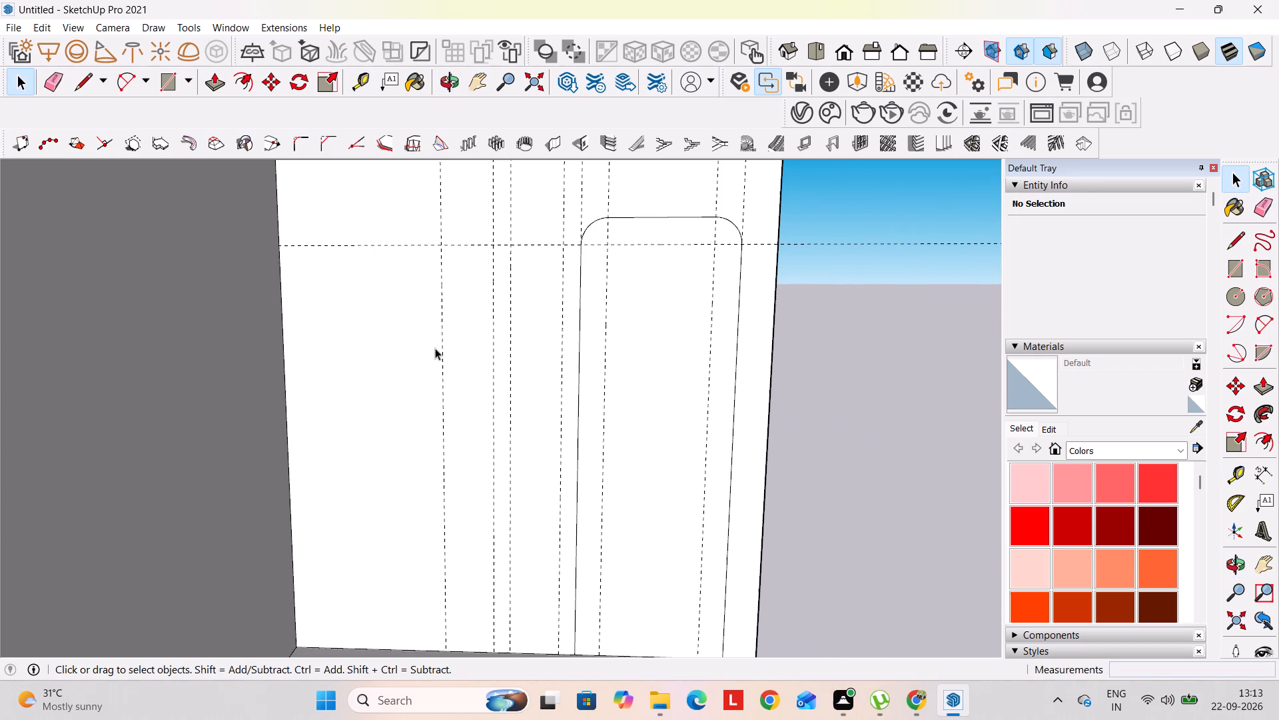
key("t")
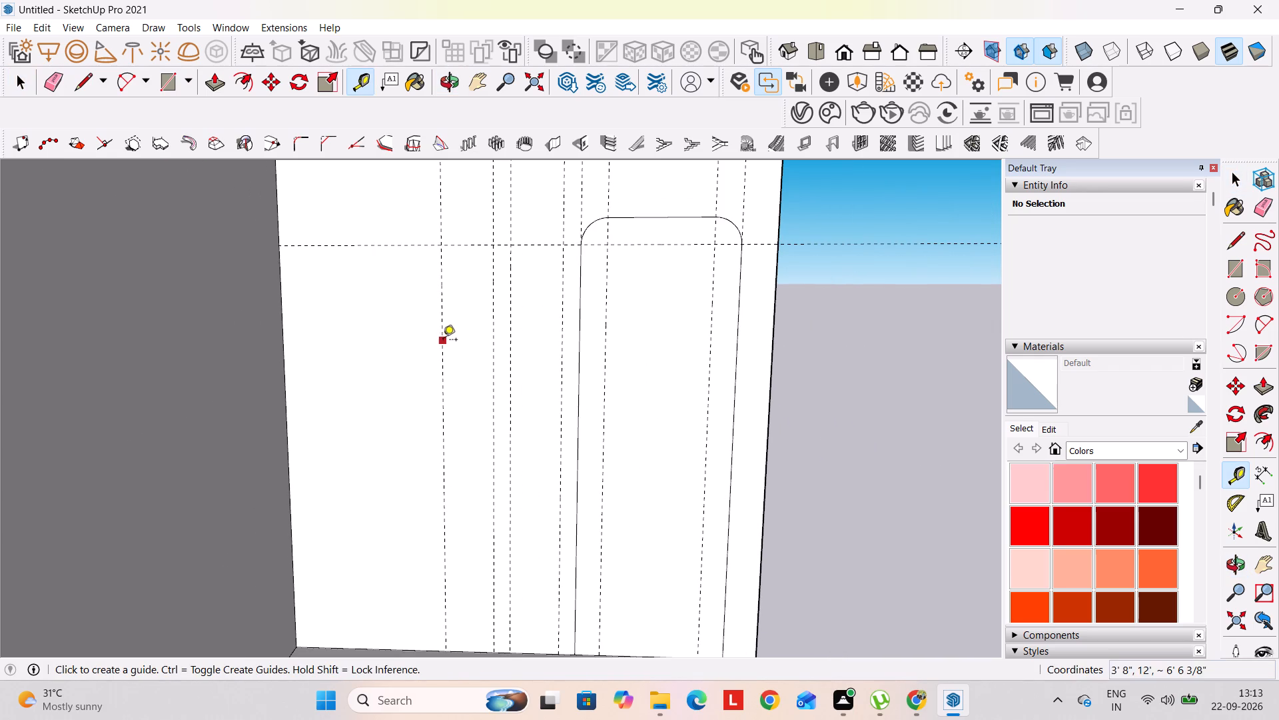
left_click(443, 341)
type("4\"")
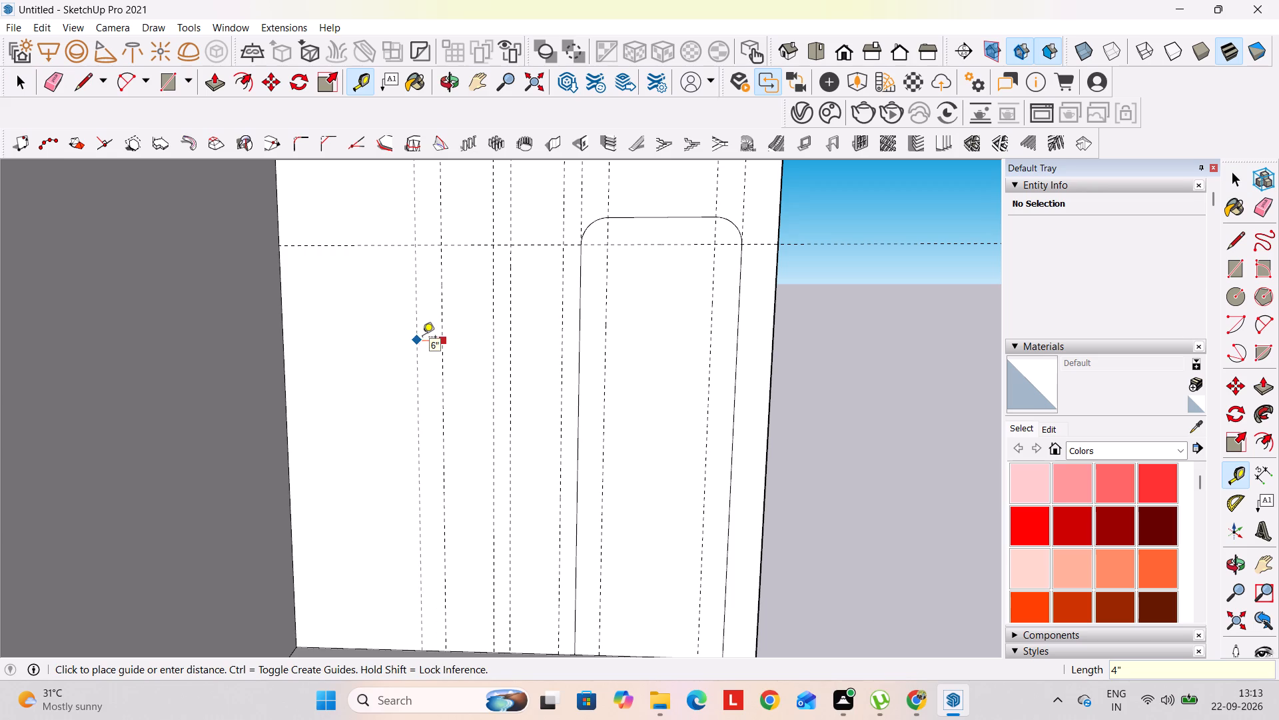
key("Return")
key("space")
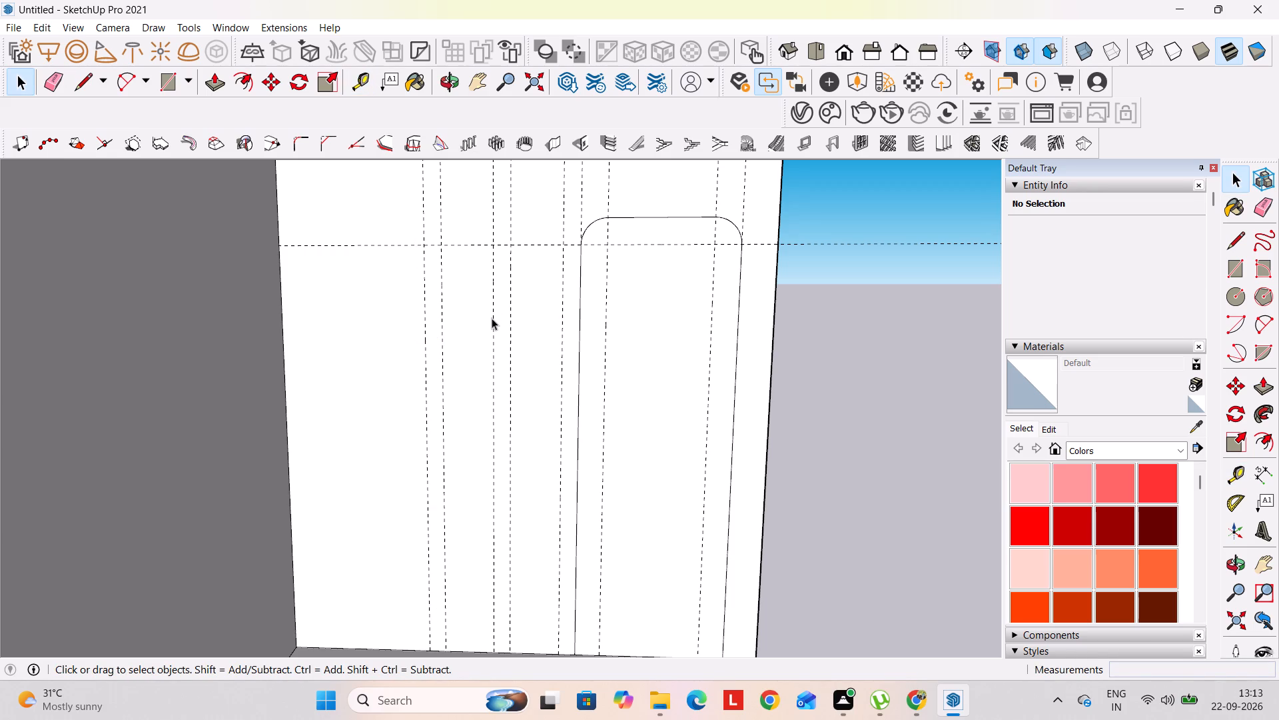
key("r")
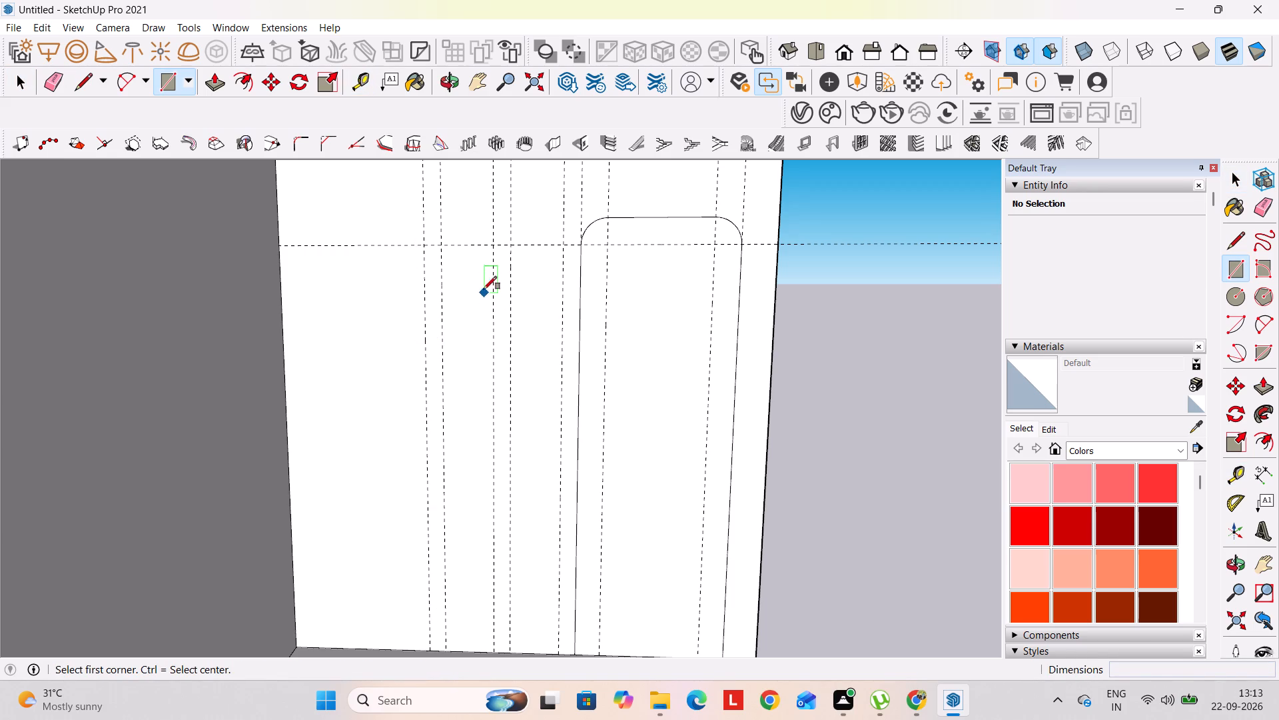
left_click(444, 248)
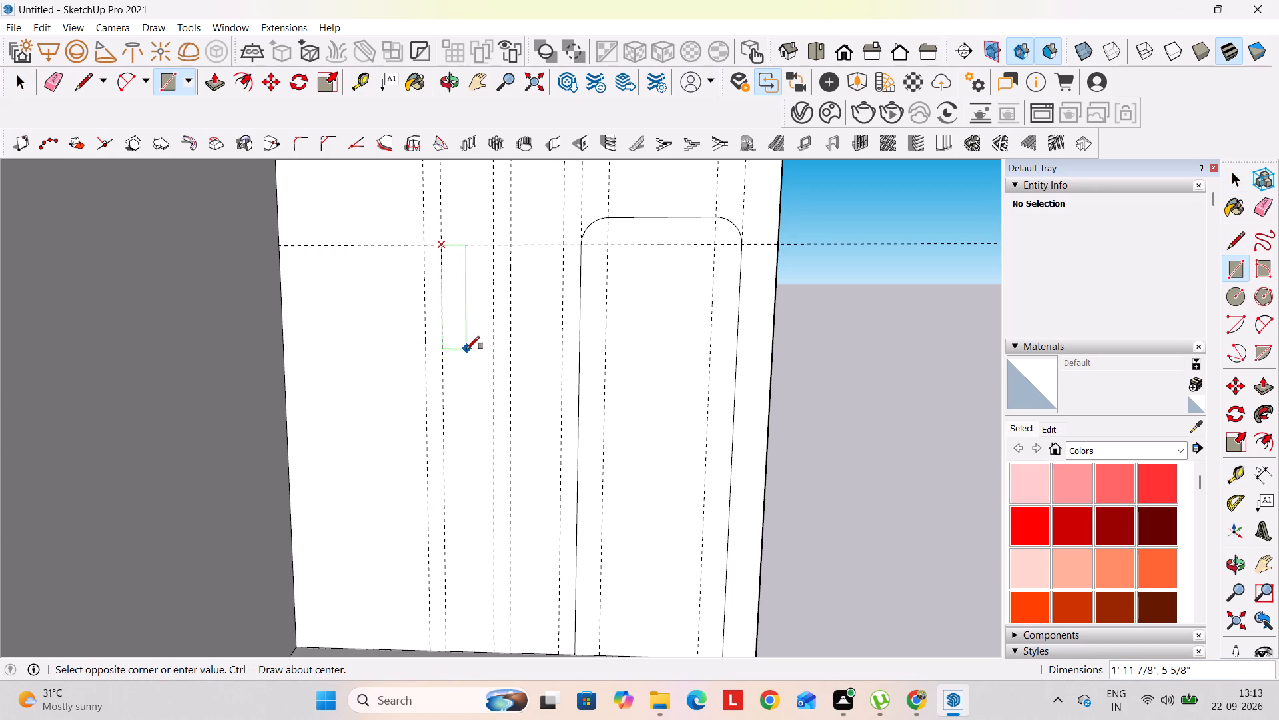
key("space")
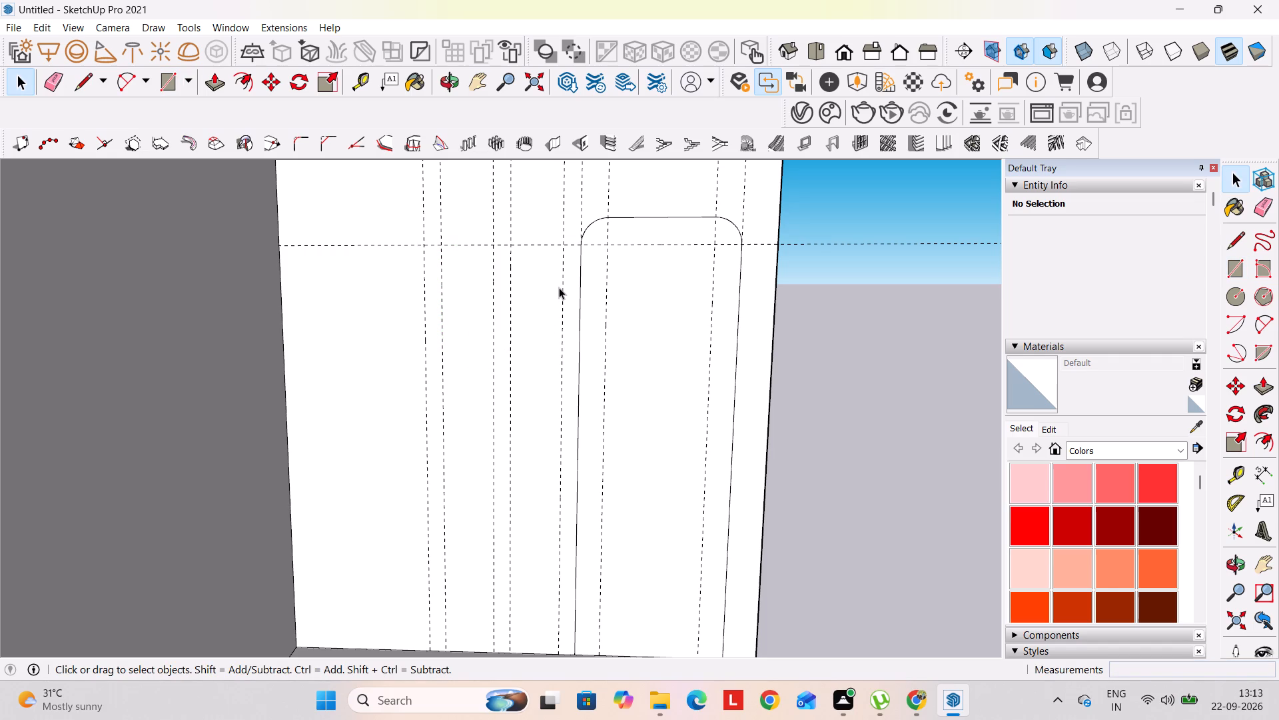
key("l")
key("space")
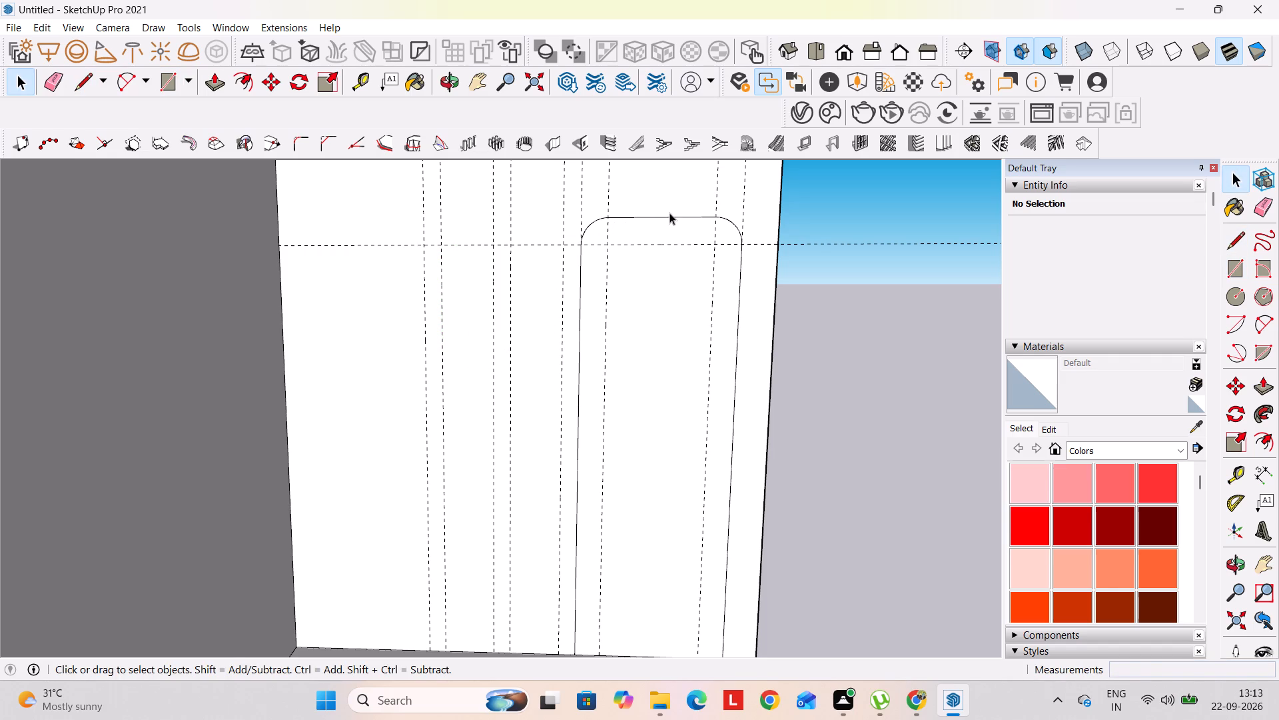
Place a horizontal guide level with the door's top edge, 6" above the existing horizontal guide.
key("t")
left_click(658, 245)
left_click(663, 219)
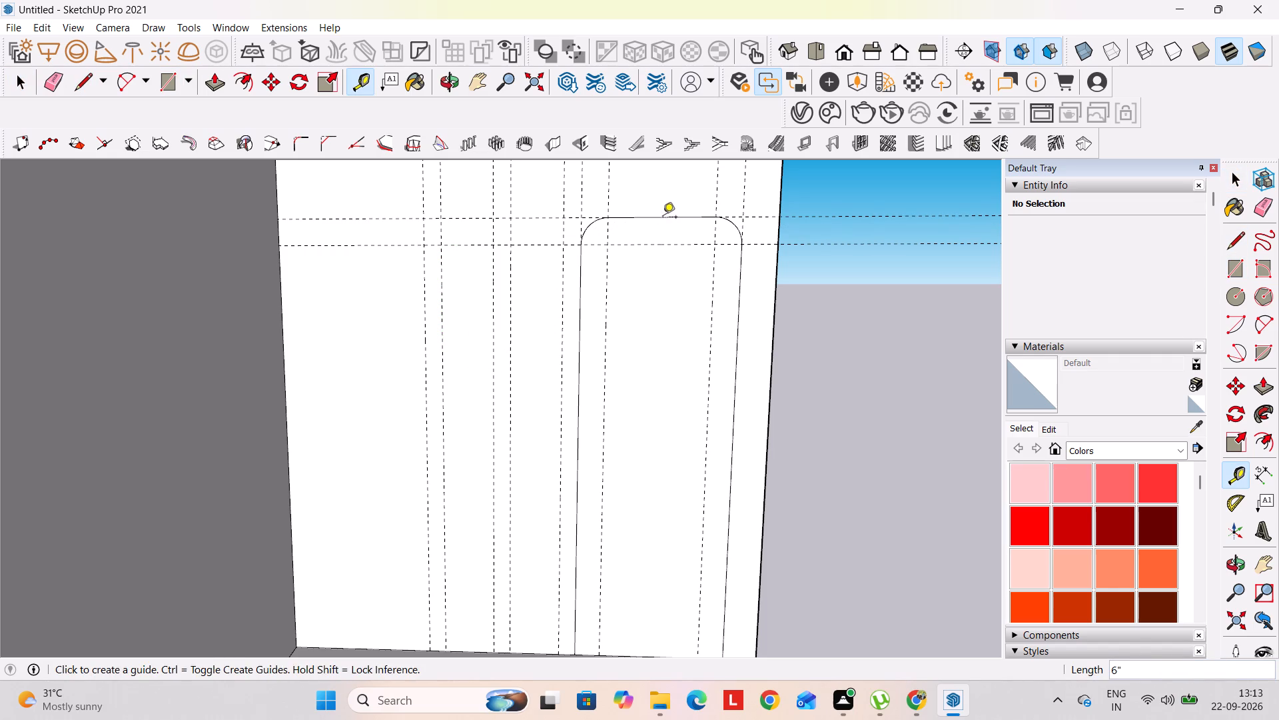
key("space")
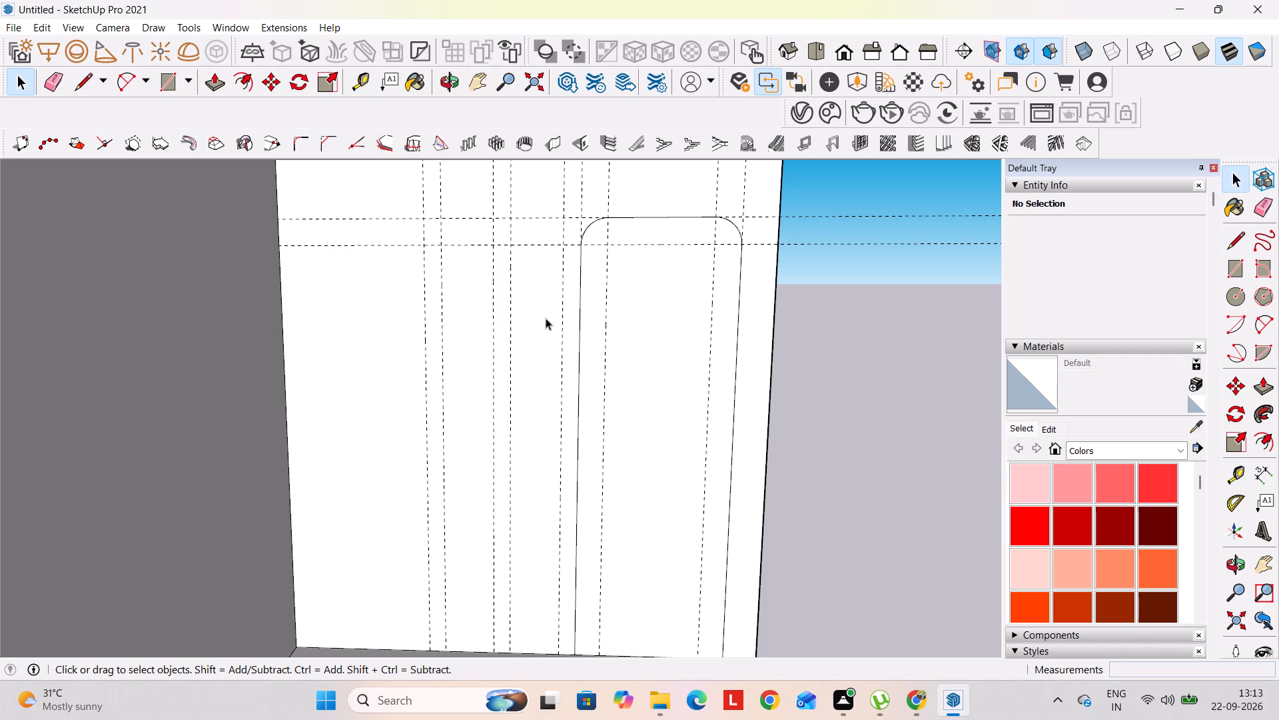
Draw a panel rectangle about 8' 9 1/4" by 1' between the farther 1' guide pair, from the upper horizontal guide to the floor.
key("a")
left_click(441, 220)
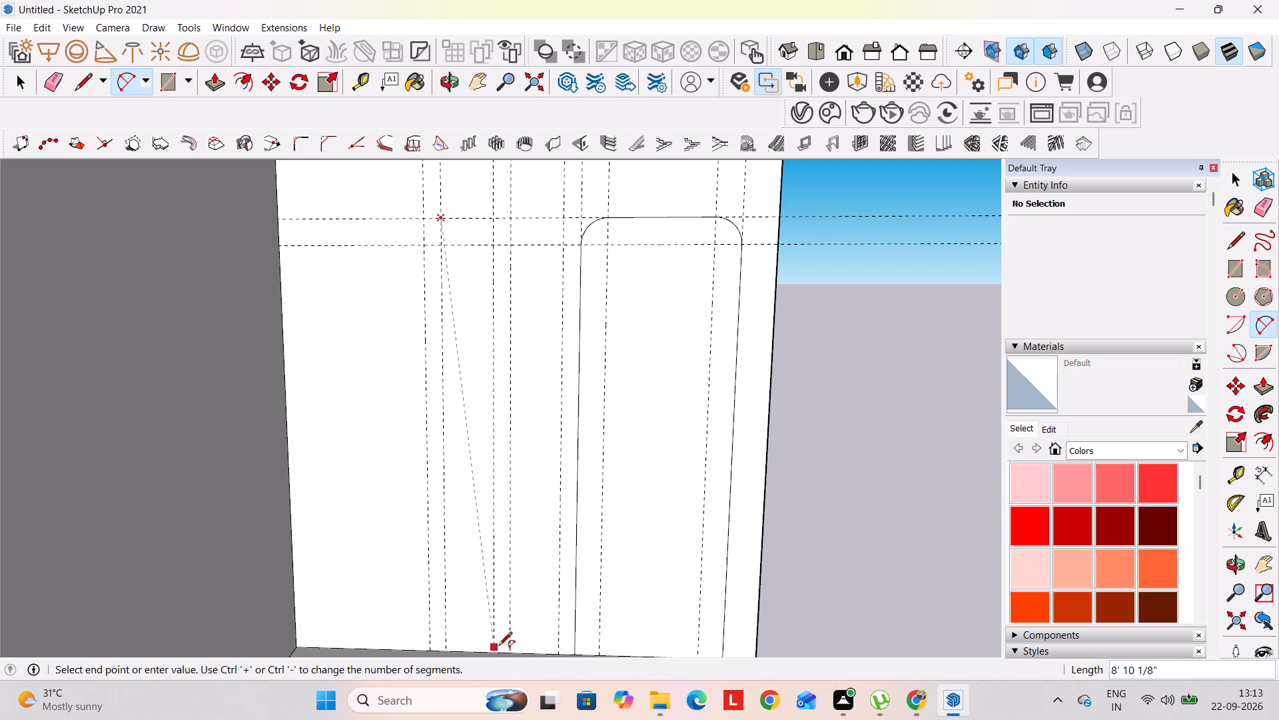
key("r")
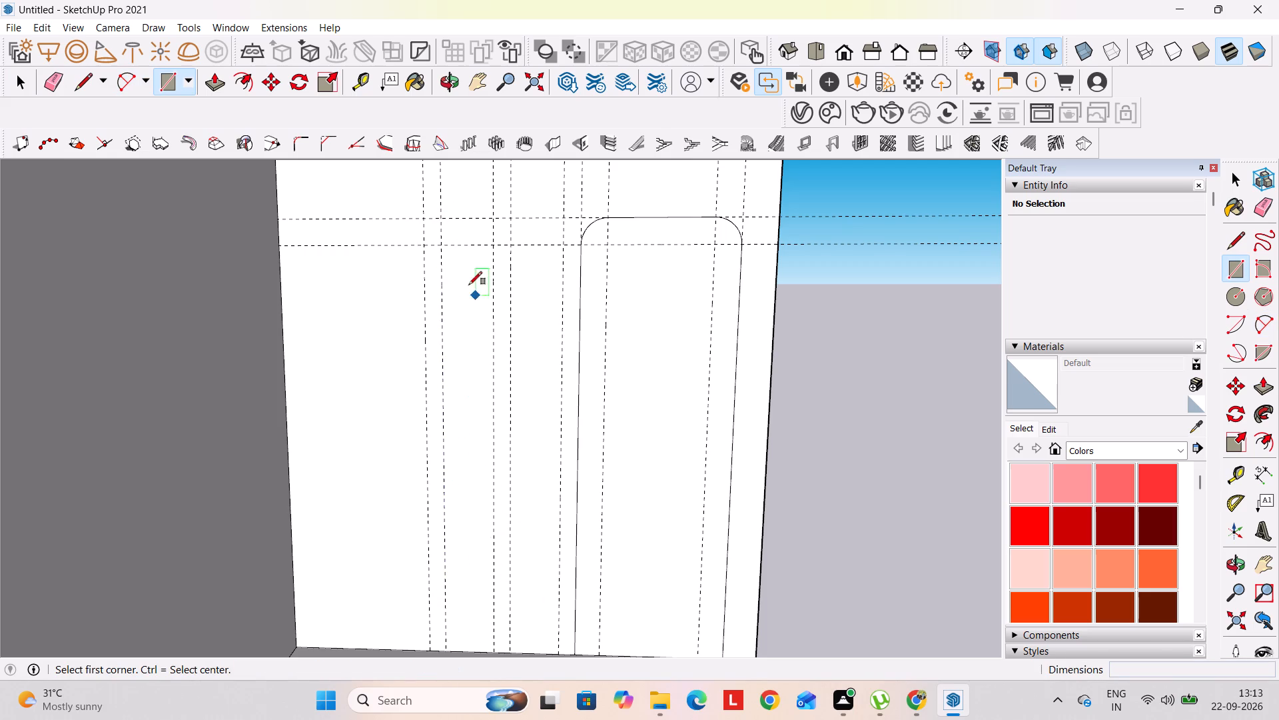
left_click(444, 221)
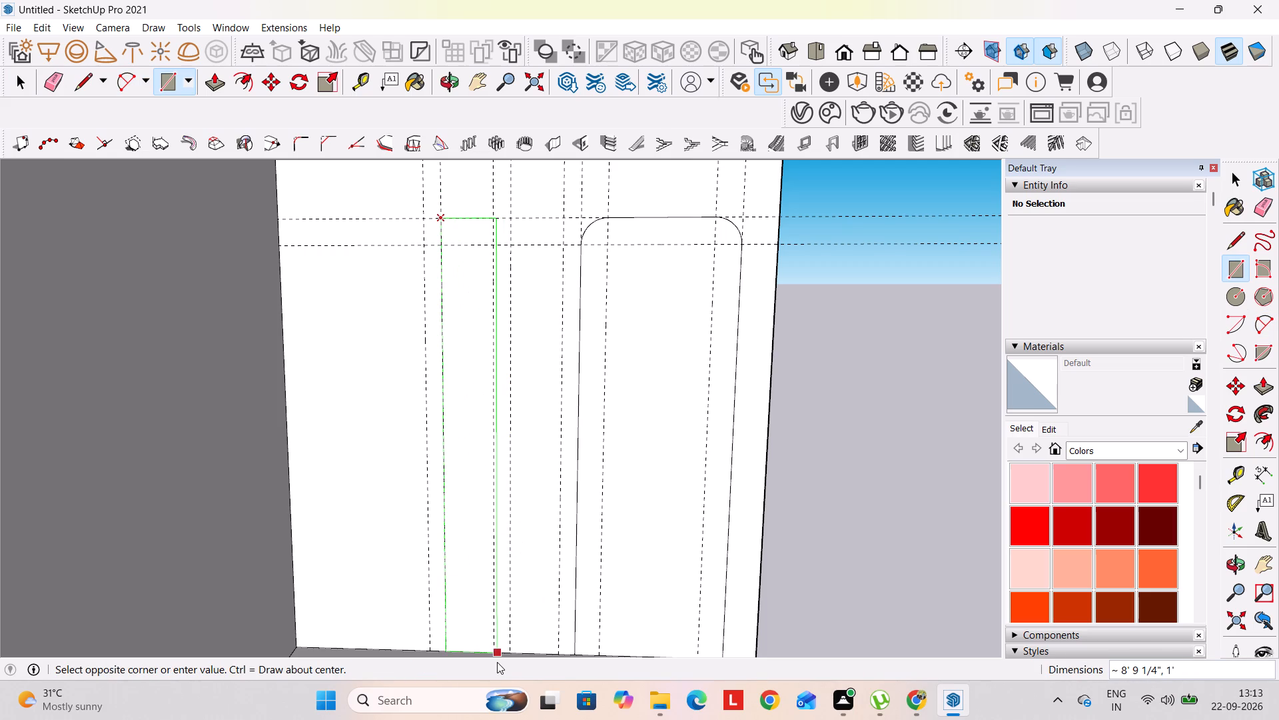
left_click(496, 651)
key("space")
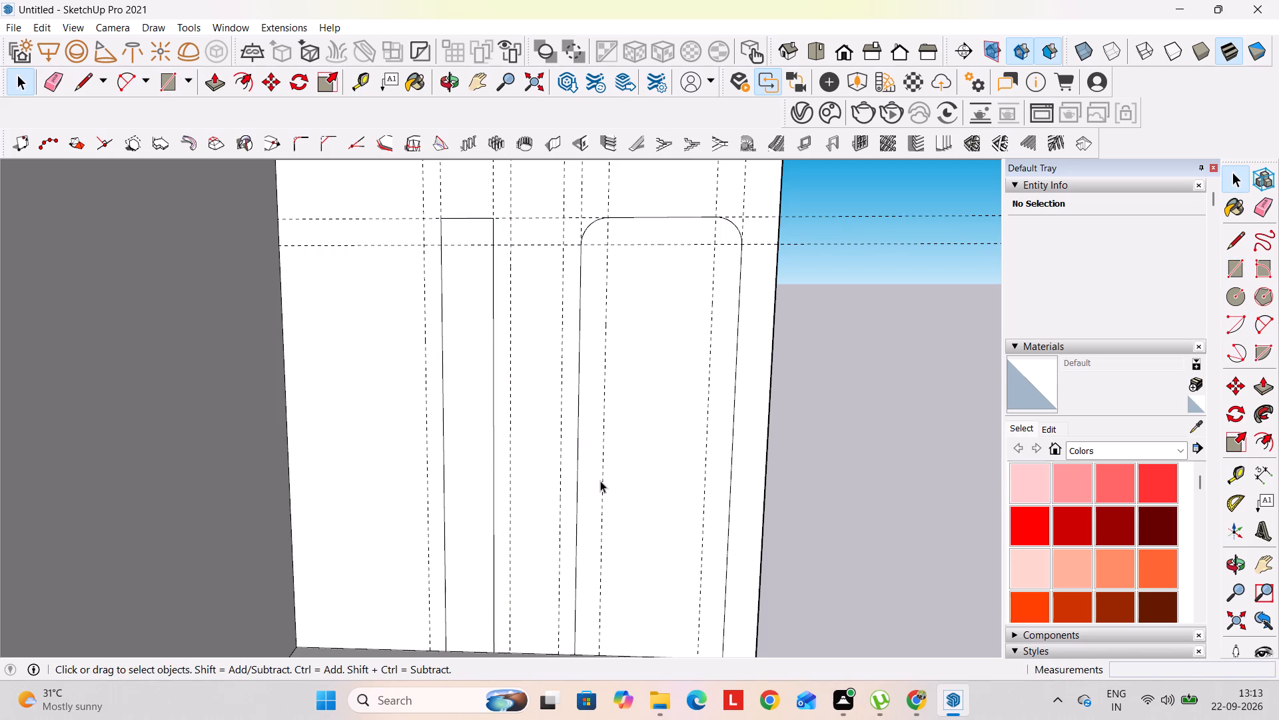
Draw a second panel rectangle about 8' 8" by 1' between the guides nearer the door, from the upper horizontal guide to just above the floor.
key("r")
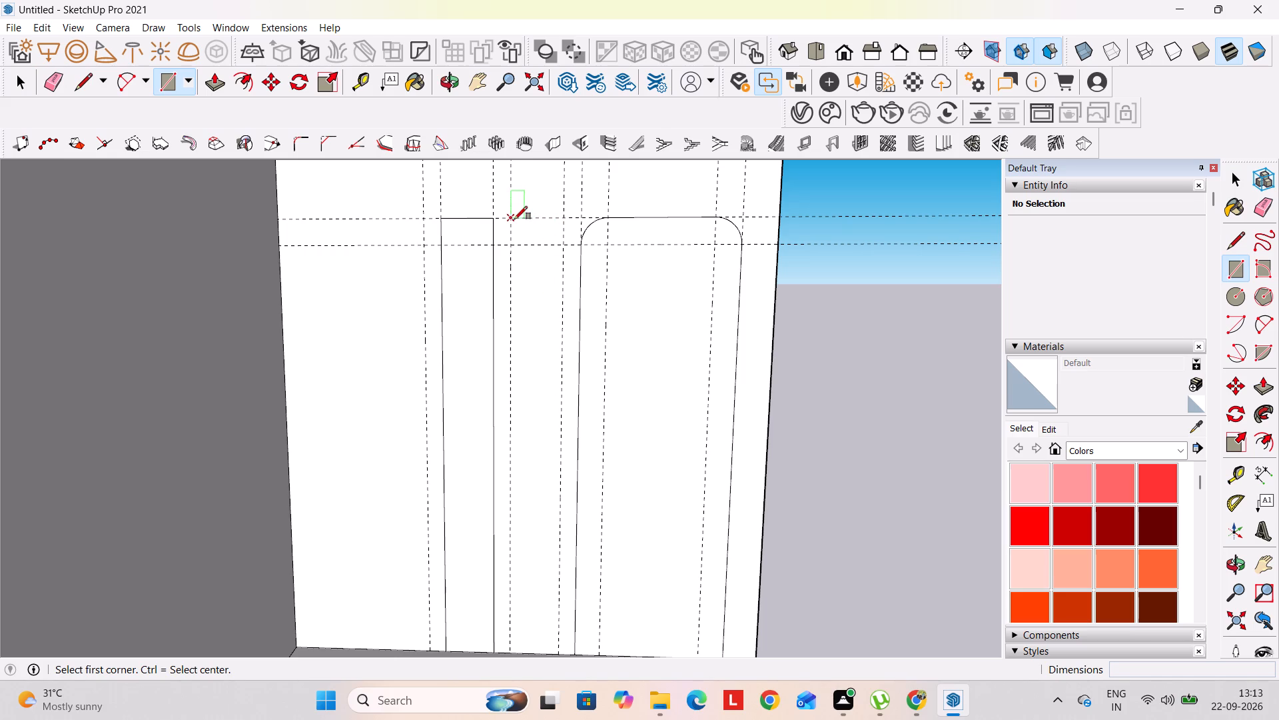
left_click(513, 218)
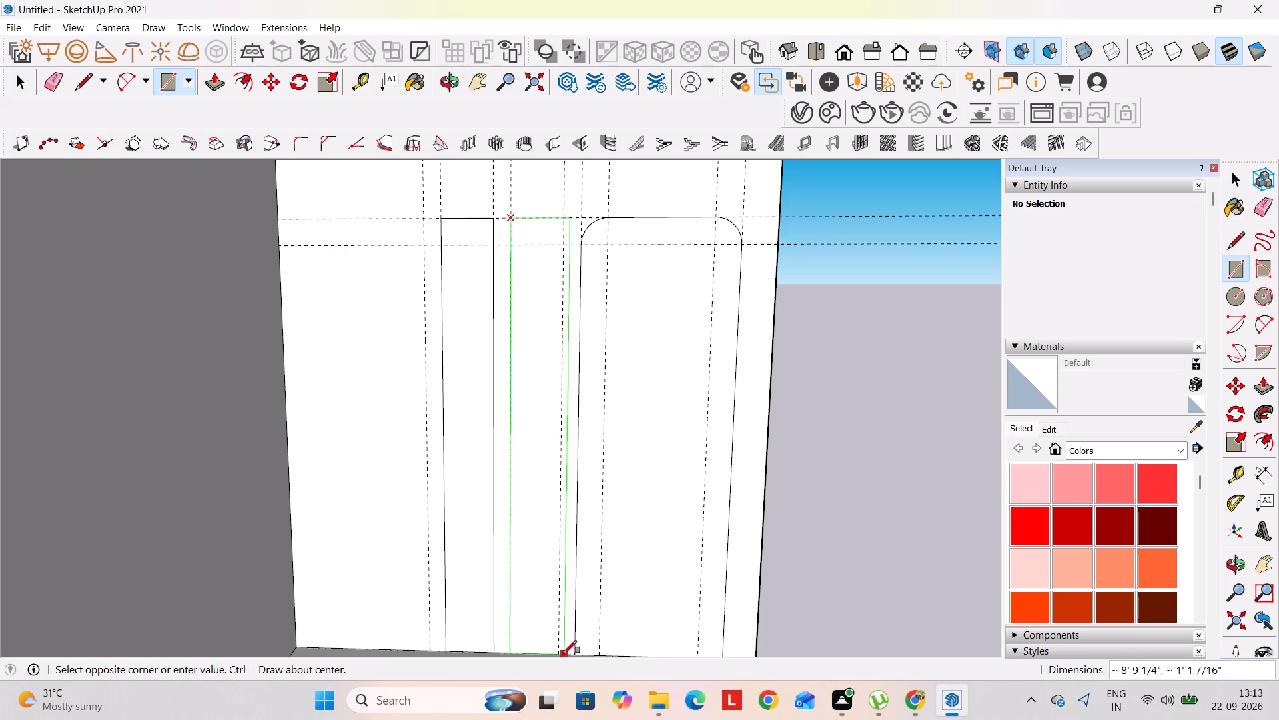
left_click(557, 649)
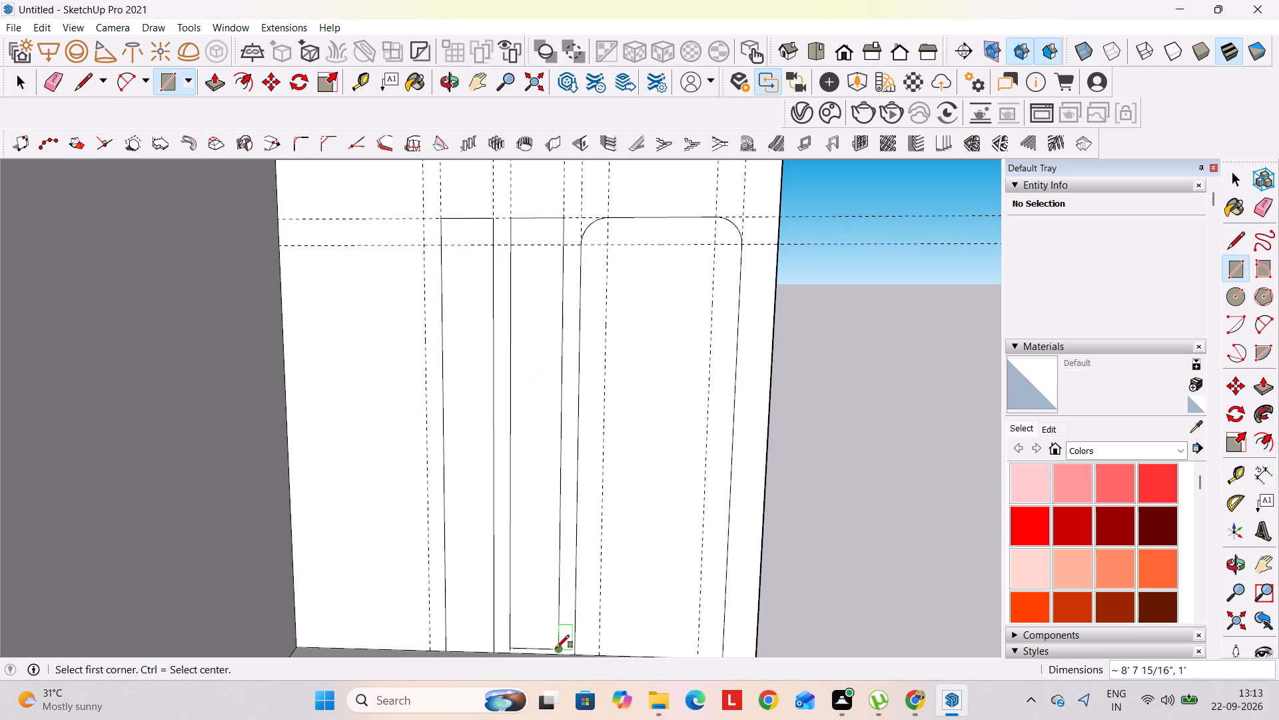
key("space")
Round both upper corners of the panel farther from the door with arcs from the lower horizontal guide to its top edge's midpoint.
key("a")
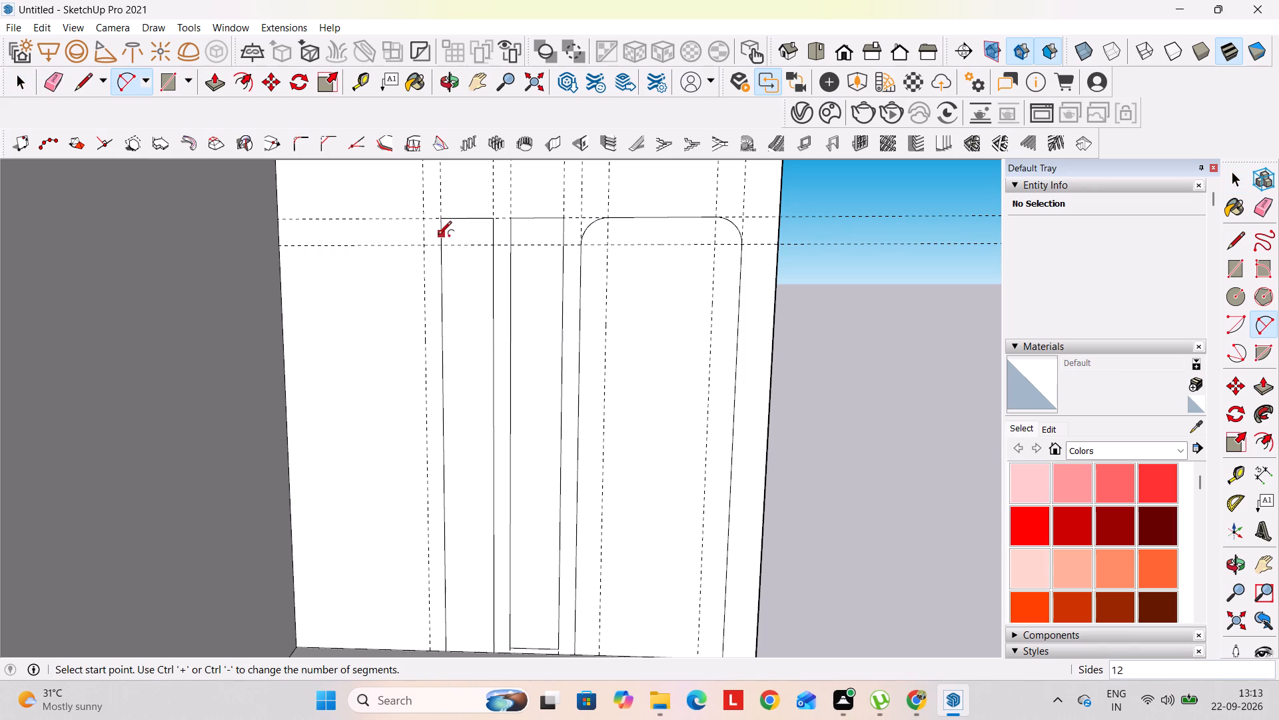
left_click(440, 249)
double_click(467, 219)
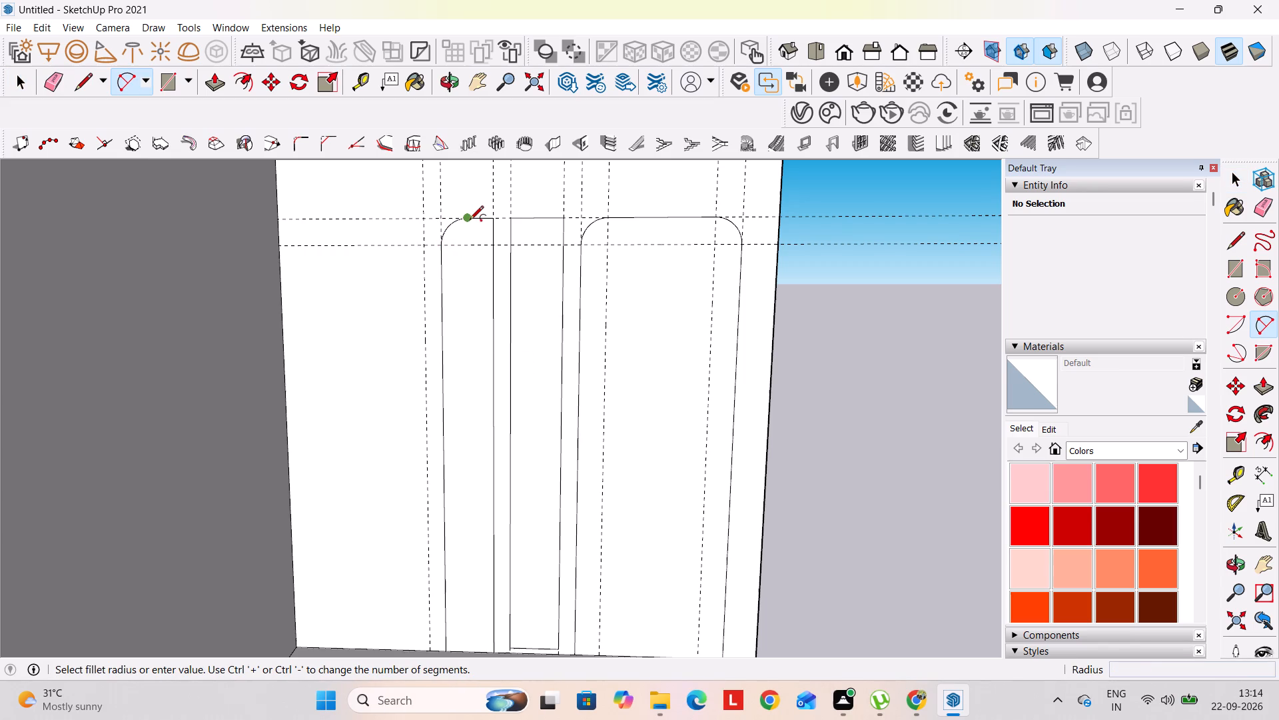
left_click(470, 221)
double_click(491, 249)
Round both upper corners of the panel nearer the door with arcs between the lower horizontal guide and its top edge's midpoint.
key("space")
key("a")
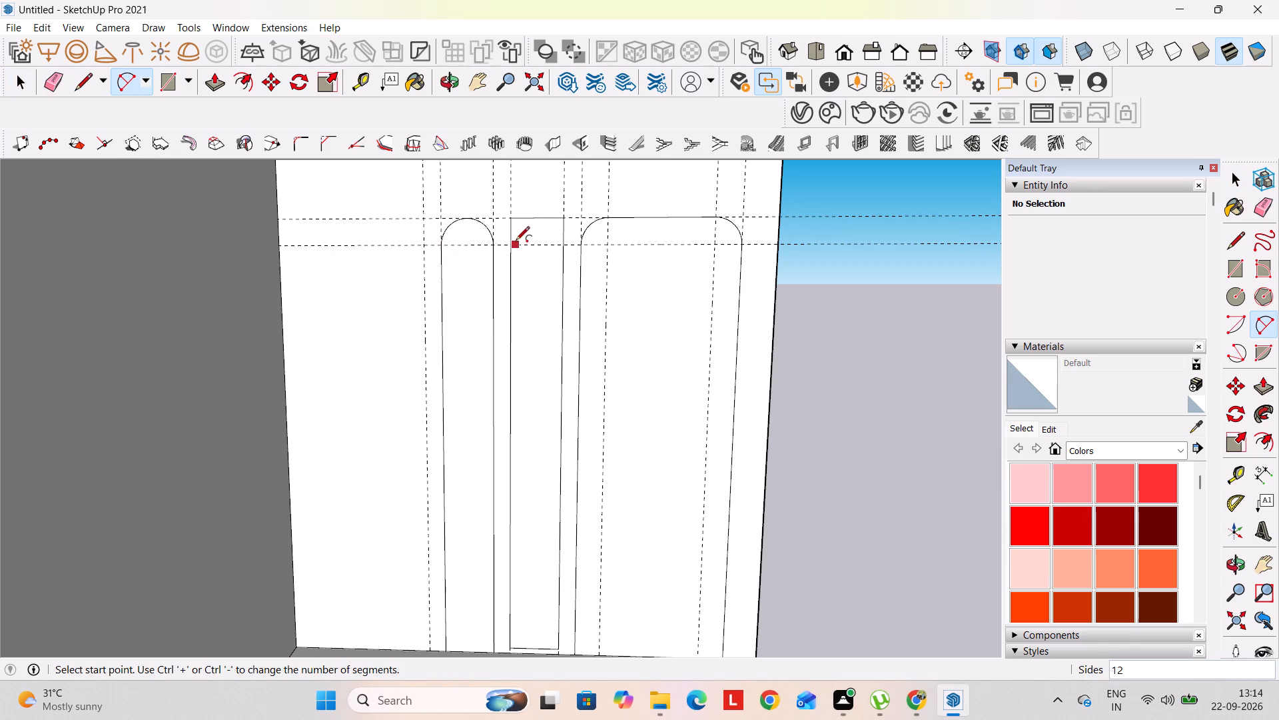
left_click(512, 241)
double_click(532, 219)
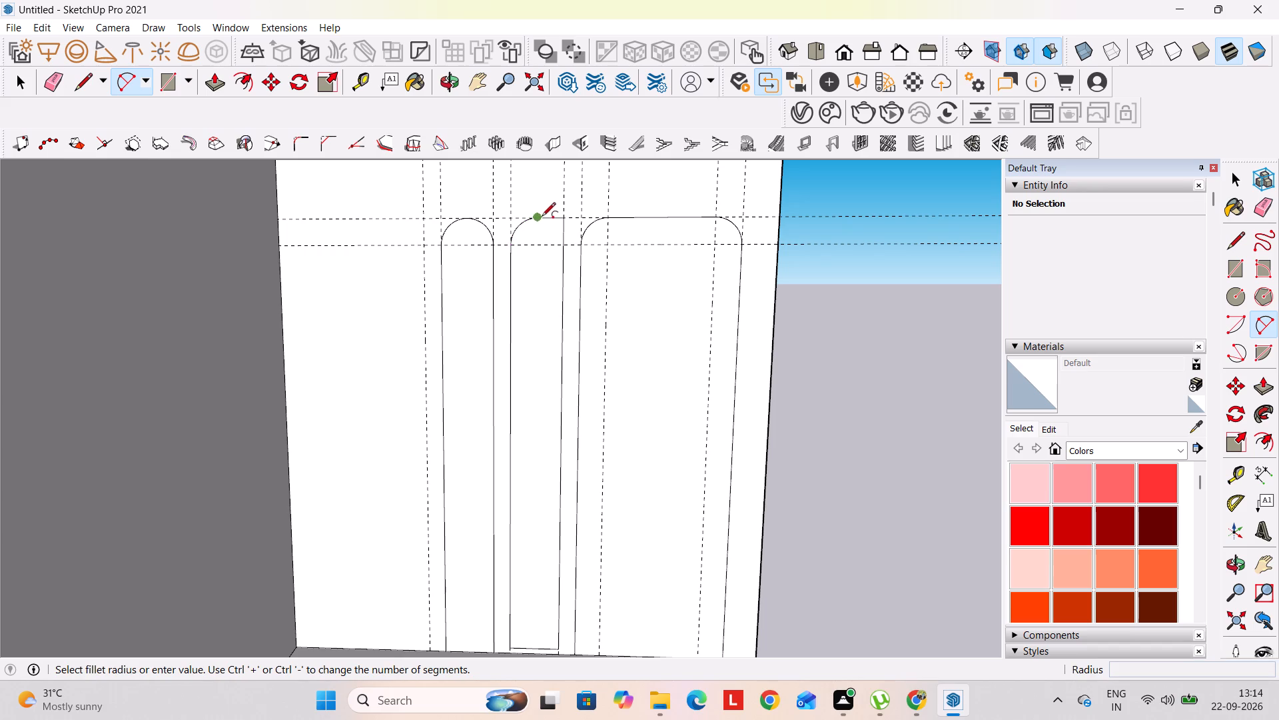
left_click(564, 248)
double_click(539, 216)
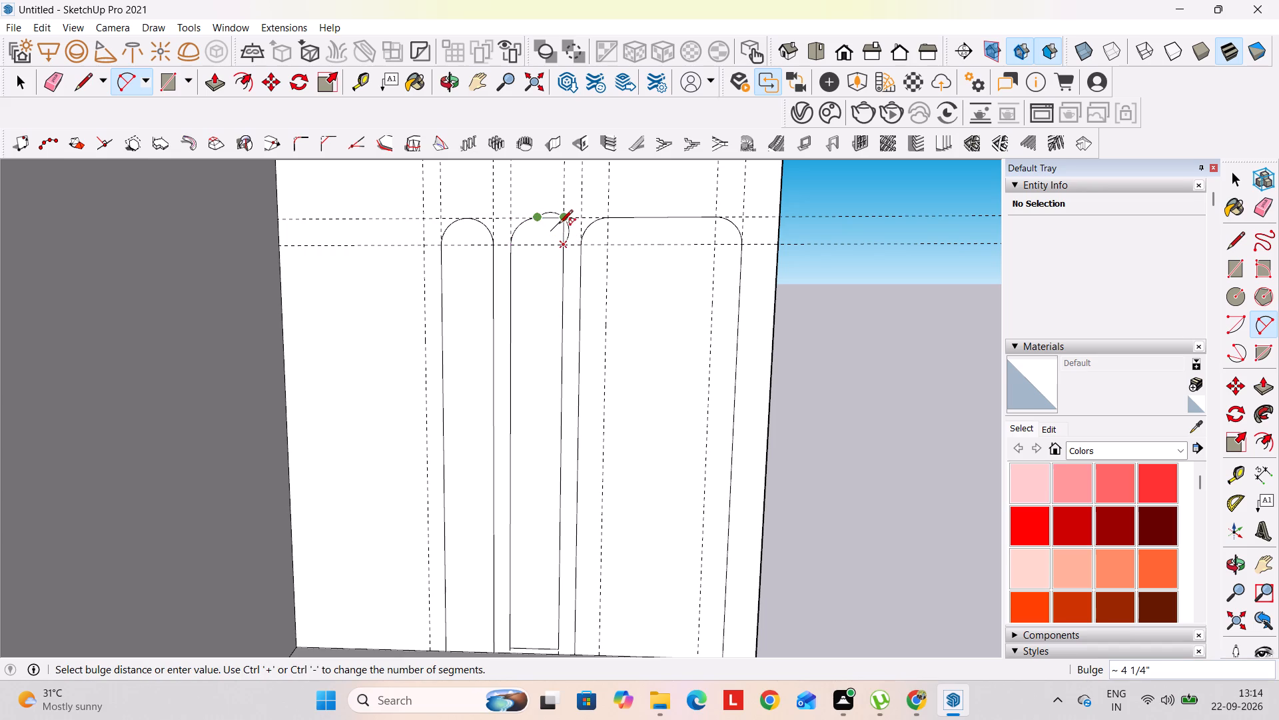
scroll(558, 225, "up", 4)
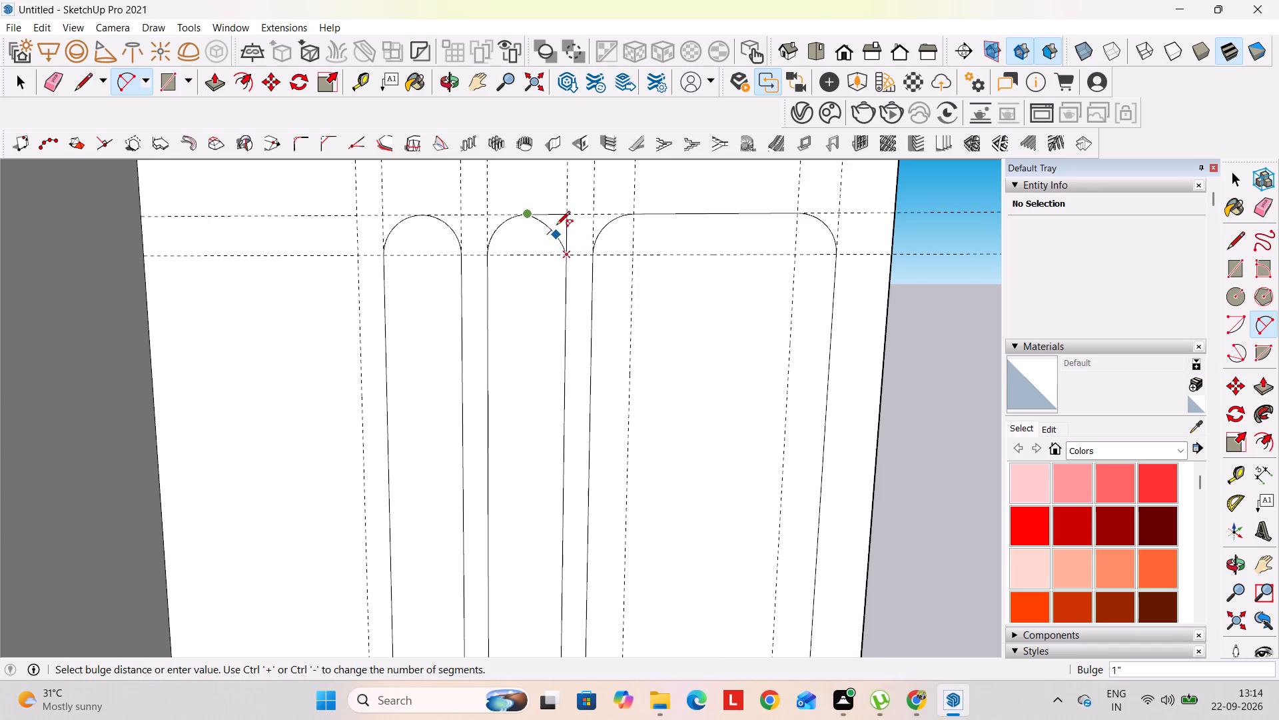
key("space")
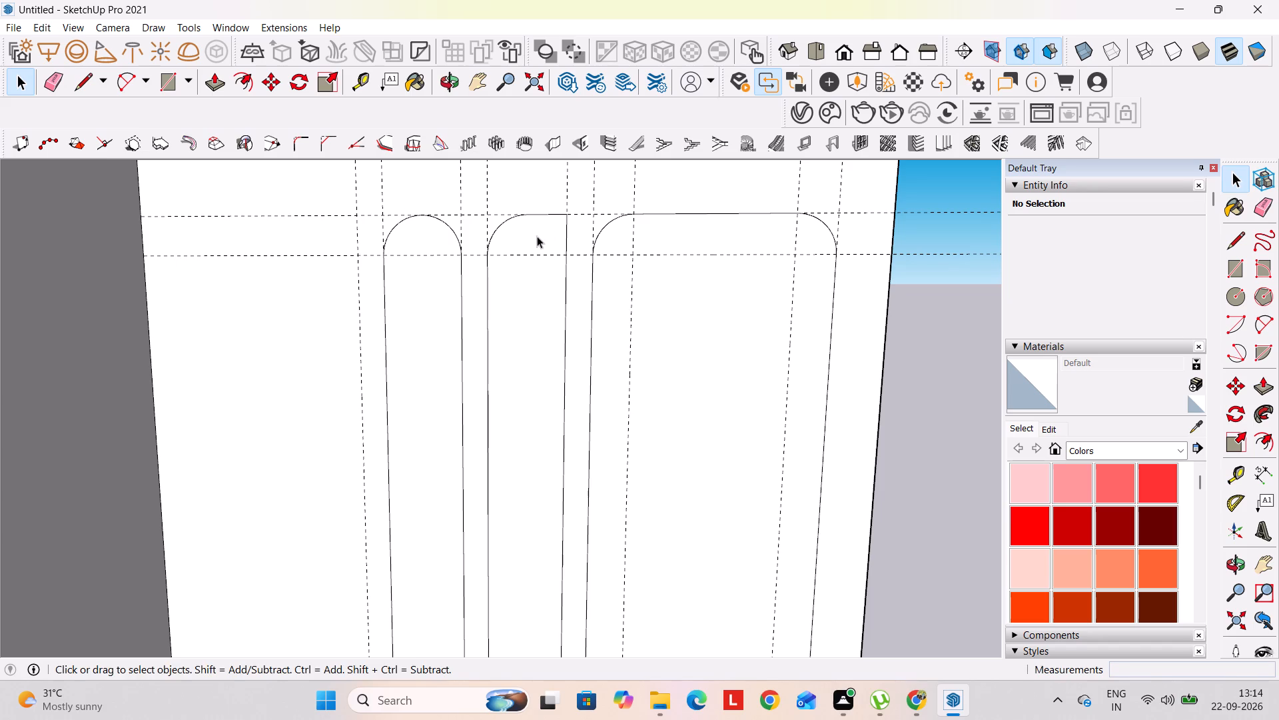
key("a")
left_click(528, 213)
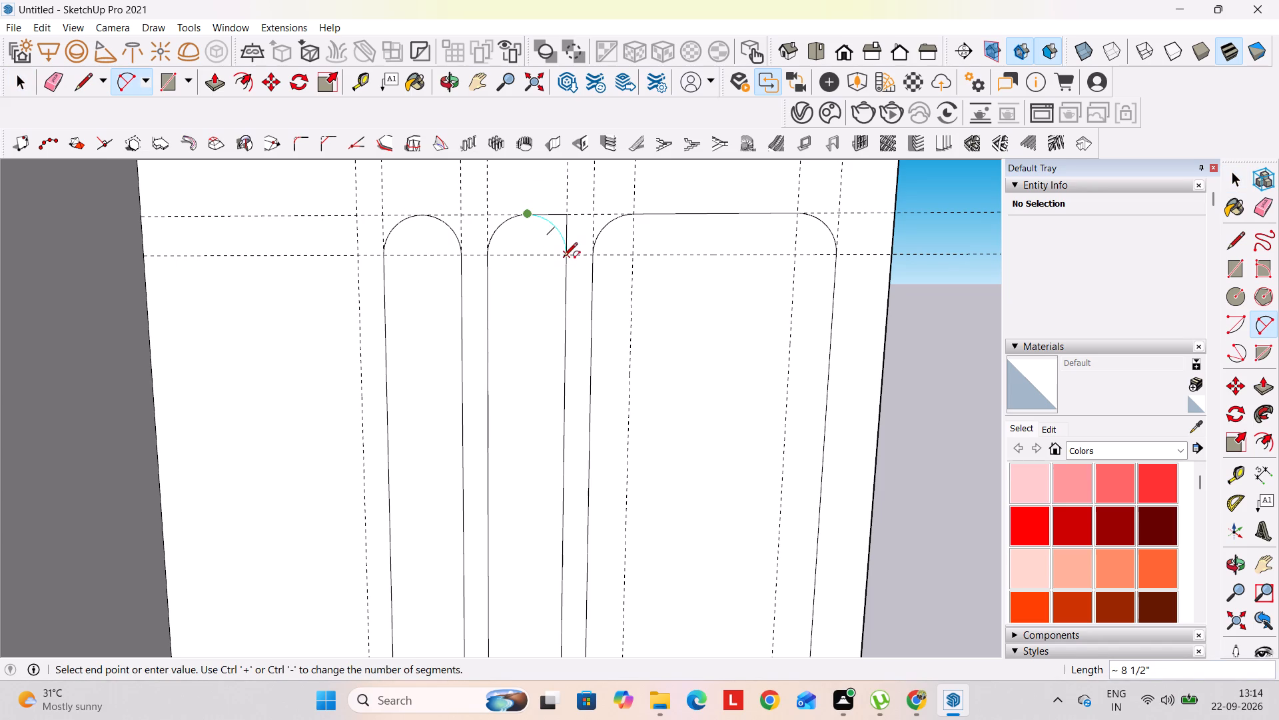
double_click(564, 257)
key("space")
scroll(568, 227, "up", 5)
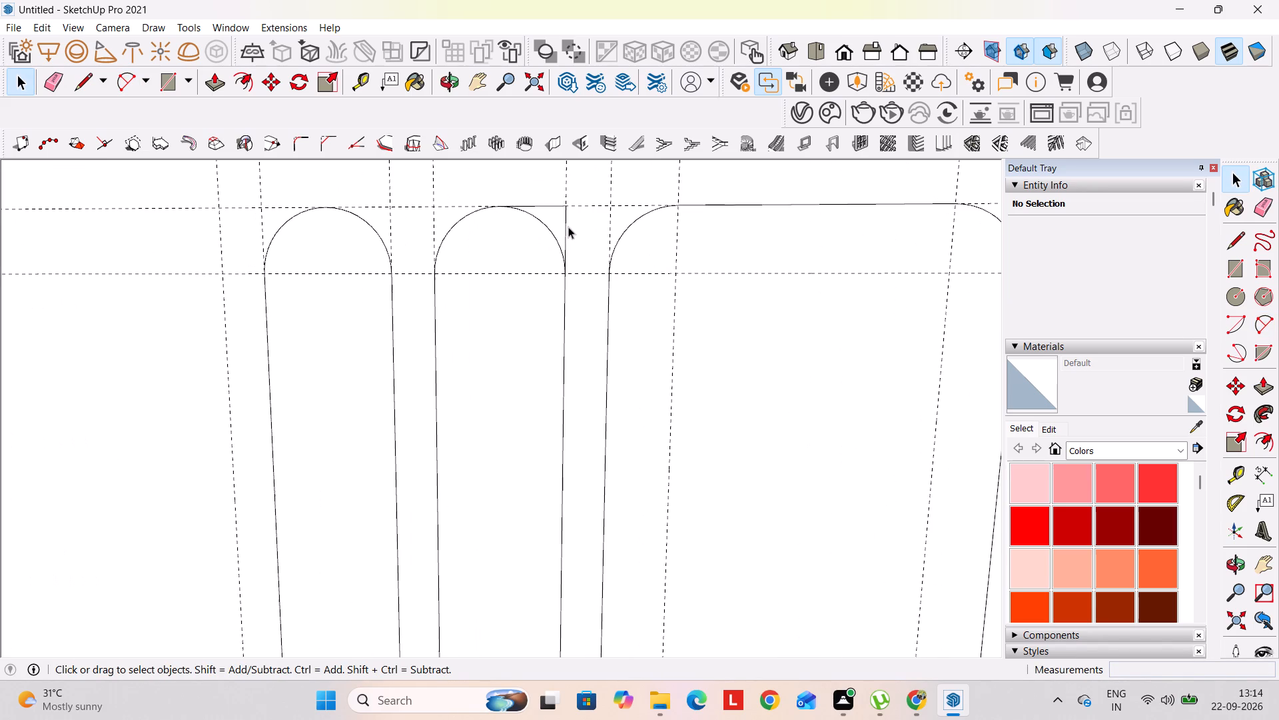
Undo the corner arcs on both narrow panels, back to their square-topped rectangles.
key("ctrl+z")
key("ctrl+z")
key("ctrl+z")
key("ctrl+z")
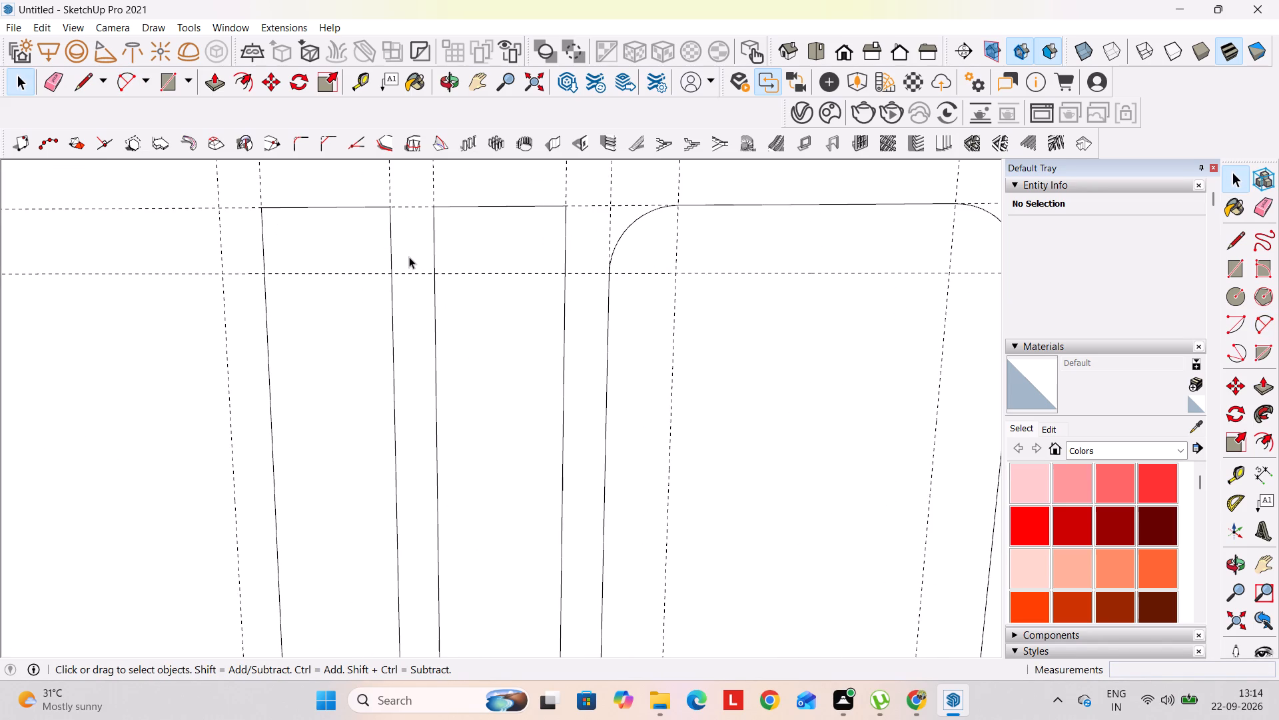
Draw a 1' wide semicircular arc across the farther panel, between its sides at the lower horizontal guide and reaching its top edge.
key("a")
left_click(264, 275)
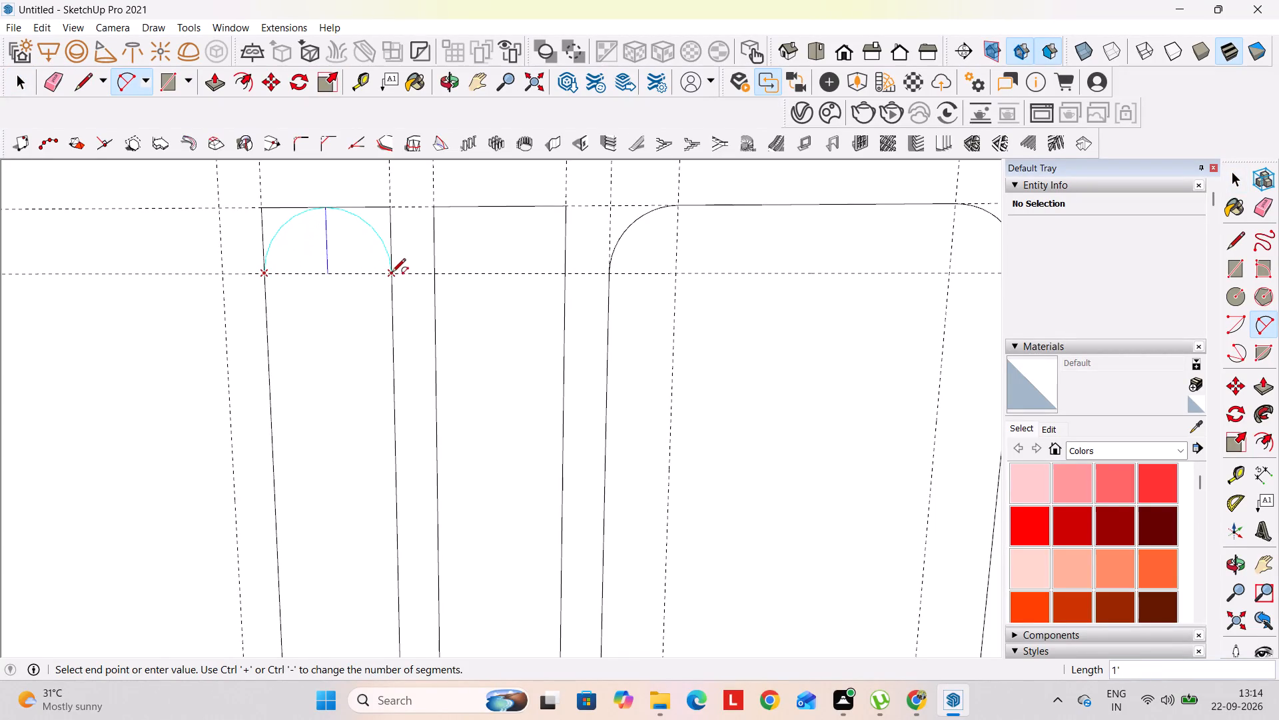
double_click(394, 273)
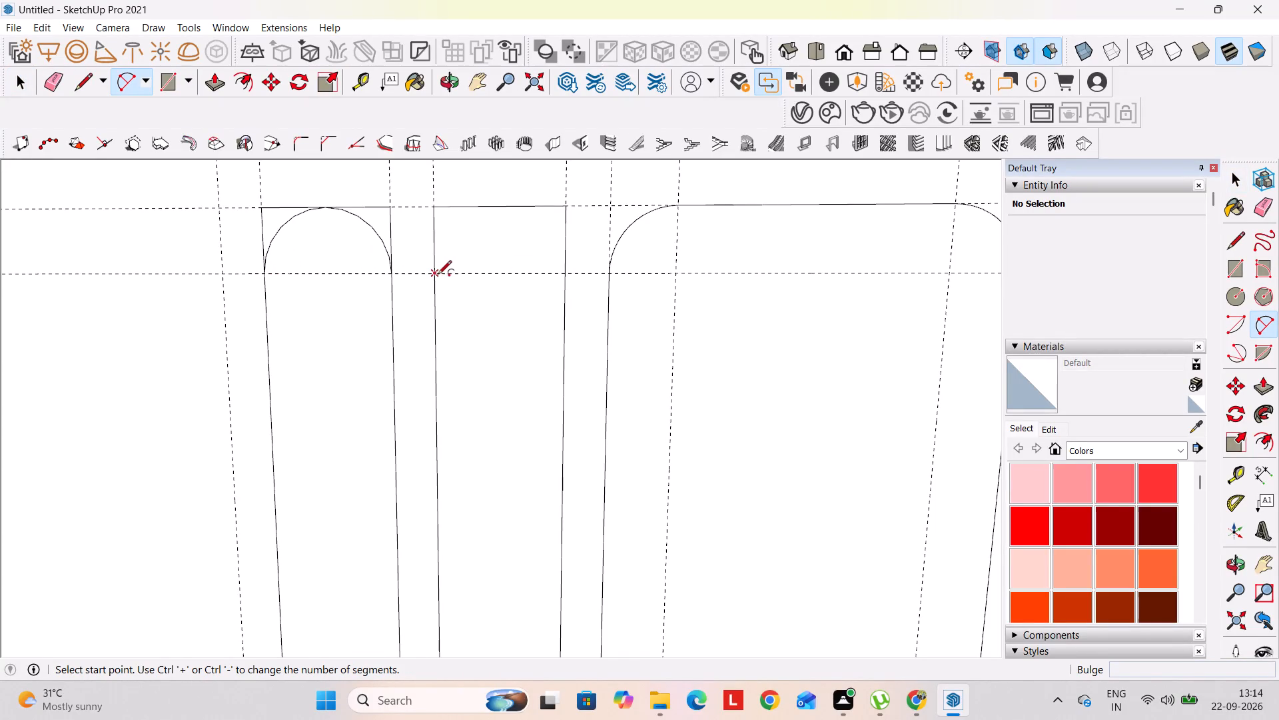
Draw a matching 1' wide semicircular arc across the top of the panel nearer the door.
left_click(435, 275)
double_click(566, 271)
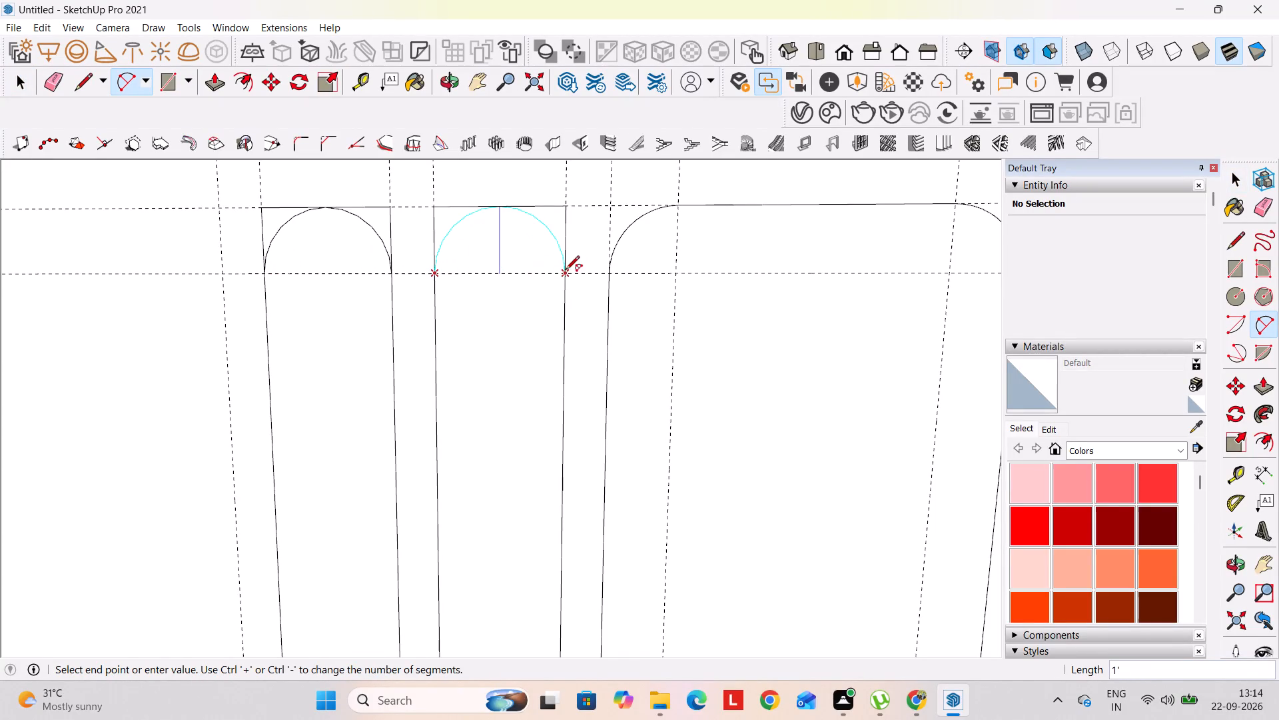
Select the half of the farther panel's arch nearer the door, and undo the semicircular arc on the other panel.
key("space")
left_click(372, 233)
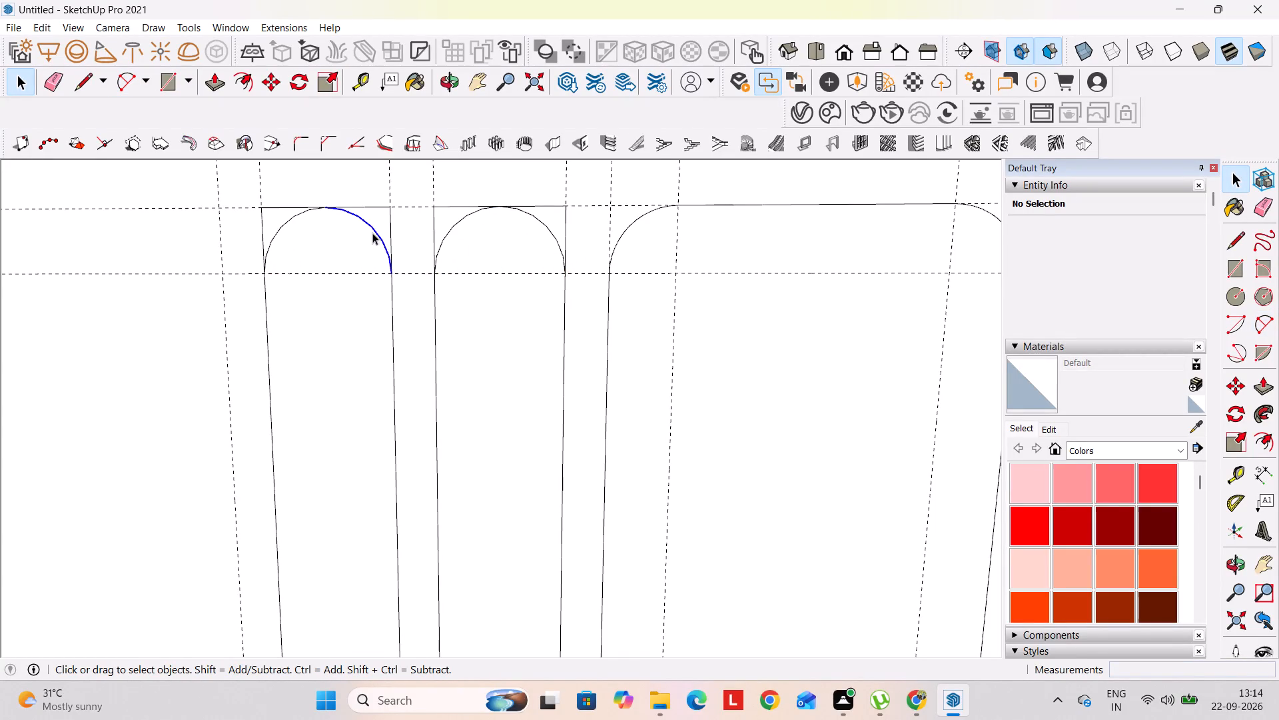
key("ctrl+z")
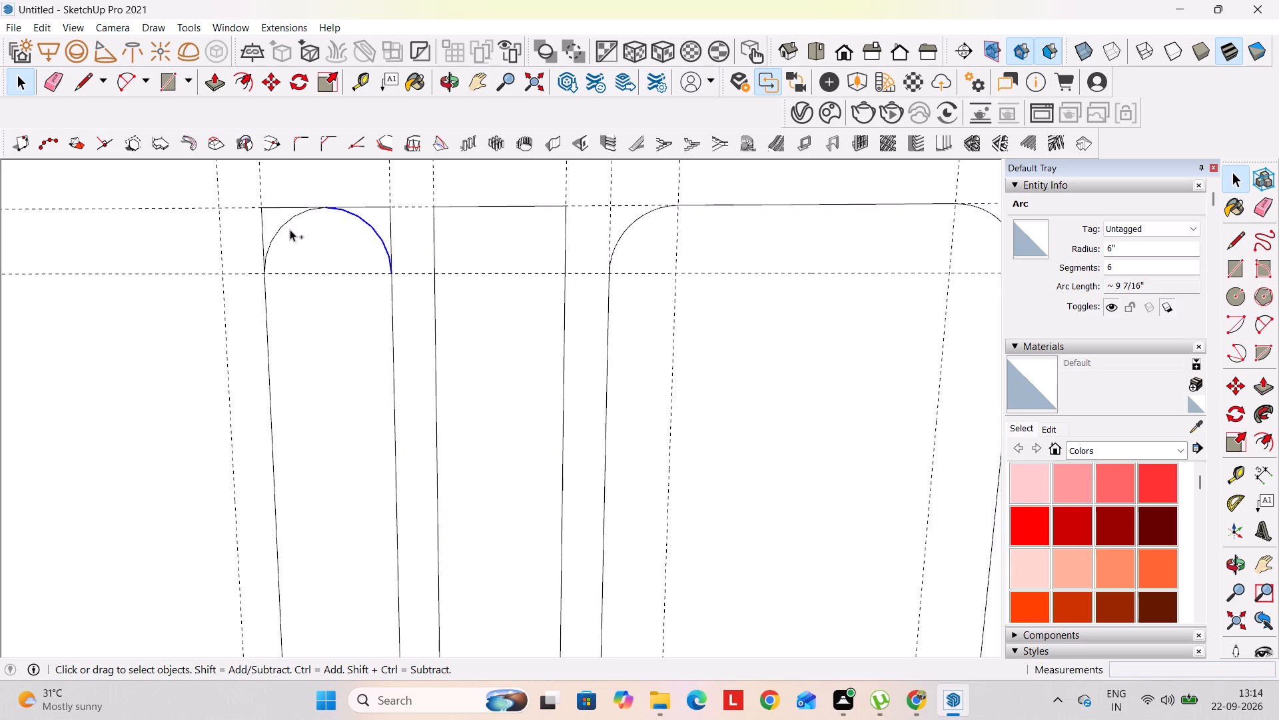
Undo the farther narrow panel's arch, and draw a 1' line across that panel at the lower horizontal guide.
key("ctrl+z")
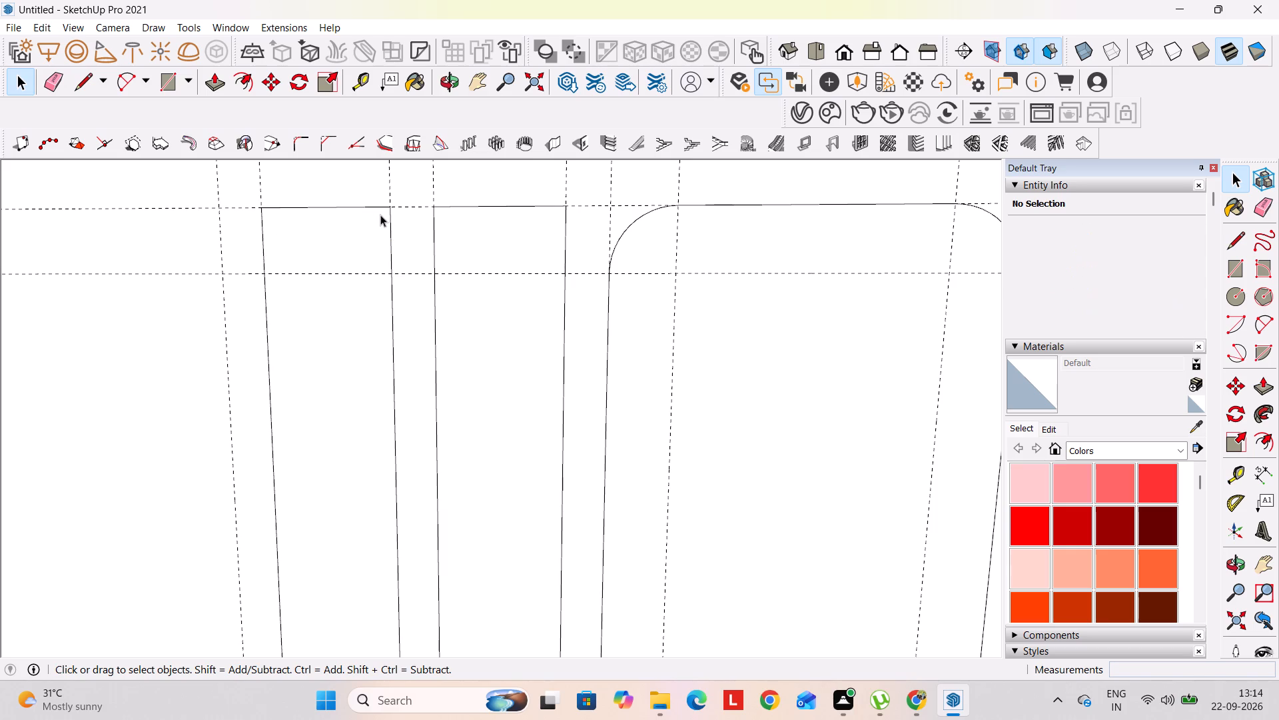
key("l")
left_click(265, 275)
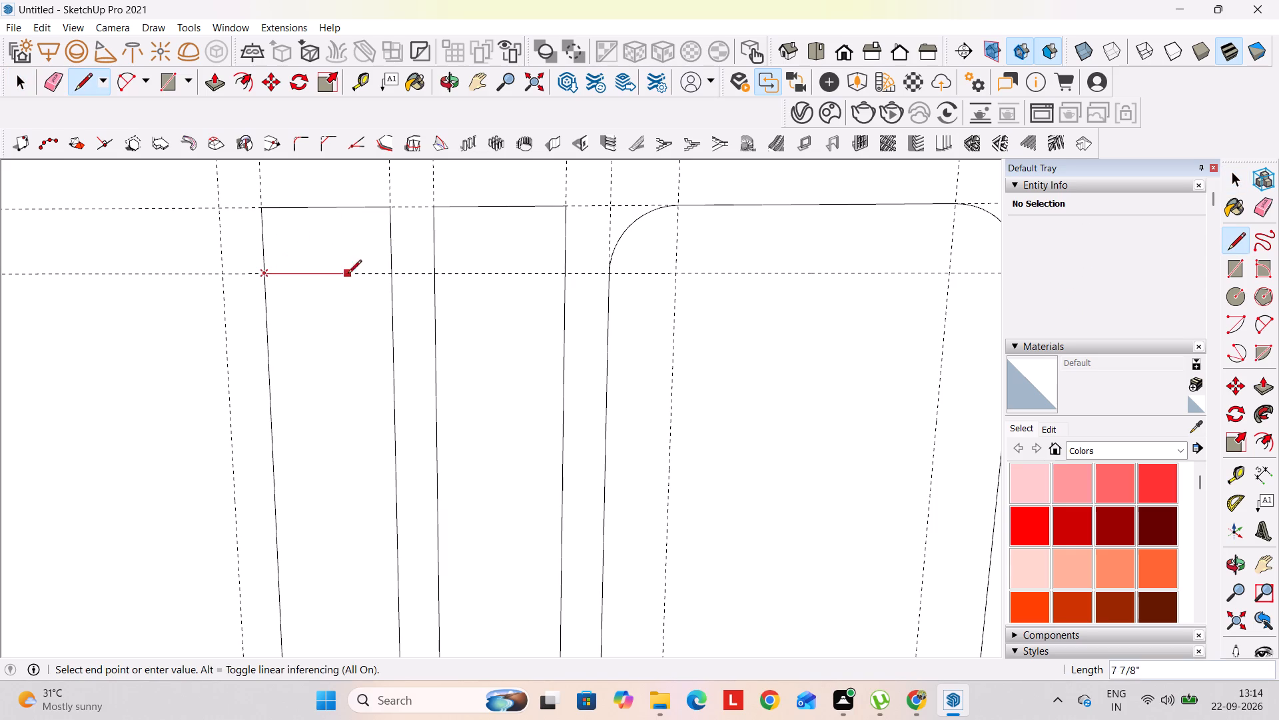
left_click(396, 270)
key("space")
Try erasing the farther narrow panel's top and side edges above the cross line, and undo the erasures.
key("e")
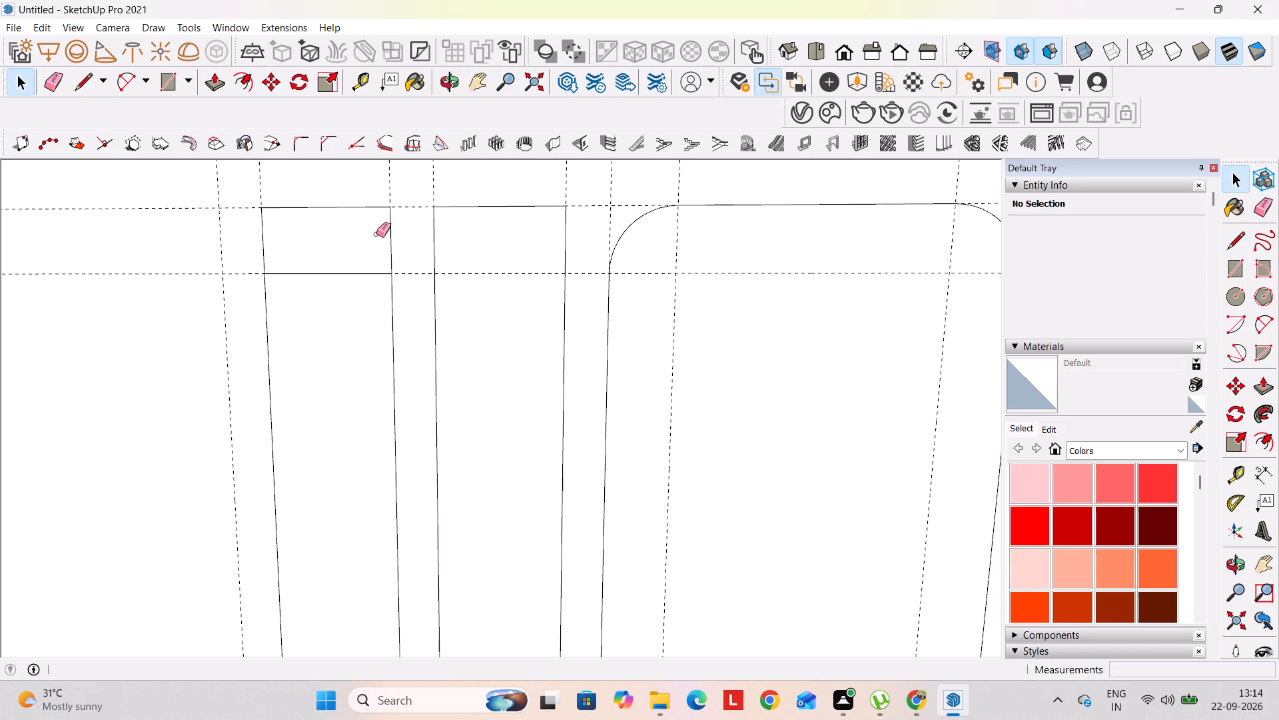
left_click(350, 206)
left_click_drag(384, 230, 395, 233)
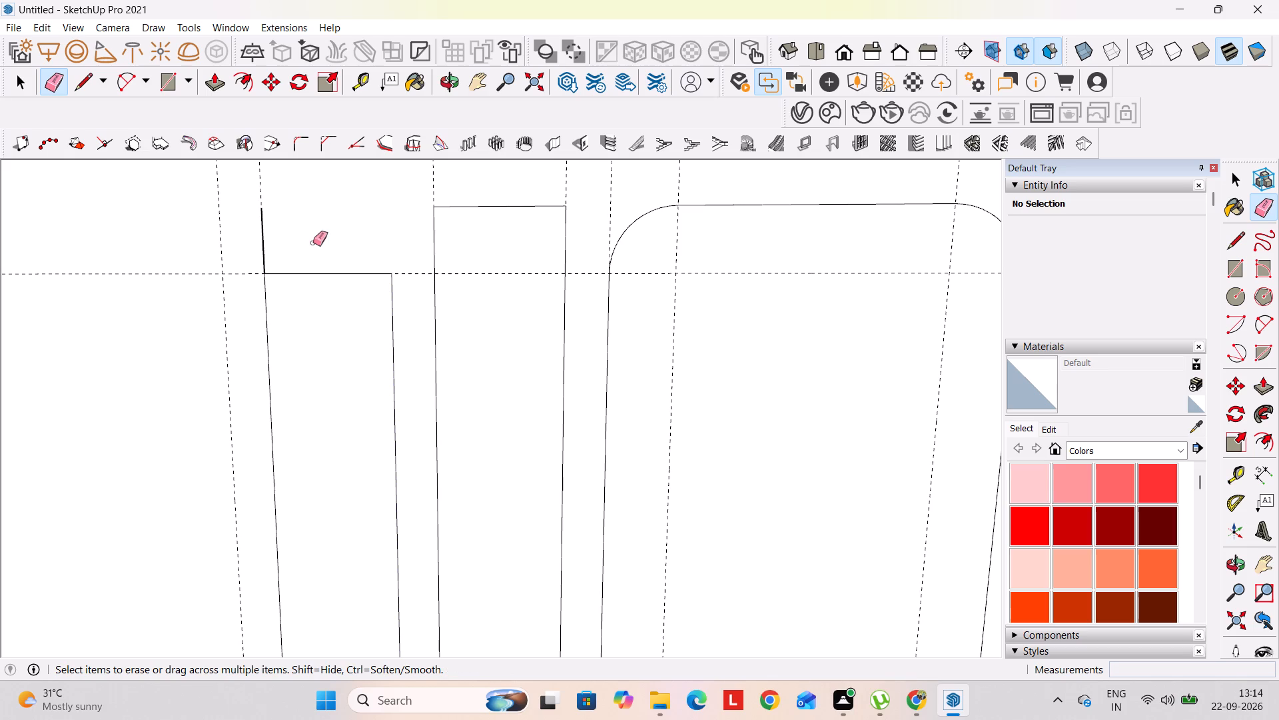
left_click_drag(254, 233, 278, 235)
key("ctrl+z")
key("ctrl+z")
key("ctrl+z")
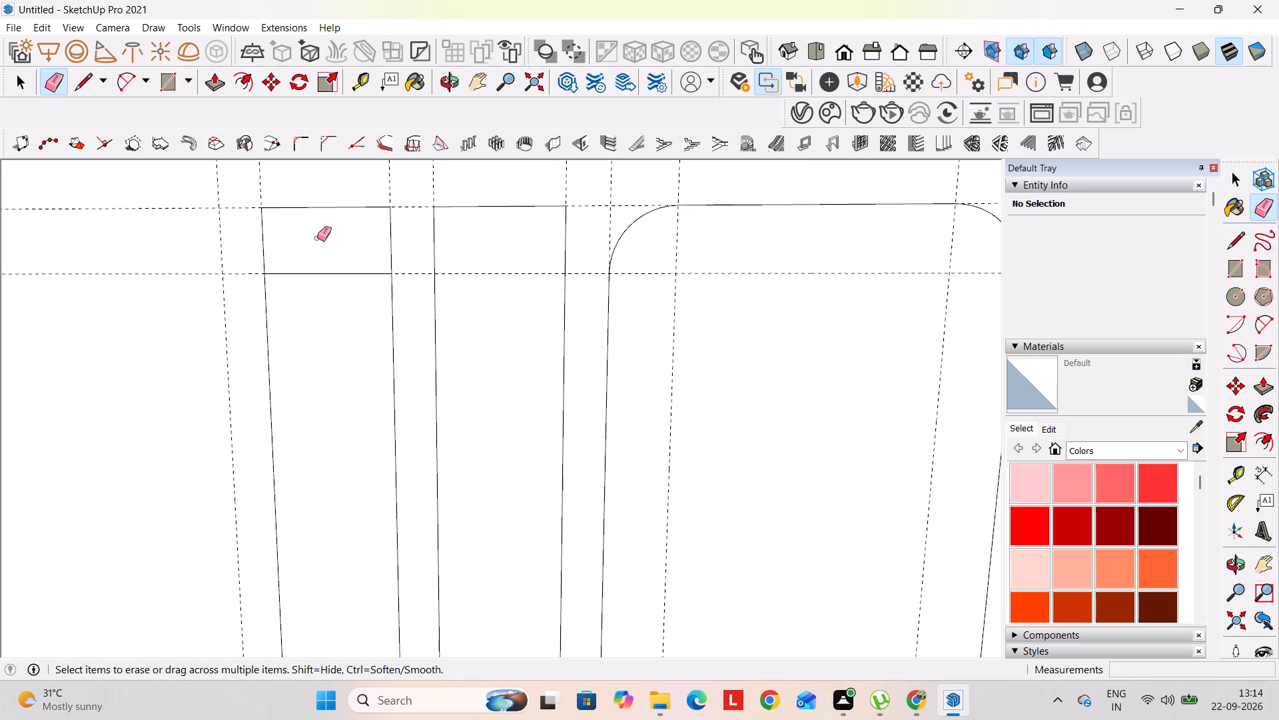
Draw a line about 2' 9" from the wall corner along the upper guide, continuing down the vertical guide to outline a partial panel.
scroll(330, 233, "down", 4)
key("space")
scroll(338, 251, "down", 3)
middle_click_drag(300, 305, 370, 297, "shift")
scroll(372, 297, "down", 2)
key("l")
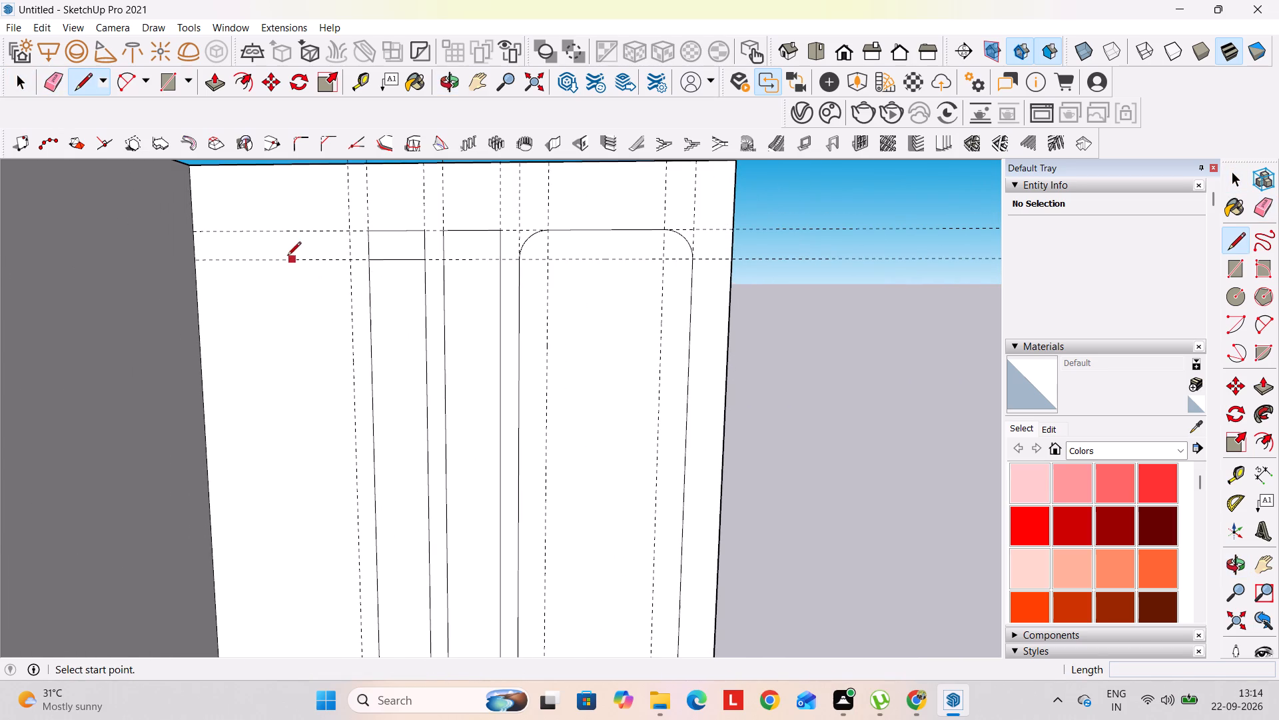
left_click(192, 233)
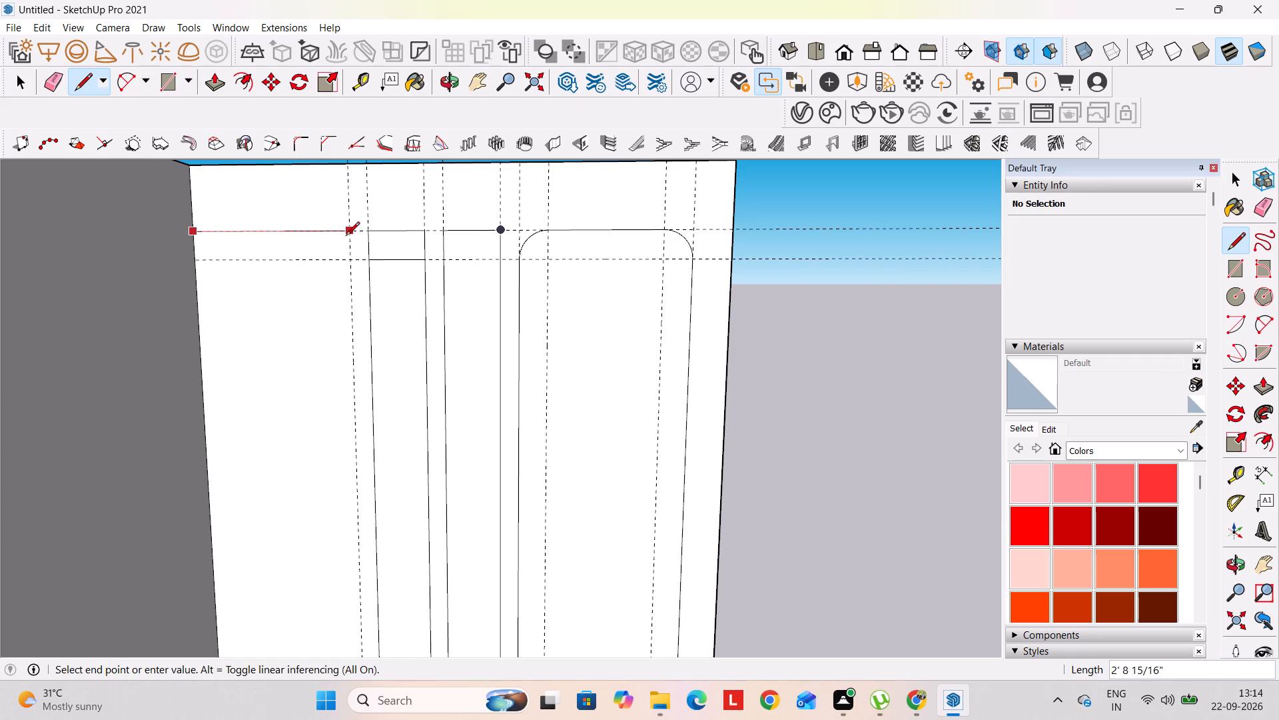
left_click(350, 233)
scroll(364, 579, "down", 2)
middle_click_drag(364, 570, 393, 443)
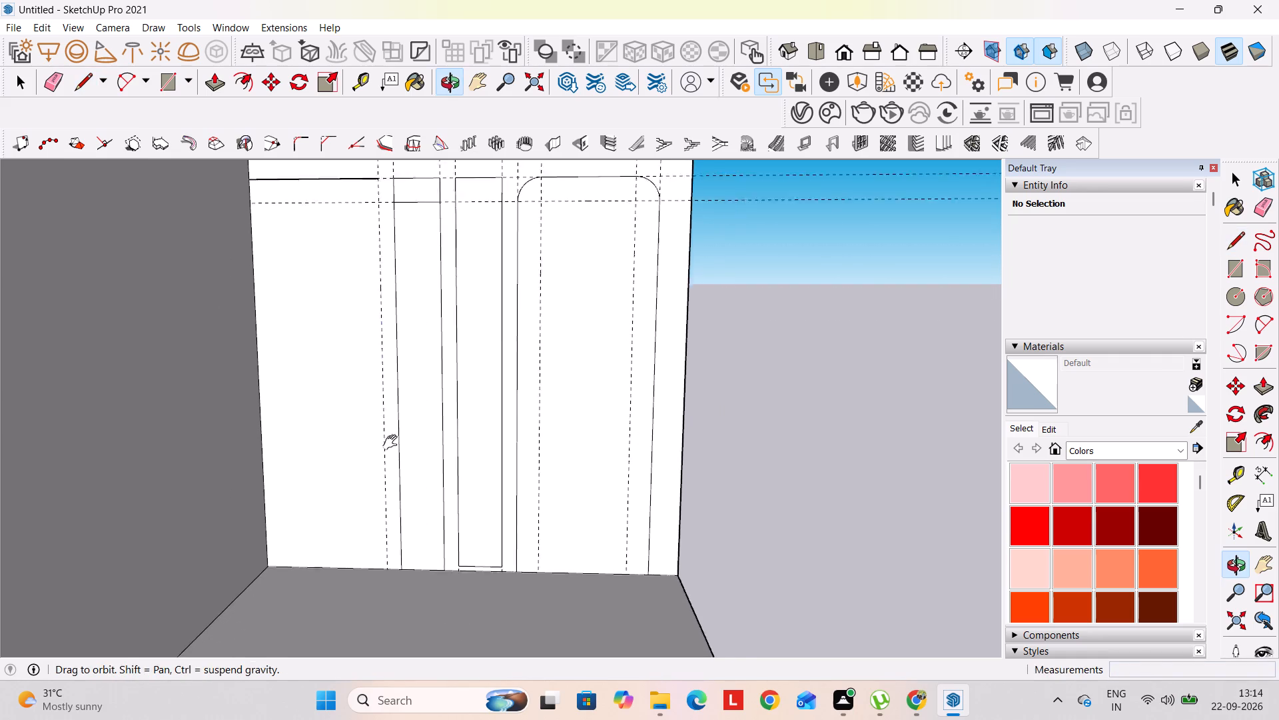
middle_click_drag(393, 443, 395, 429)
left_click(392, 537)
key("space")
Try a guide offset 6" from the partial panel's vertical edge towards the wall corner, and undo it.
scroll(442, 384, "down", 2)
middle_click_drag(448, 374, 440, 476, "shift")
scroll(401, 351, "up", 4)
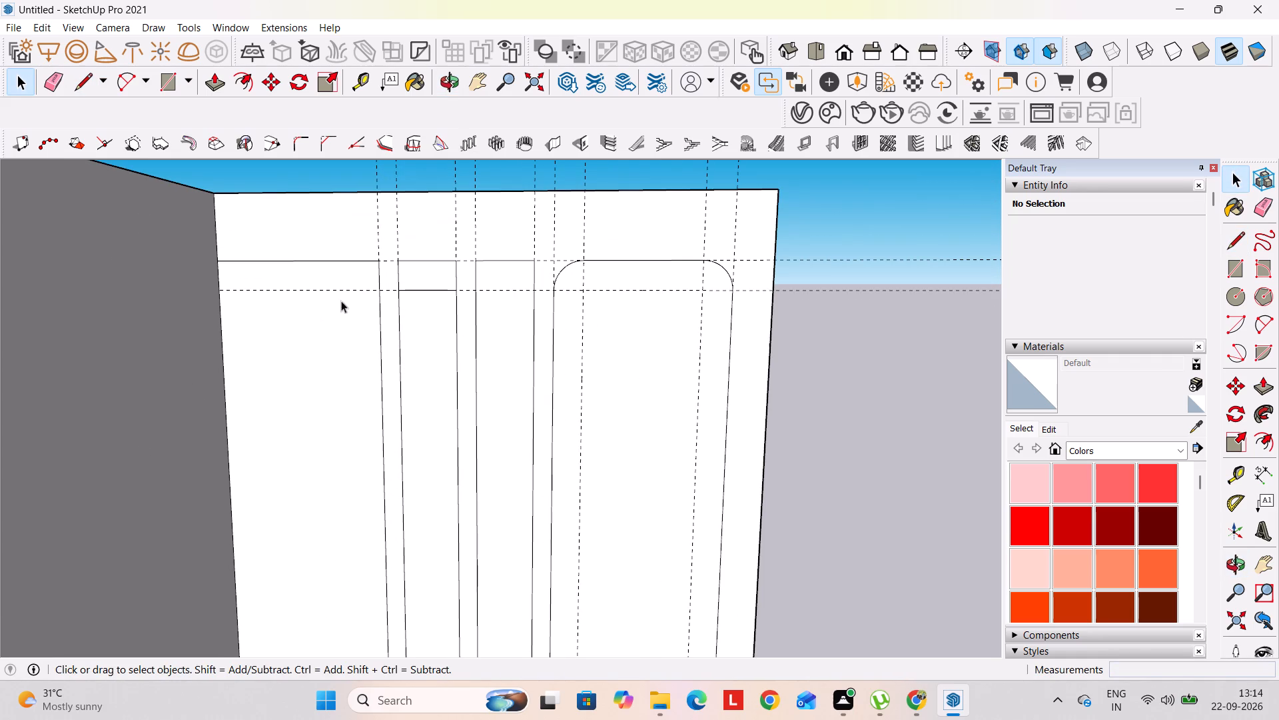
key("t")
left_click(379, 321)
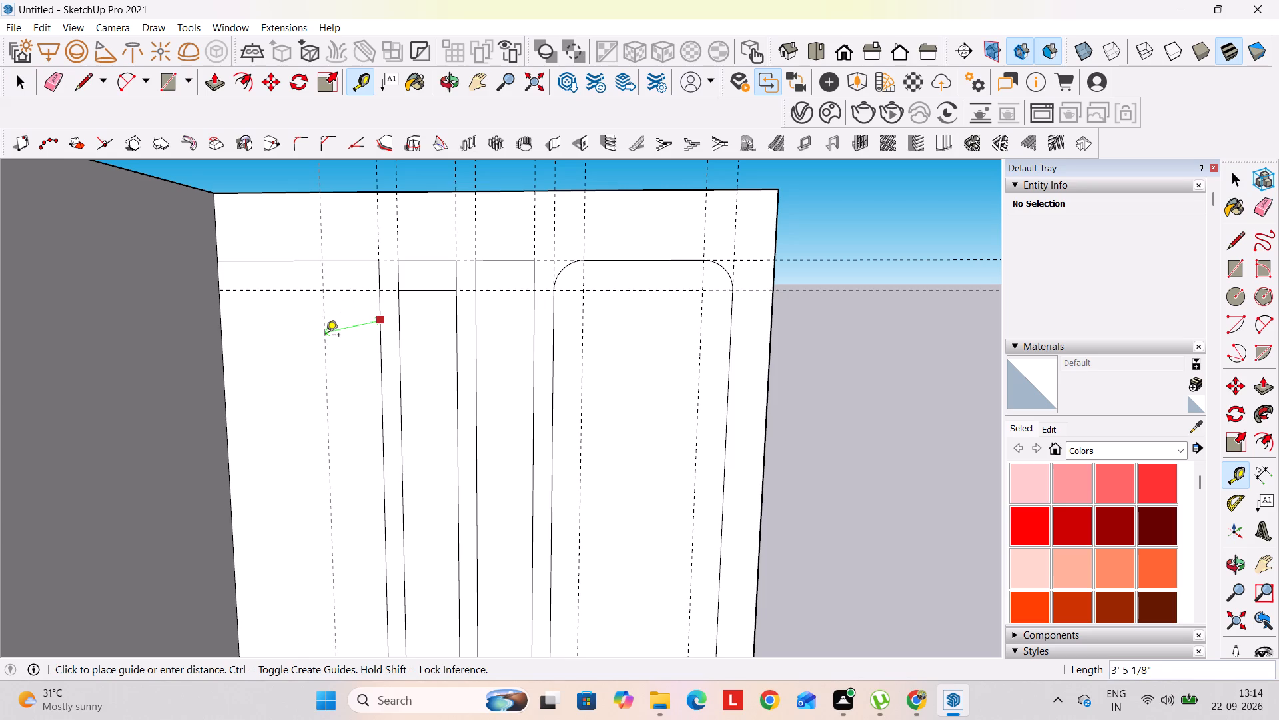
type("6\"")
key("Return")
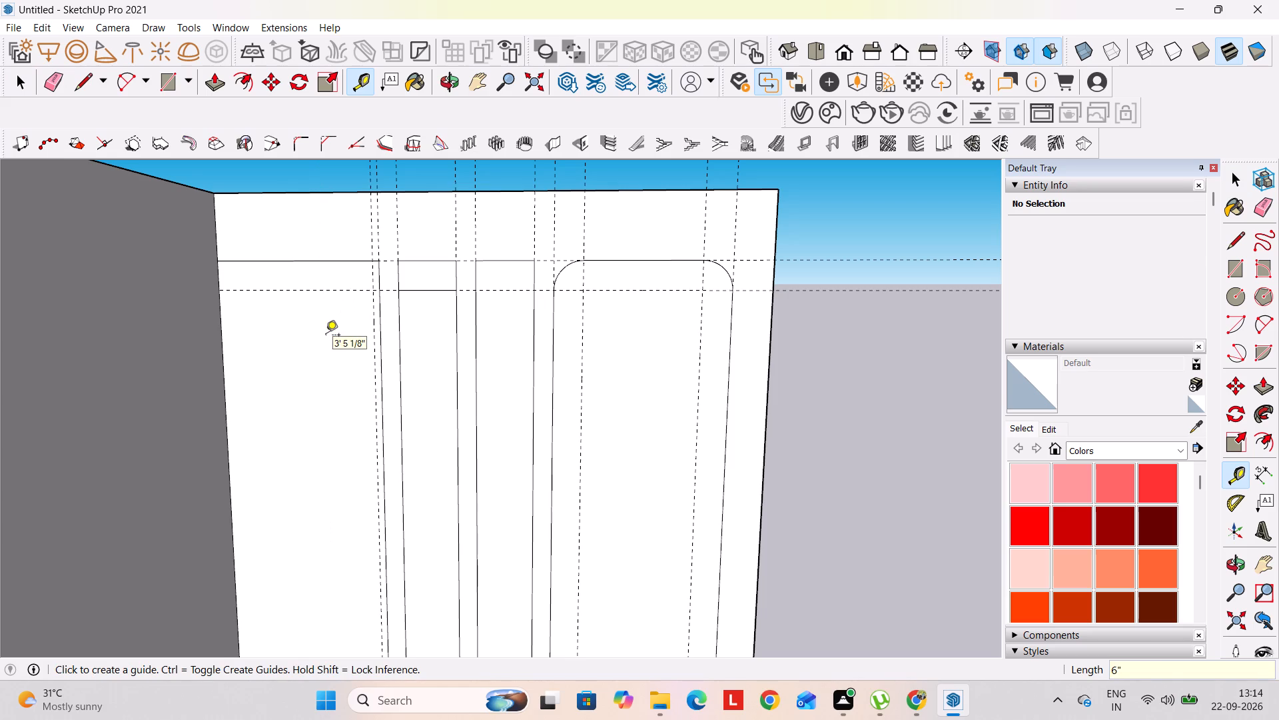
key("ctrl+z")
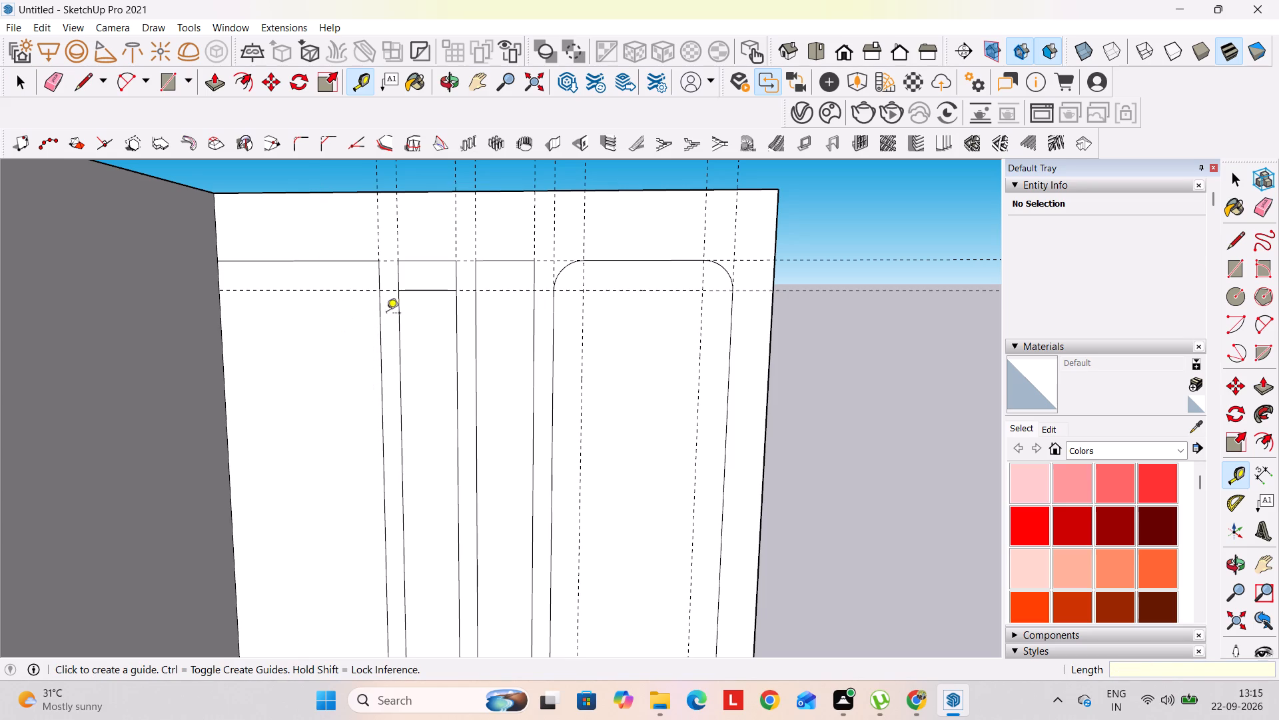
Place a vertical guide inside the partial panel's side edge, and round its upper corner with a tangent arc starting from that guide.
left_click(378, 319)
left_click(347, 327)
key("space")
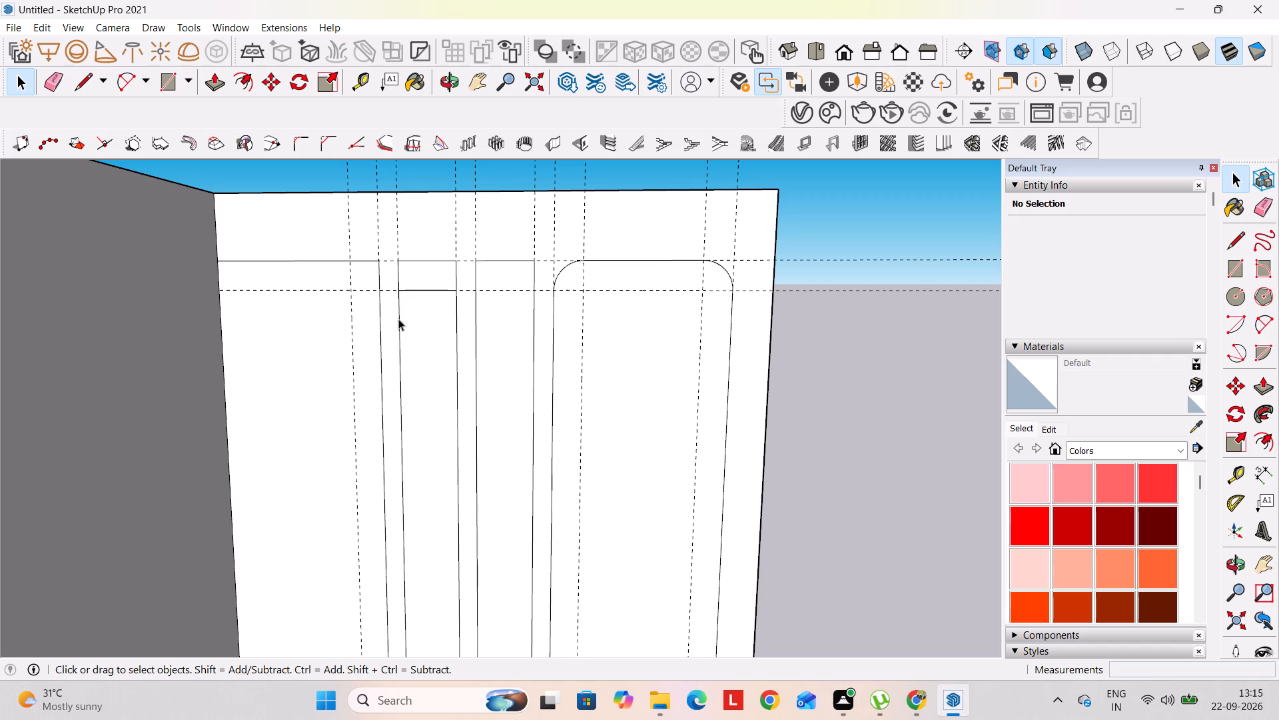
key("a")
left_click(350, 261)
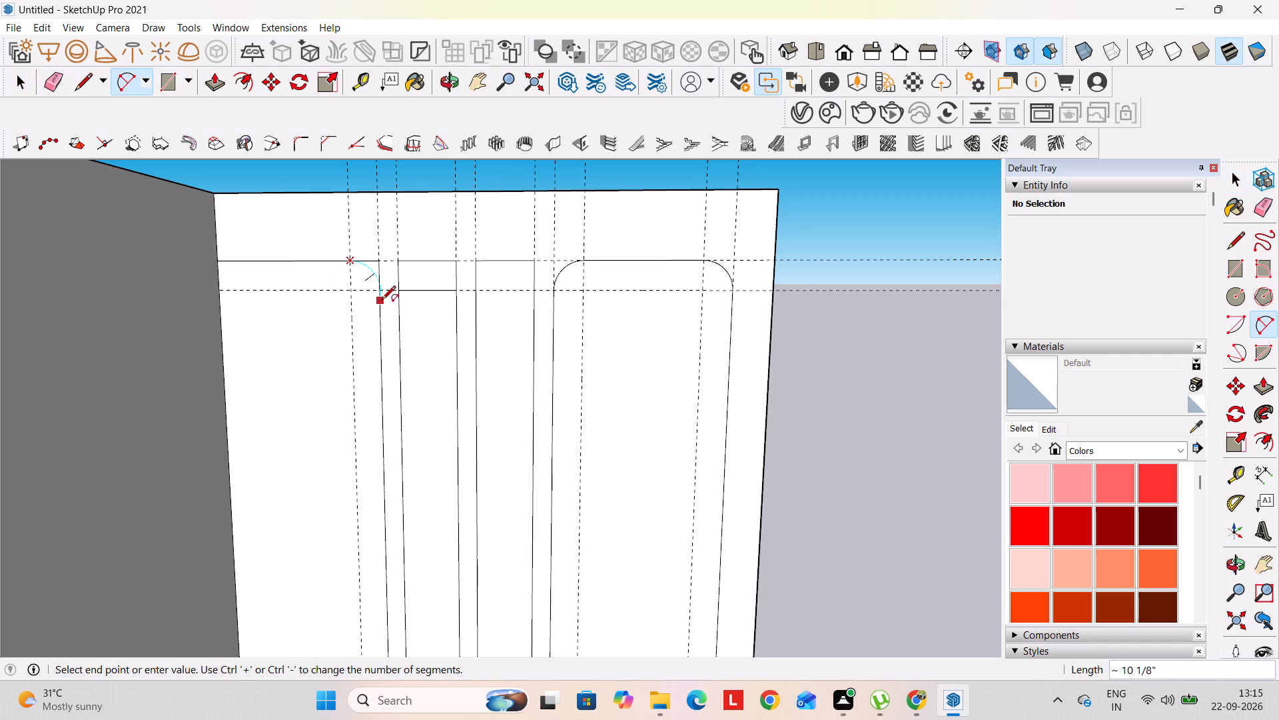
double_click(375, 293)
key("space")
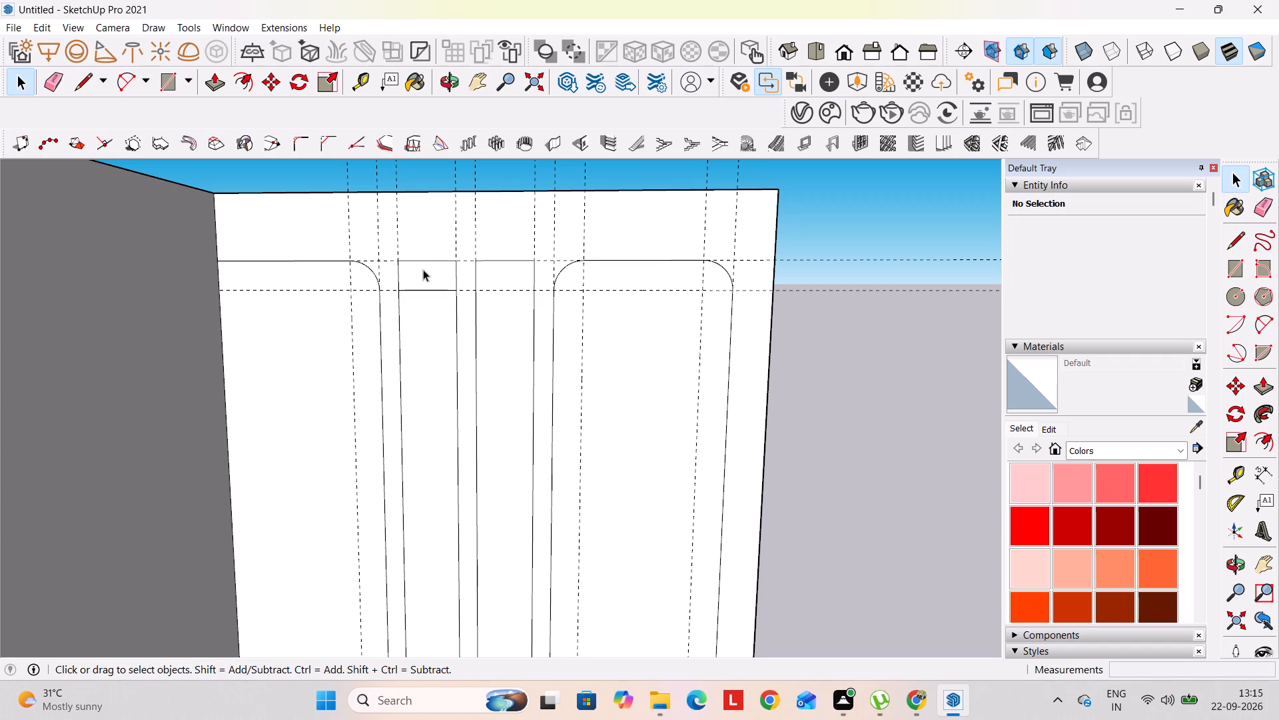
Draw a 1' line across the narrow panel nearer the door at the lower horizontal guide.
left_click(492, 298)
key("l")
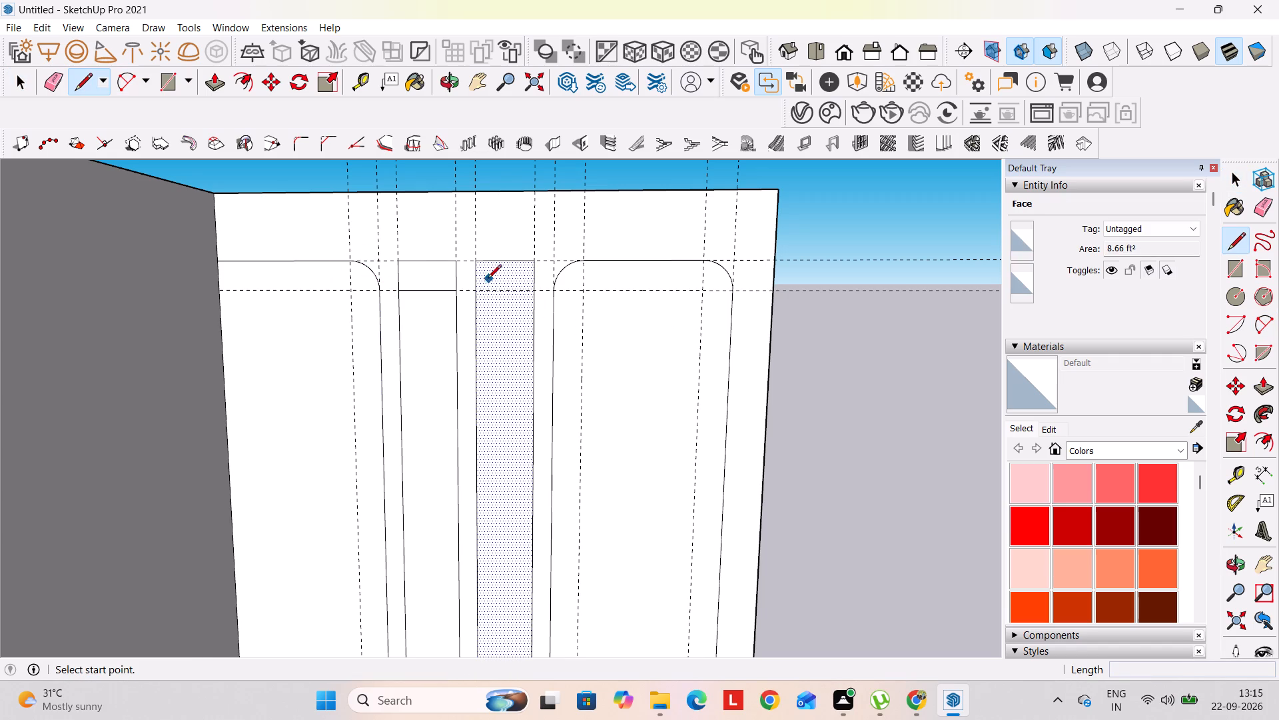
left_click(474, 292)
left_click(534, 290)
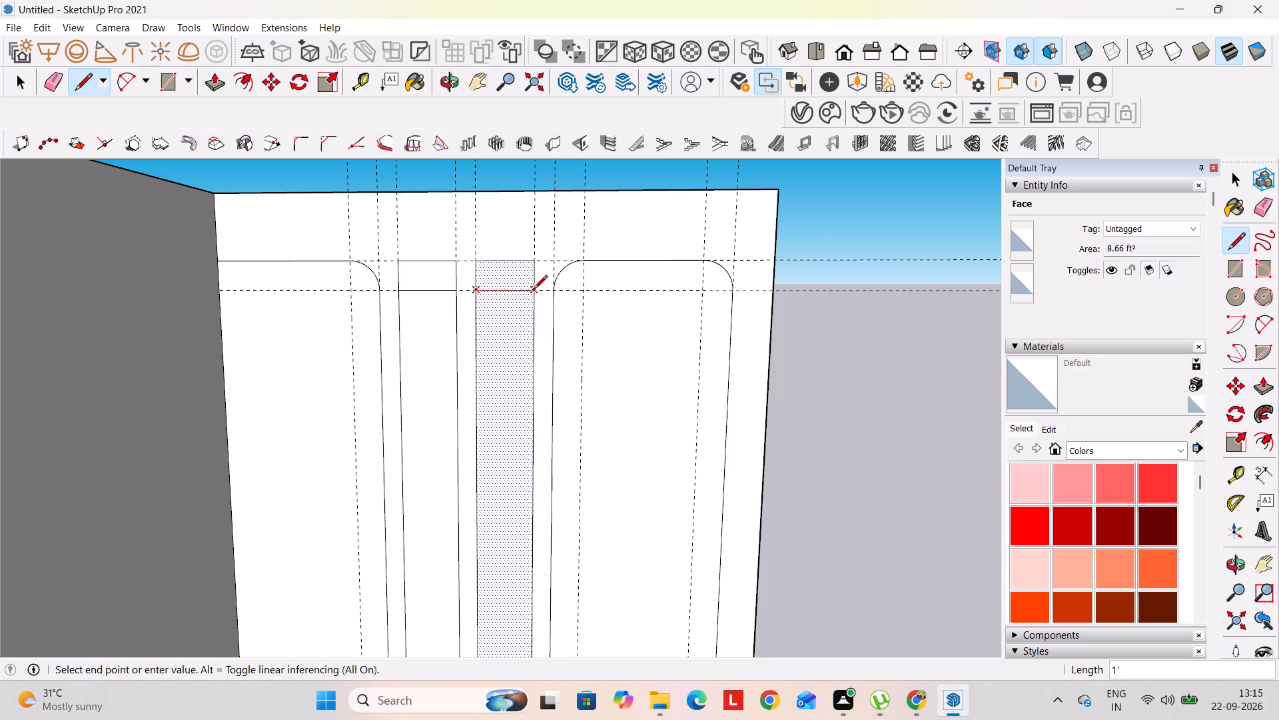
key("space")
Delete all construction guides from the model and clear the selection.
left_click(40, 29)
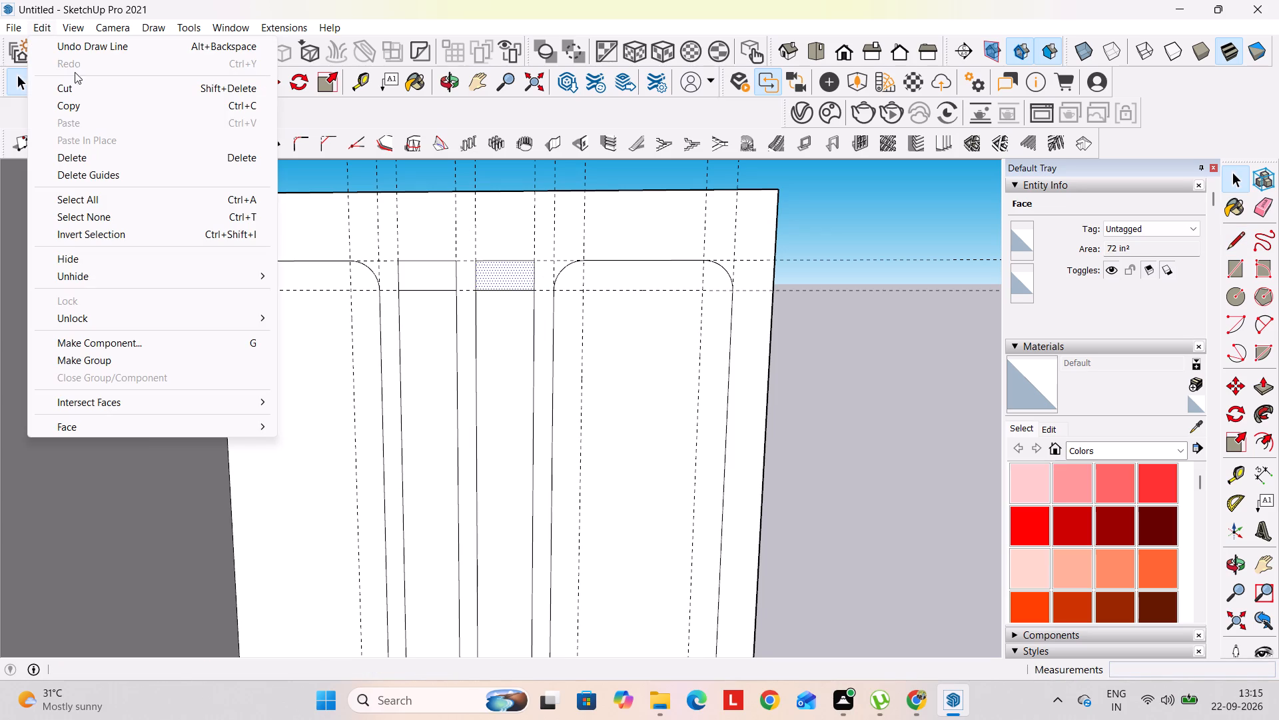
left_click(91, 171)
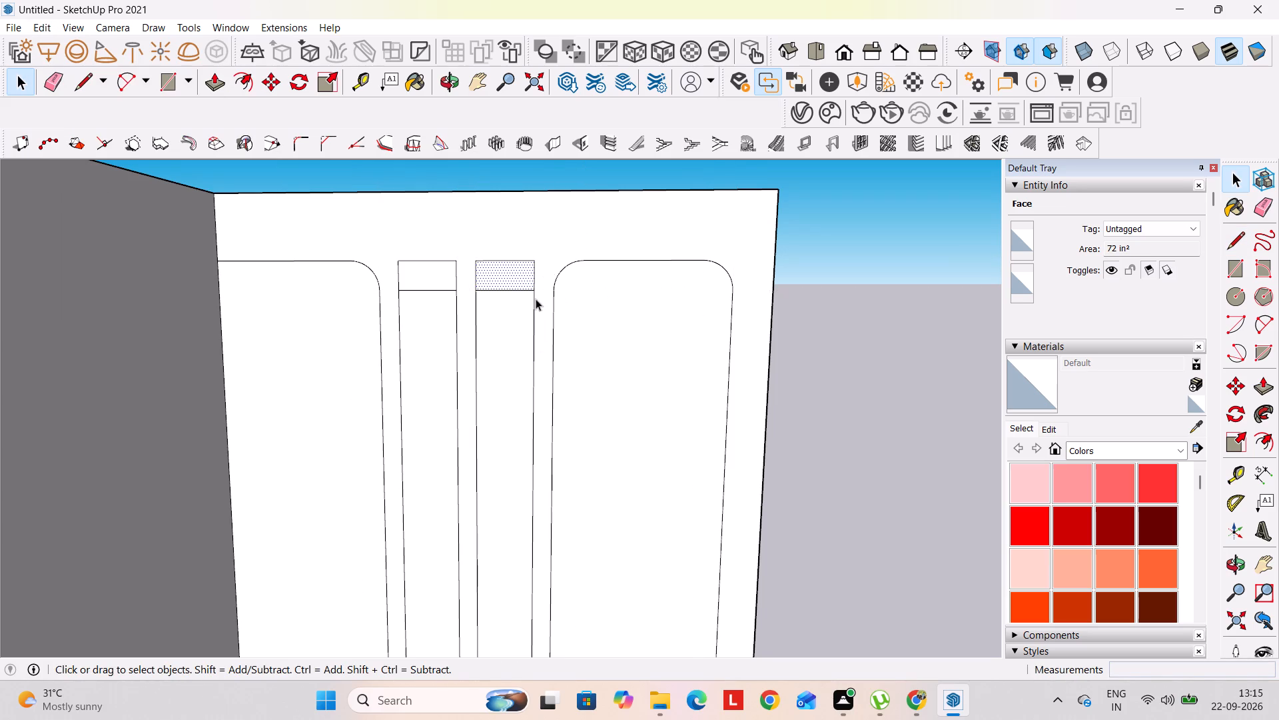
left_click(835, 264)
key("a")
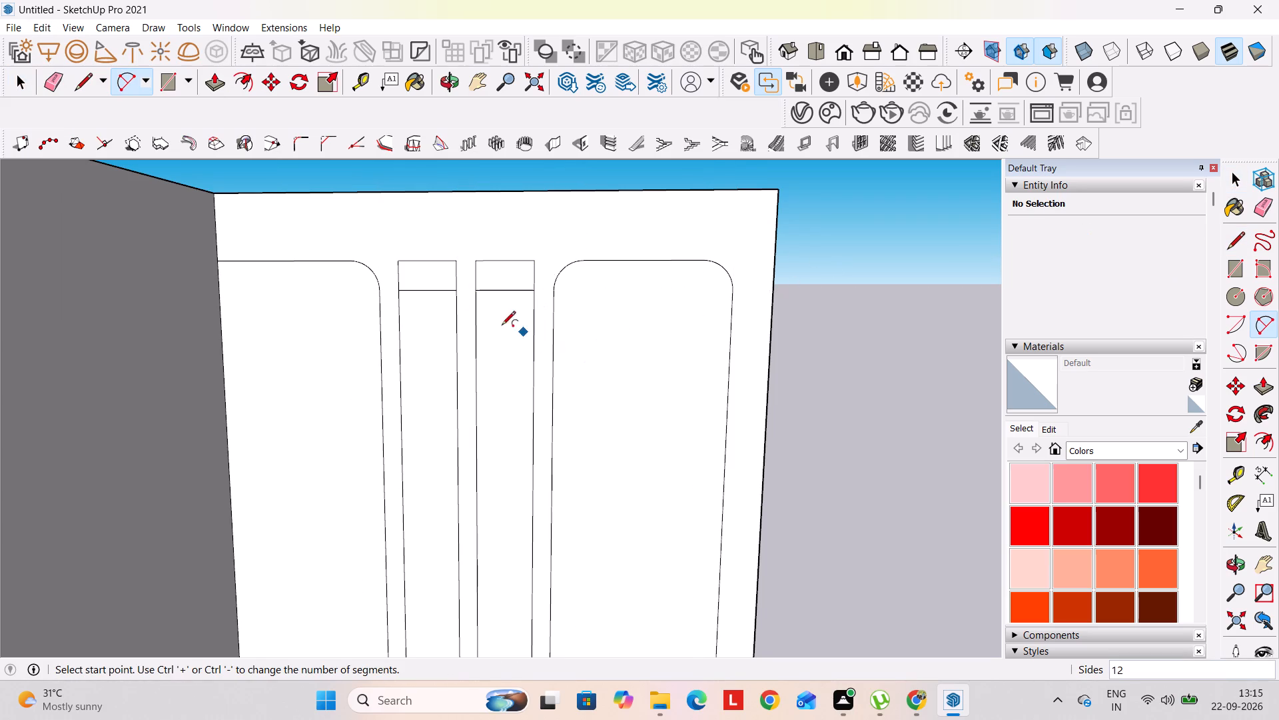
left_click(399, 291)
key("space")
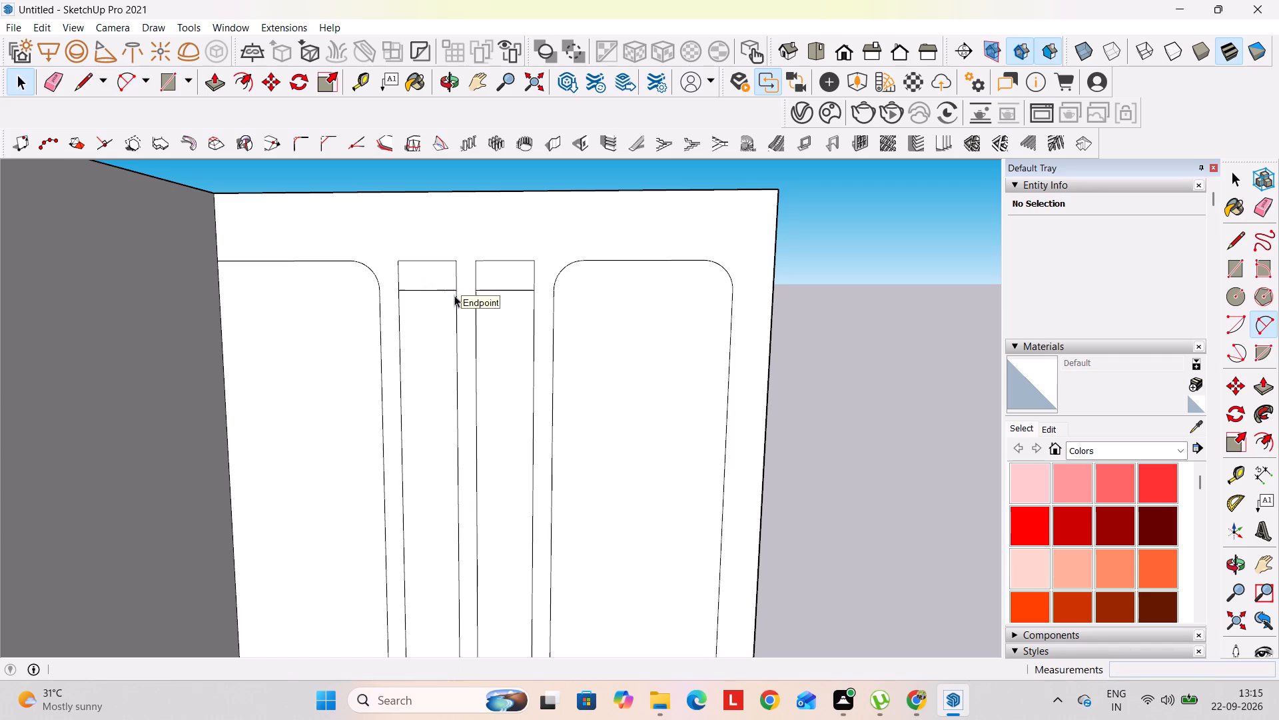
Erase the top and side edges above the cross line on both narrow panels.
key("e")
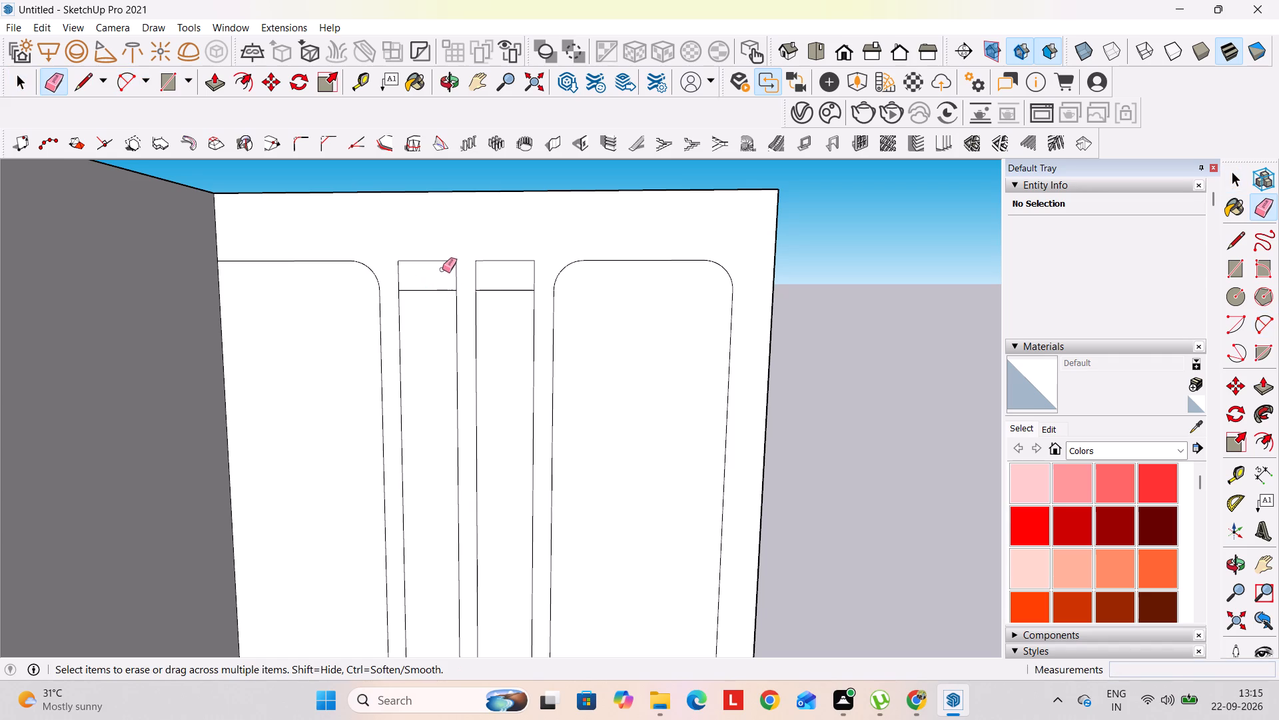
left_click_drag(454, 258, 452, 267)
left_click(400, 268)
left_click_drag(454, 270, 463, 270)
left_click_drag(470, 266, 536, 262)
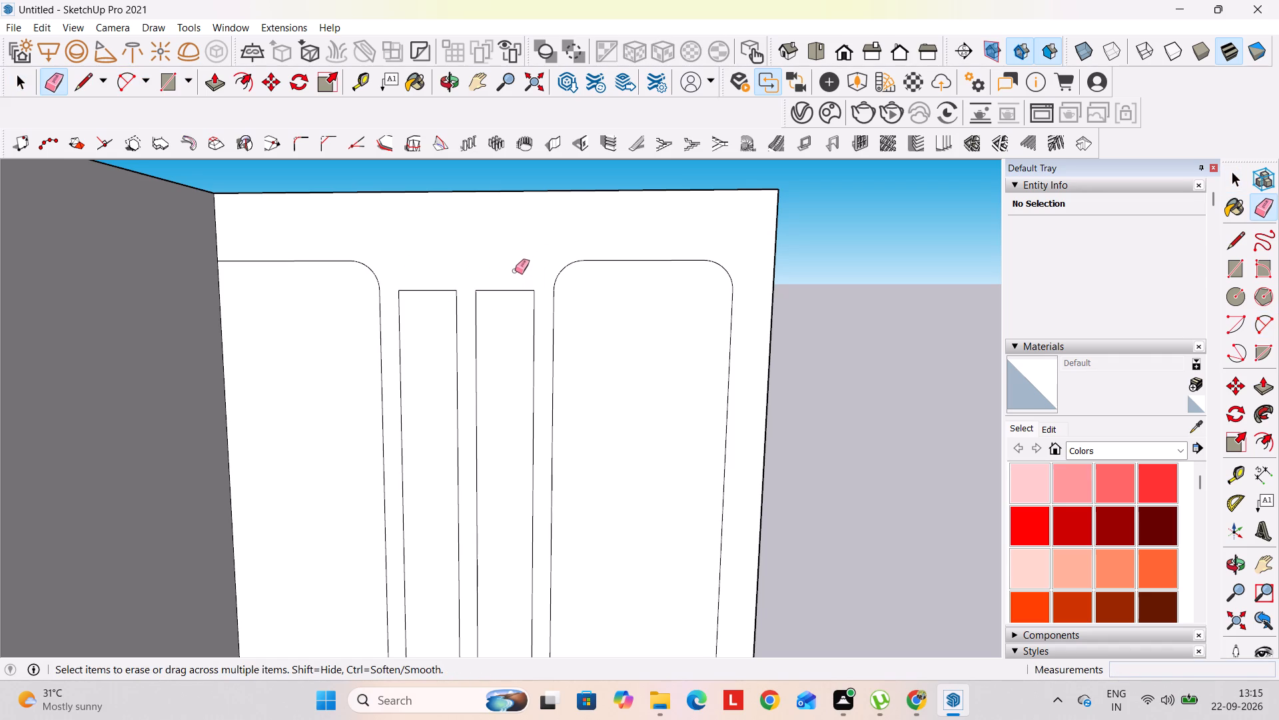
Draw a 1' wide semicircular arc with a 6" bulge above the top line of each narrow panel.
key("a")
left_click(402, 290)
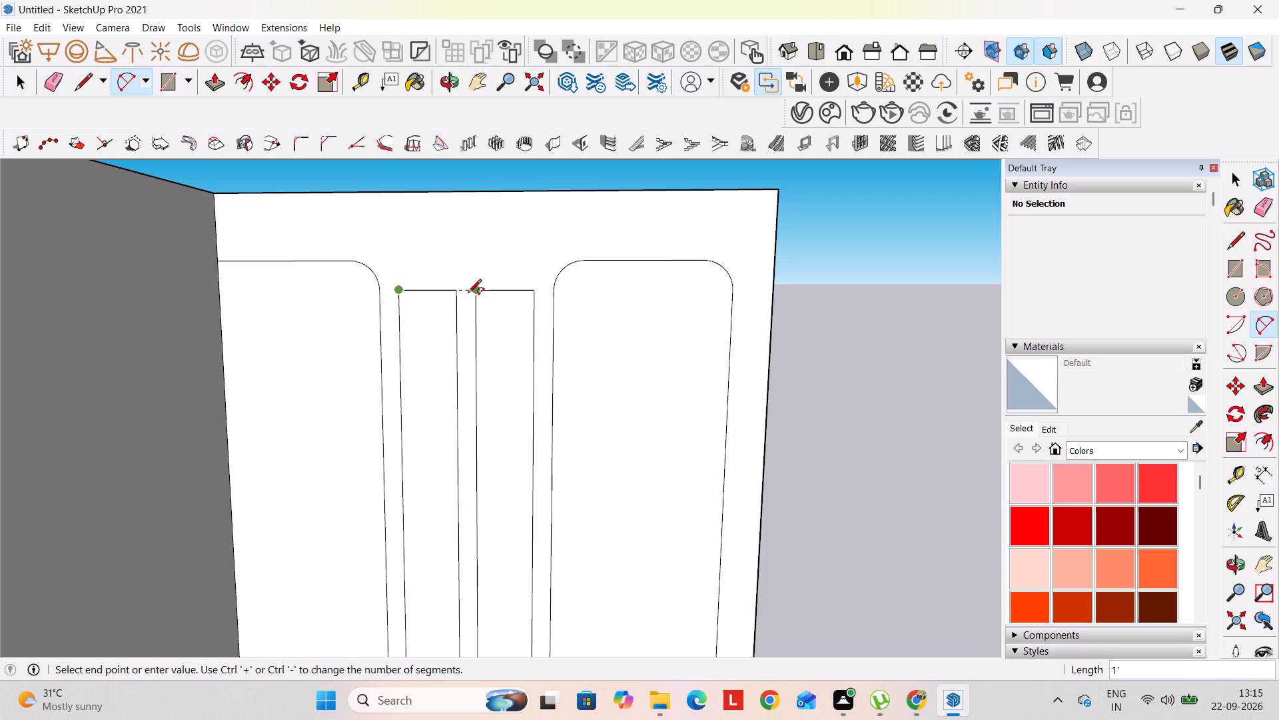
left_click(461, 291)
double_click(428, 268)
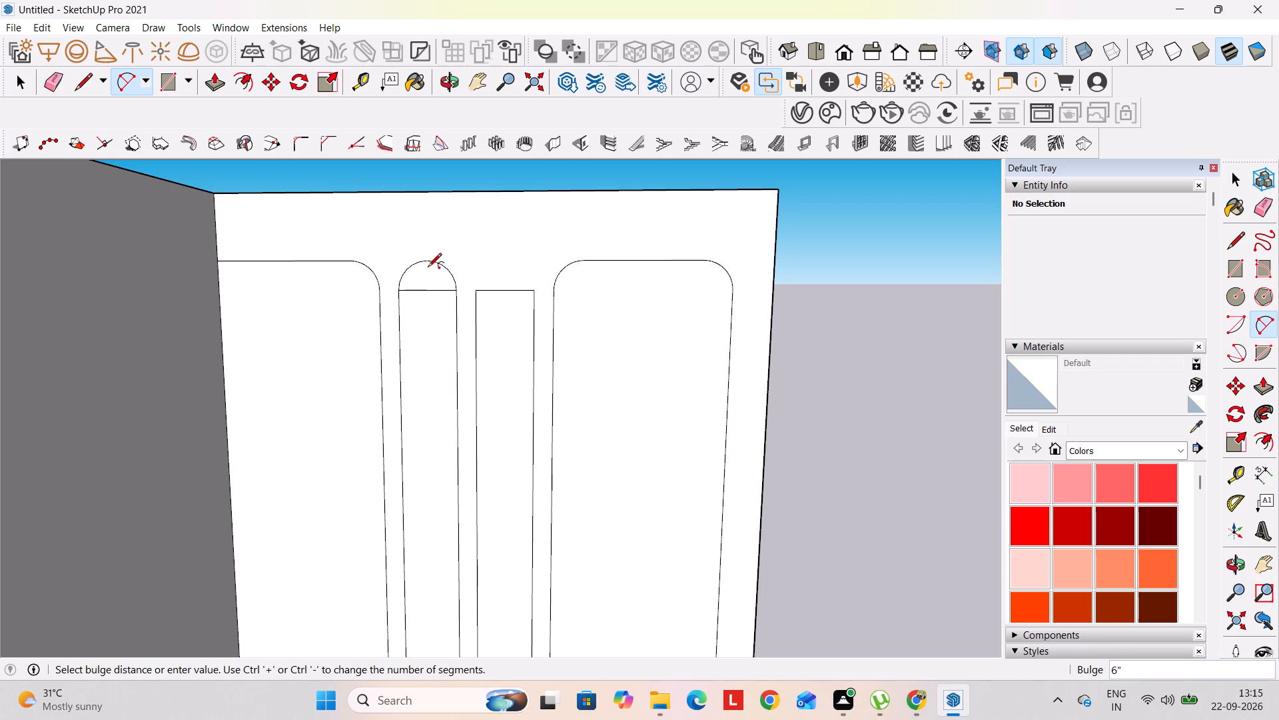
left_click(476, 291)
left_click(532, 293)
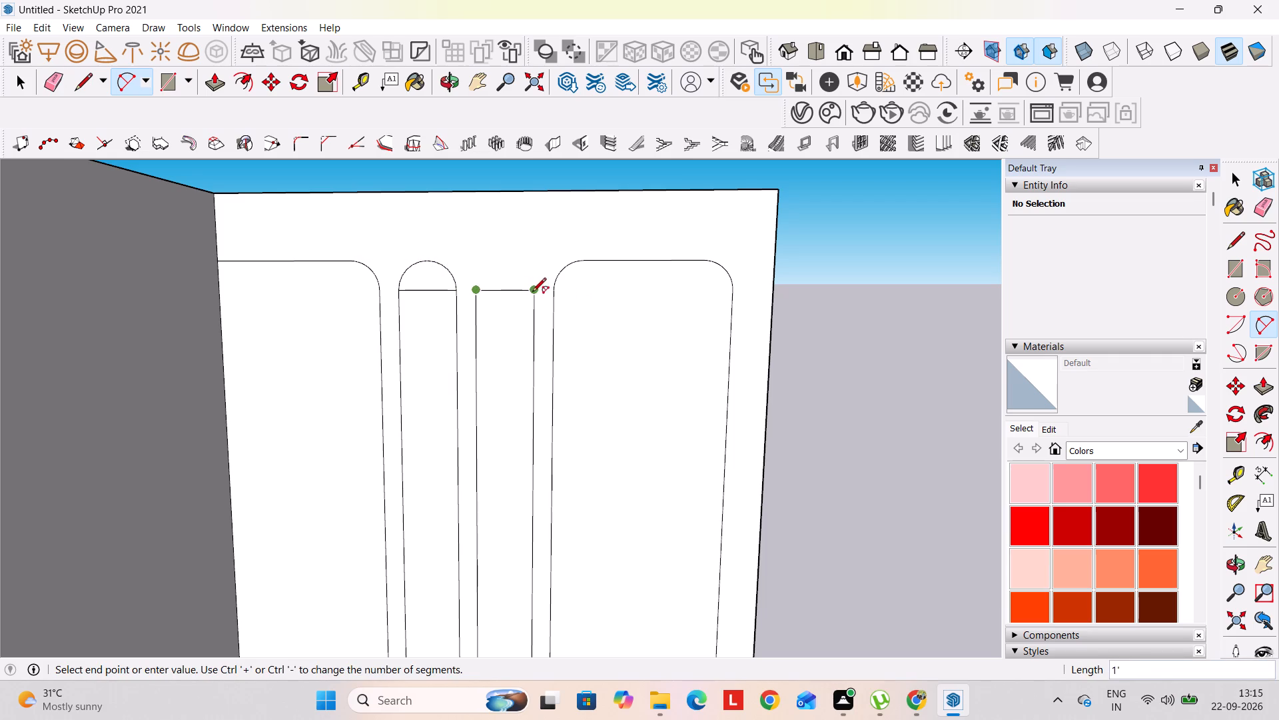
double_click(500, 254)
key("space")
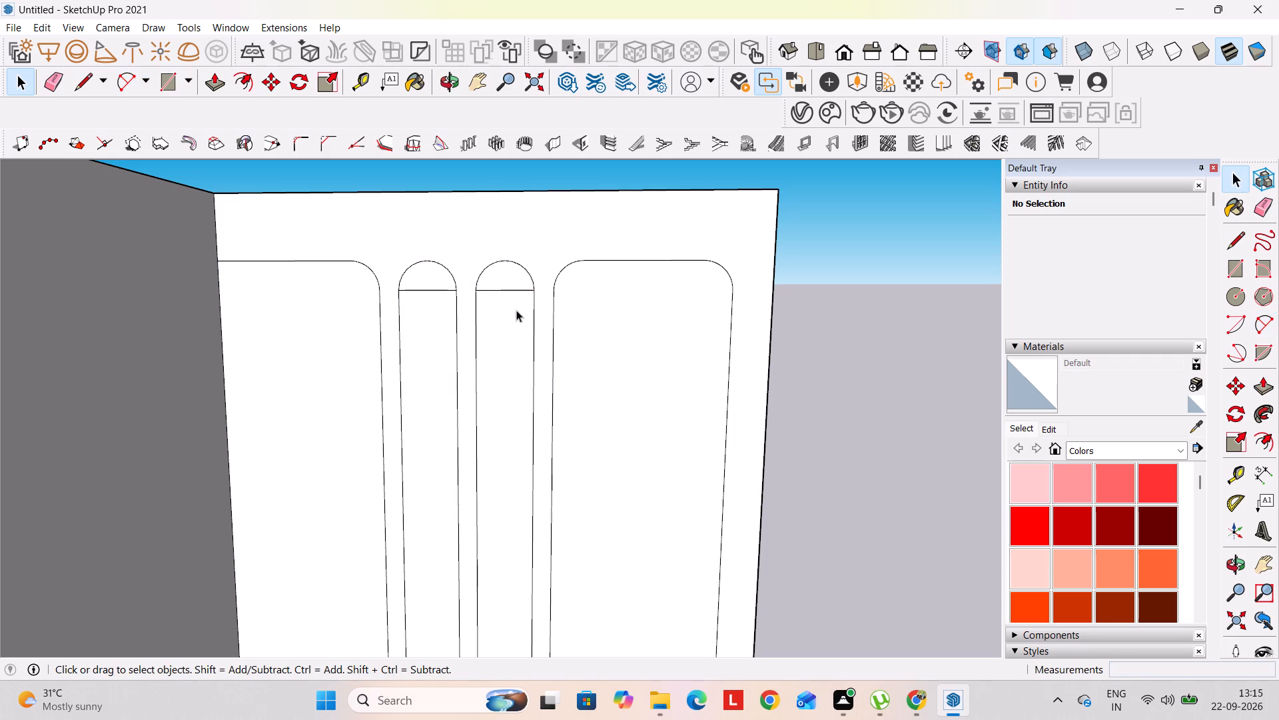
Erase the straight cross line beneath the arch on both narrow panels.
key("e")
left_click_drag(504, 279, 498, 321)
left_click_drag(439, 283, 432, 330)
key("space")
Set the farther narrow panel's arch to 100 segments.
left_click(434, 262)
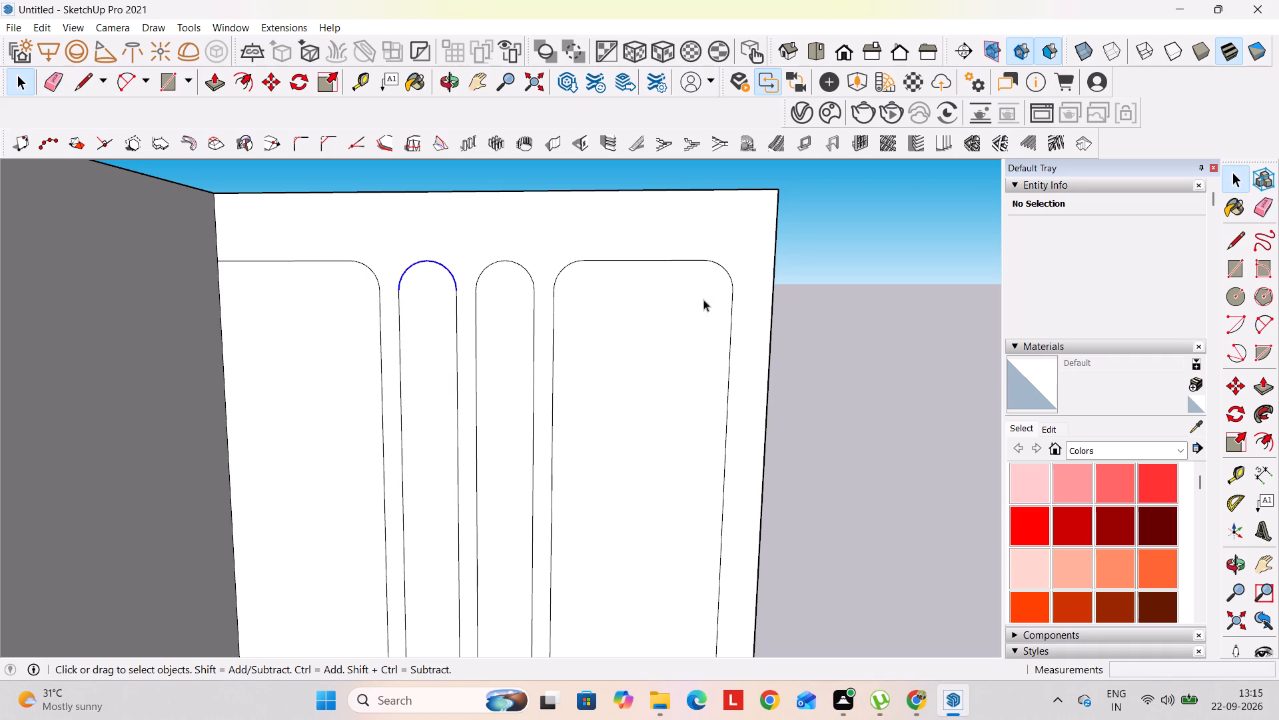
left_click(1147, 267)
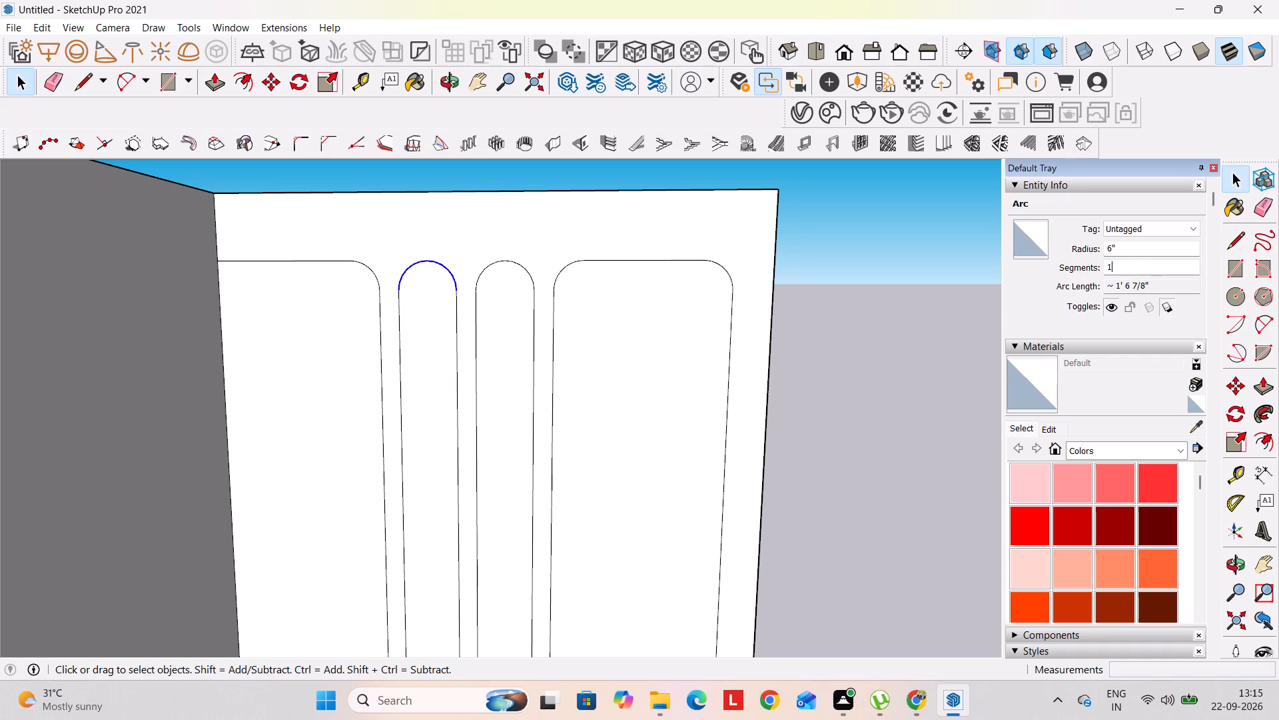
key("BackSpace")
key("BackSpace")
key("BackSpace")
type("100")
key("Return")
Set the arch of the narrow panel nearer the door to 100 segments, and clear the selection.
left_click(504, 260)
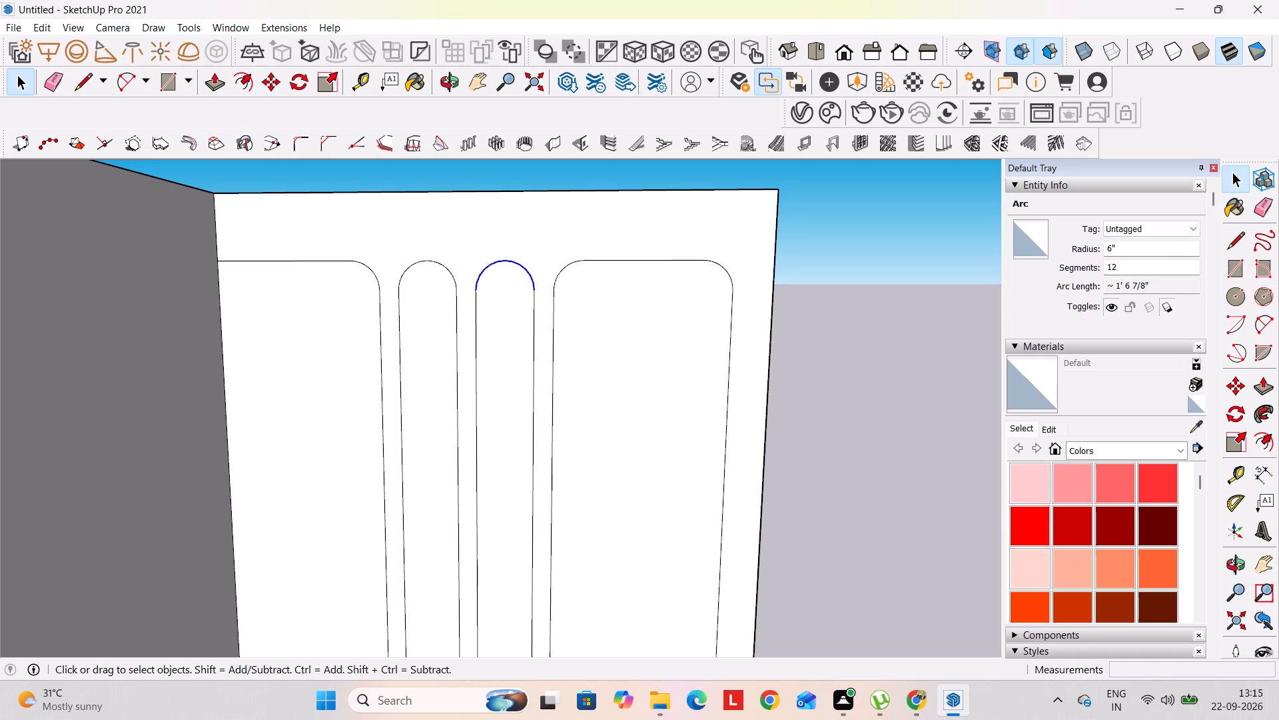
left_click(1160, 265)
key("BackSpace")
key("BackSpace")
key("BackSpace")
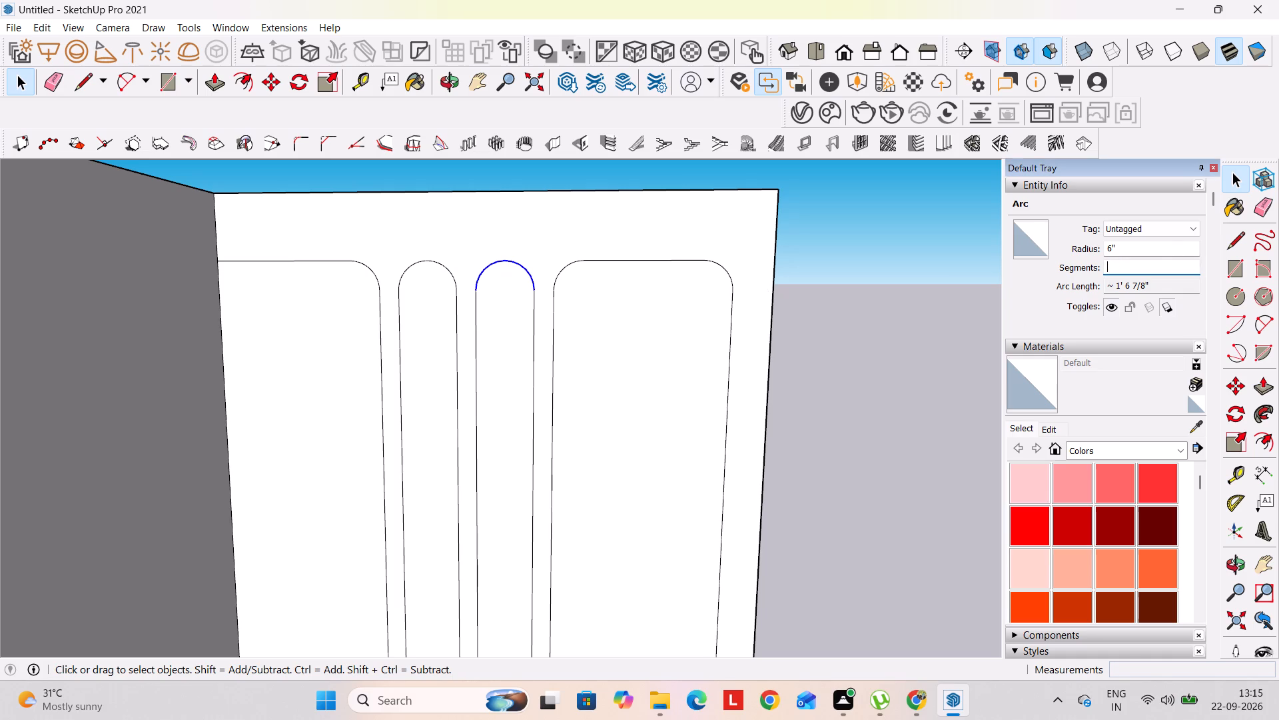
type("100")
key("Return")
left_click(893, 299)
scroll(912, 357, "down", 3)
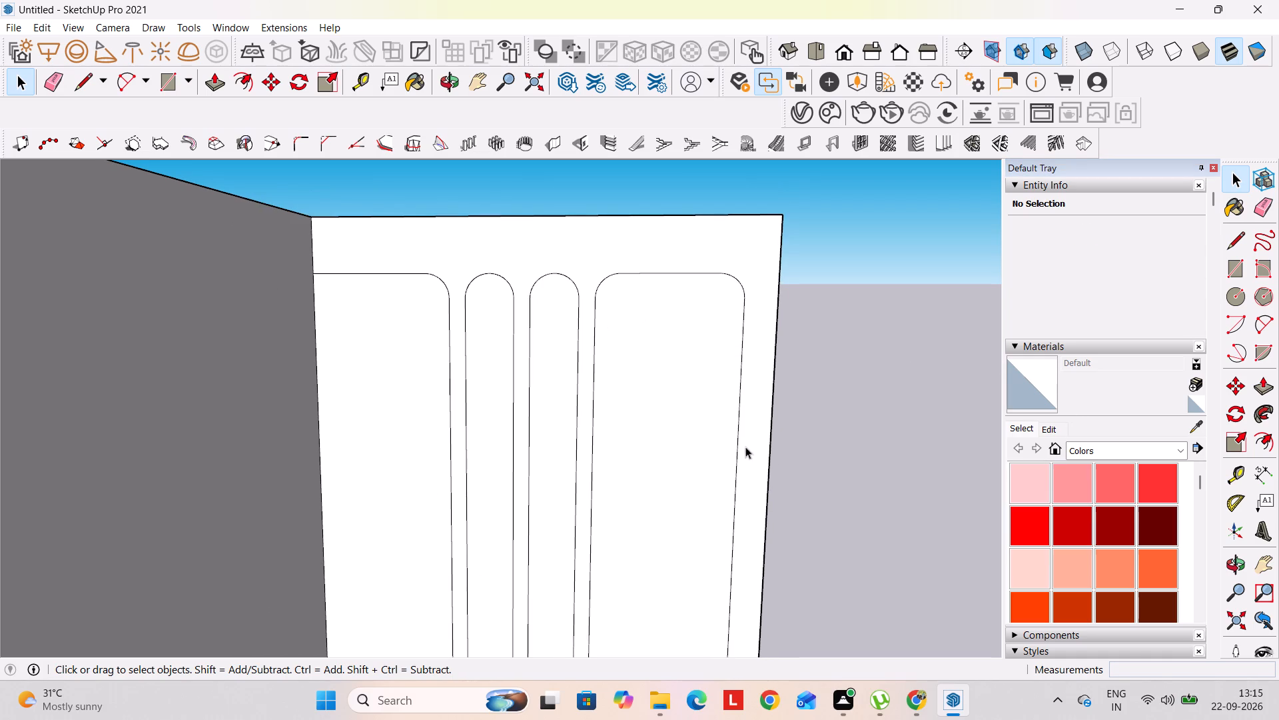
Move the bottom edge of the narrow panel nearer the door down onto the wall's floor line.
middle_click_drag(830, 503, 820, 380, "shift")
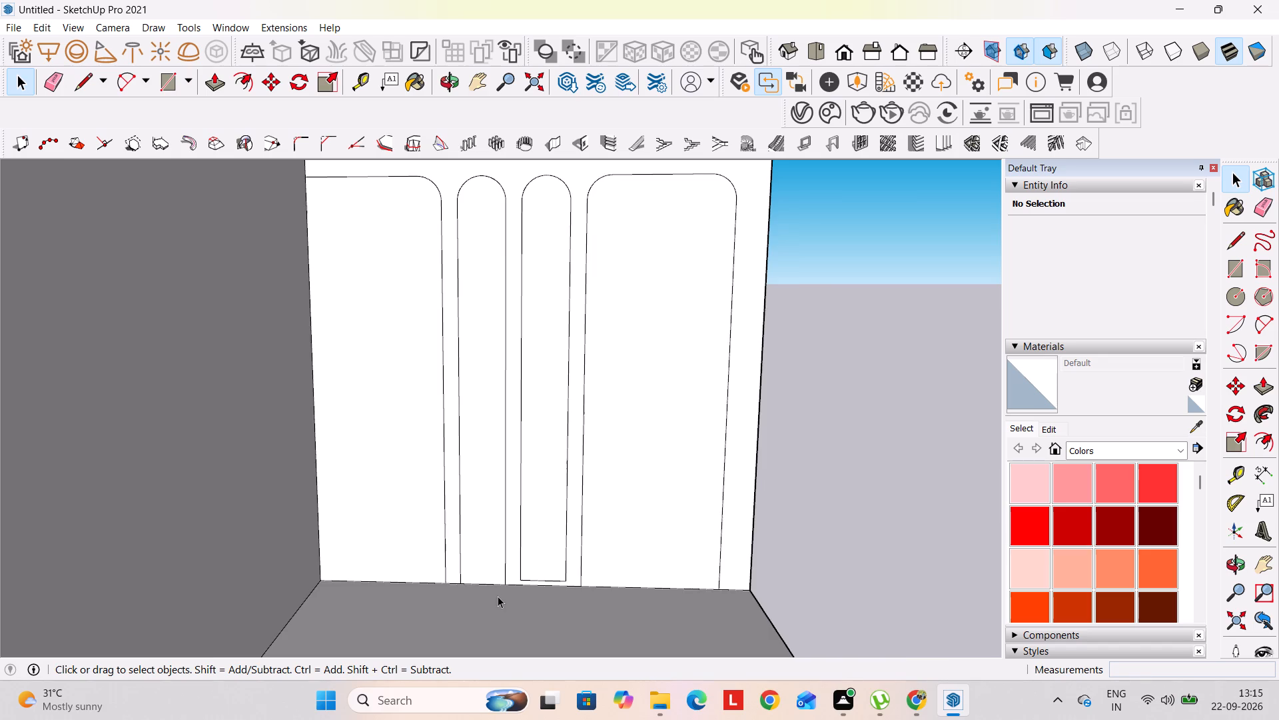
scroll(498, 596, "up", 4)
left_click(566, 575)
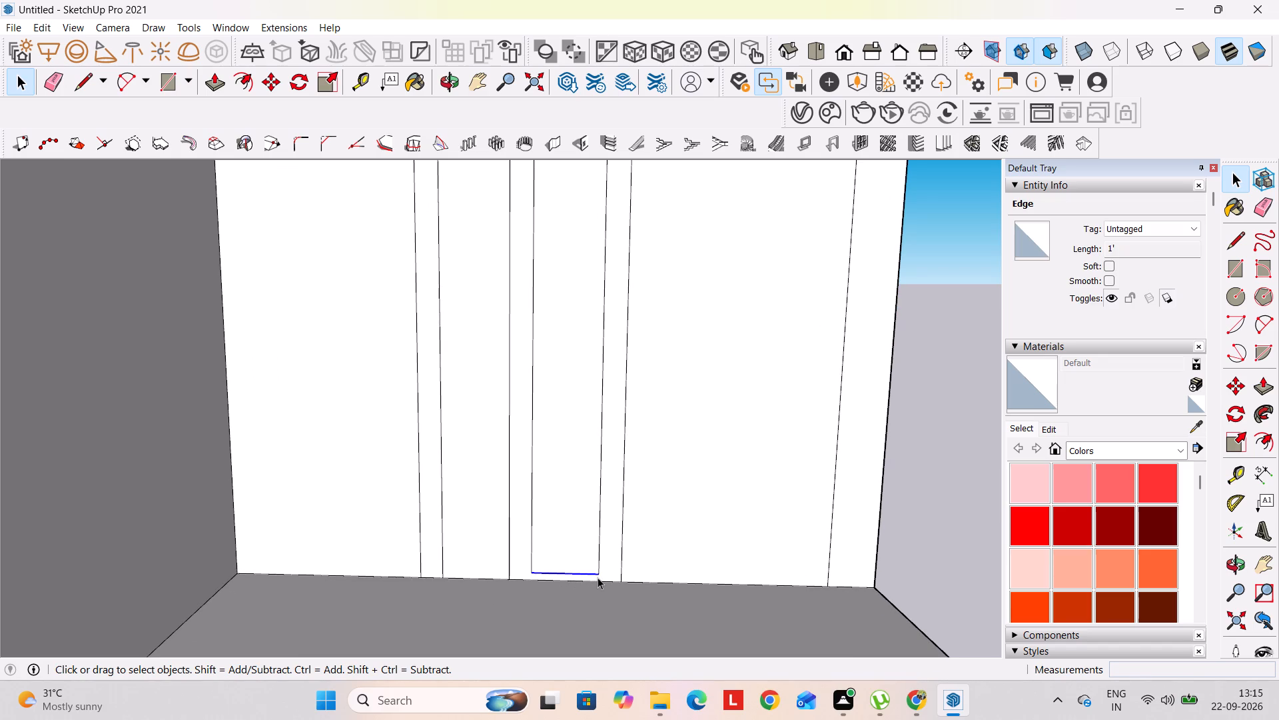
key("m")
left_click(598, 576)
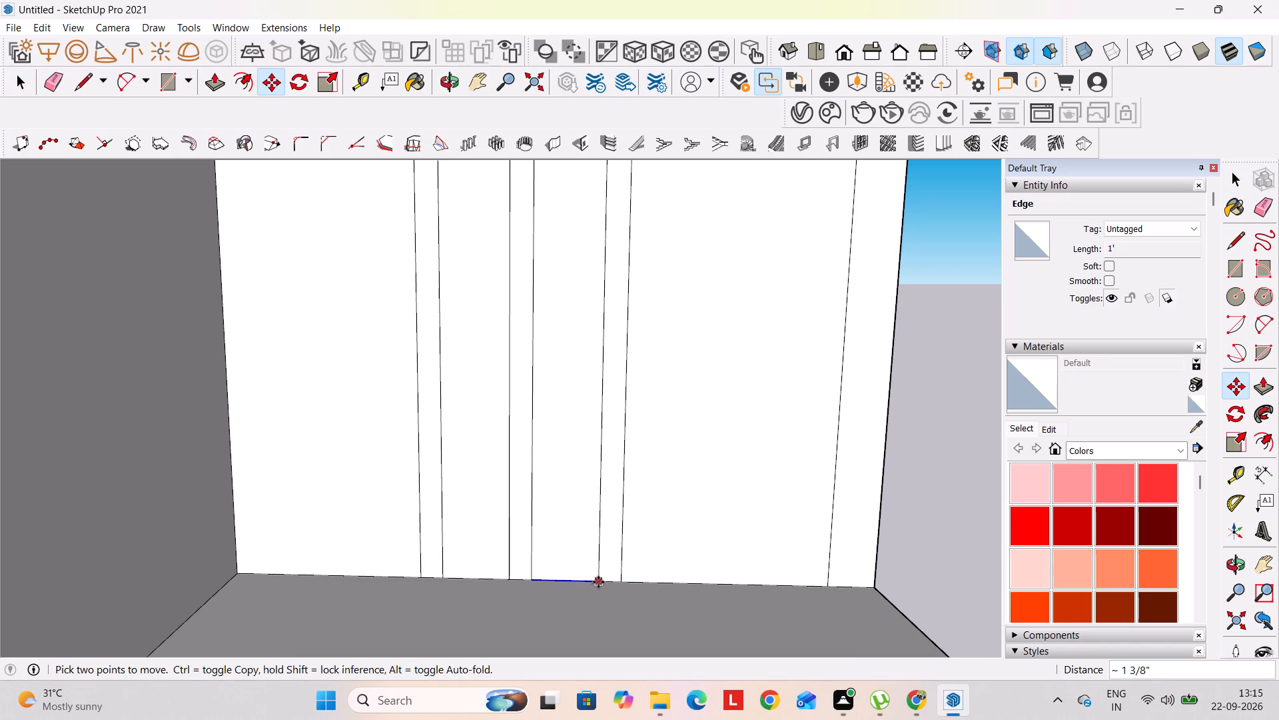
left_click(598, 581)
key("space")
left_click(948, 521)
Create a tubular grille with a 1" circular tube diameter along all the panel and door outlines, leaving the faces out of the selection.
scroll(737, 489, "down", 4)
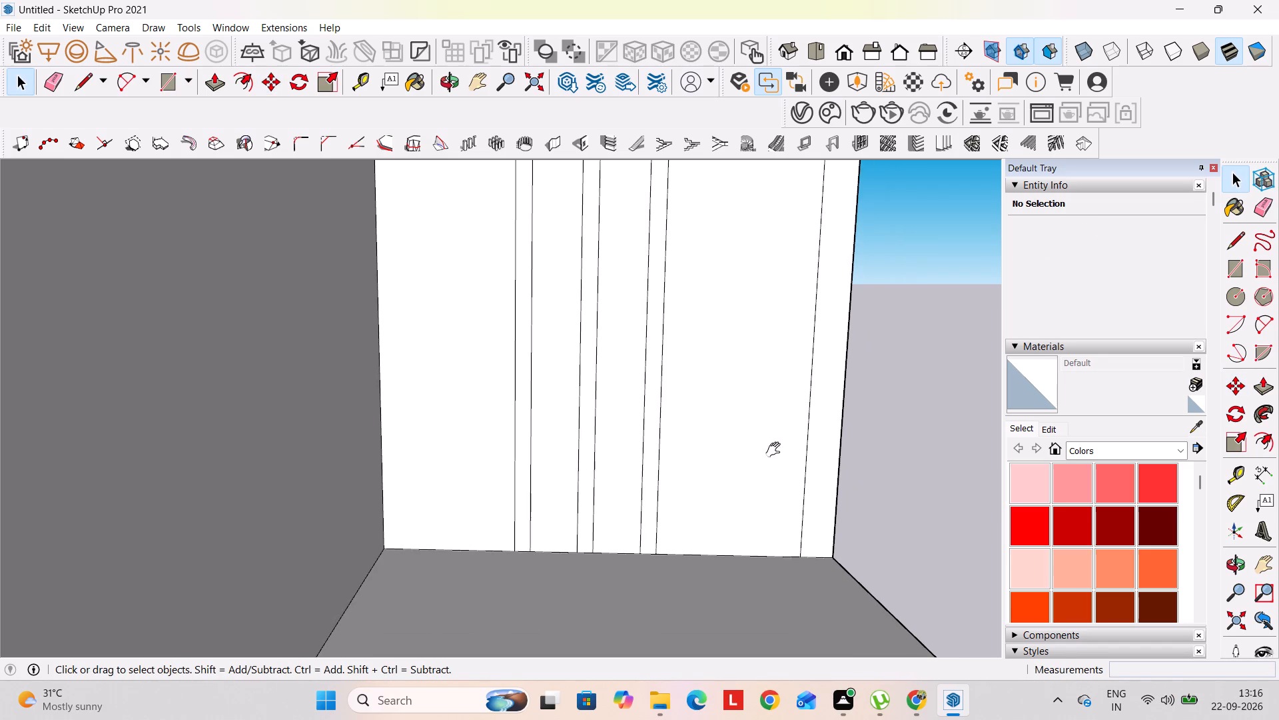
middle_click_drag(776, 450, 726, 621, "shift")
scroll(740, 575, "down", 1)
middle_click_drag(740, 575, 746, 479, "shift")
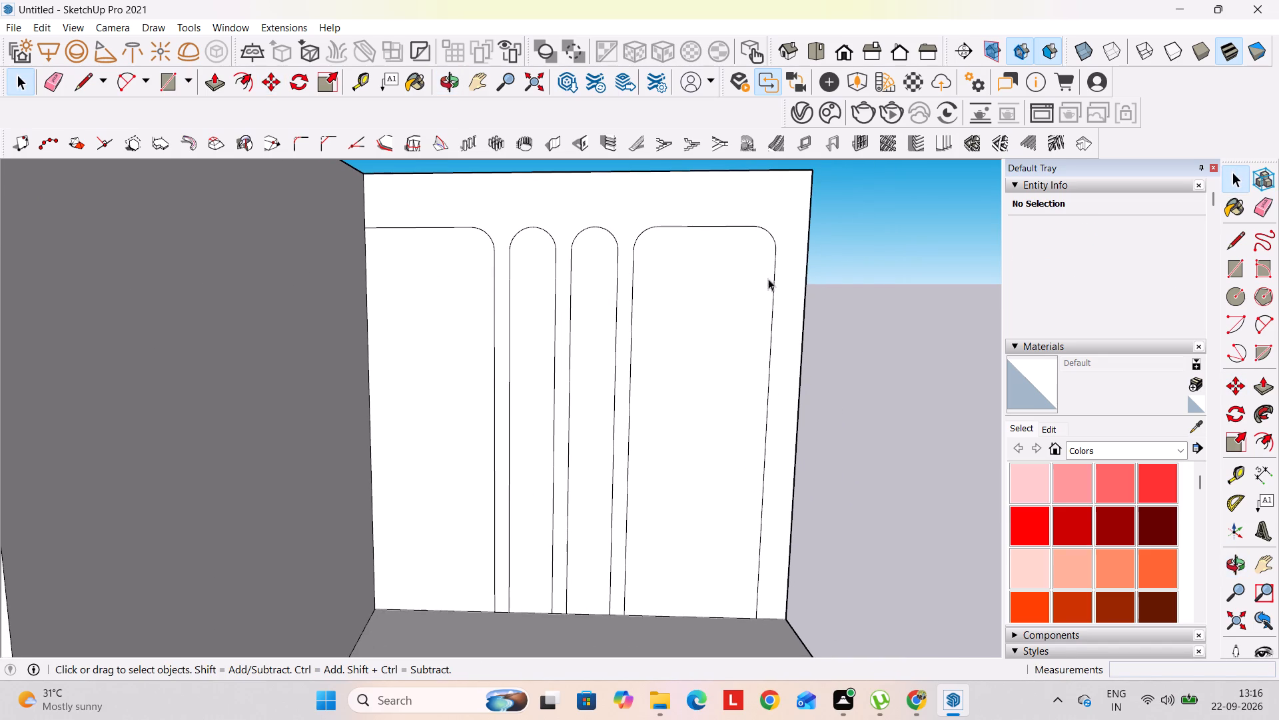
left_click_drag(777, 209, 444, 485)
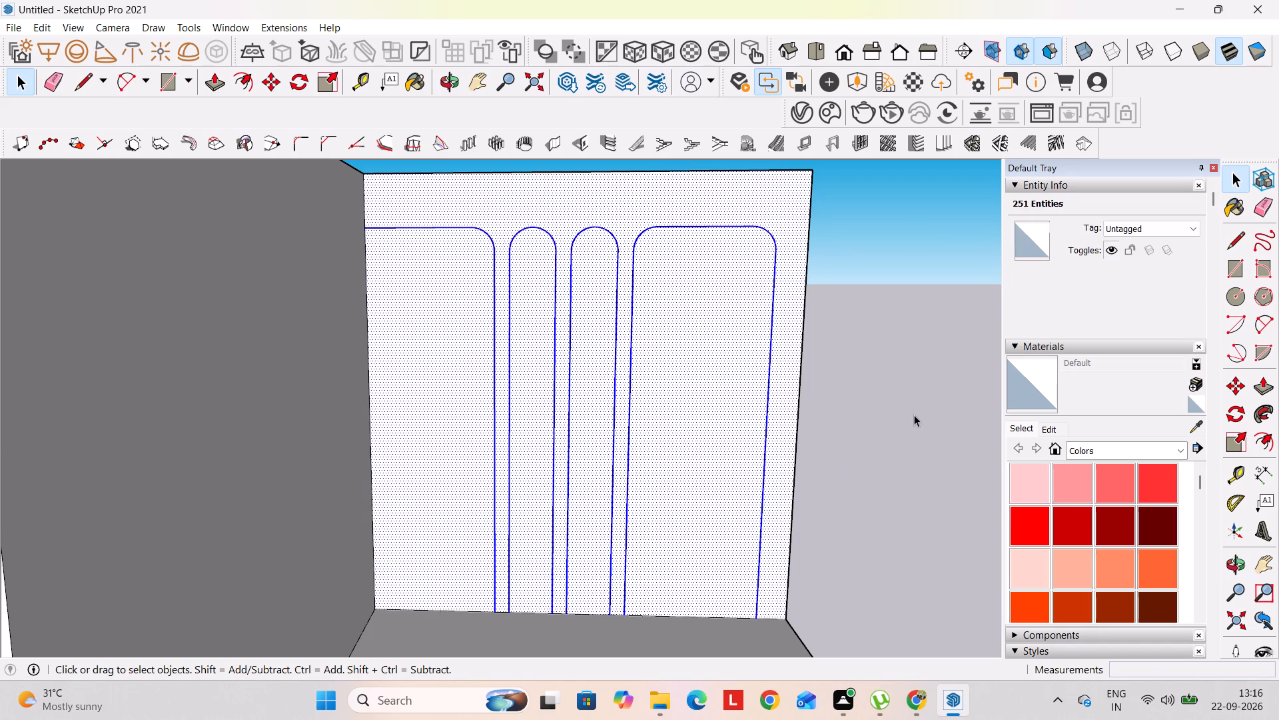
left_click(682, 354, "shift")
left_click(797, 284, "shift")
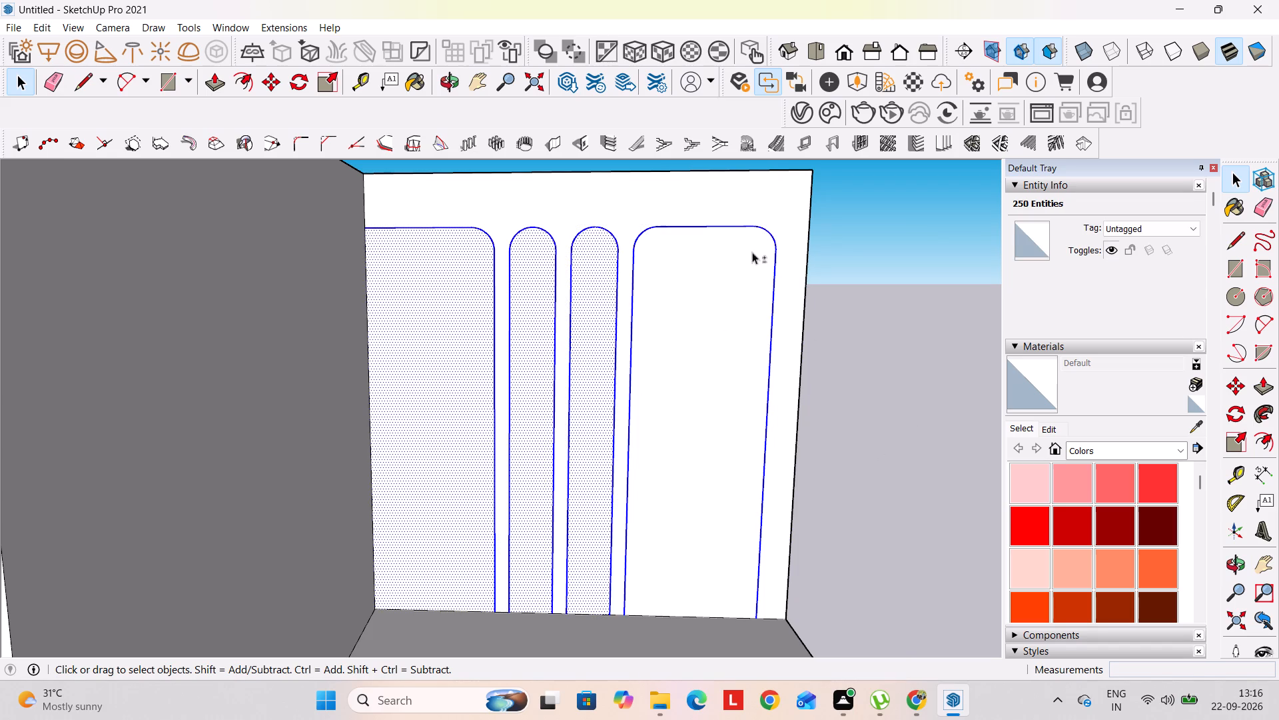
left_click(596, 251, "shift")
left_click(536, 285, "shift")
left_click(448, 328, "shift")
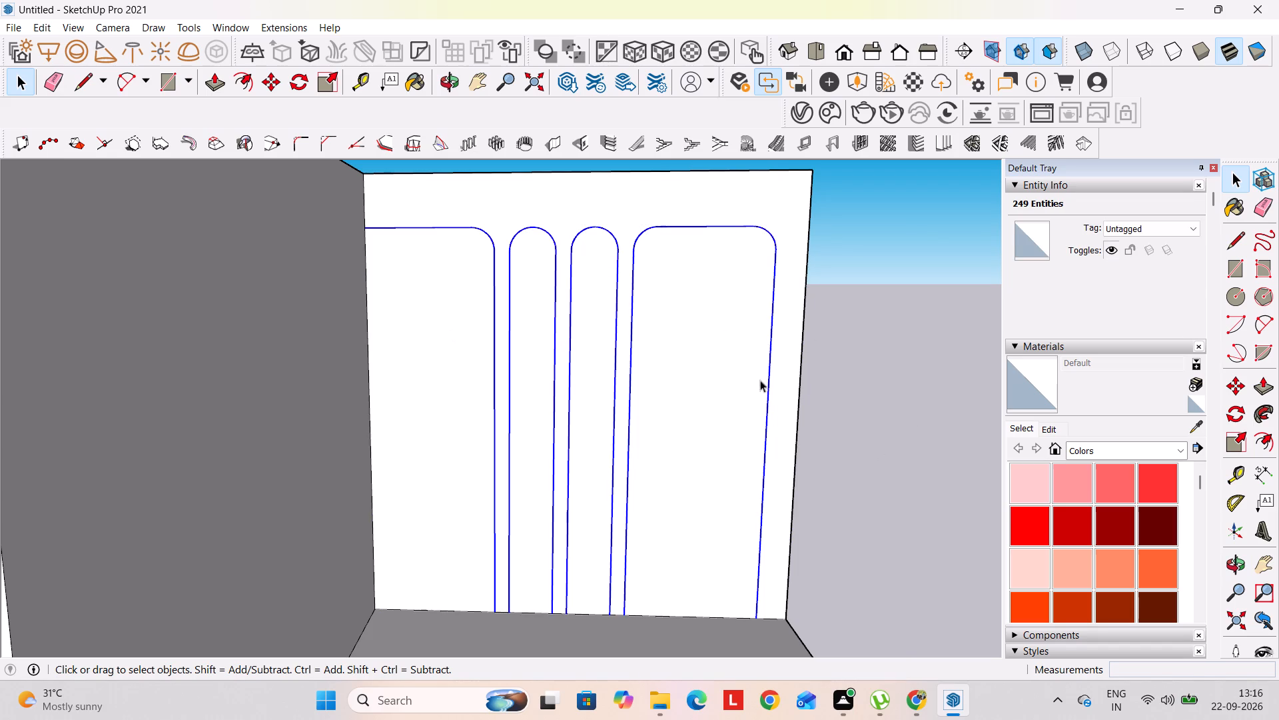
middle_click_drag(807, 345, 167, 441)
left_click(493, 434, "shift")
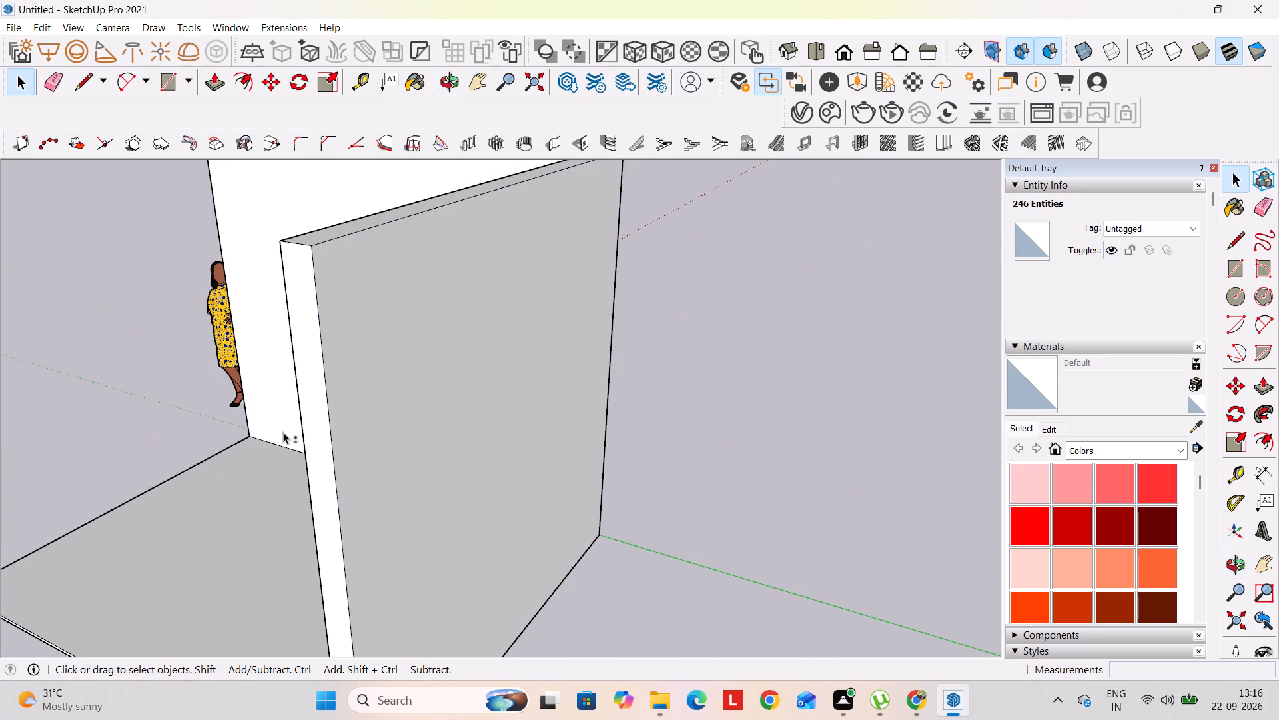
middle_click_drag(284, 433, 580, 466, "shift")
middle_click_drag(473, 448, 895, 407)
middle_click_drag(863, 407, 641, 598, "shift")
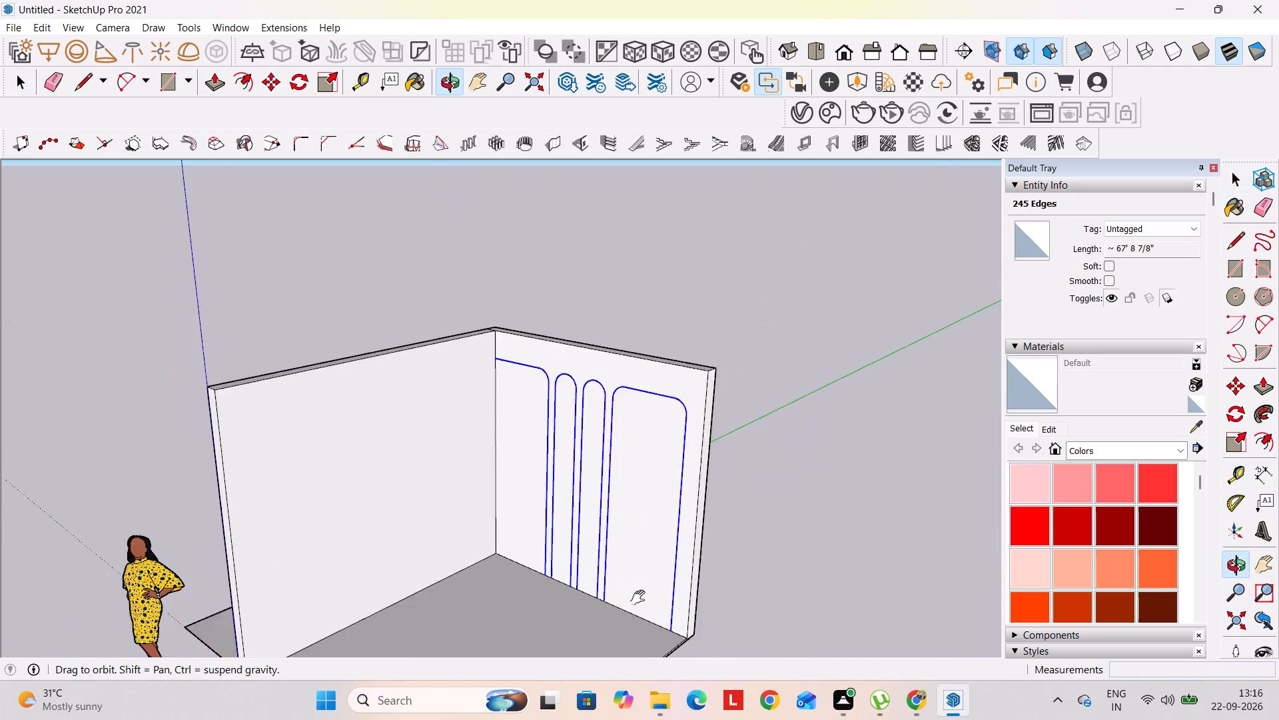
middle_click_drag(641, 598, 627, 599, "shift")
middle_click_drag(474, 602, 566, 602, "shift")
middle_click_drag(562, 596, 771, 533)
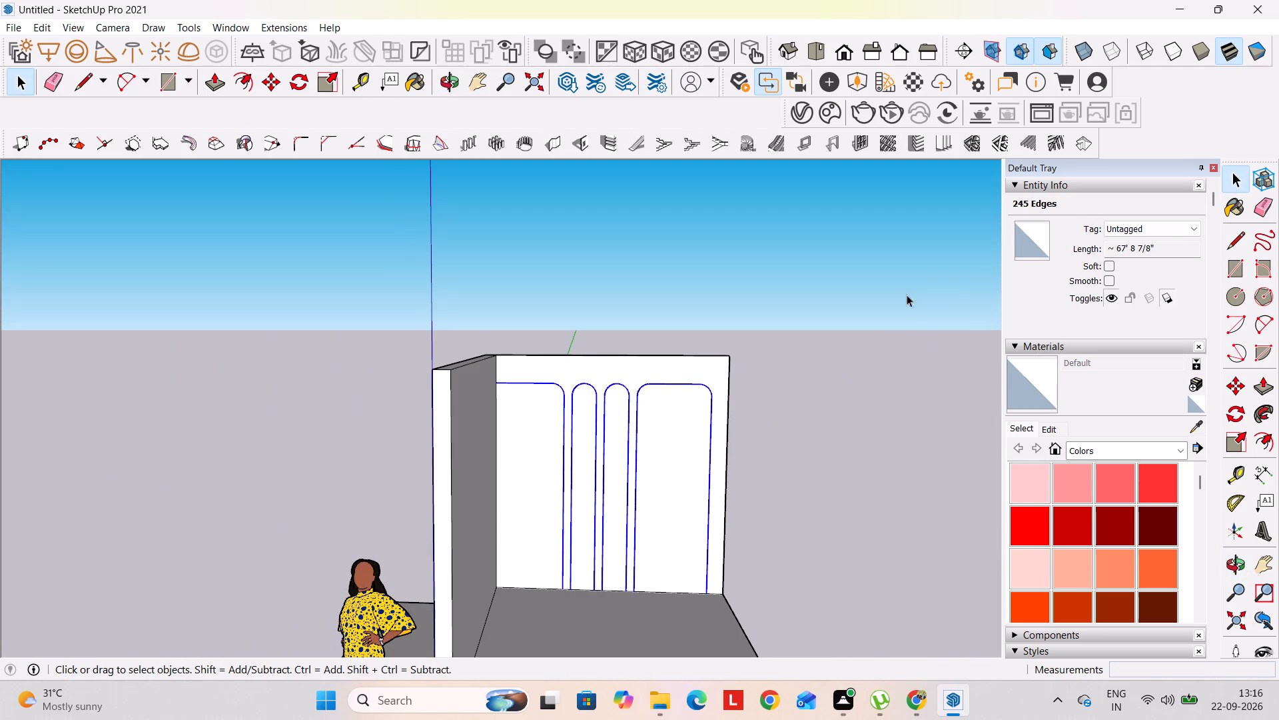
left_click(998, 145)
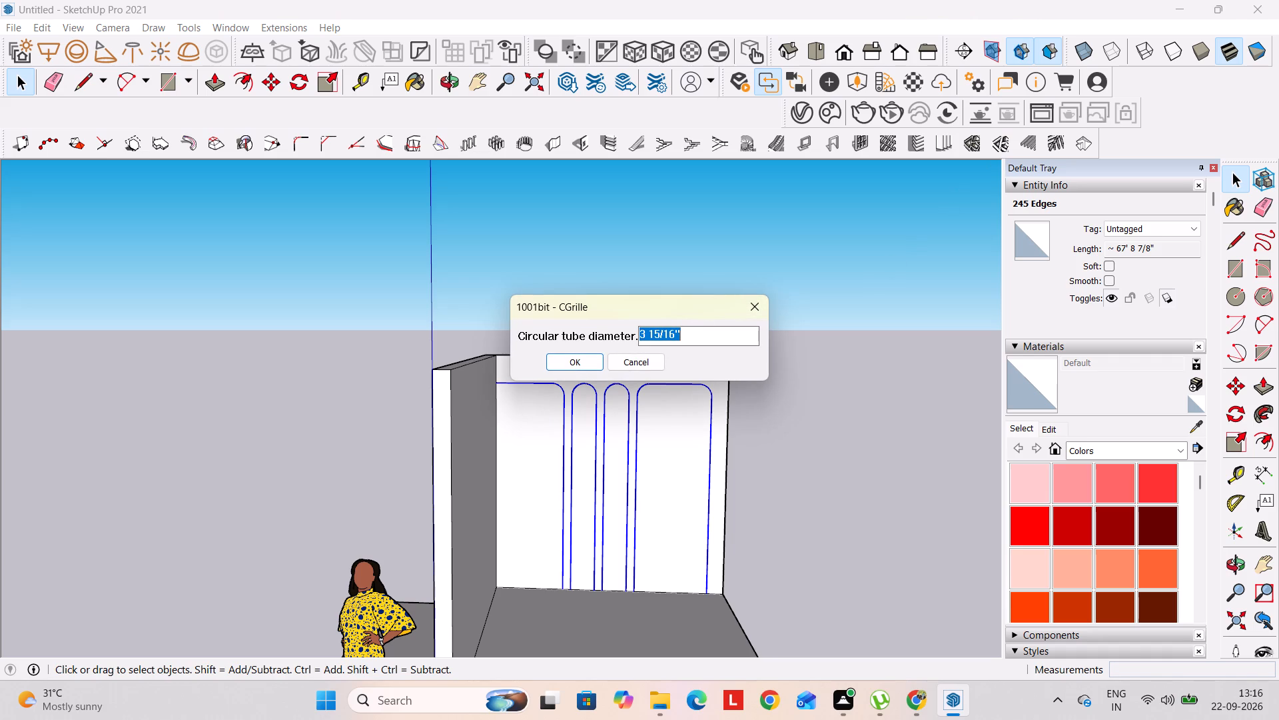
key("backslash")
key("BackSpace")
key("BackSpace")
key("BackSpace")
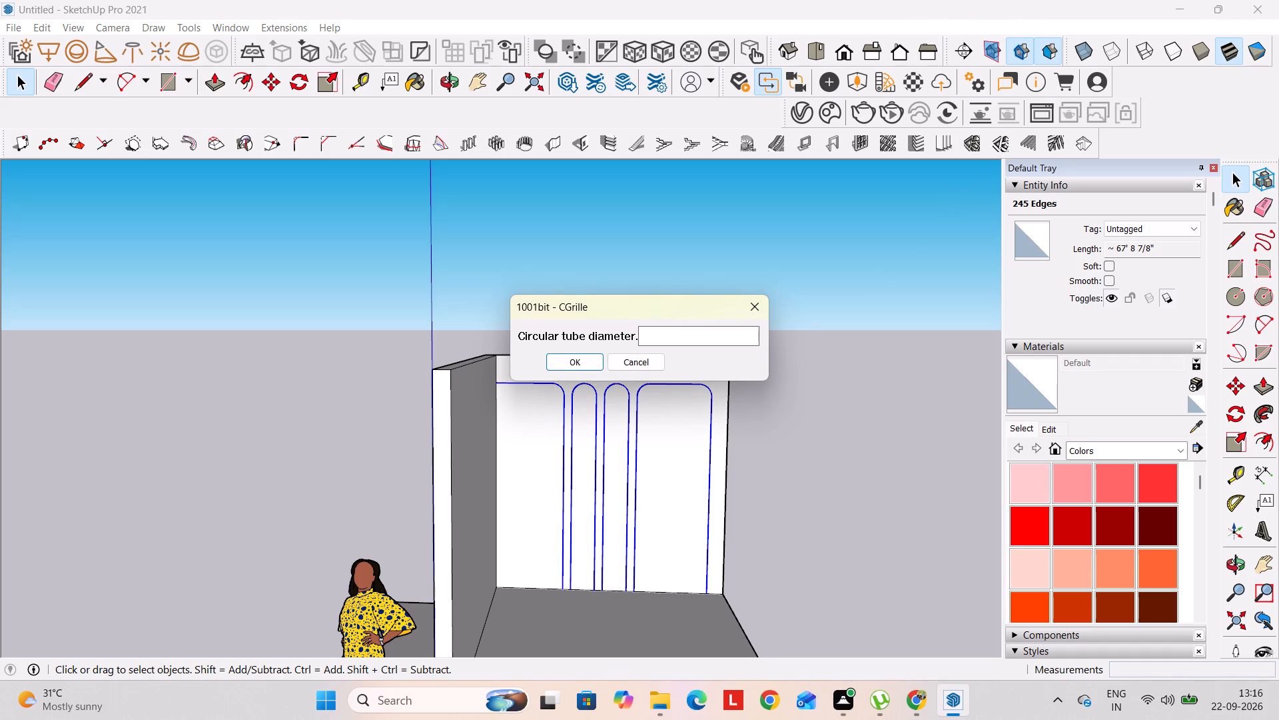
type("1\"")
key("Return")
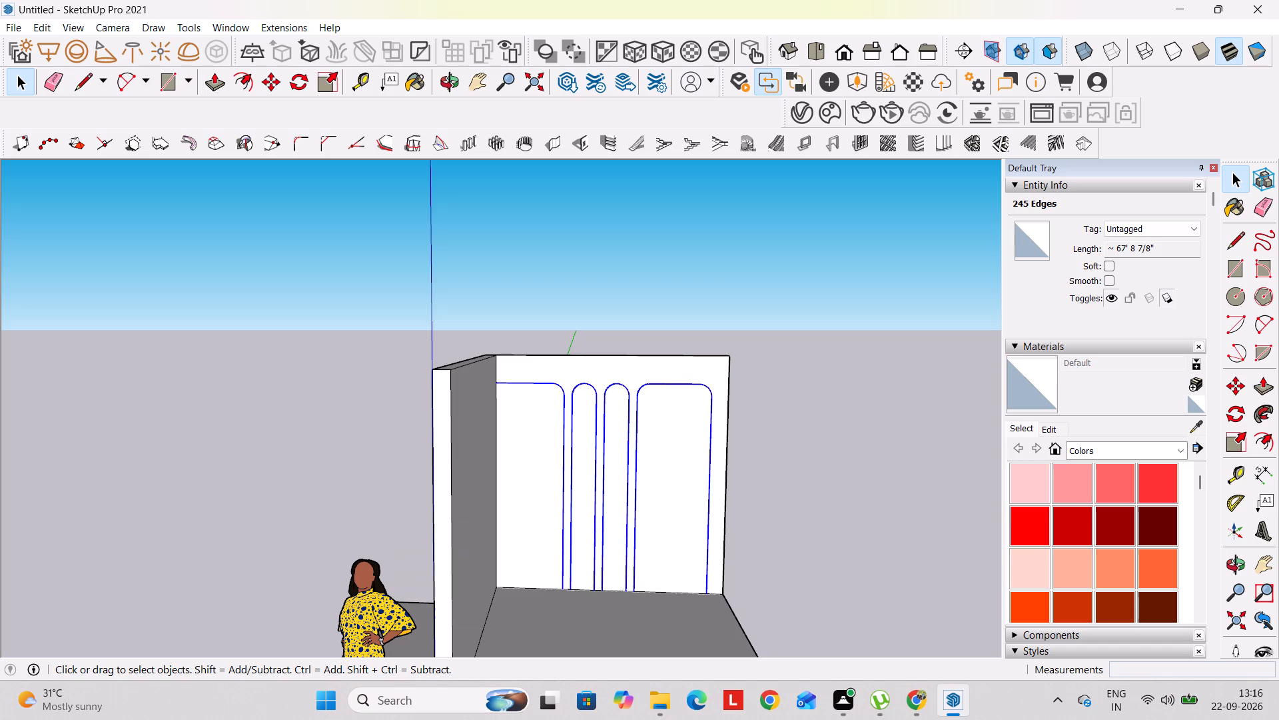
left_click(111, 459)
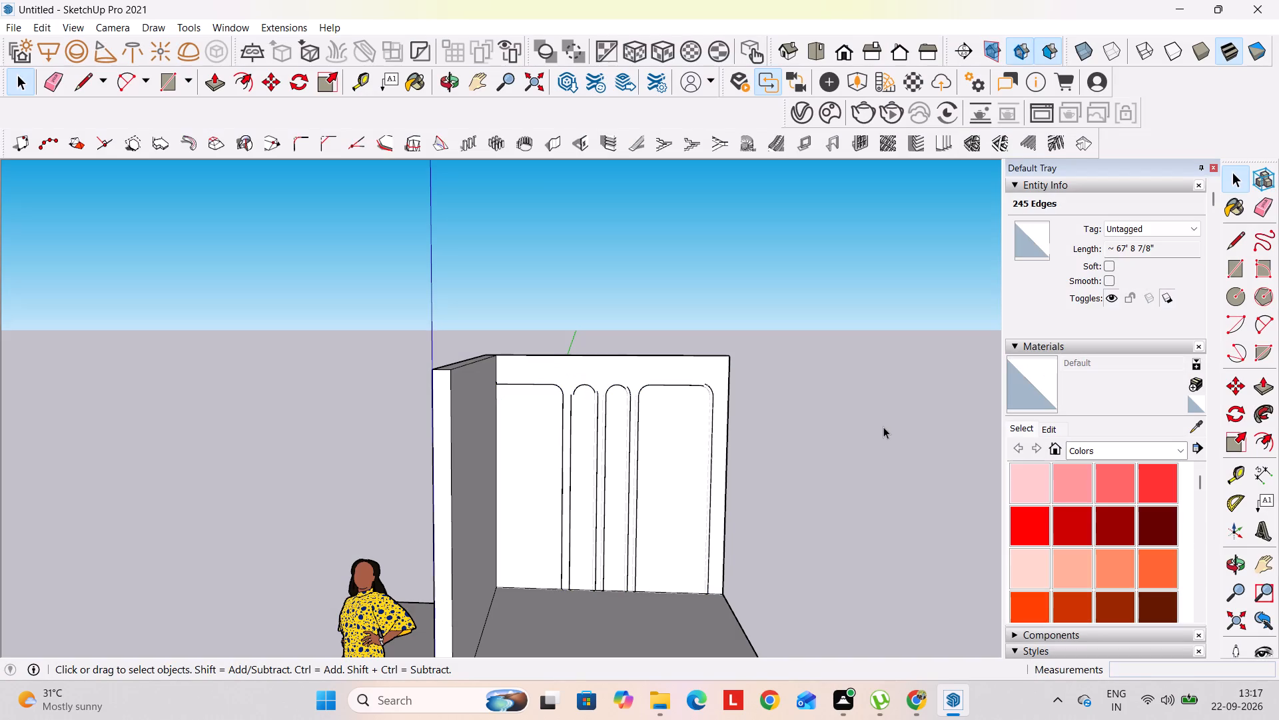
Inspect the new tubular mouldings on the wall and compare them with the Pinterest concealed-door reference.
scroll(601, 407, "up", 6)
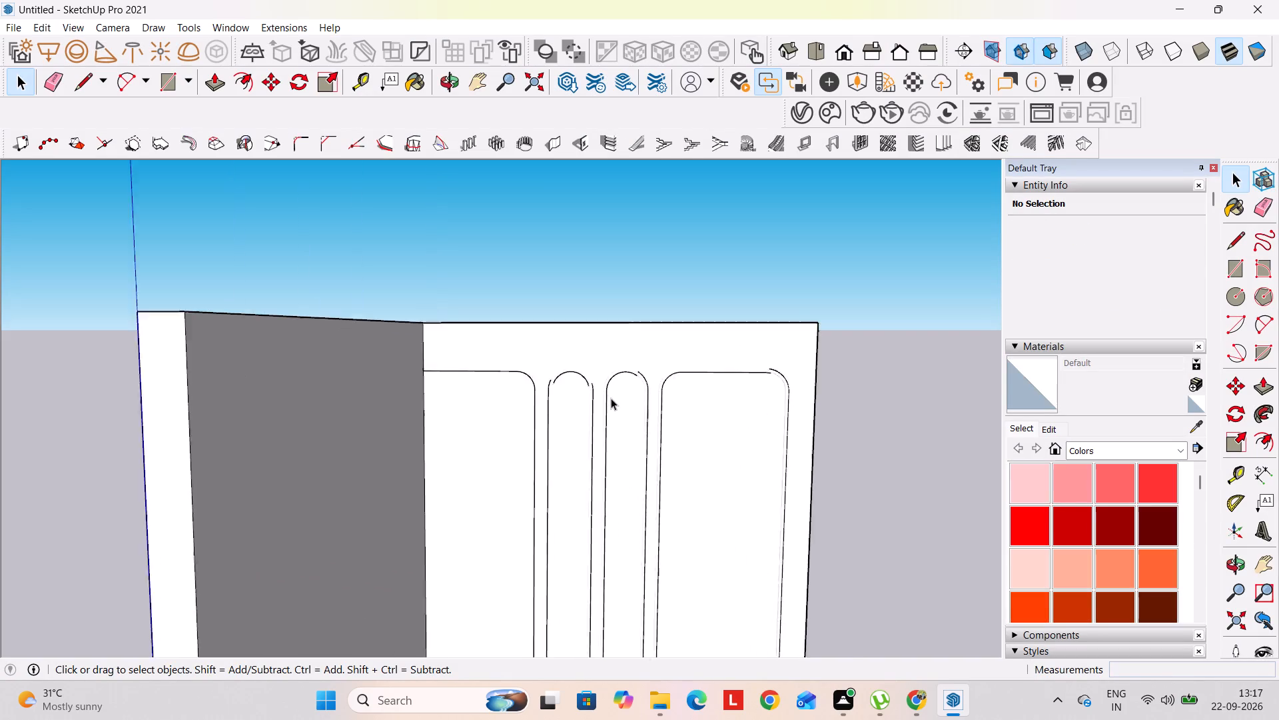
scroll(611, 398, "up", 7)
middle_click_drag(639, 379, 518, 434)
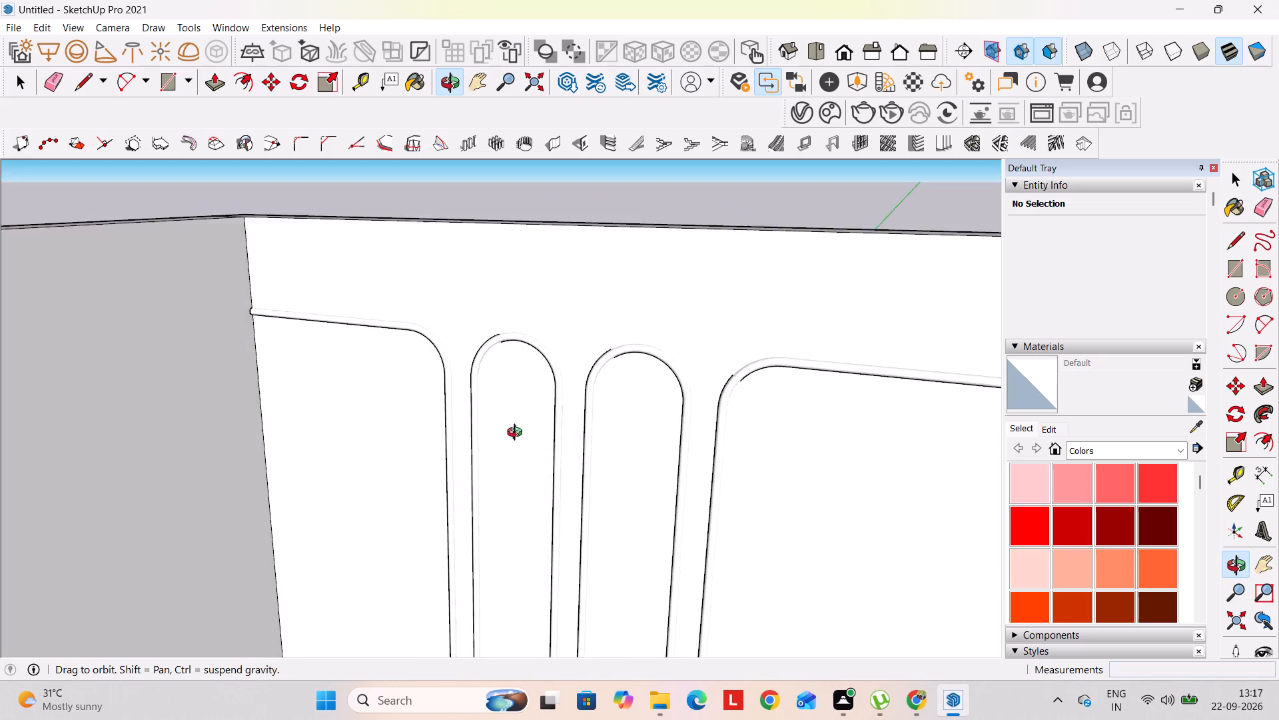
middle_click_drag(518, 434, 651, 462)
scroll(651, 462, "down", 4)
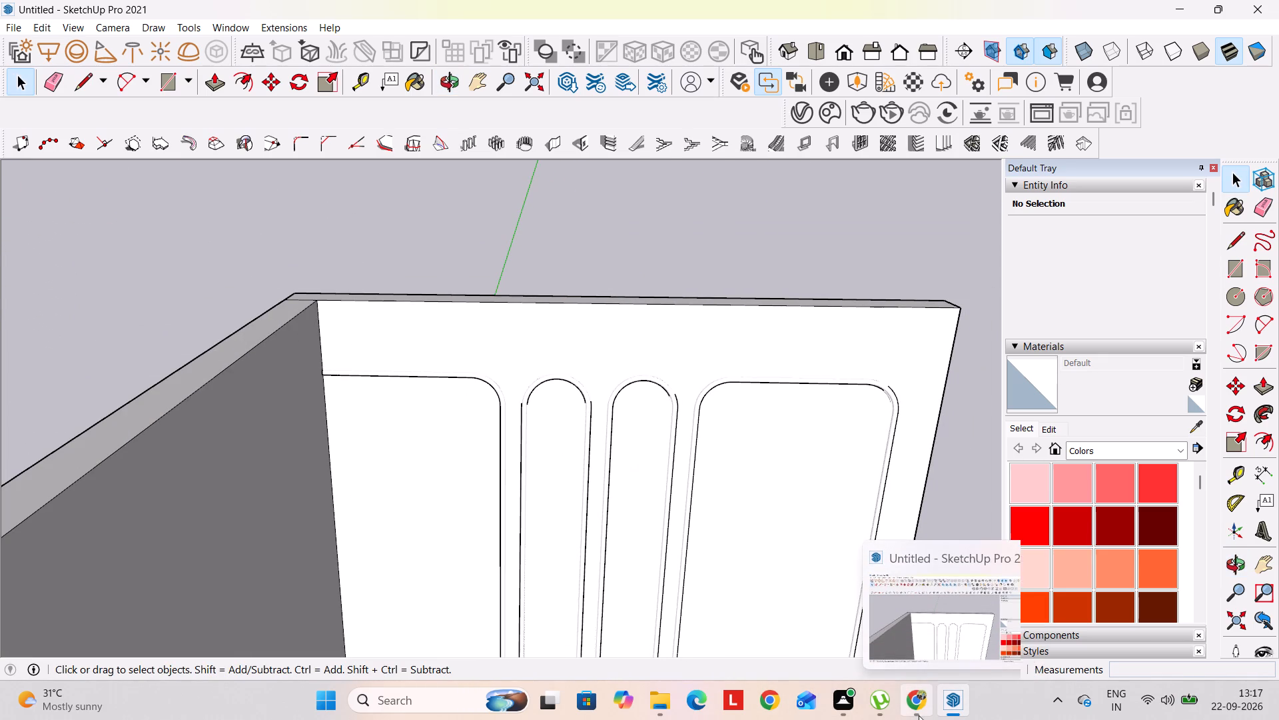
left_click(916, 714)
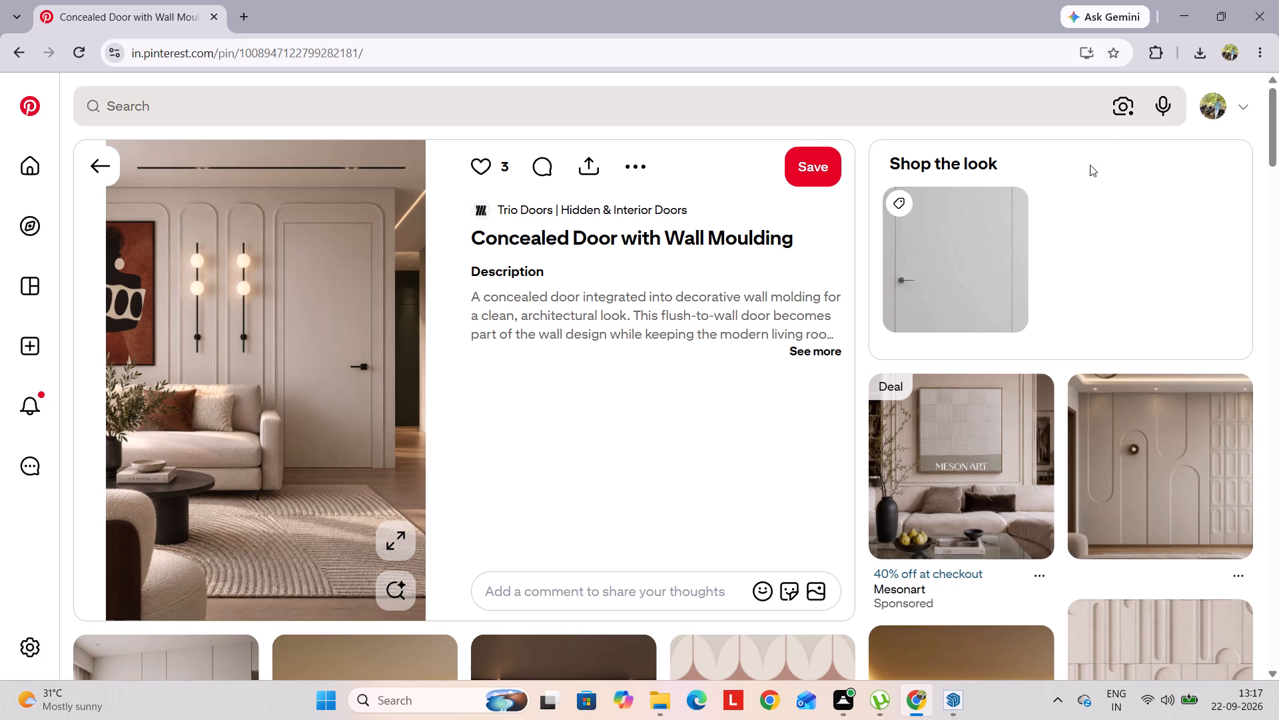
left_click(1188, 21)
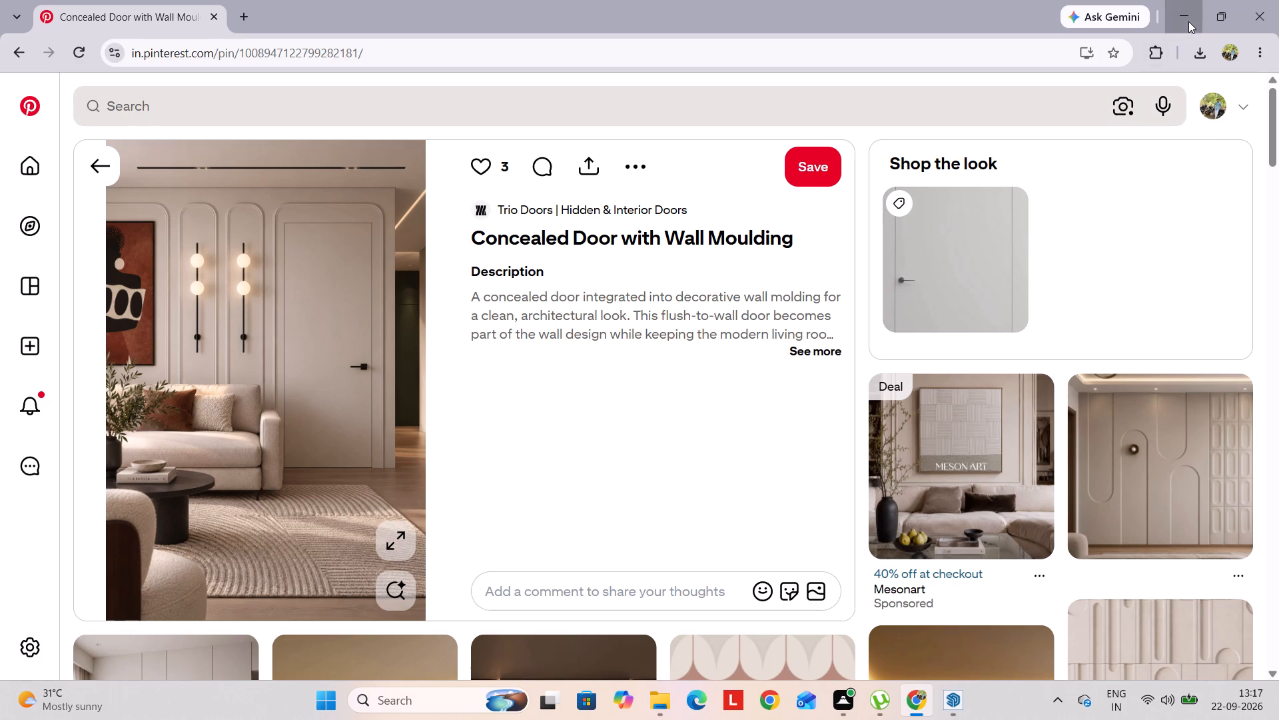
scroll(510, 487, "down", 3)
middle_click_drag(697, 559, 691, 389)
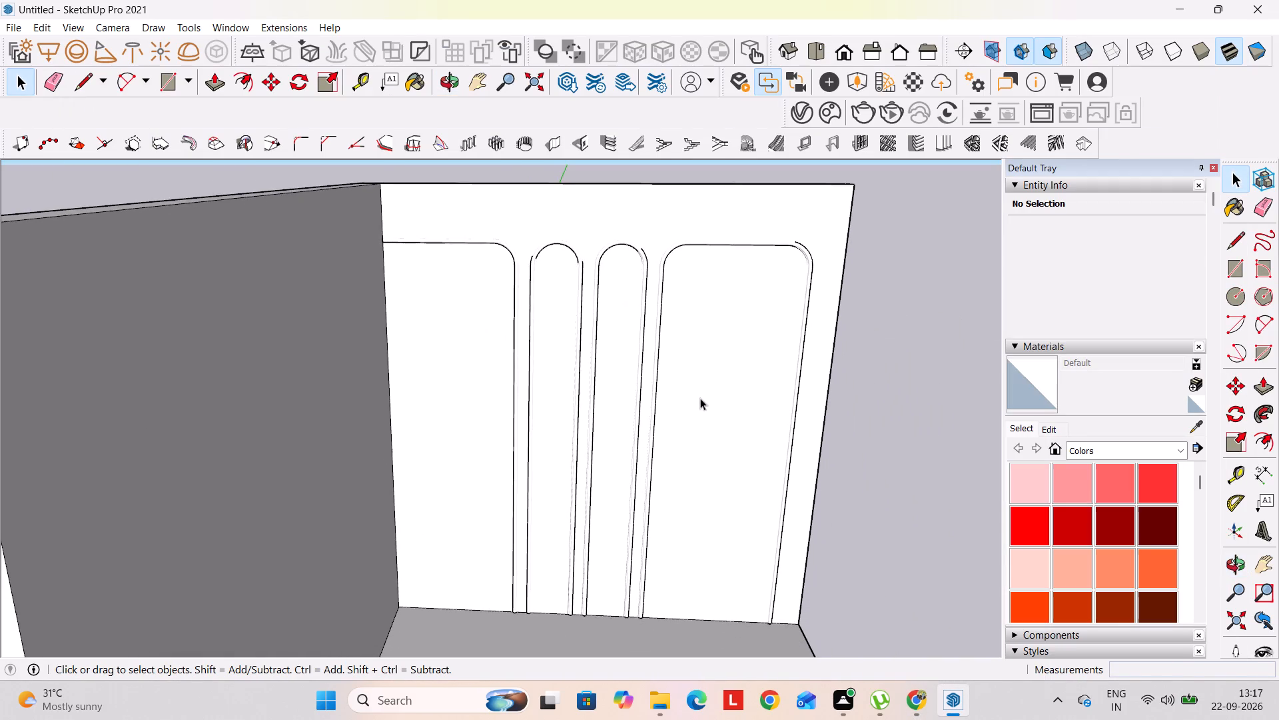
scroll(723, 405, "down", 2)
middle_click_drag(713, 526, 643, 390, "shift")
middle_click_drag(636, 405, 644, 514, "shift")
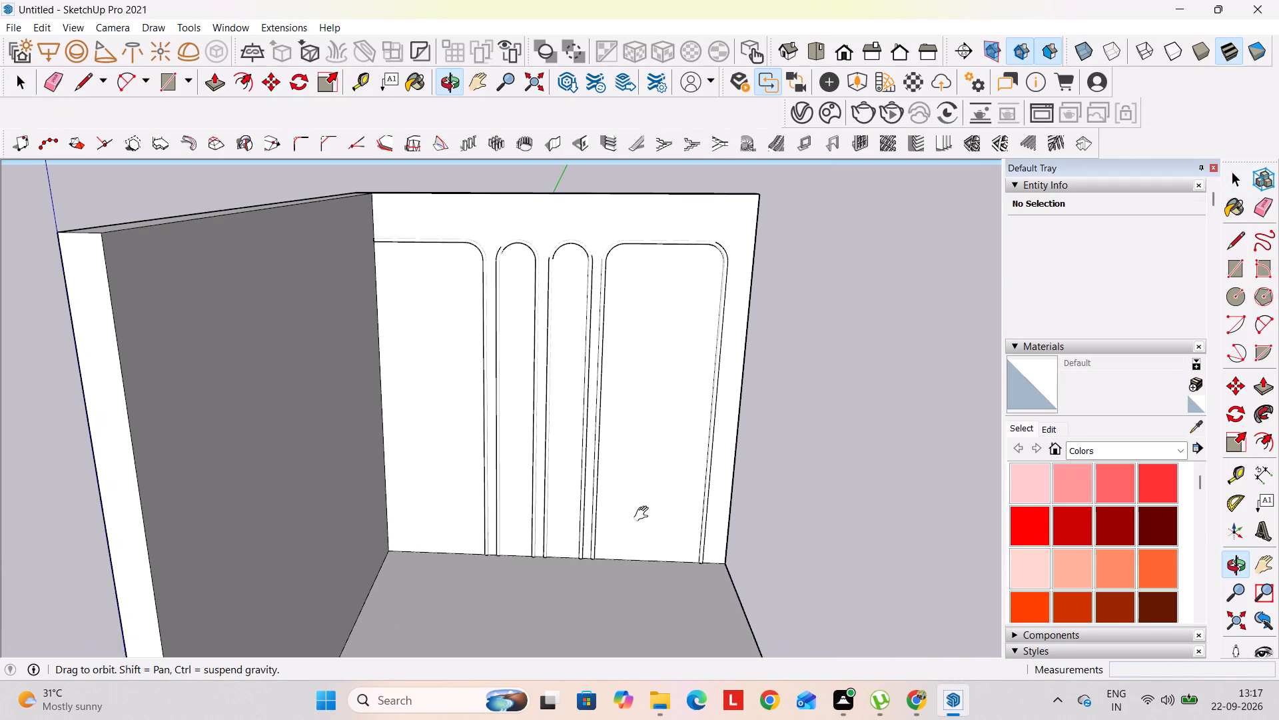
middle_click_drag(644, 514, 641, 515, "shift")
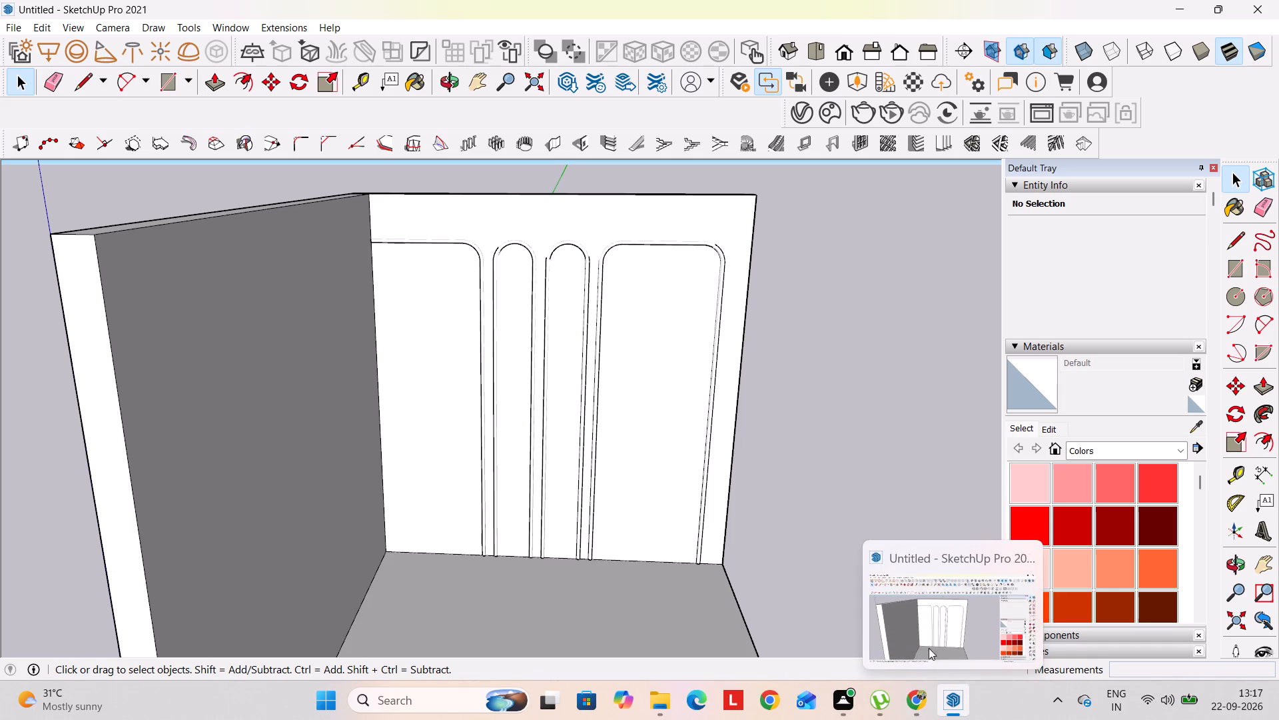
middle_click_drag(642, 553, 621, 399)
middle_click_drag(618, 413, 610, 446)
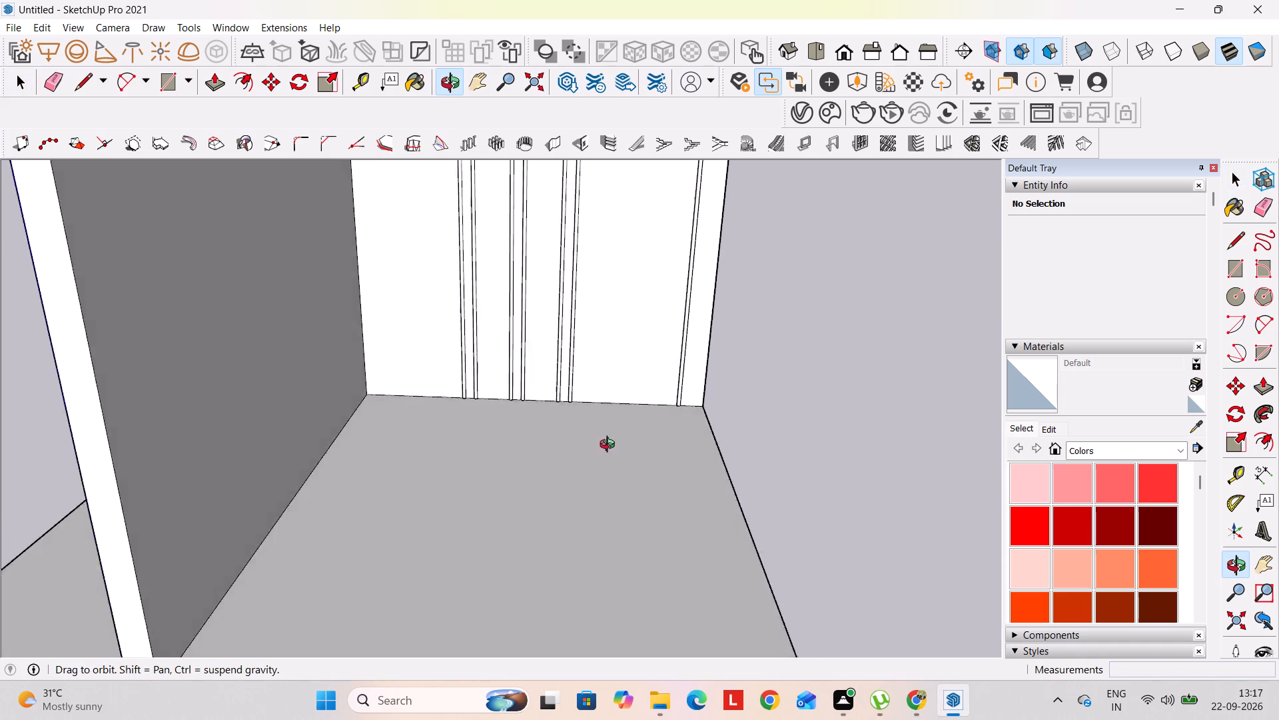
middle_click_drag(610, 446, 516, 493)
scroll(517, 482, "down", 3)
middle_click_drag(517, 460, 594, 572, "shift")
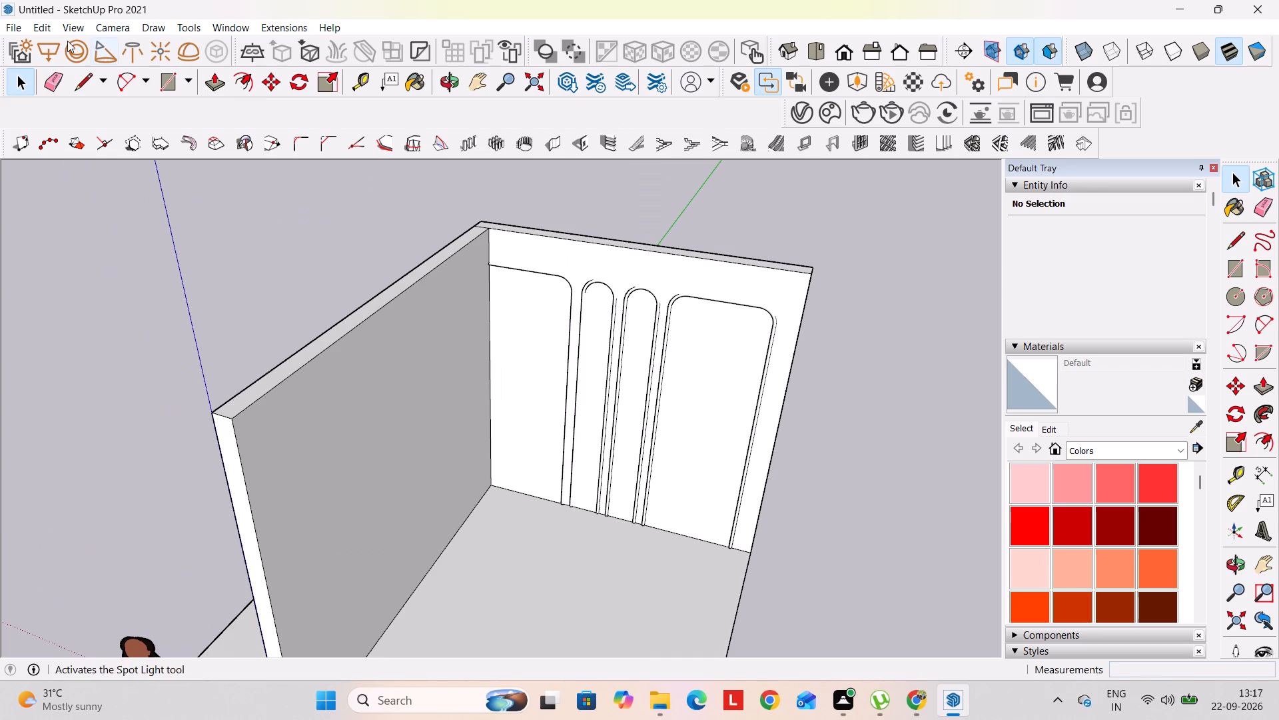
Draw a rectangle about 8'7" by 8'7" on the plain adjoining wall, with its lower side on the floor line.
middle_click_drag(434, 399, 154, 371)
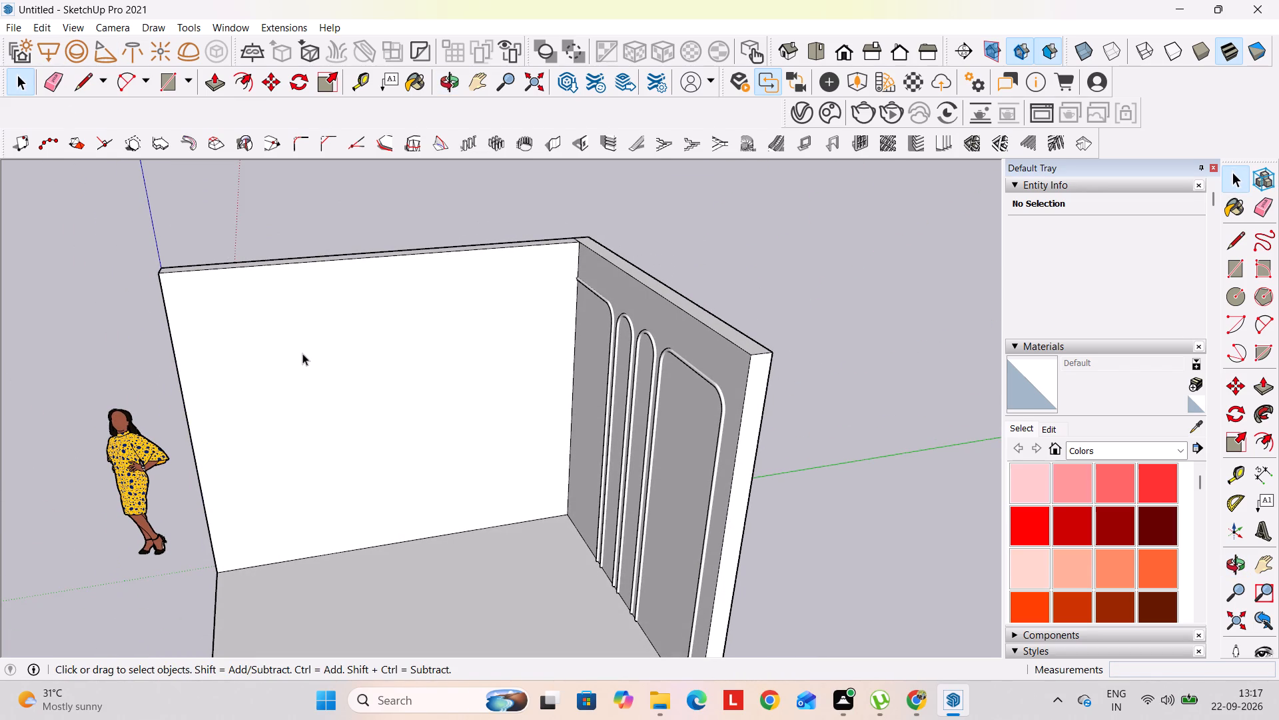
key("r")
left_click(222, 317)
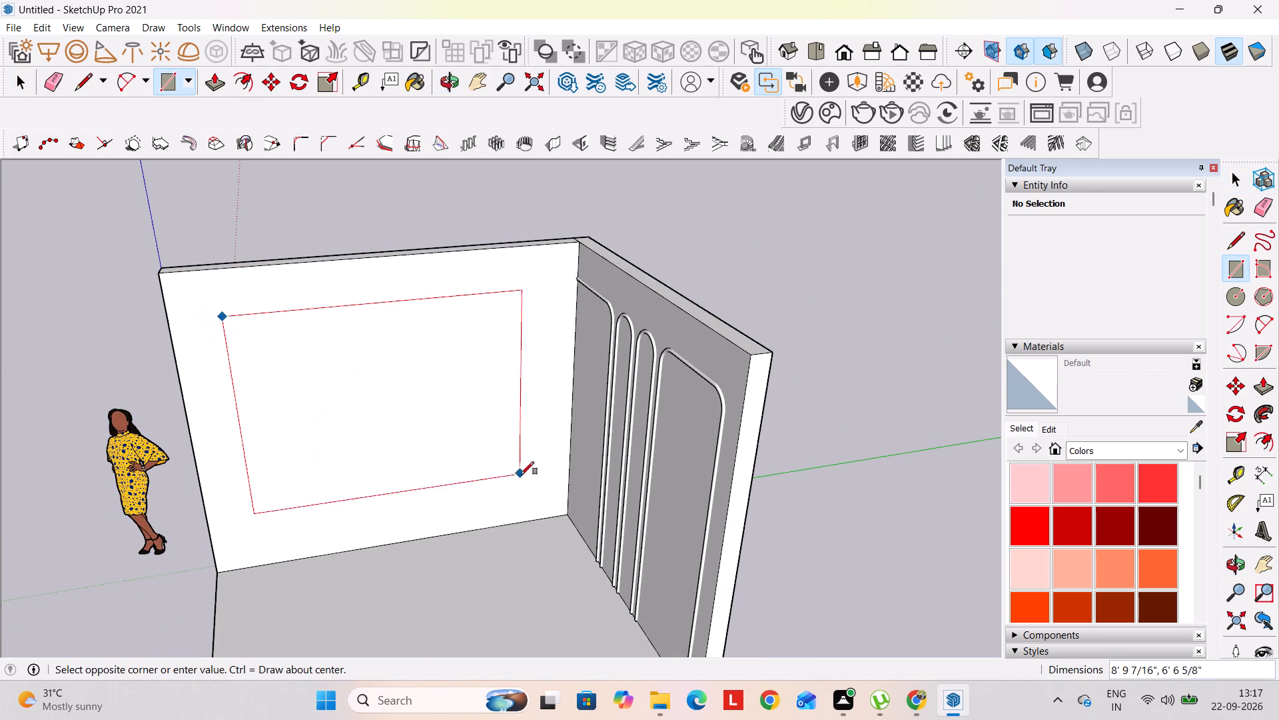
left_click(515, 527)
key("space")
Push the rectangle through the wall's full thickness to cut a large opening.
left_click(328, 400)
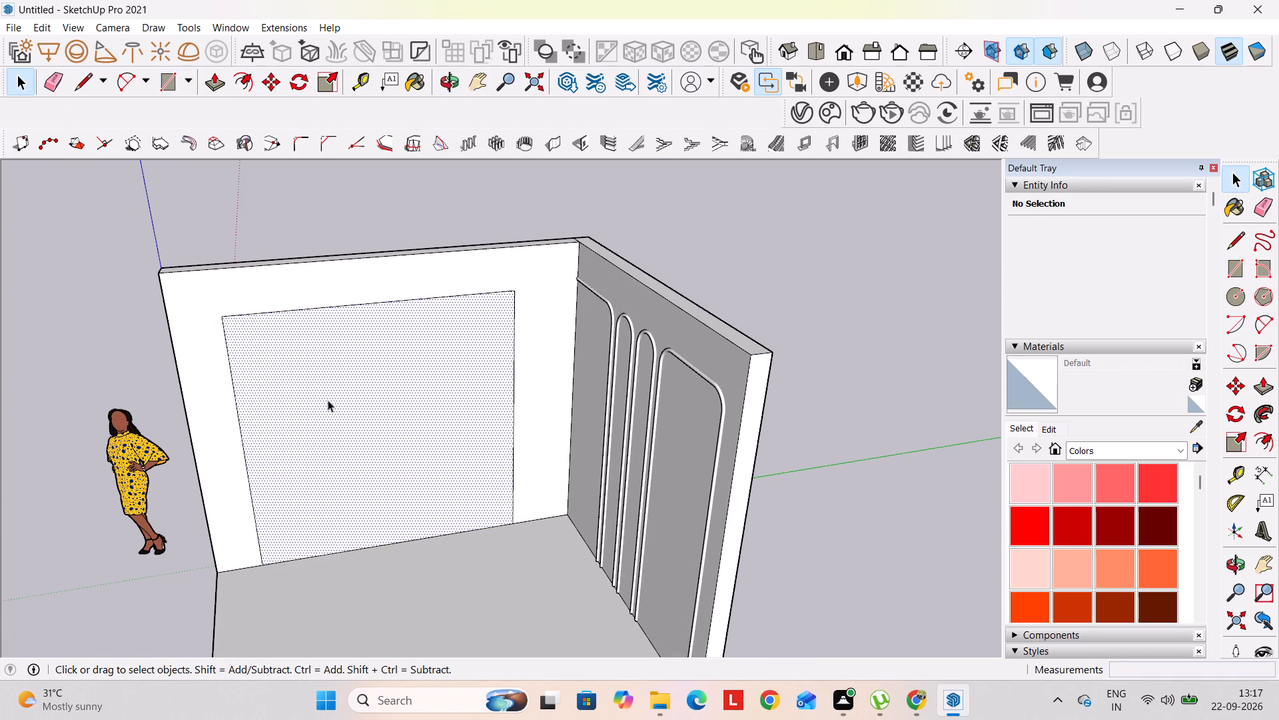
key("p")
left_click(333, 402)
middle_click_drag(326, 387, 695, 458)
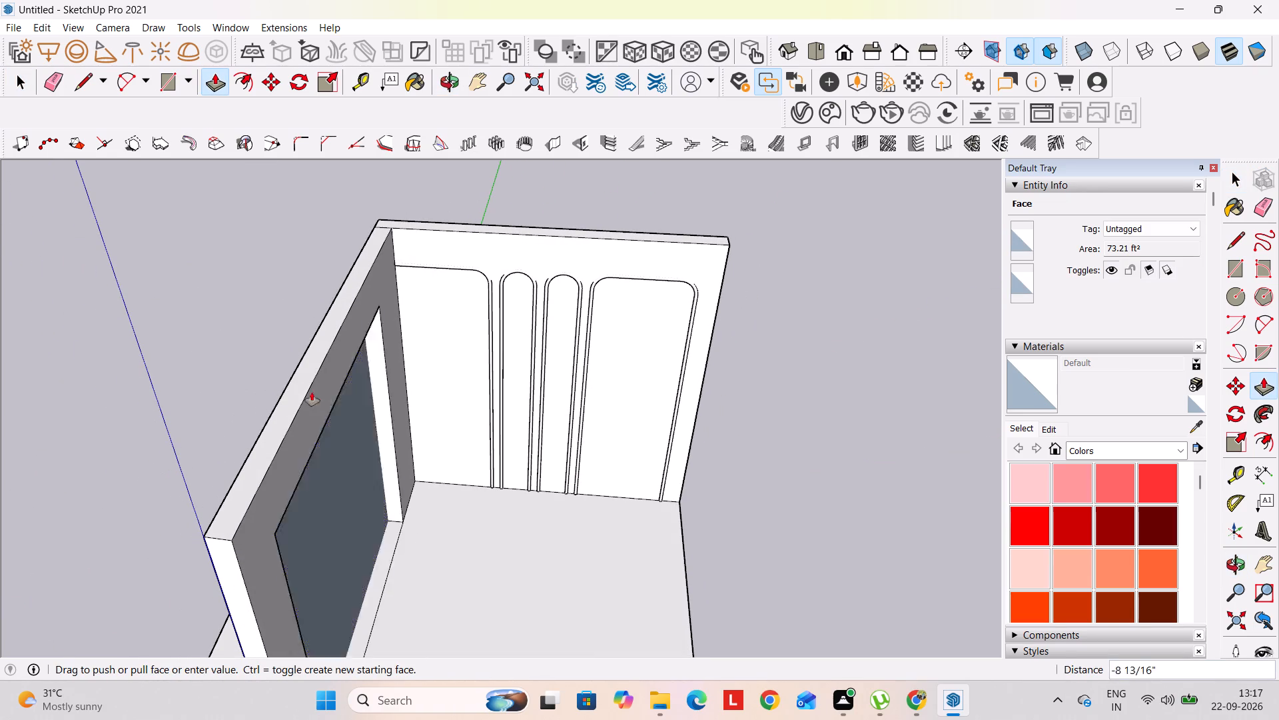
left_click(288, 381)
key("space")
Draw a rectangular face filling the opening at mid-thickness, from one top corner to the diagonally opposite bottom corner.
scroll(242, 367, "down", 4)
middle_click_drag(452, 444, 68, 324)
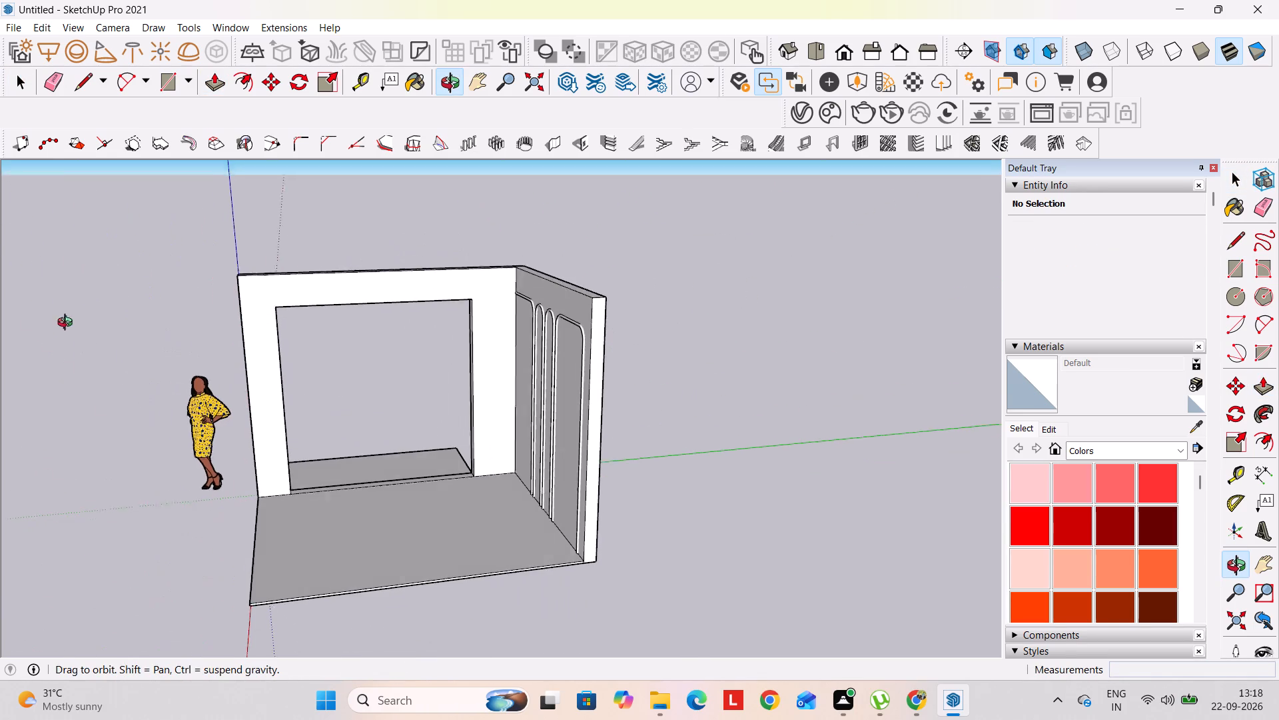
middle_click_drag(68, 324, 68, 323)
middle_click_drag(402, 367, 174, 380)
scroll(378, 275, "up", 4)
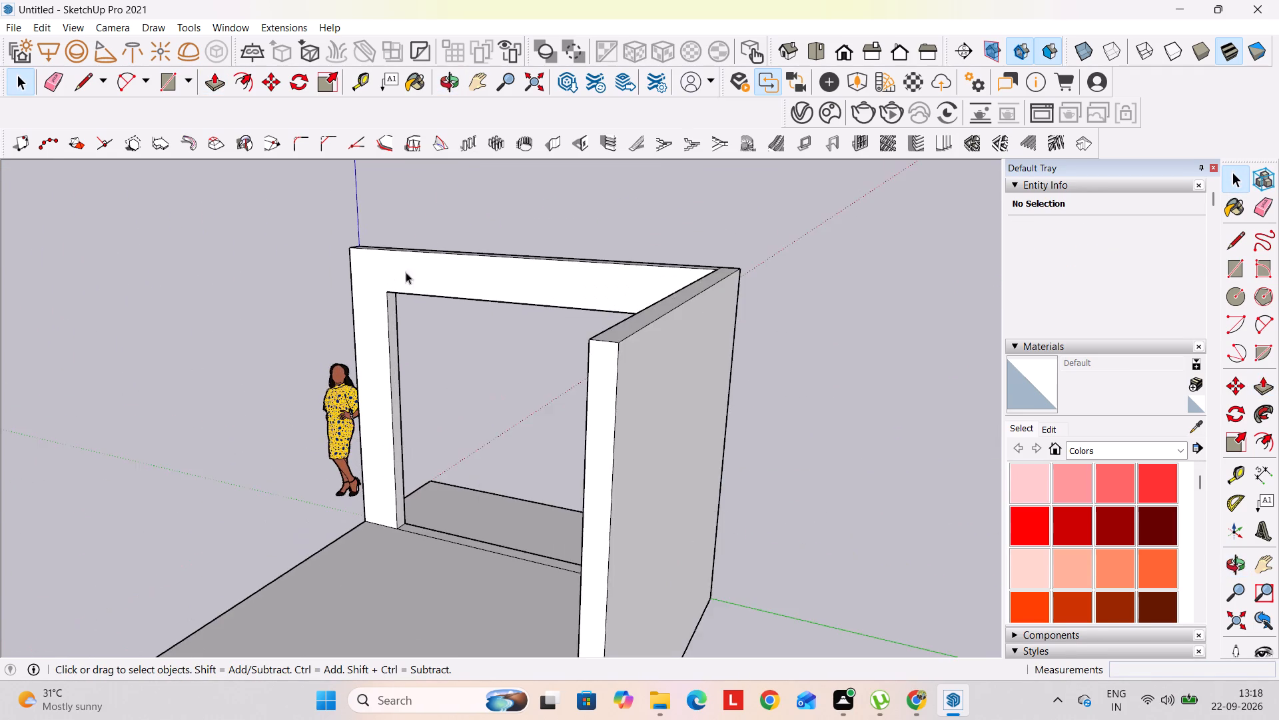
scroll(424, 283, "up", 4)
scroll(412, 355, "up", 4)
middle_click_drag(381, 438, 386, 291)
key("r")
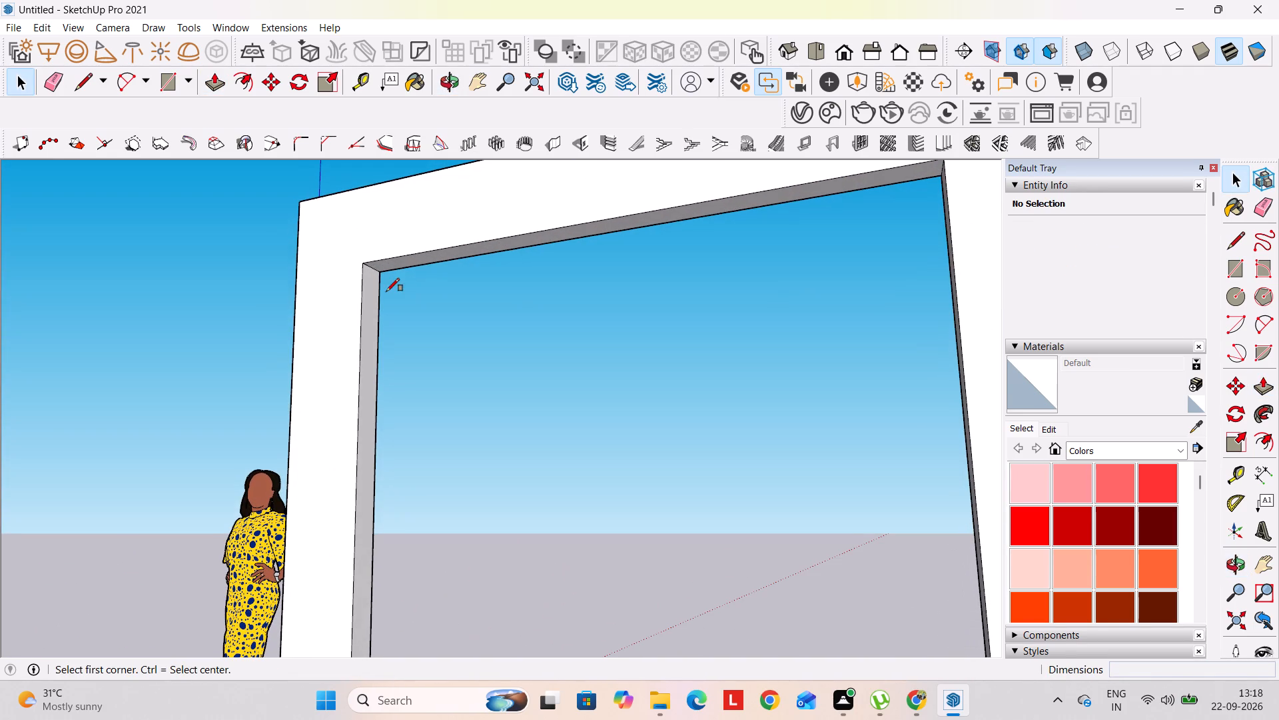
scroll(370, 265, "up", 5)
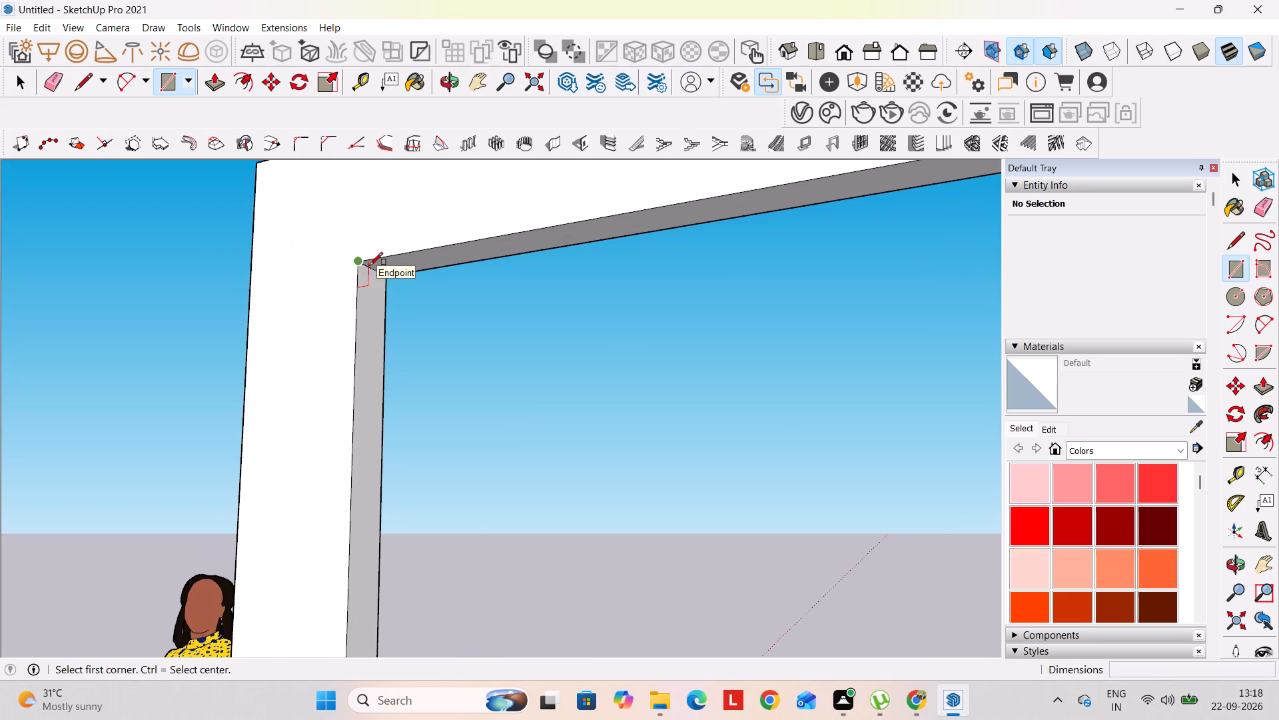
scroll(370, 265, "up", 5)
left_click(370, 266)
scroll(501, 458, "down", 4)
middle_click_drag(424, 413, 666, 561)
middle_click_drag(691, 564, 363, 165, "shift")
middle_click_drag(585, 389, 662, 511)
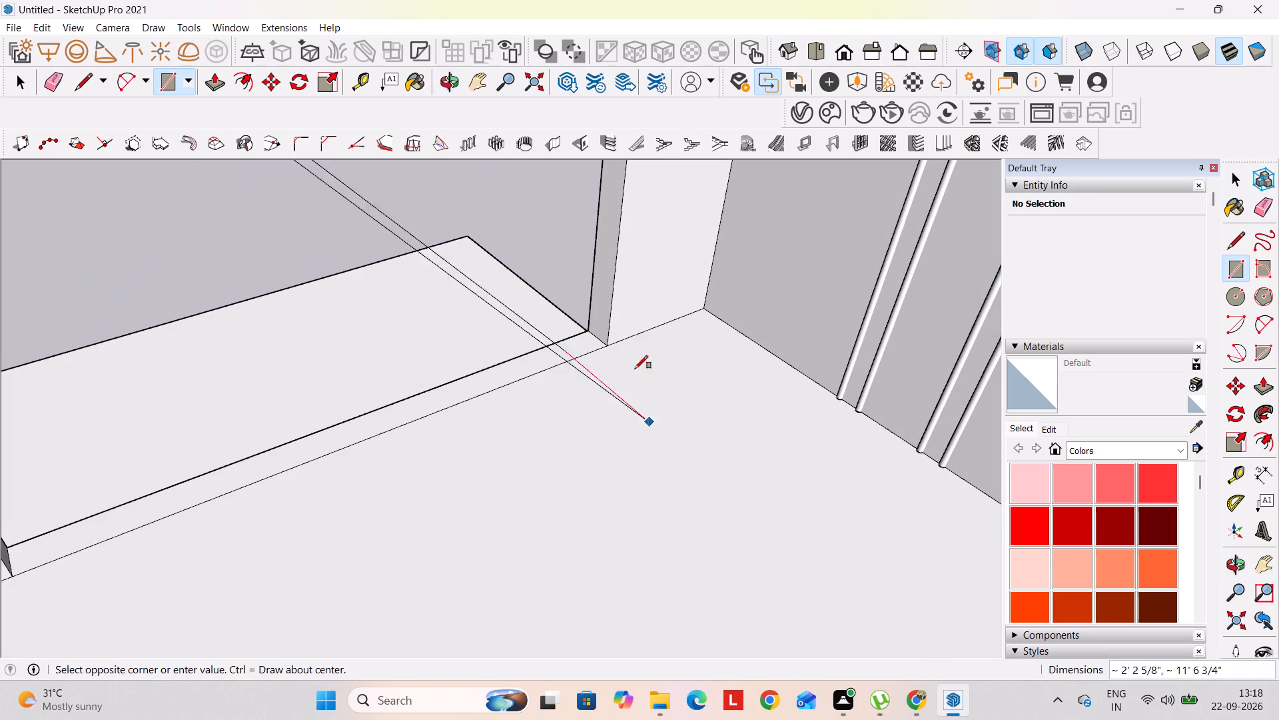
scroll(598, 339, "up", 5)
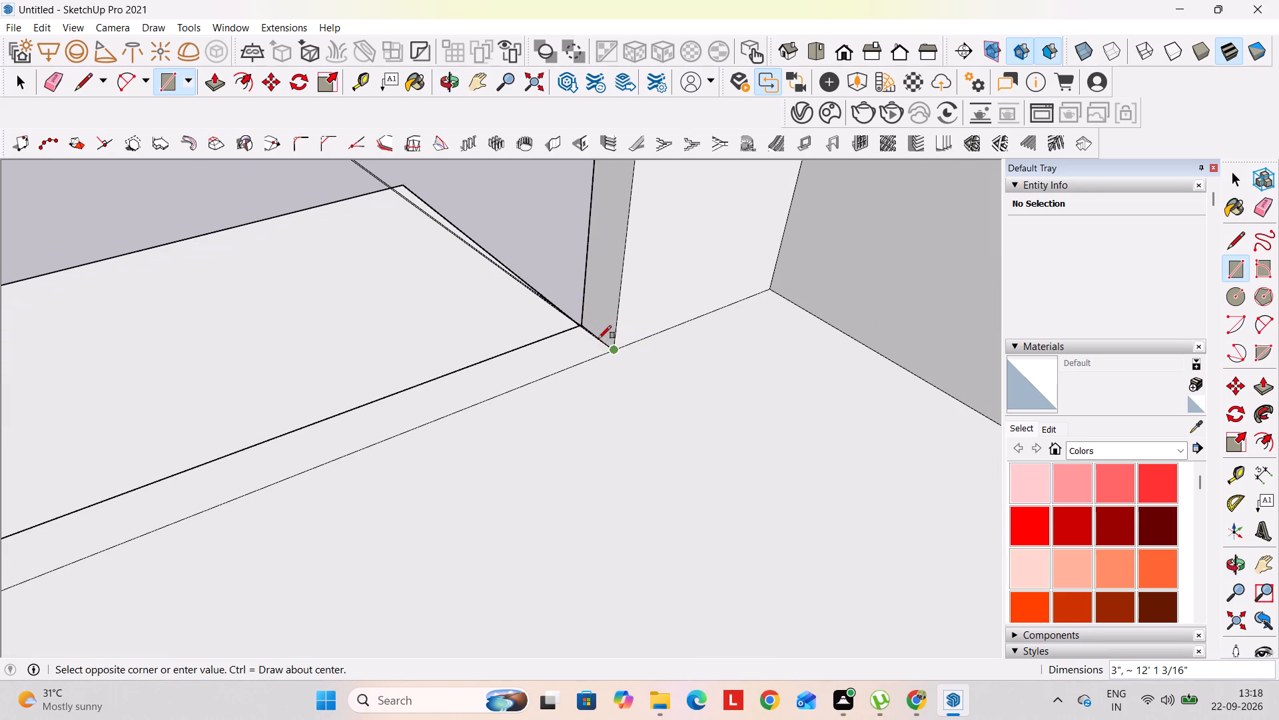
left_click(598, 339)
key("space")
Select the new face in the opening and start the 1001bit panel divide tool on it.
scroll(566, 423, "down", 5)
left_click(238, 258)
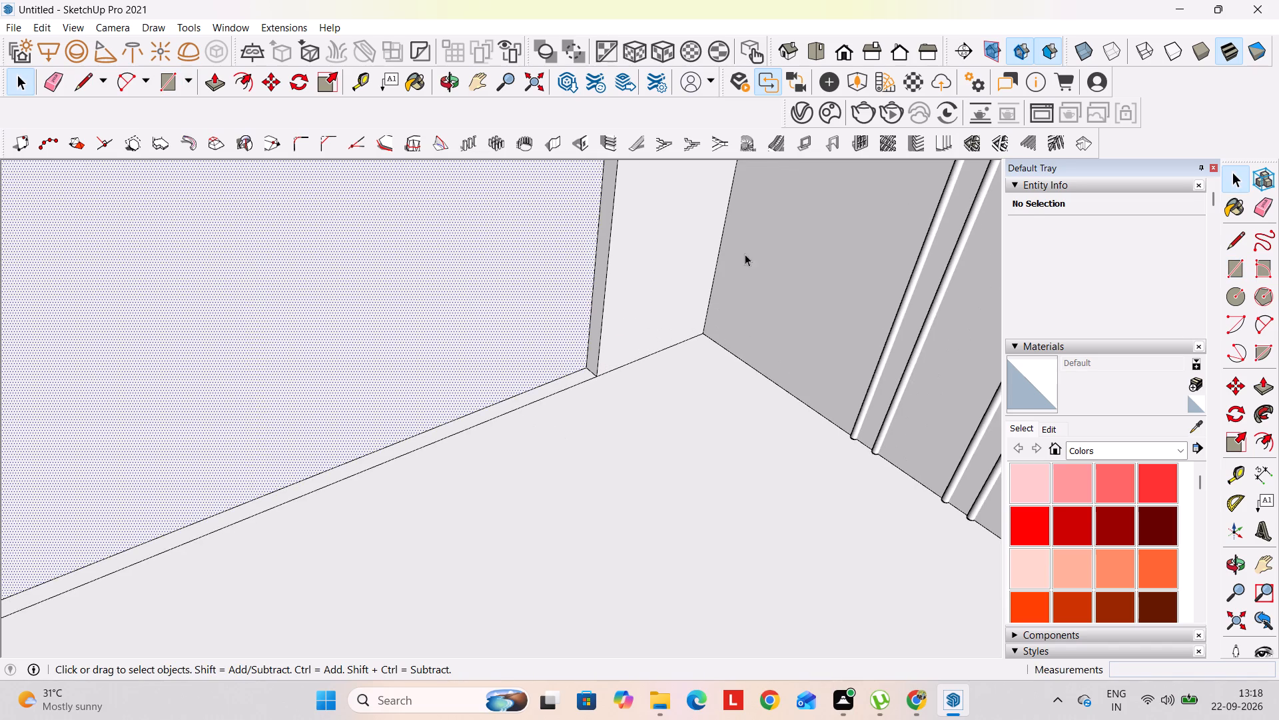
left_click(856, 143)
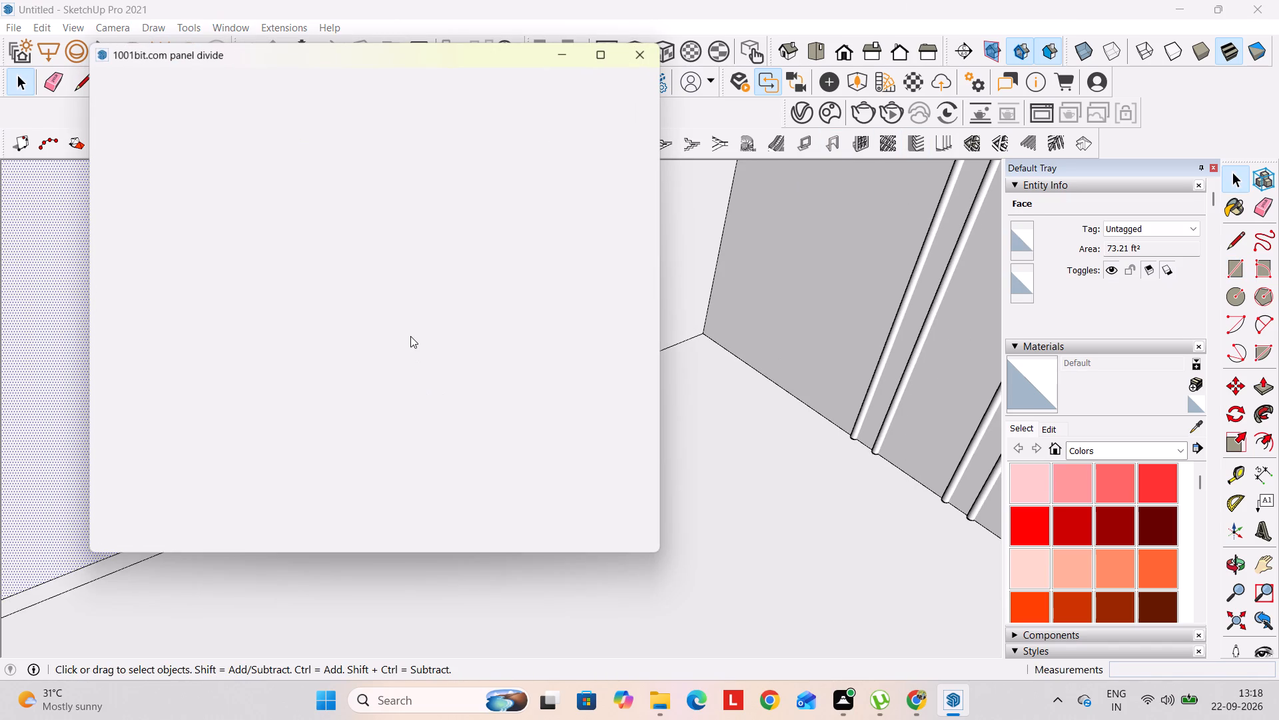
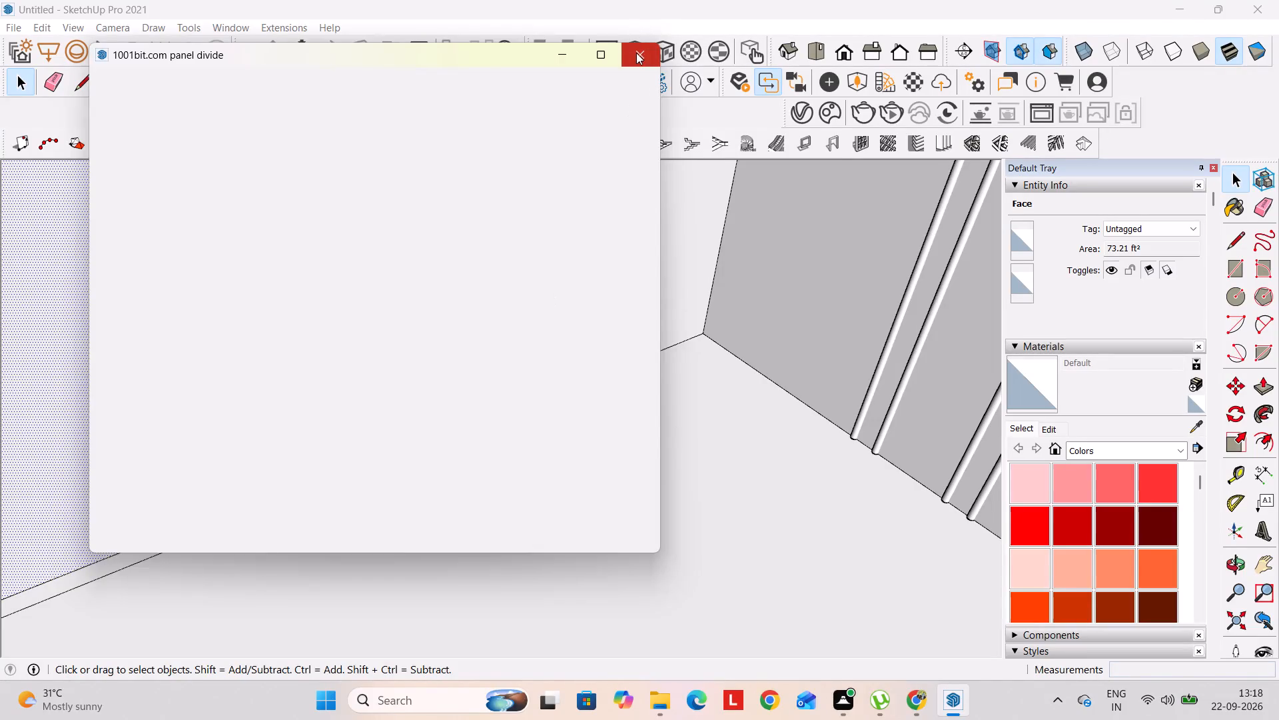
Restart the panel divide tool on the selected face and set 2 rows and 2 columns.
left_click(636, 53)
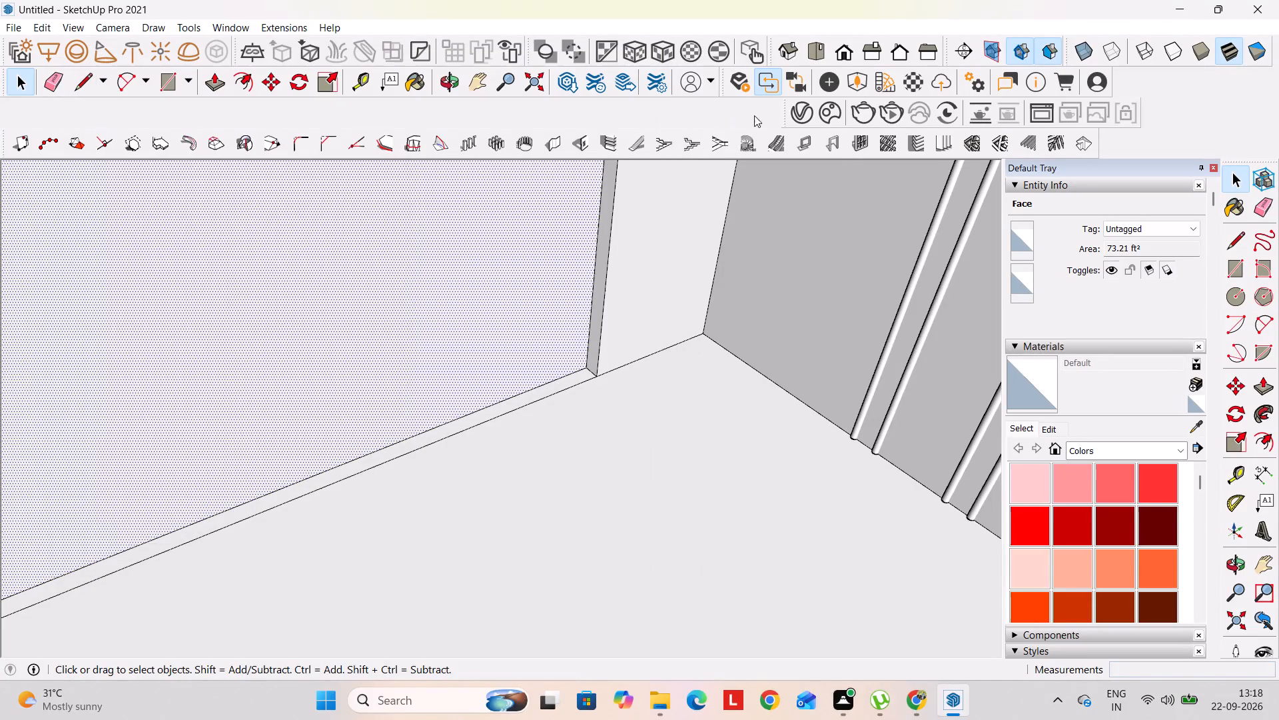
left_click(864, 151)
left_click(312, 330)
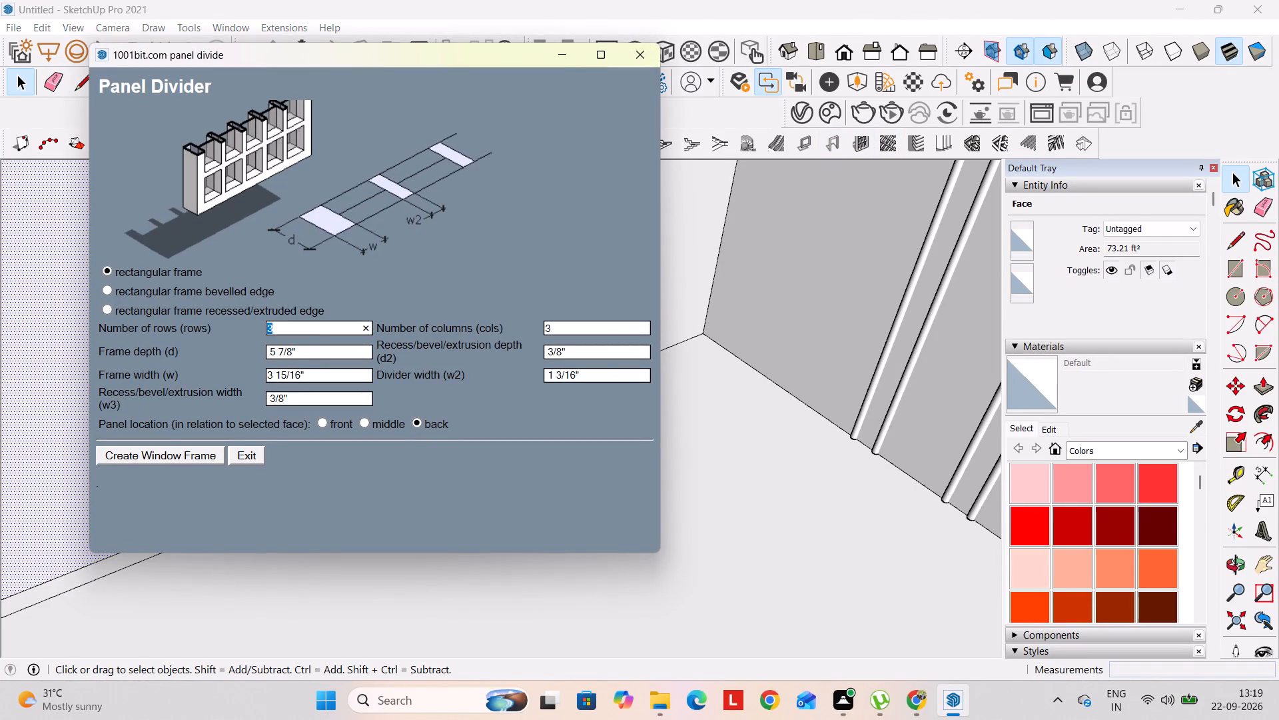
key("BackSpace")
key("2")
left_click(577, 327)
key("BackSpace")
key("2")
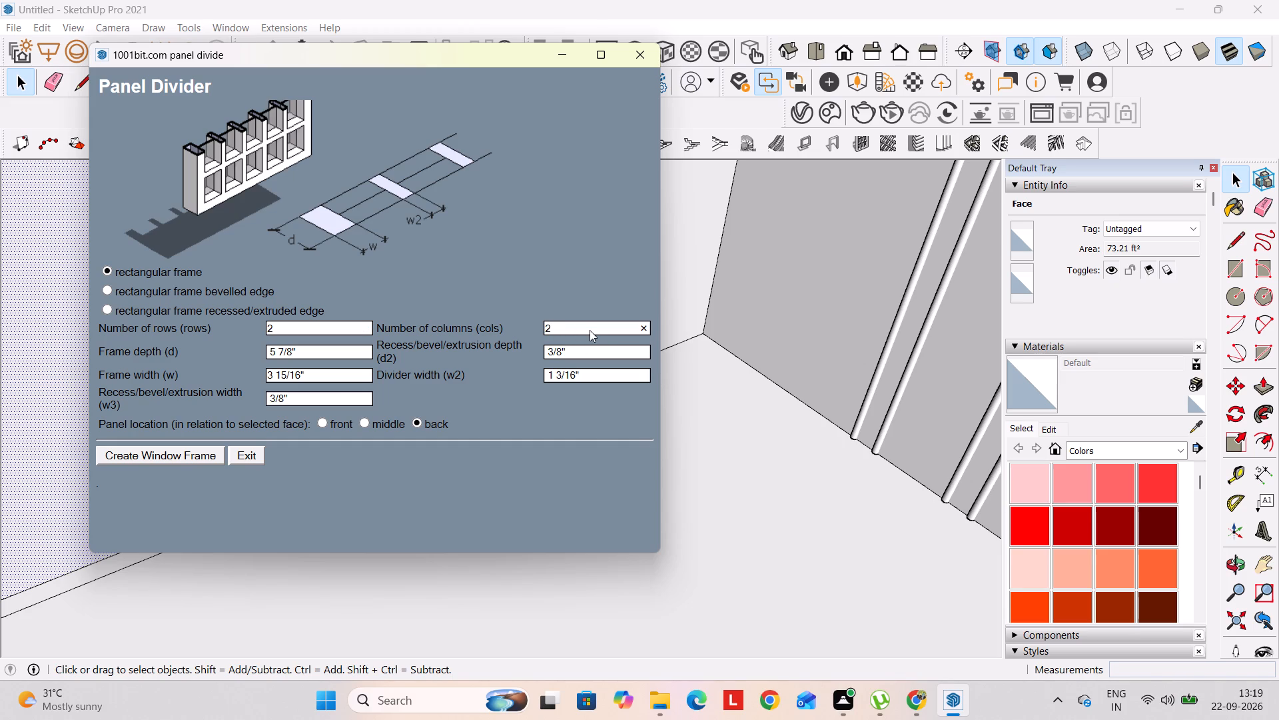
Create the window frame with 3" frame depth, 3" frame width, 2" divider width and the panel location set to middle.
left_click(311, 349)
key("BackSpace")
type("3\"")
left_click(366, 424)
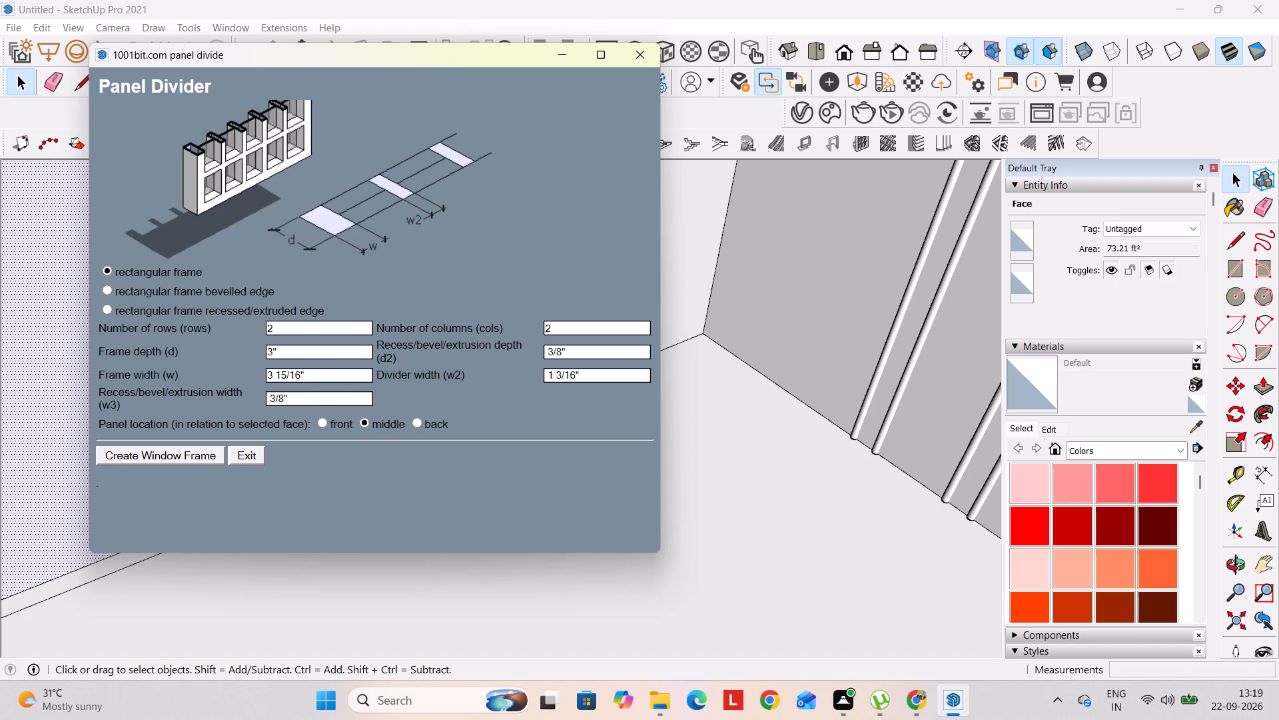
left_click(326, 377)
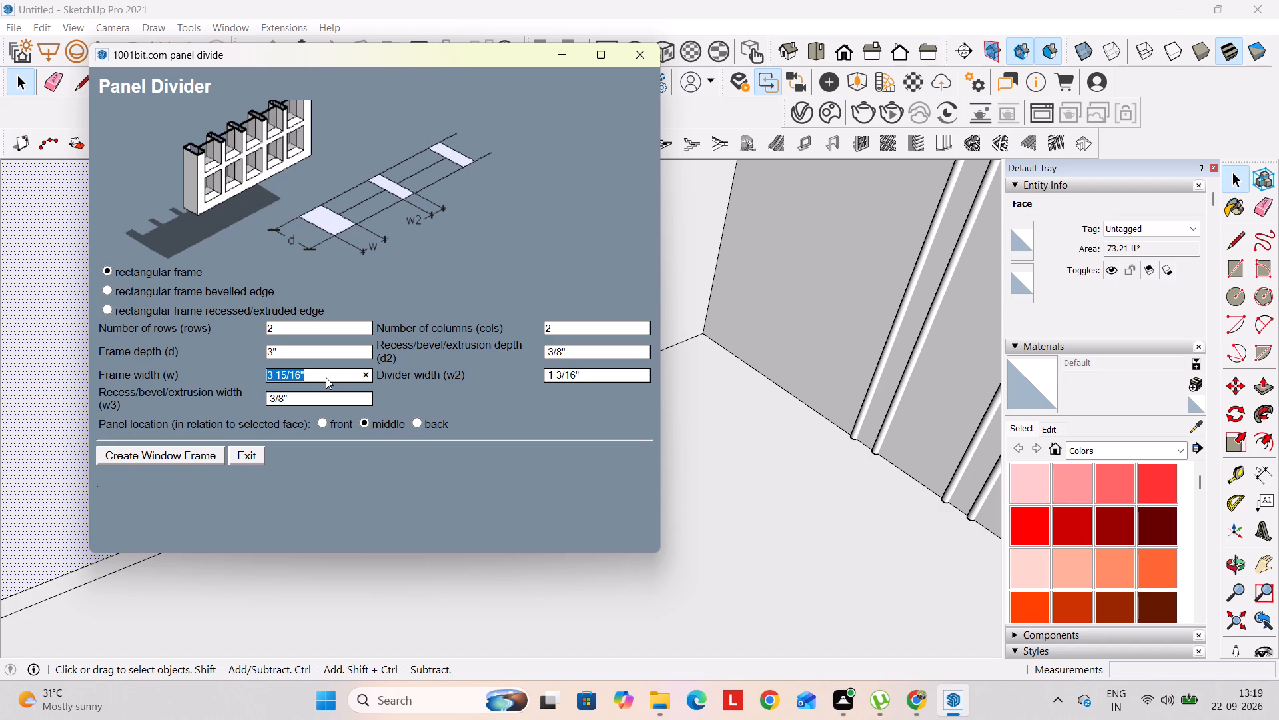
key("BackSpace")
type("3\"")
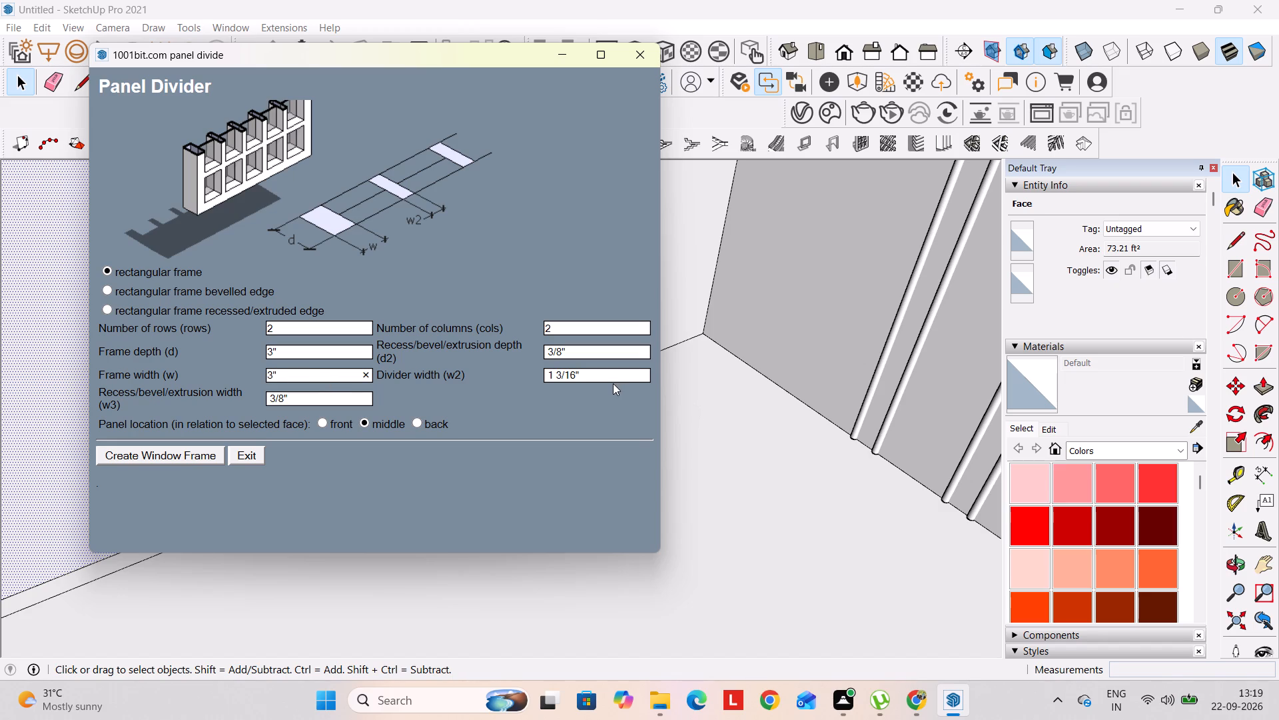
left_click(613, 383)
left_click(619, 377)
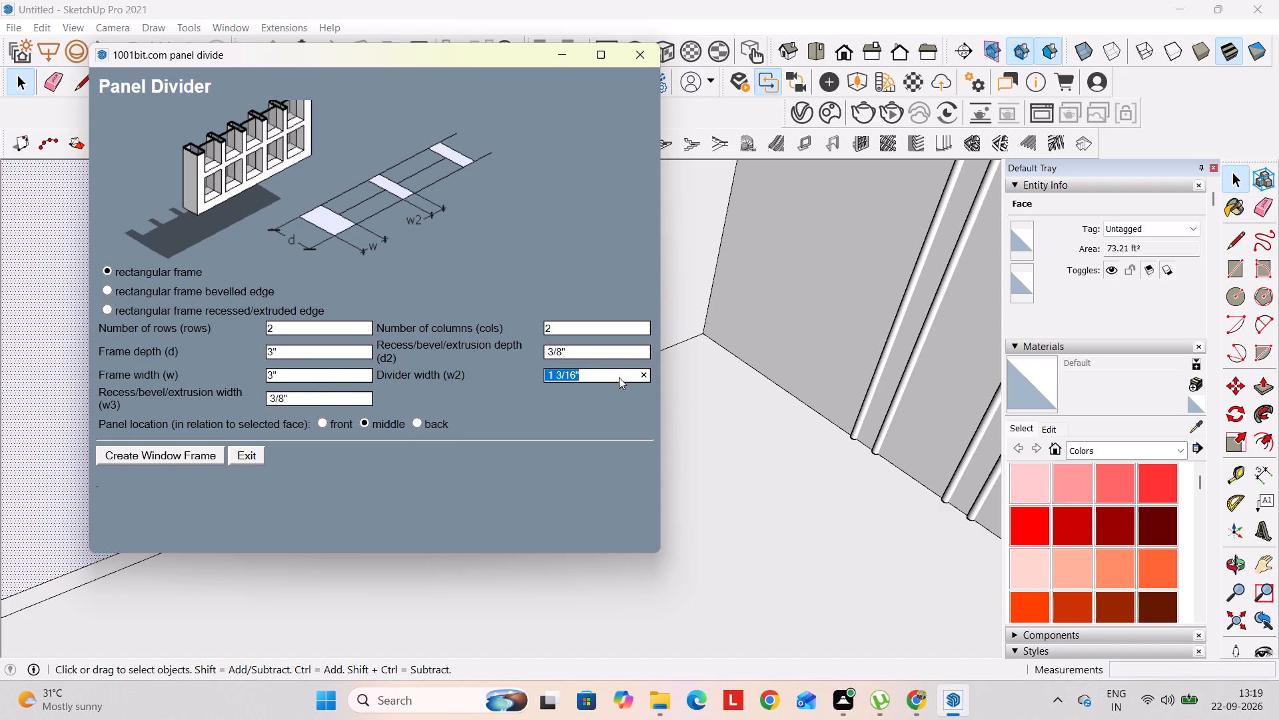
key("BackSpace")
type("2\"")
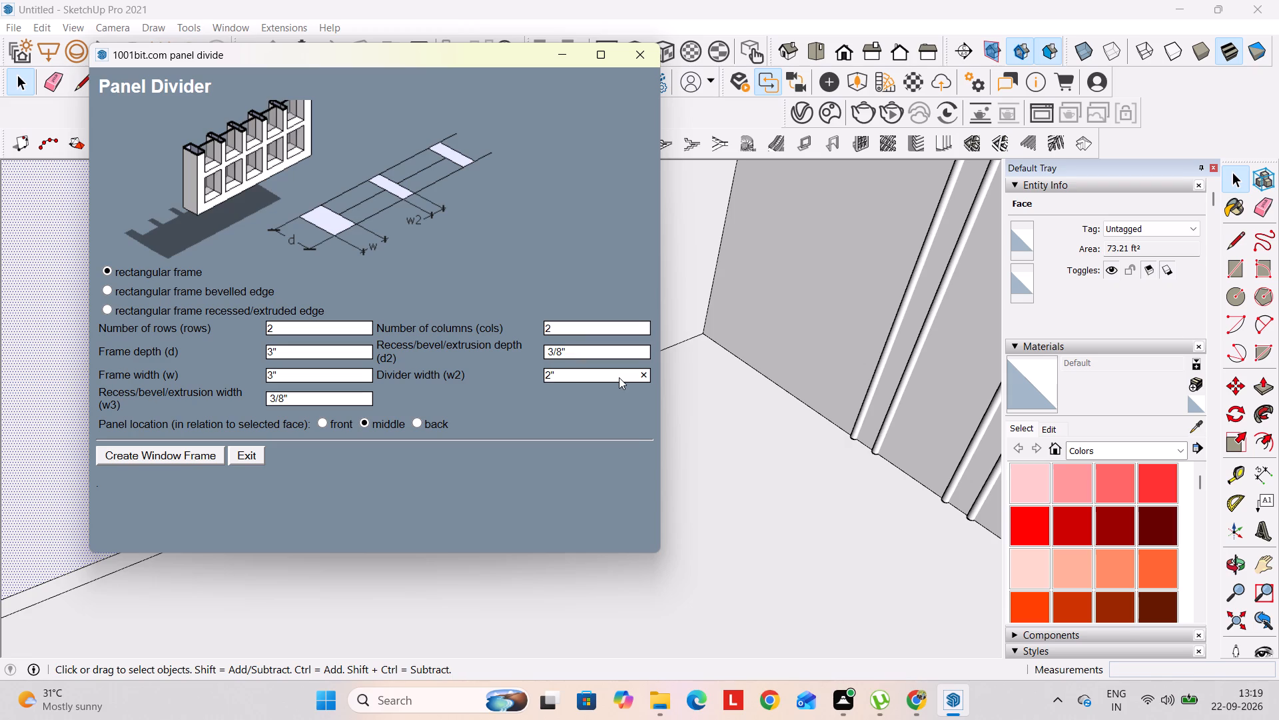
left_click(323, 403)
left_click(490, 419)
left_click(171, 456)
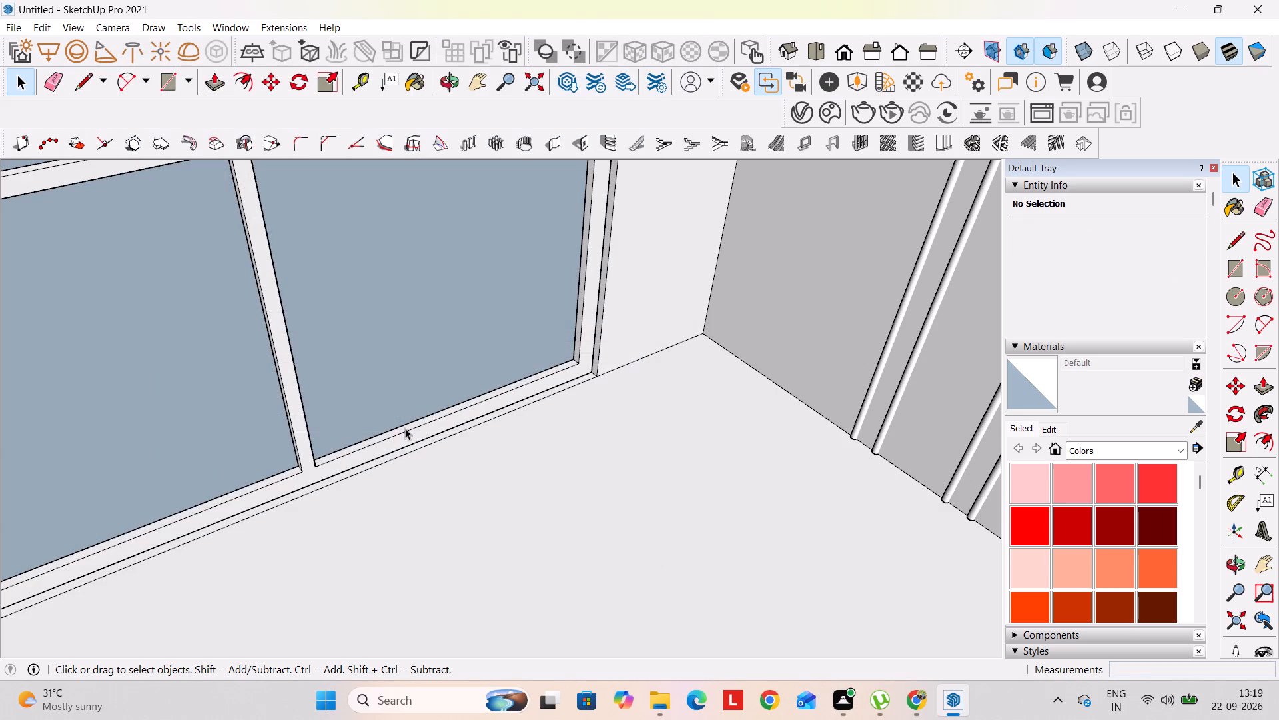
Open the new window group for editing and select an upper pane with its edges from outside the room.
scroll(407, 427, "down", 7)
middle_click_drag(413, 422, 470, 570)
left_click(482, 375)
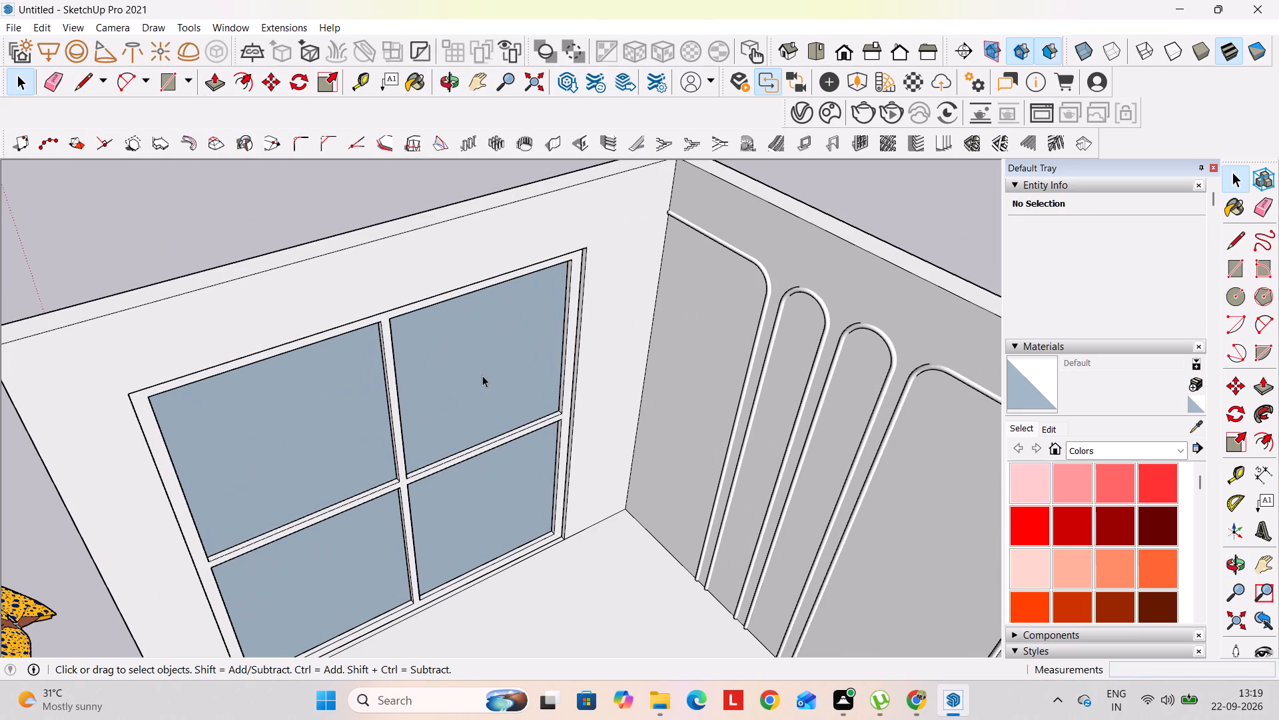
double_click(485, 386)
left_click(478, 386)
left_click(482, 392)
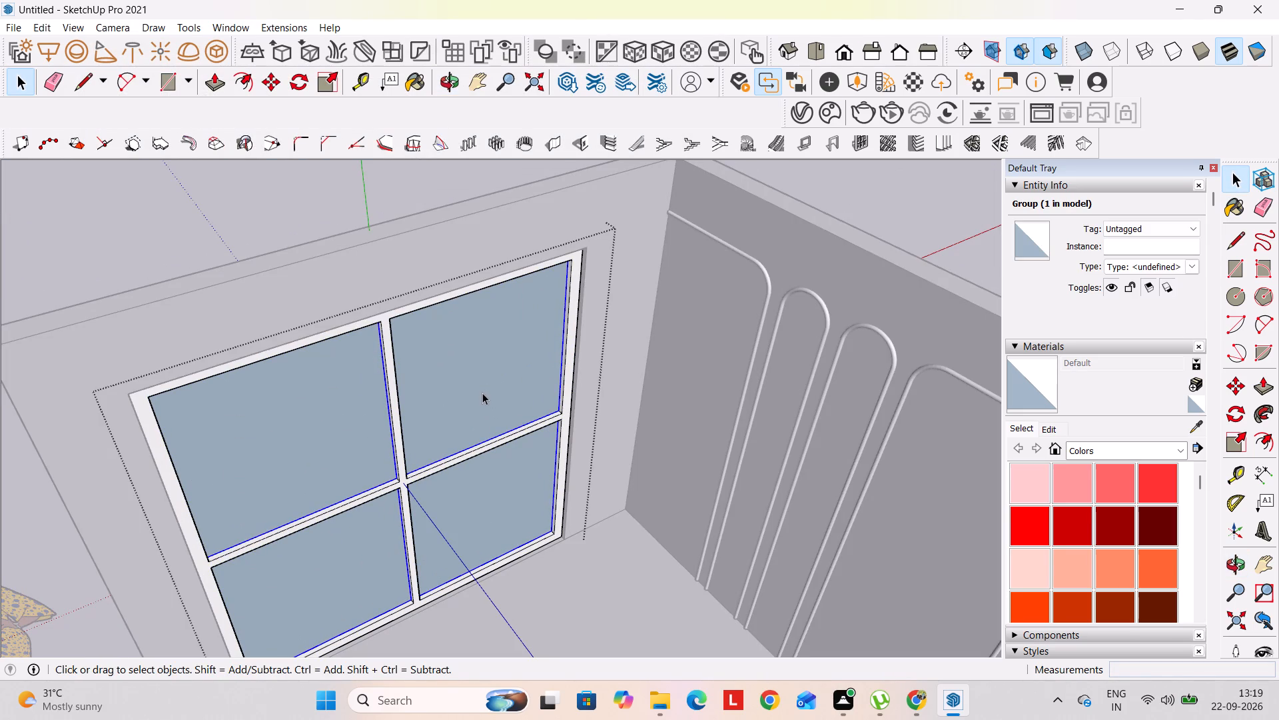
middle_click_drag(500, 569, 504, 467)
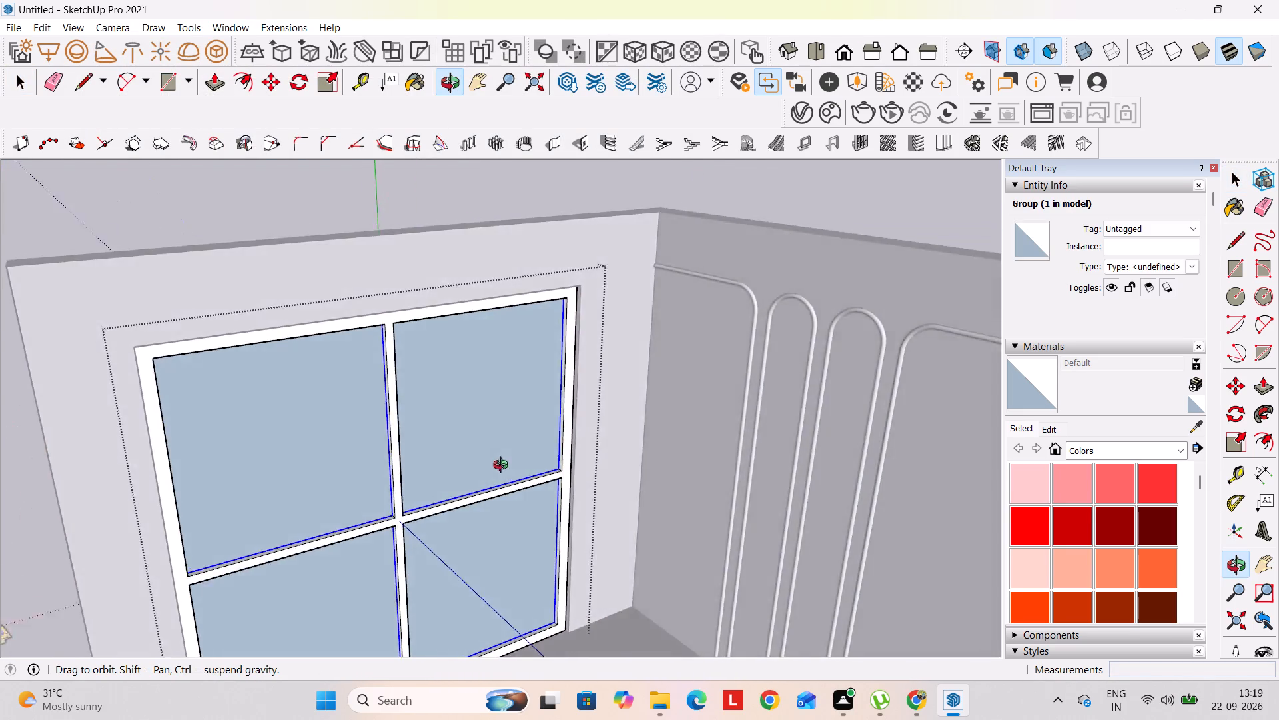
middle_click_drag(504, 467, 1102, 431)
triple_click(606, 483)
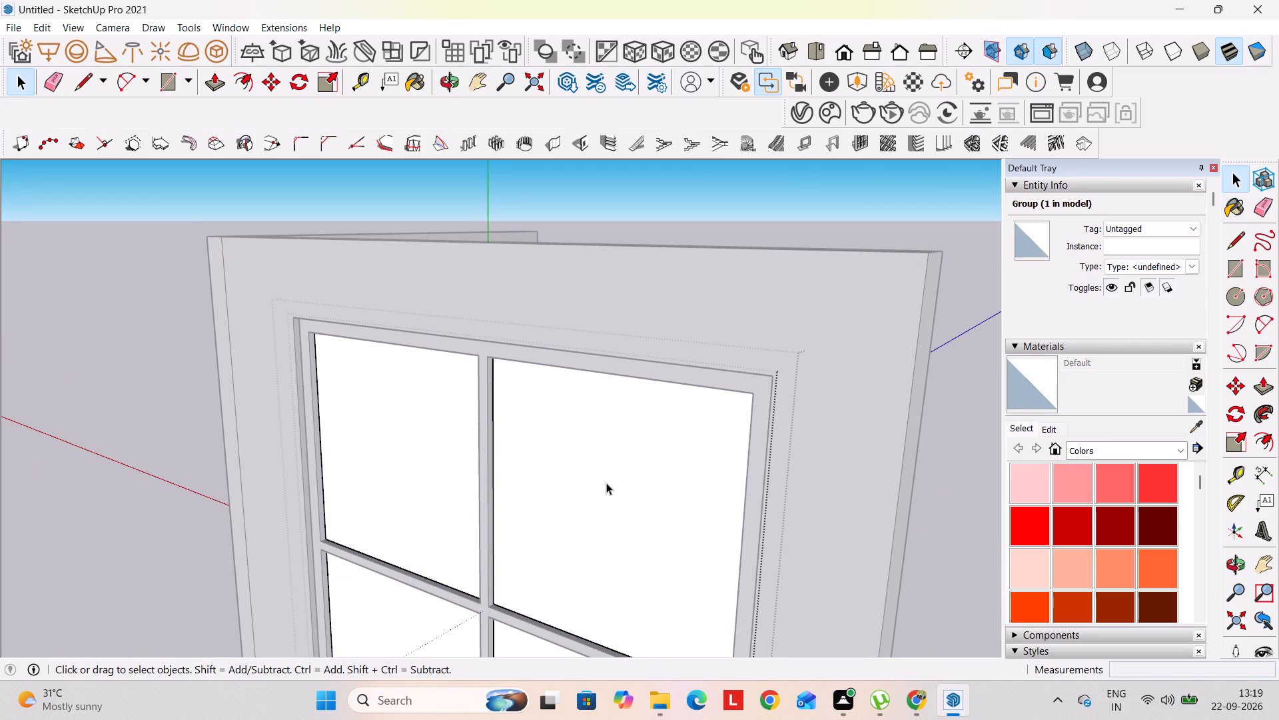
Paint all four window panes with Translucent Glass Gray from the Glass and Mirrors materials.
scroll(1086, 527, "down", 4)
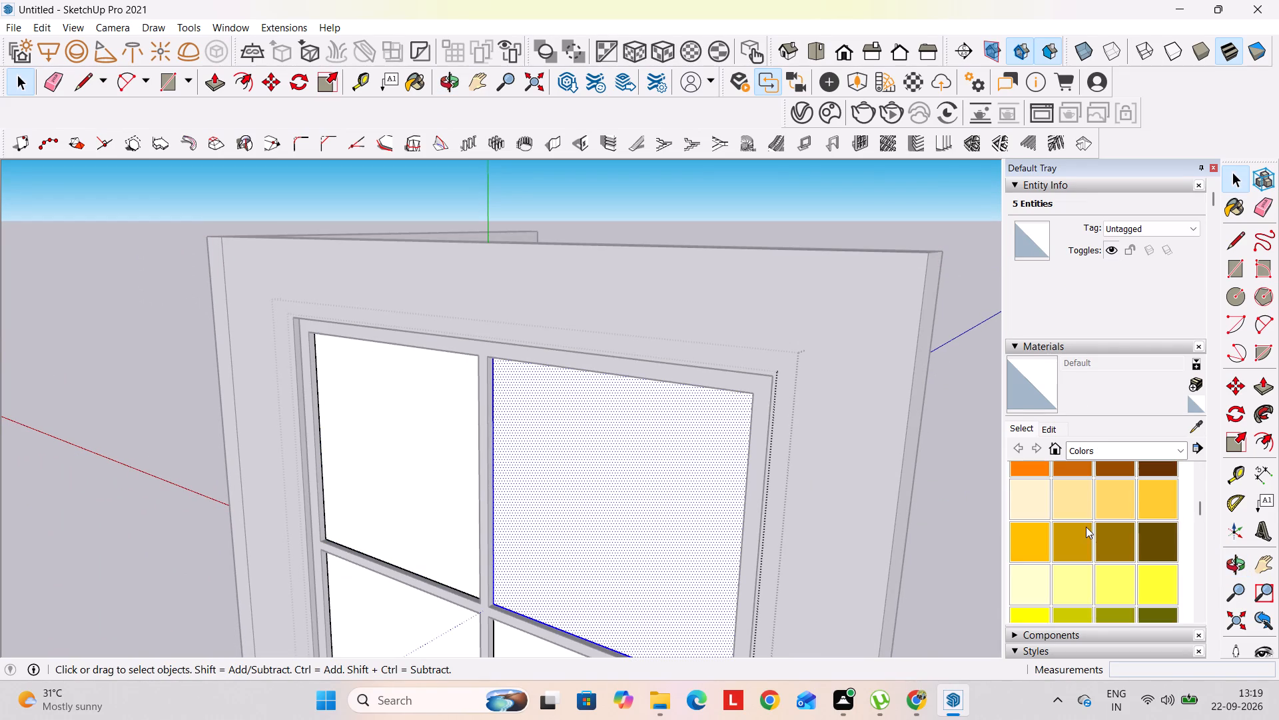
scroll(1086, 527, "down", 4)
left_click(1115, 450)
scroll(1102, 508, "down", 3)
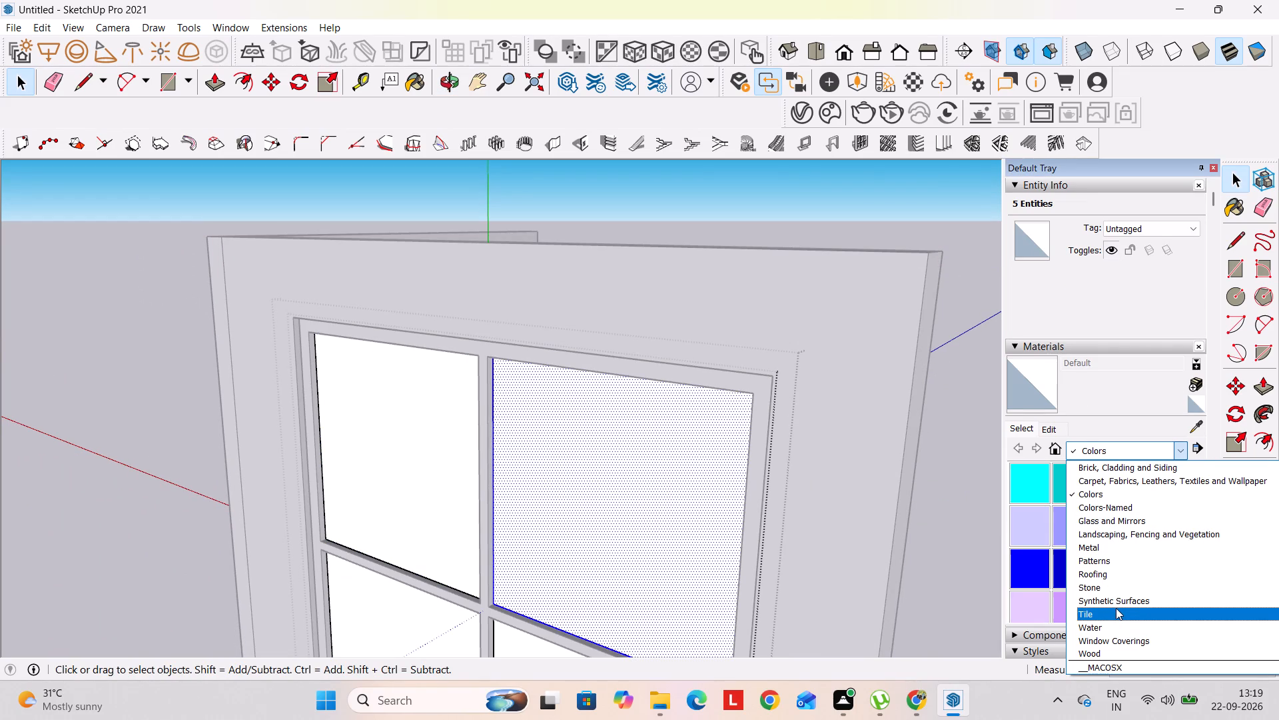
scroll(1106, 527, "down", 6)
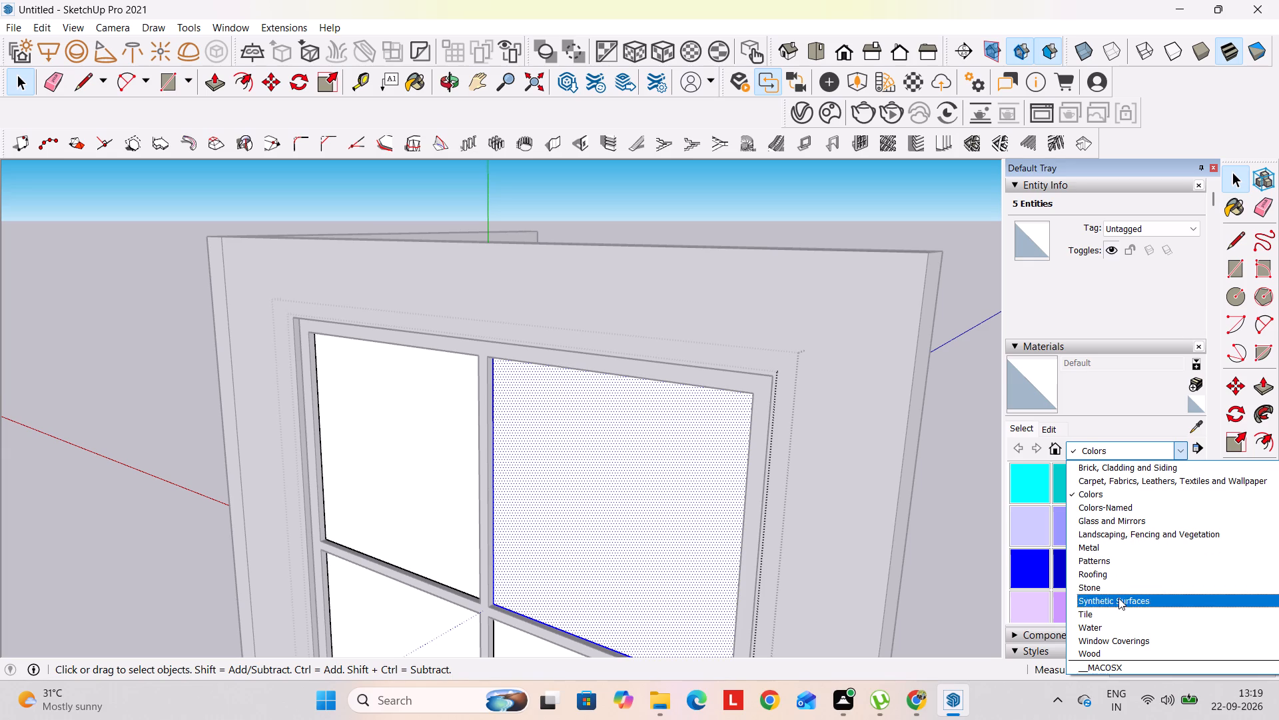
scroll(1108, 630, "down", 3)
scroll(1104, 547, "up", 4)
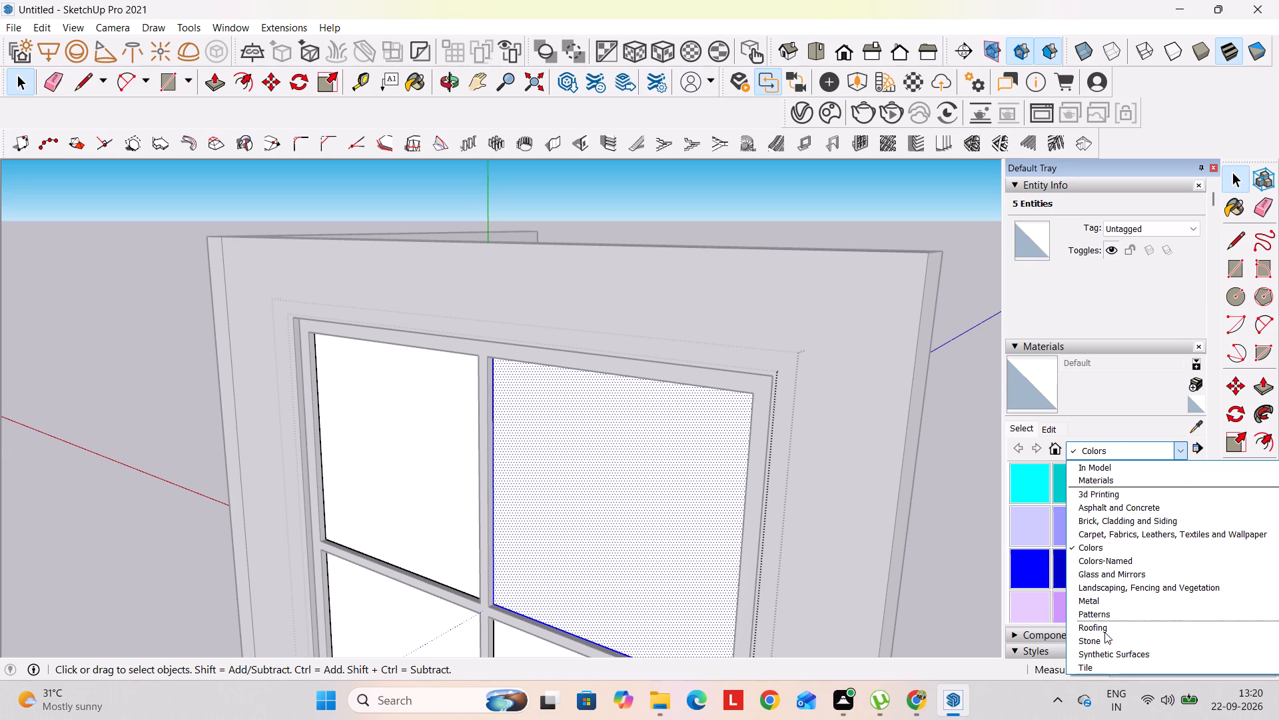
left_click(1115, 579)
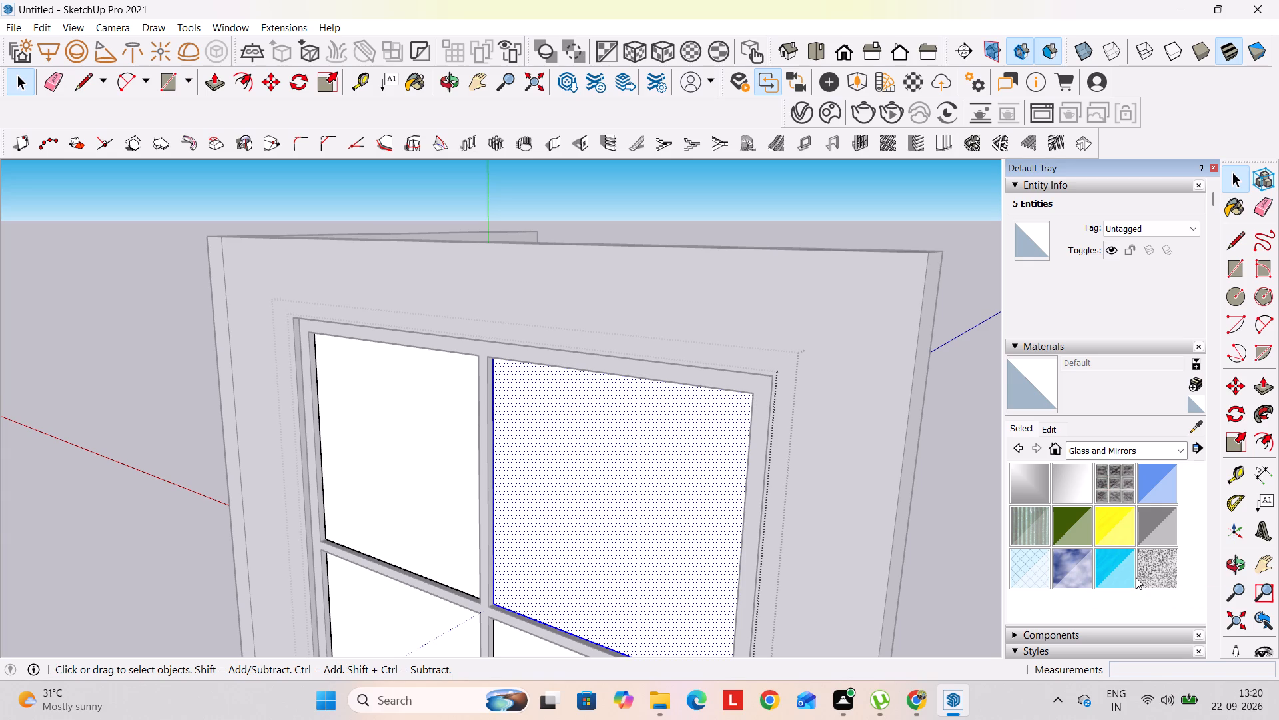
left_click(1154, 530)
left_click(635, 559)
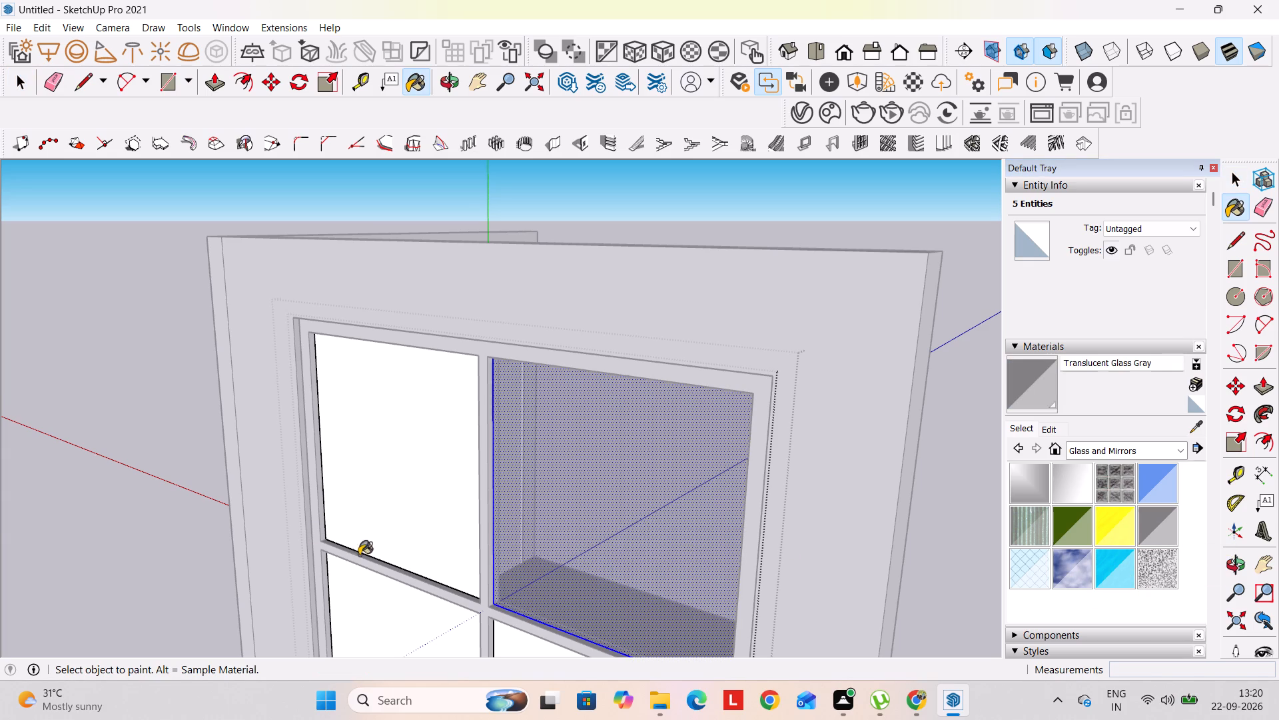
left_click(414, 488)
left_click(394, 600)
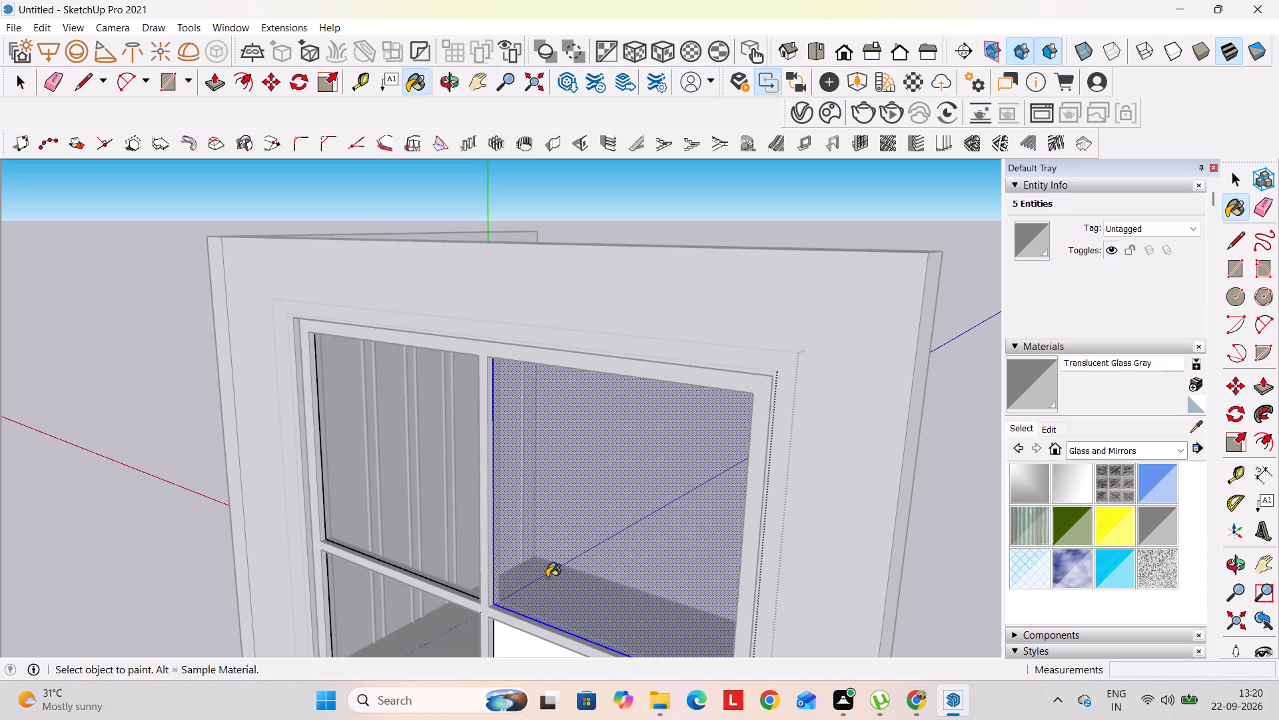
middle_click_drag(547, 577, 548, 383, "shift")
left_click(548, 493)
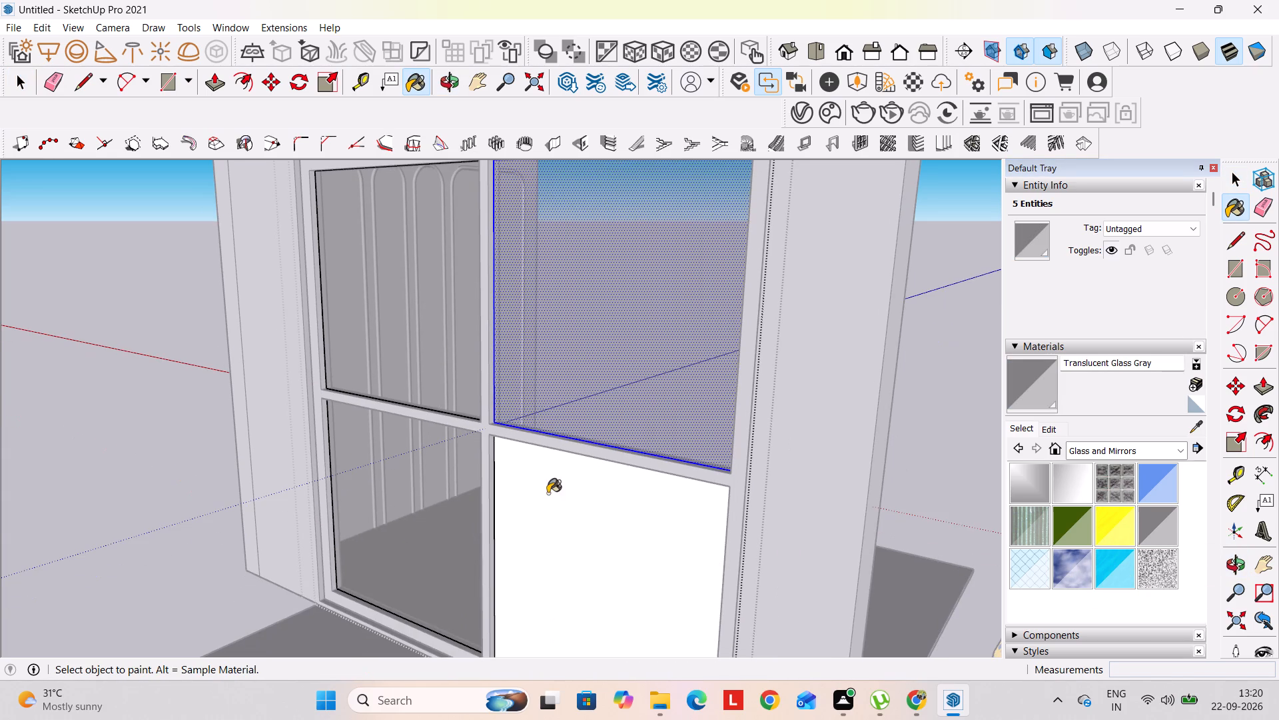
key("space")
Switch the material library from Glass and Mirrors to Colors-Named and pick 0137_Black as the paint material.
left_click(488, 432)
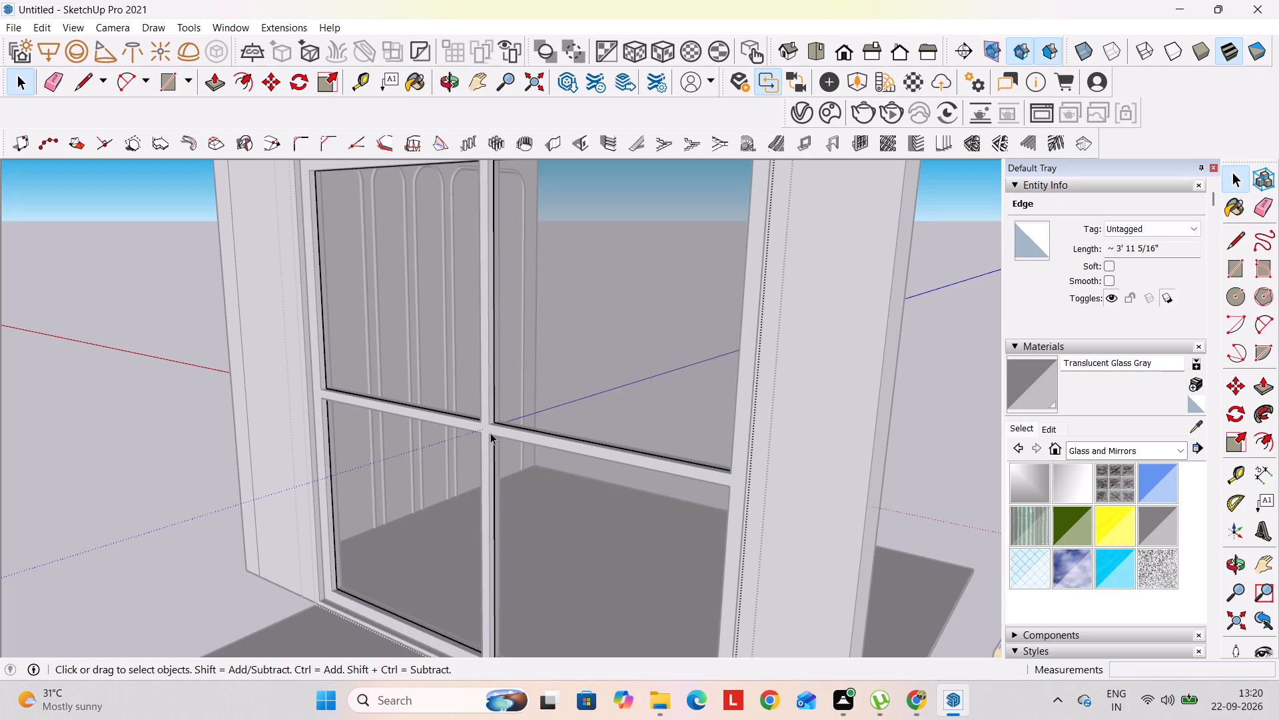
left_click(490, 433)
scroll(1105, 385, "up", 1)
scroll(1142, 403, "down", 4)
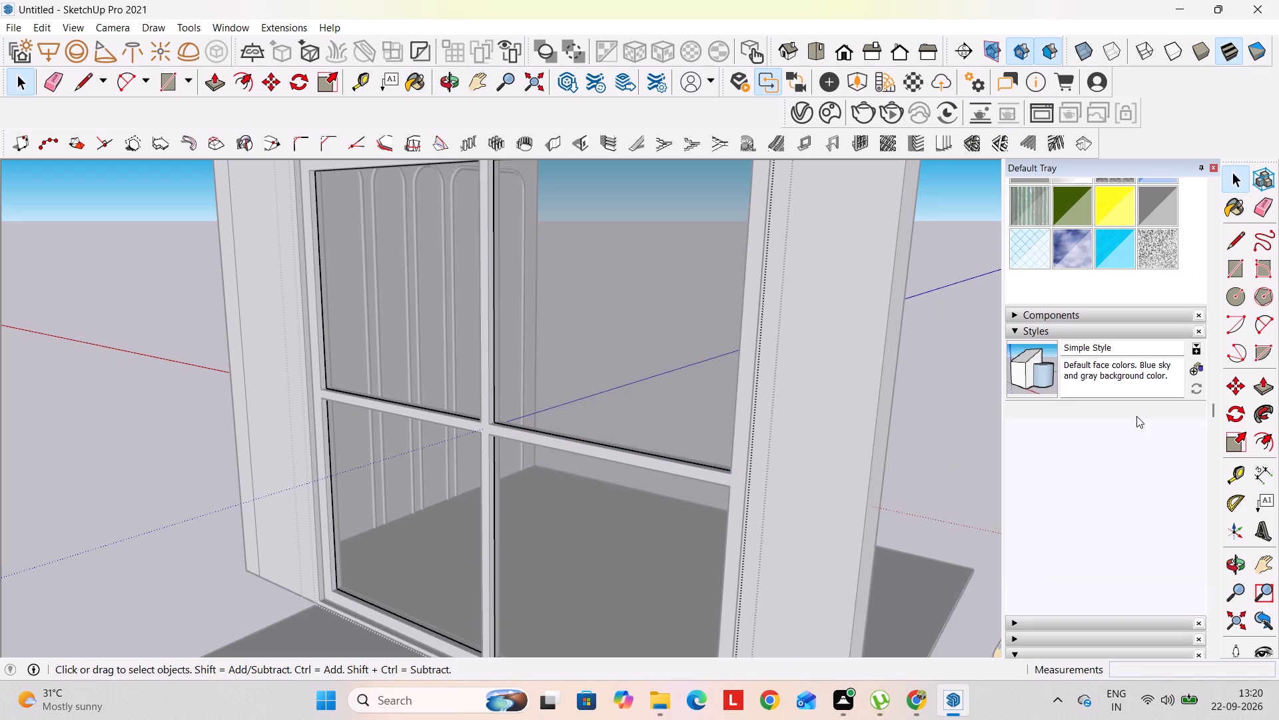
scroll(1136, 397, "up", 3)
left_click(1153, 369)
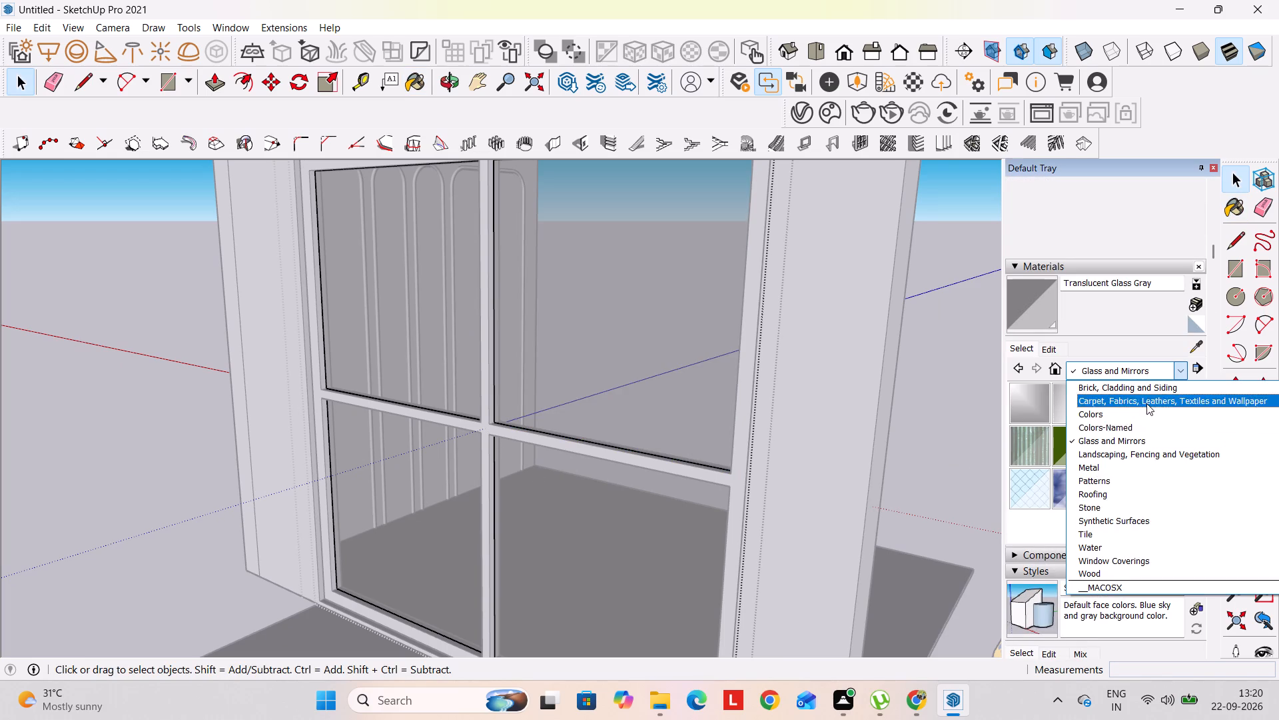
scroll(1112, 553, "down", 1)
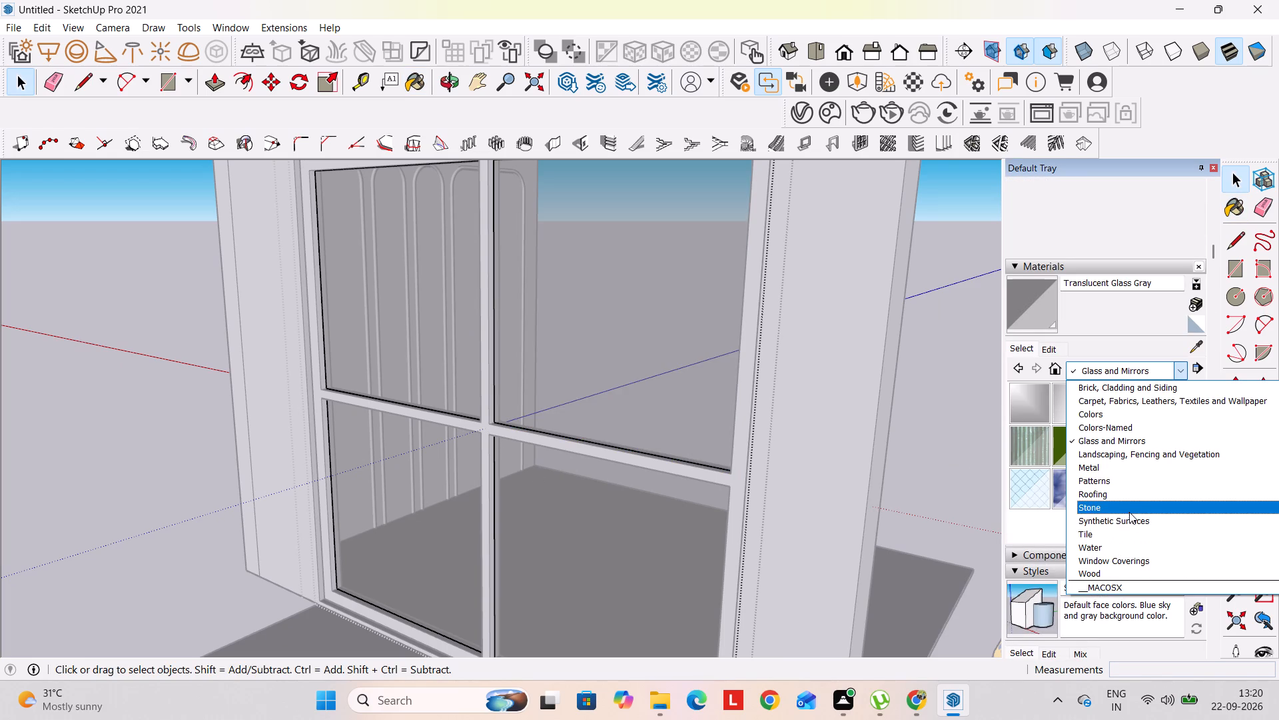
scroll(1112, 526, "down", 1)
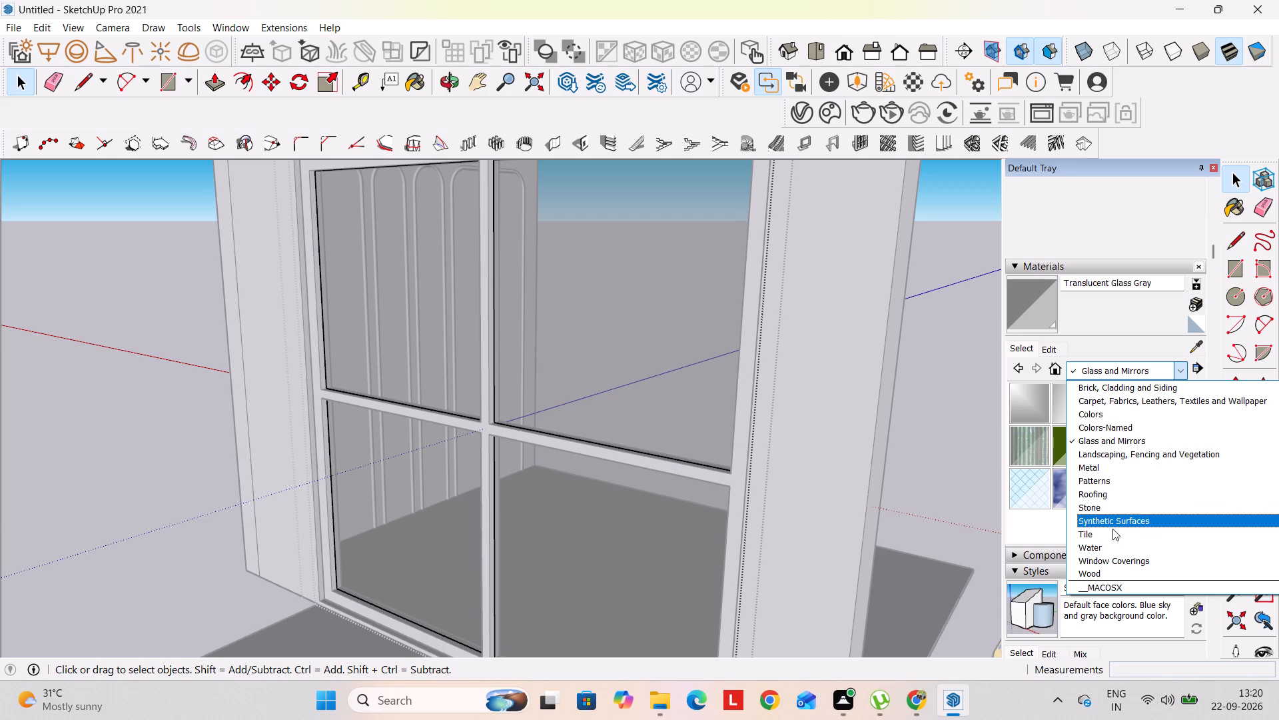
scroll(1114, 535, "down", 2)
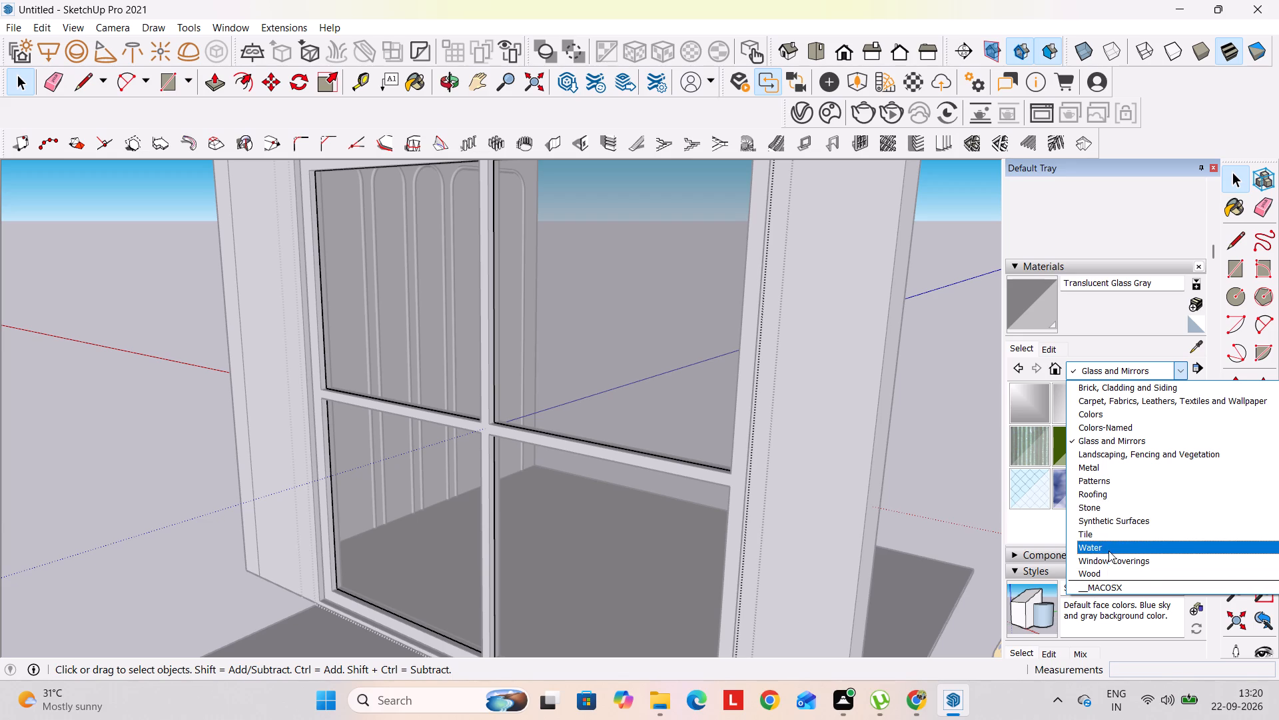
left_click(1123, 432)
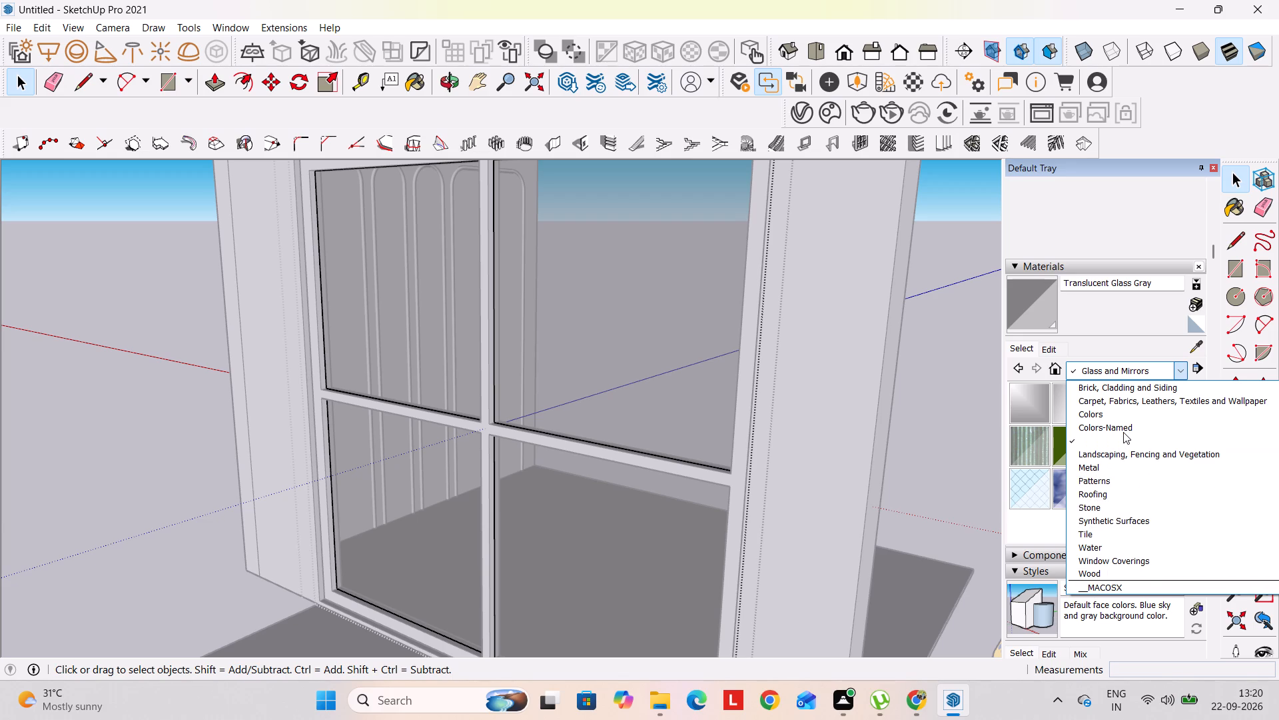
scroll(1152, 485, "down", 6)
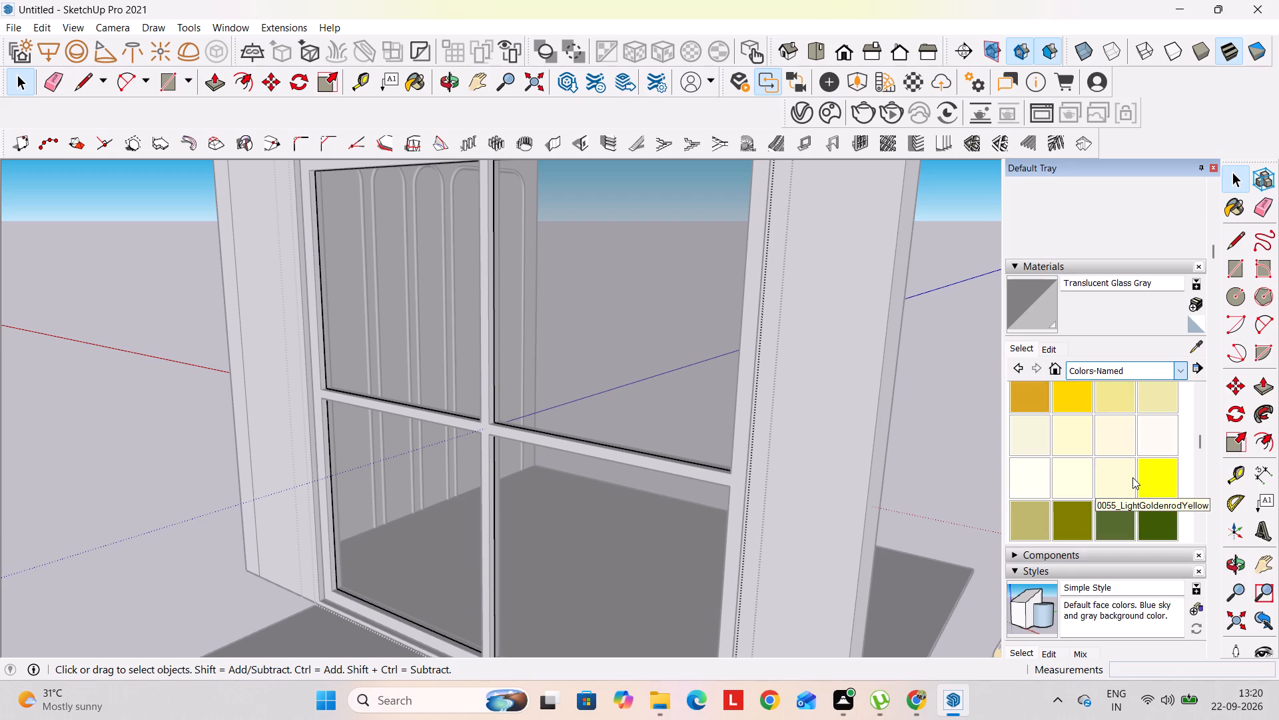
scroll(1132, 477, "down", 15)
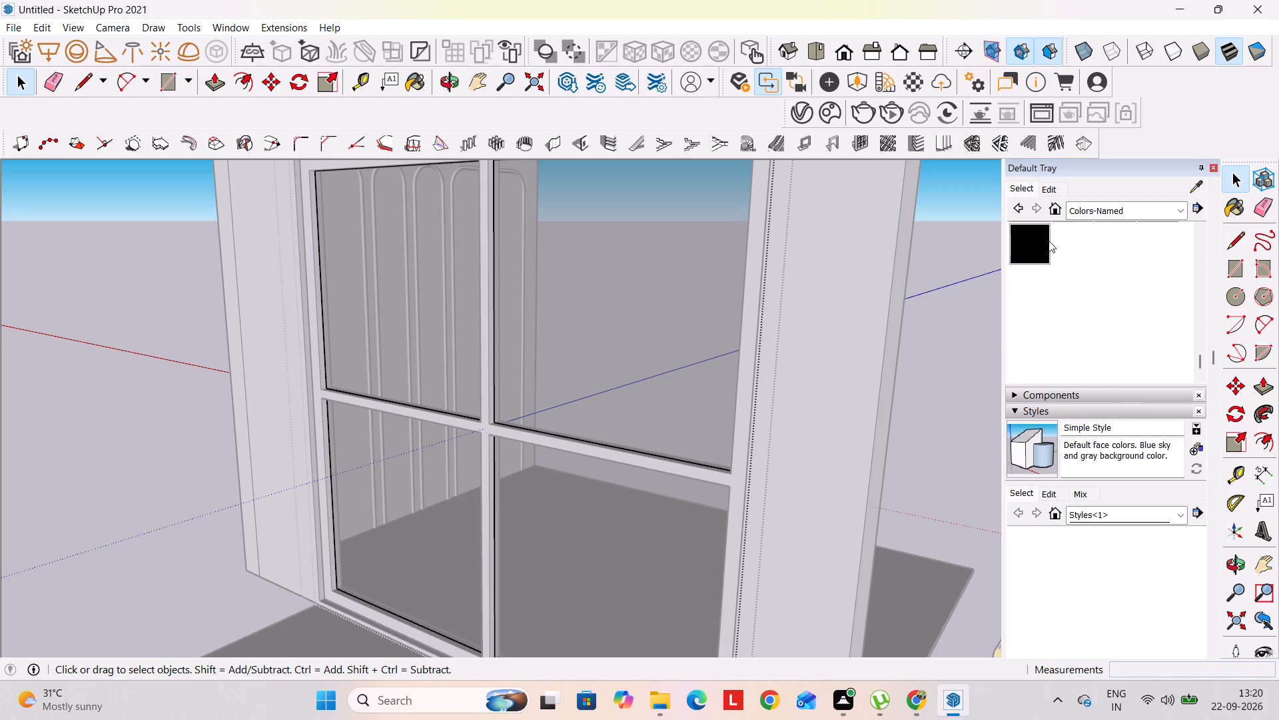
left_click(1033, 246)
Select the outer front face of the window frame and dividers and paint it with 0137_Black.
left_click(482, 425)
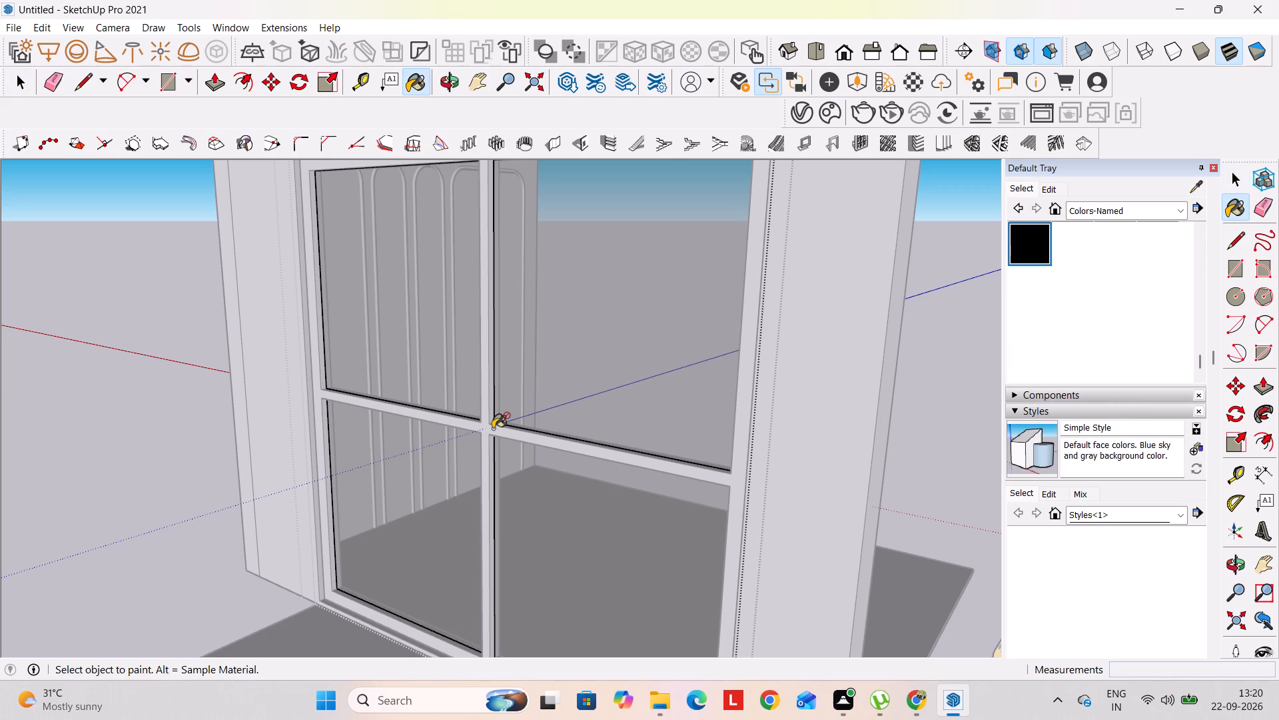
left_click(486, 428)
key("space")
triple_click(495, 430)
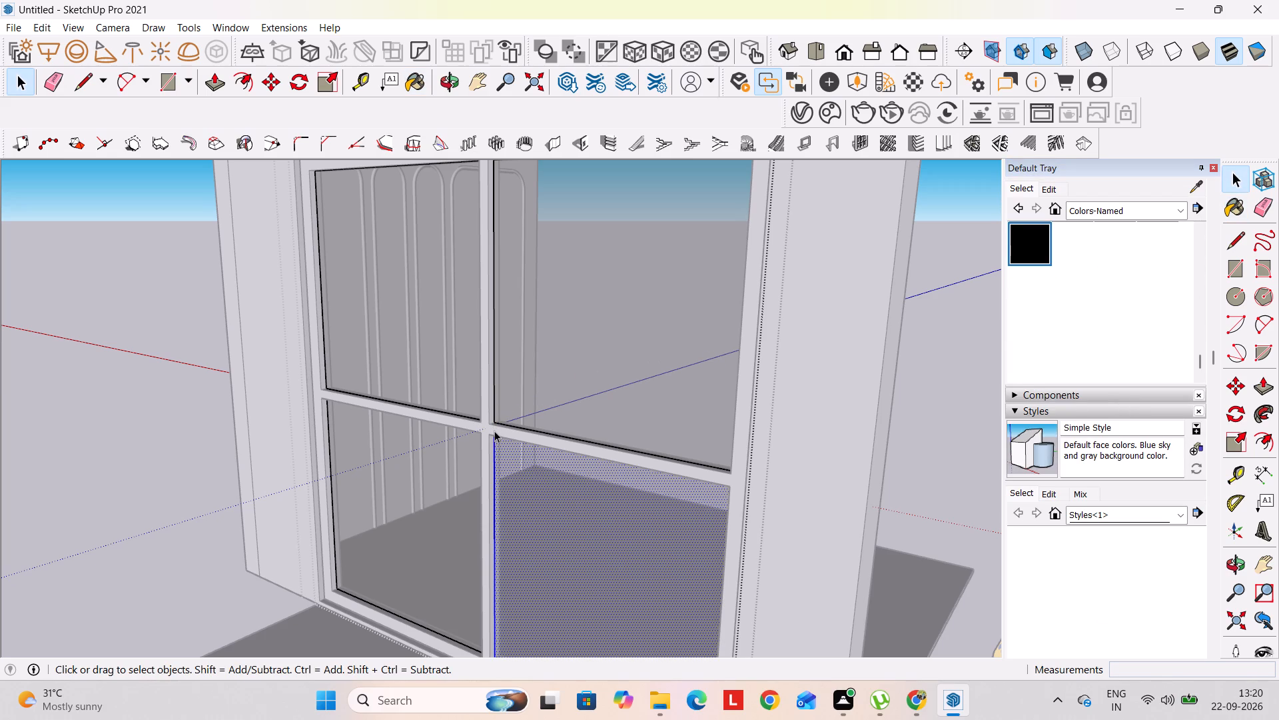
left_click(84, 415)
left_click(500, 433)
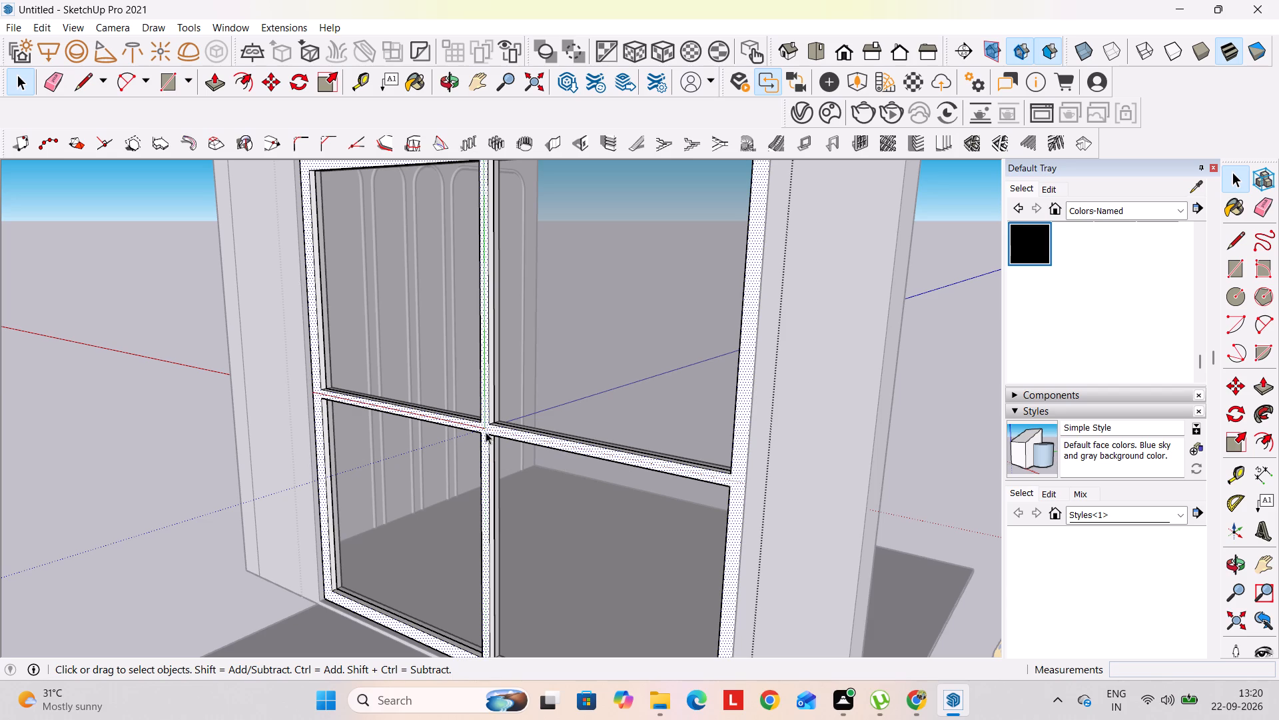
double_click(486, 432)
left_click(1044, 252)
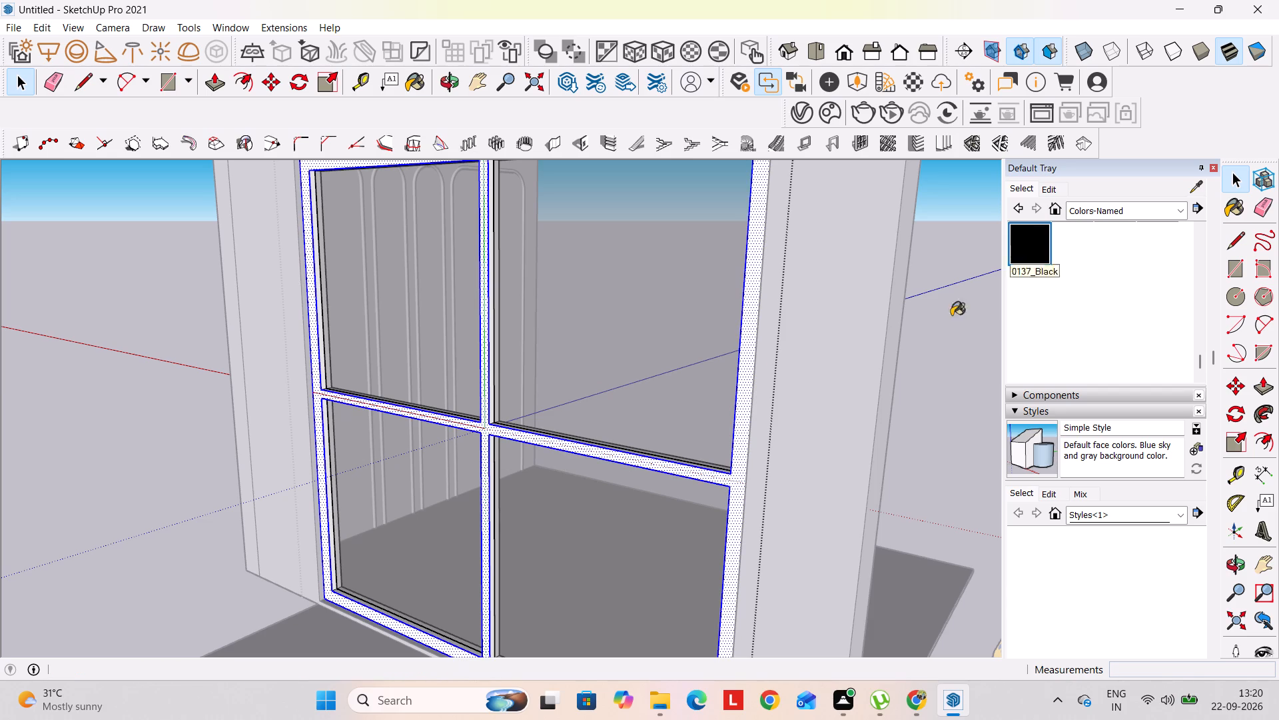
left_click(490, 431)
key("space")
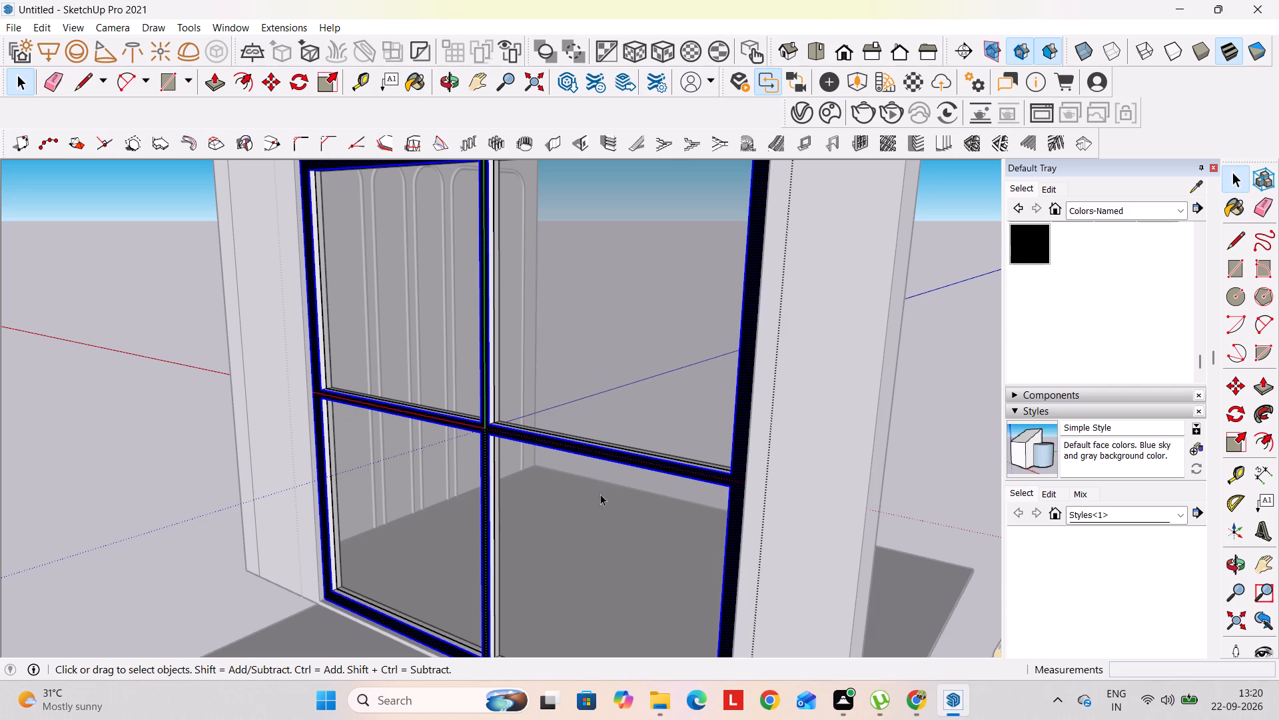
left_click(240, 471)
Select the room-side face of the window frame and dividers and paint it with 0137_Black.
middle_click_drag(807, 439, 65, 457)
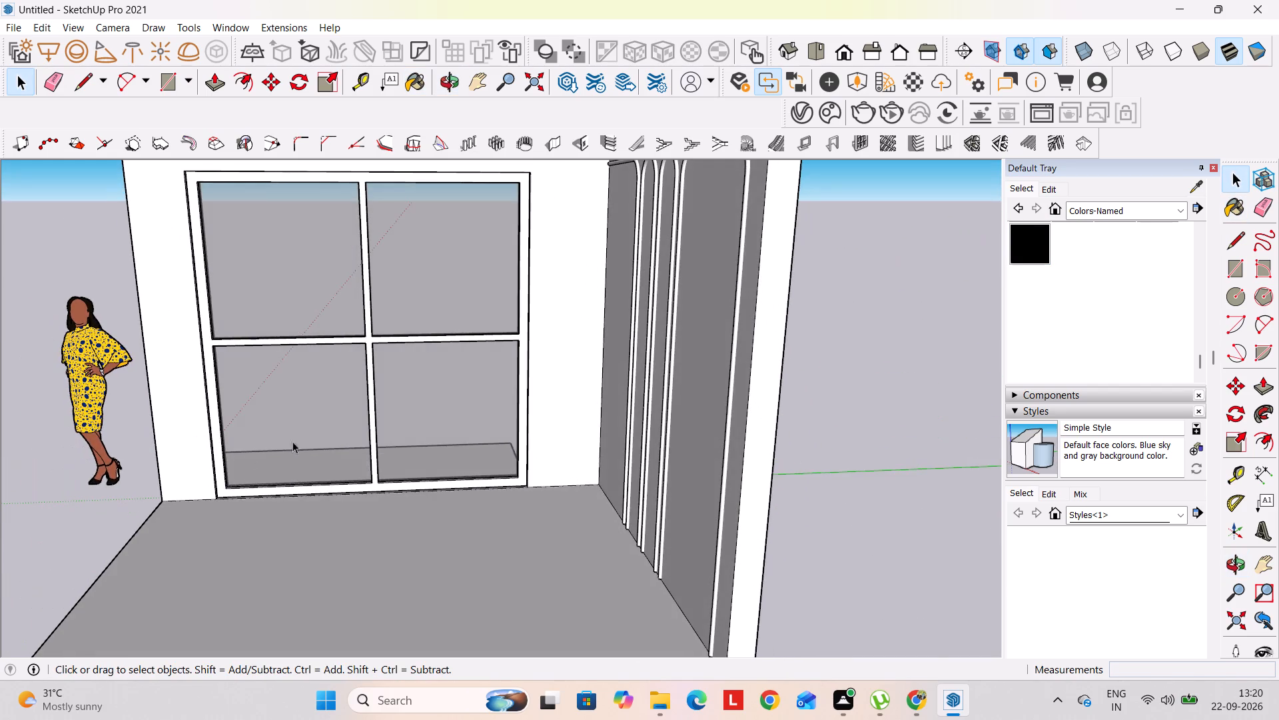
scroll(352, 330, "up", 4)
left_click(383, 346)
double_click(383, 346)
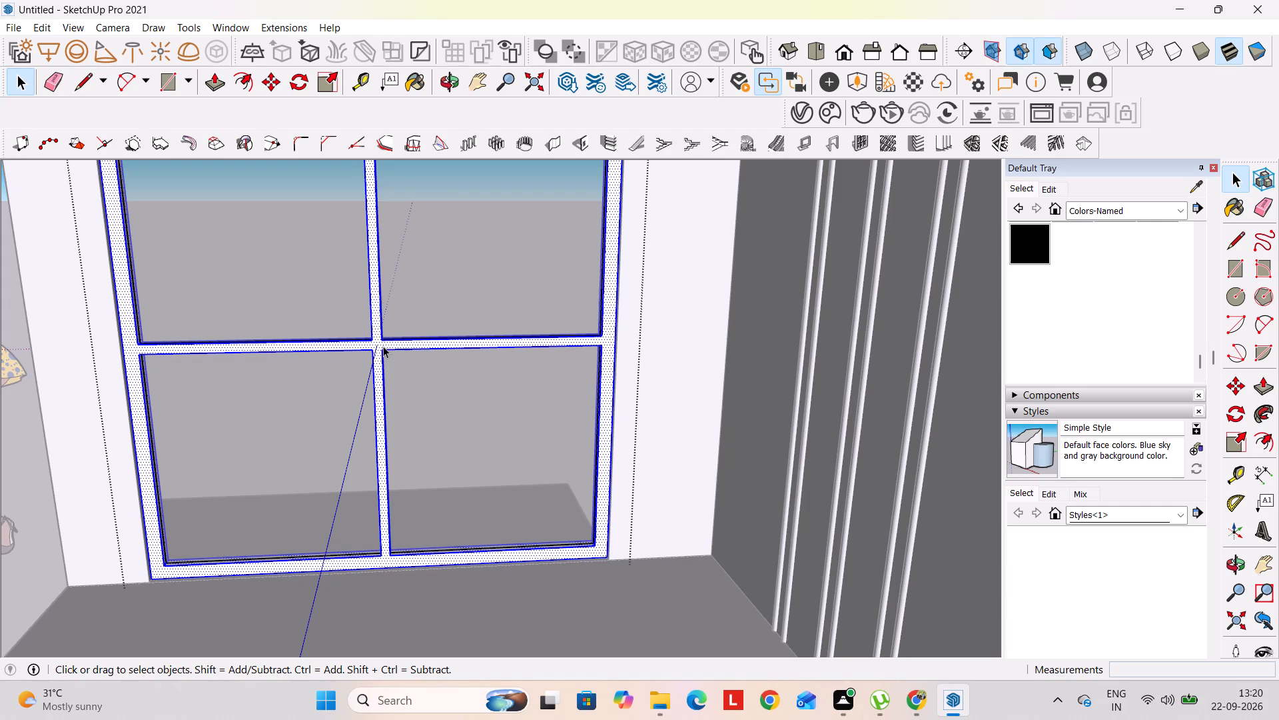
double_click(383, 346)
left_click(383, 346)
left_click(302, 424)
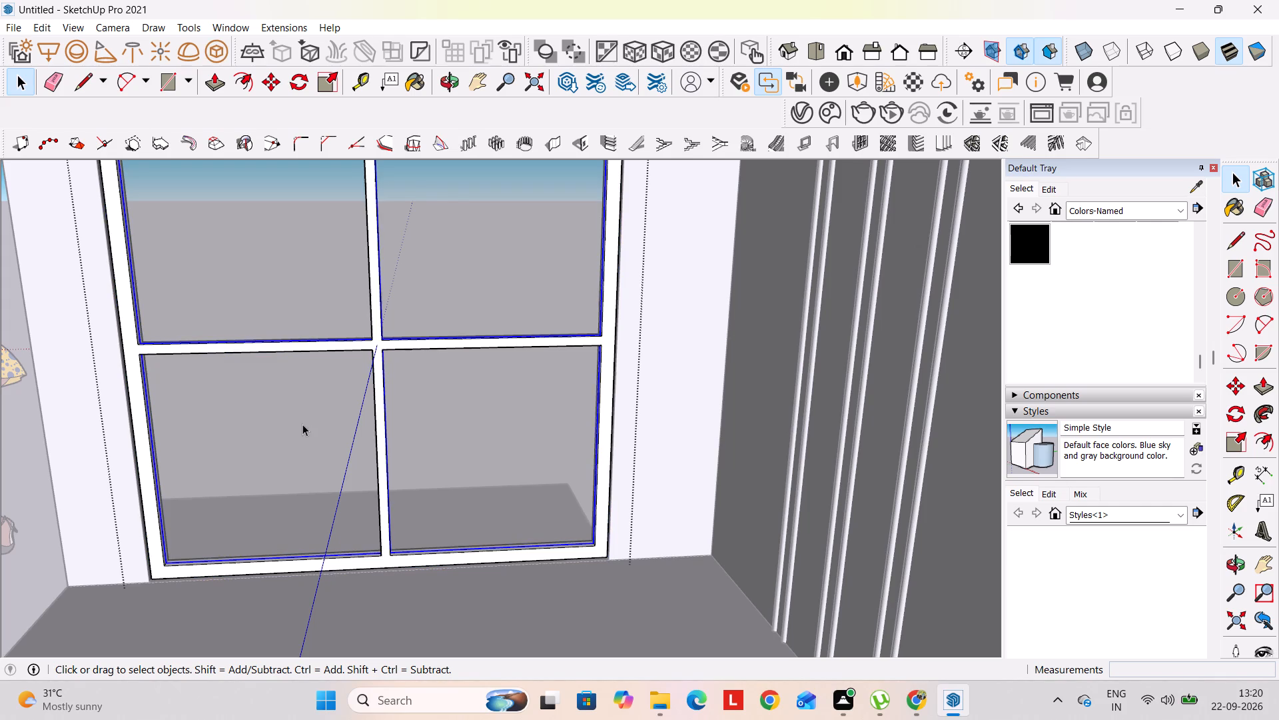
left_click(414, 343)
left_click(382, 349)
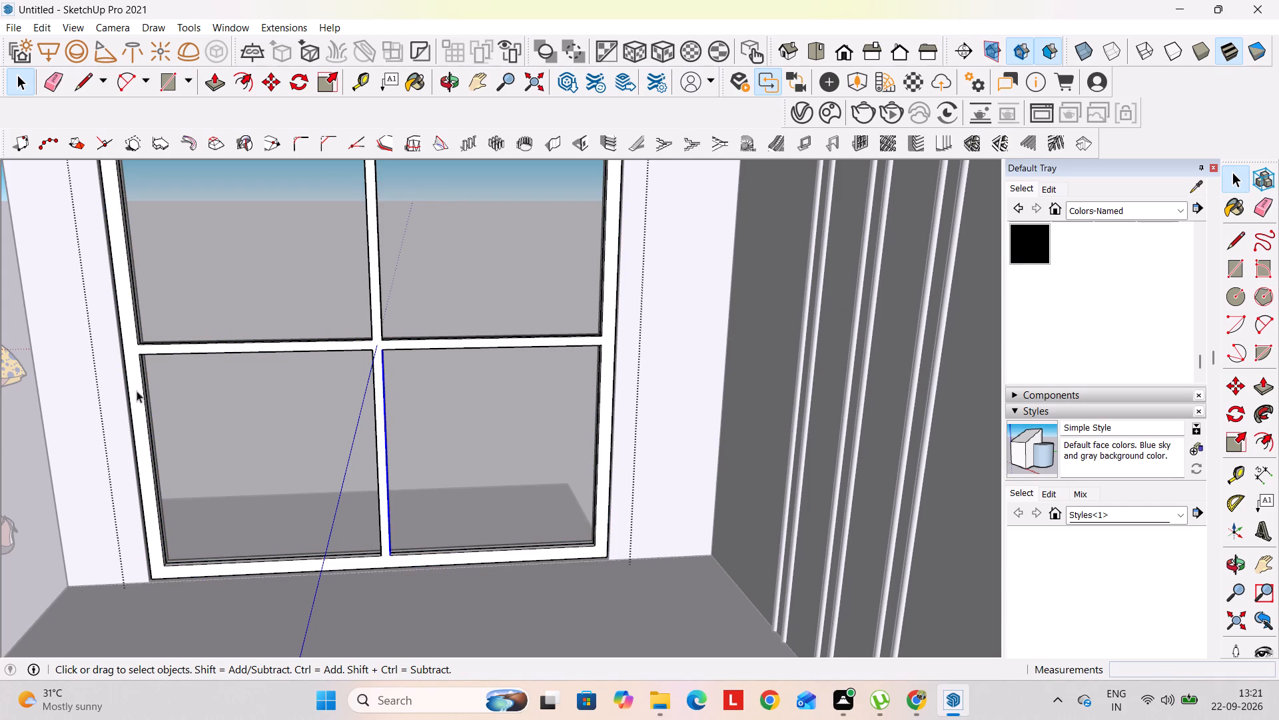
left_click(29, 415)
double_click(376, 348)
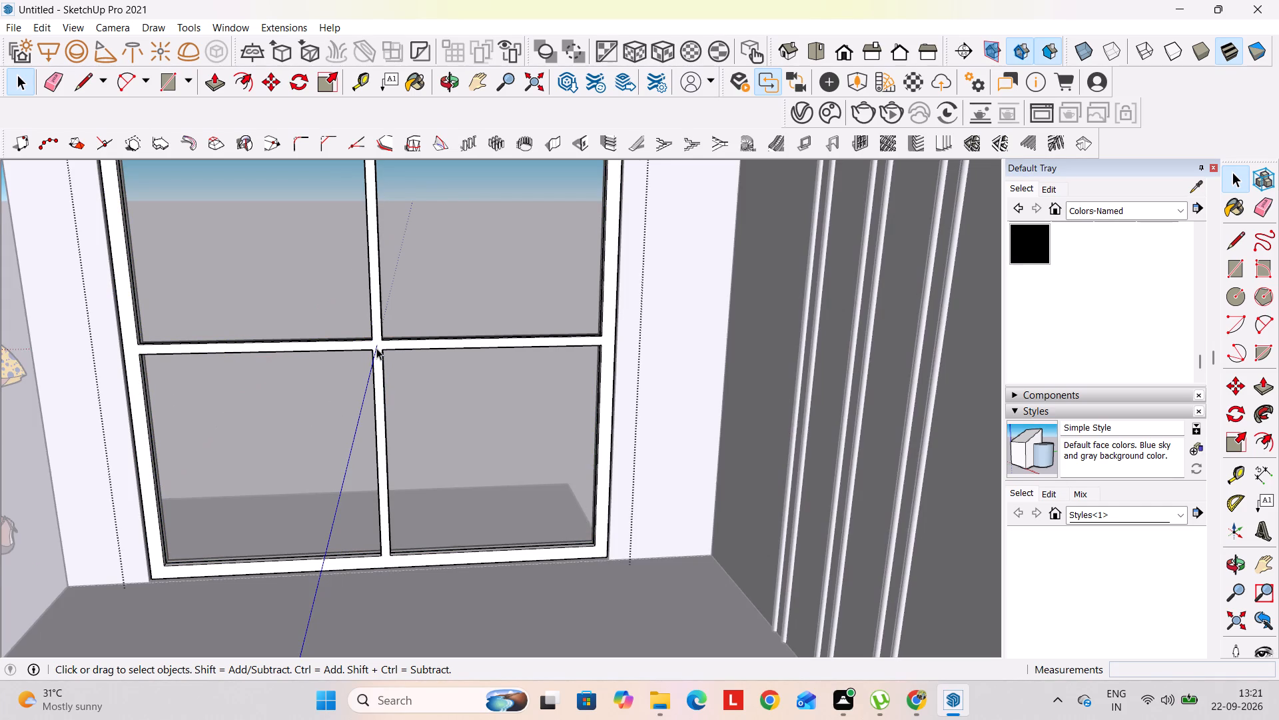
triple_click(376, 348)
left_click(376, 348)
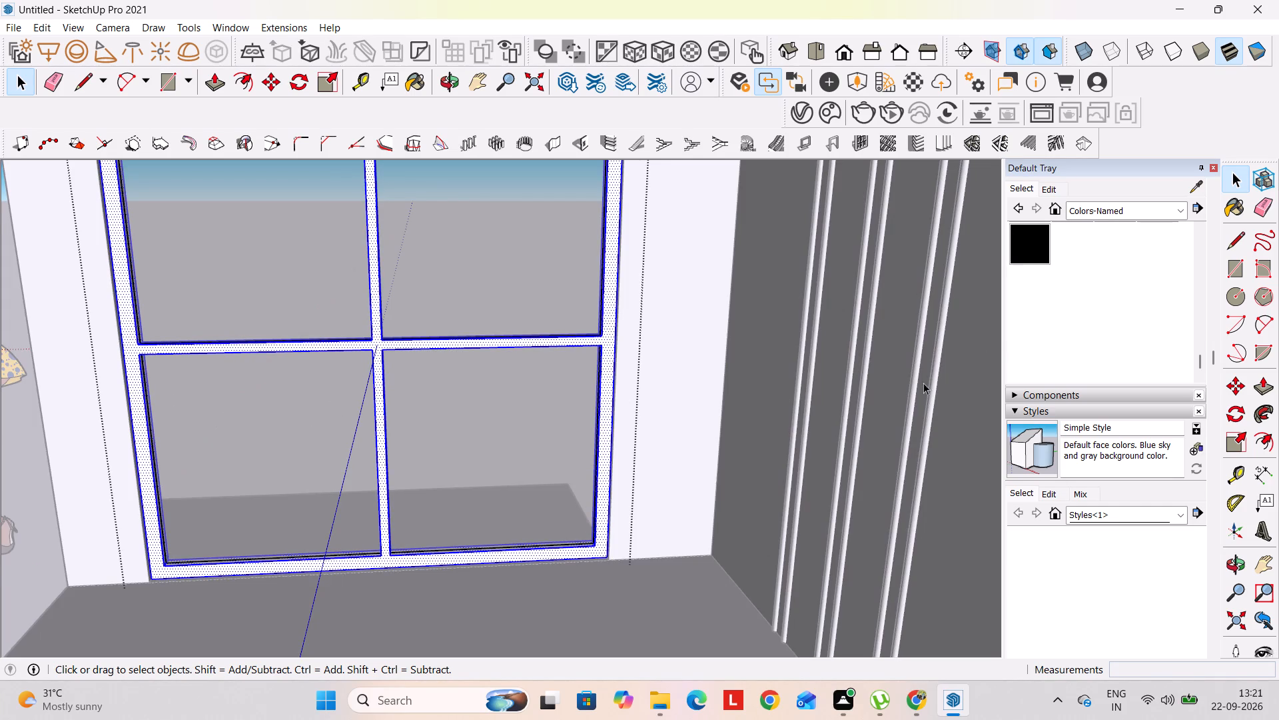
left_click(1039, 248)
left_click(382, 344)
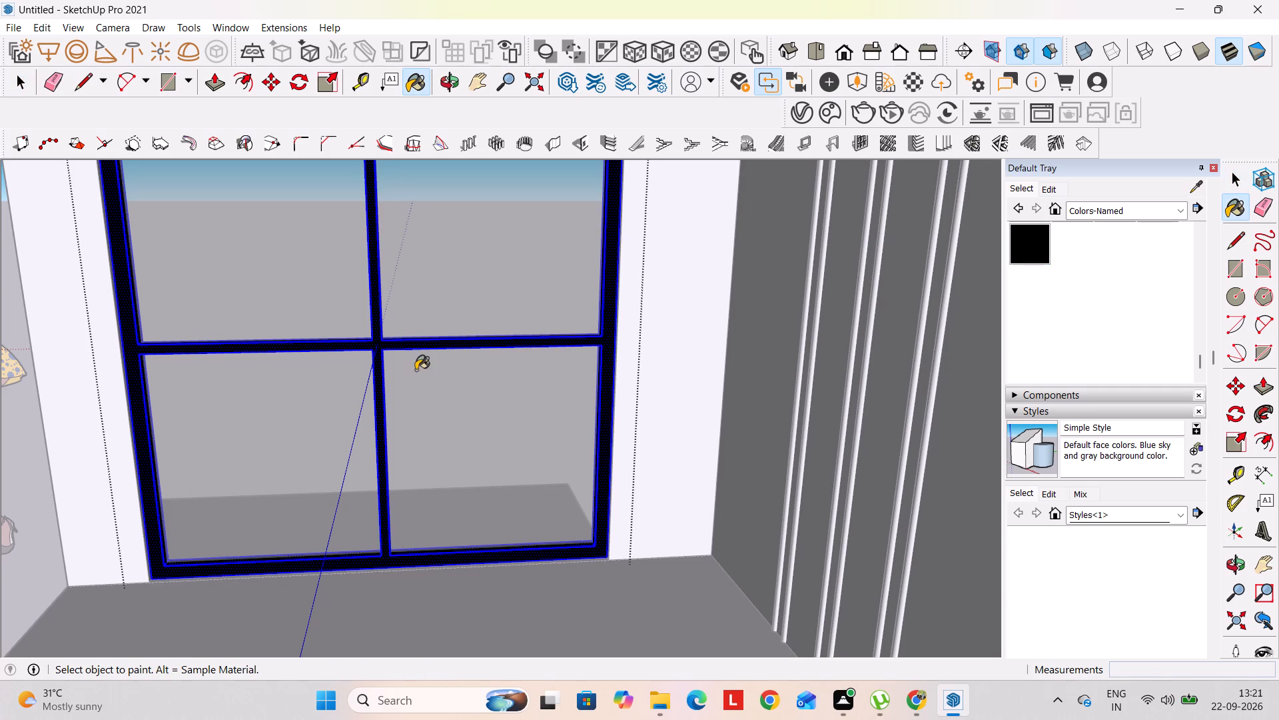
key("space")
left_click(20, 506)
Examine the whole room model with its window and mouldings, and consult the Pinterest concealed door reference in Chrome.
scroll(347, 539, "down", 6)
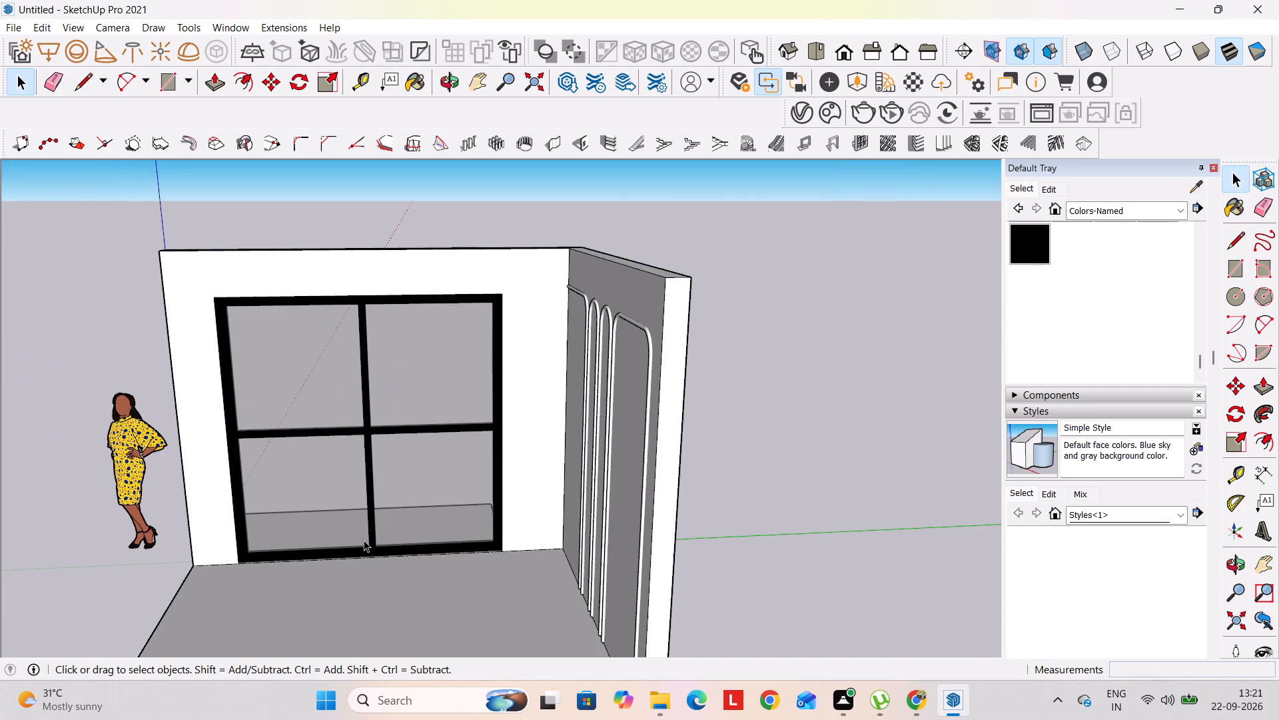
scroll(361, 541, "down", 3)
middle_click_drag(322, 547, 701, 525)
middle_click_drag(634, 561, 618, 457, "shift")
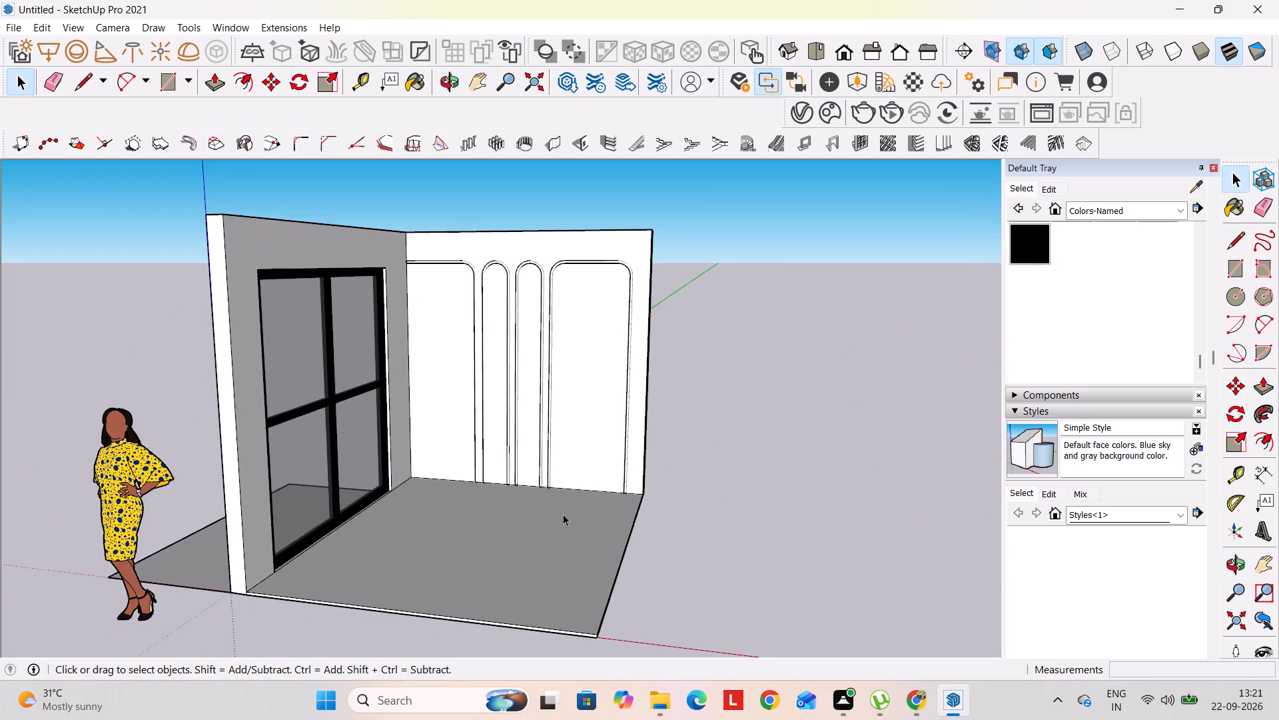
middle_click_drag(560, 517, 625, 541)
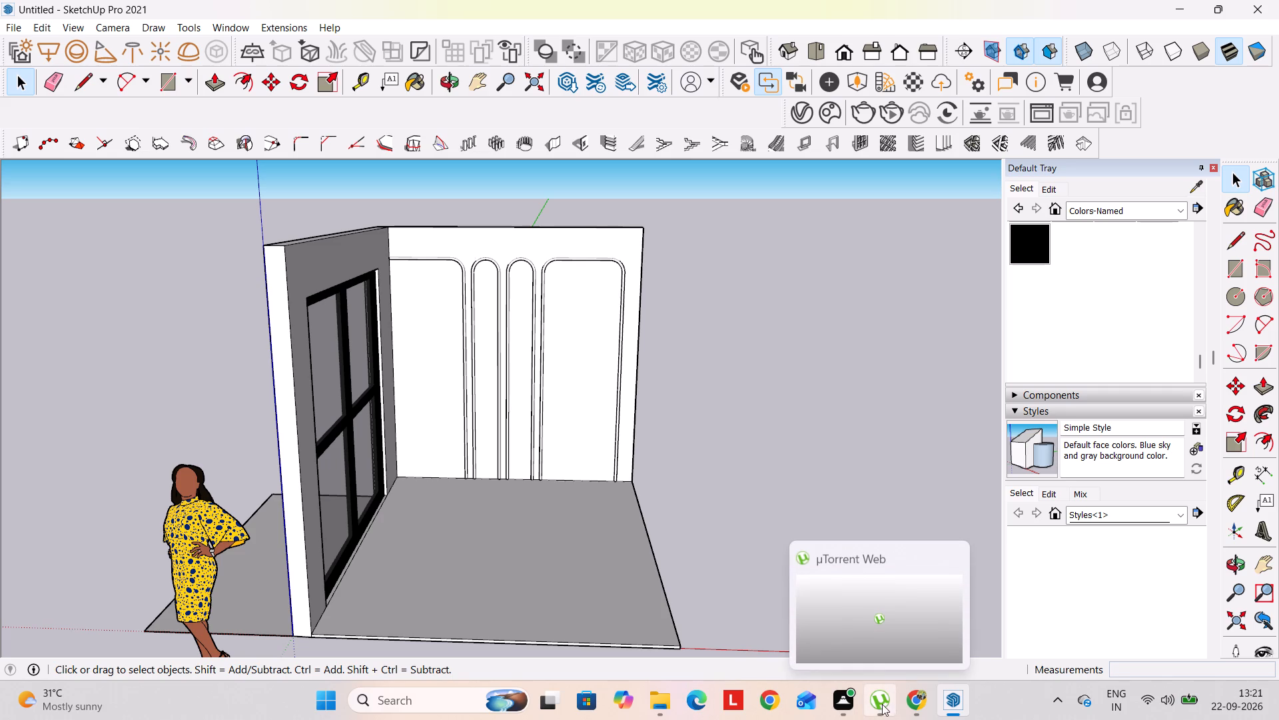
left_click(917, 694)
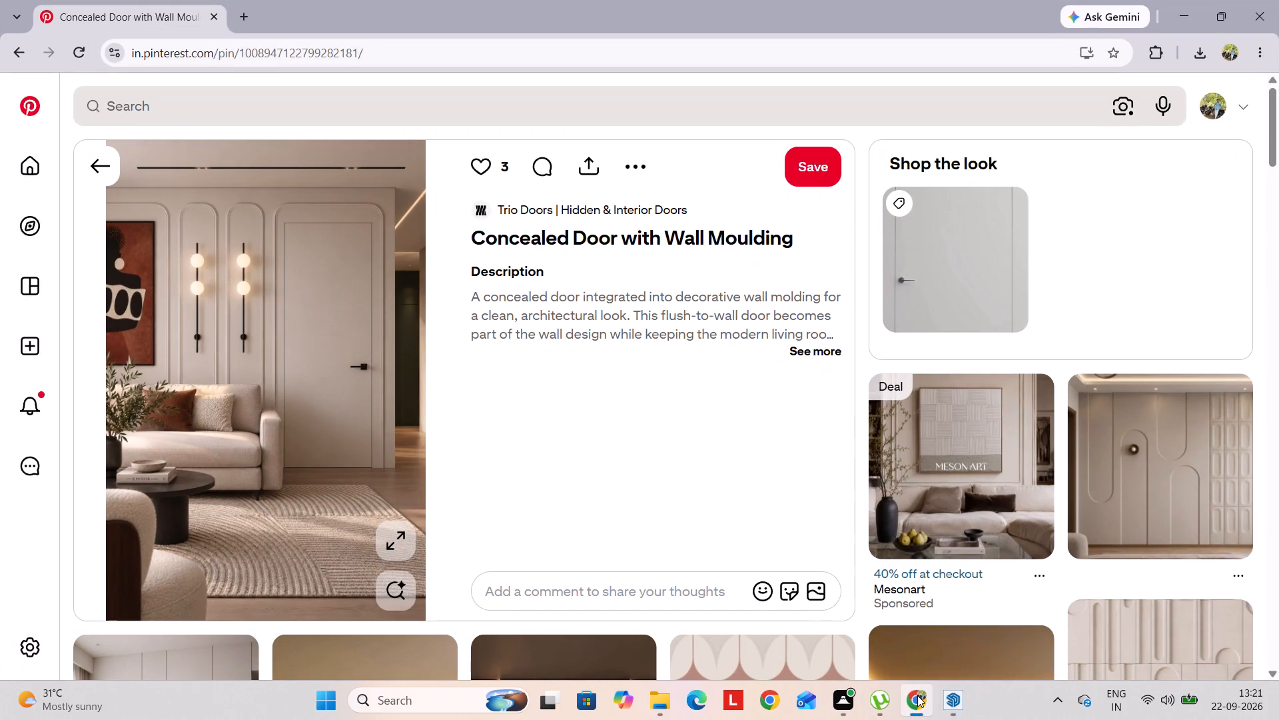
scroll(1186, 661, "down", 1)
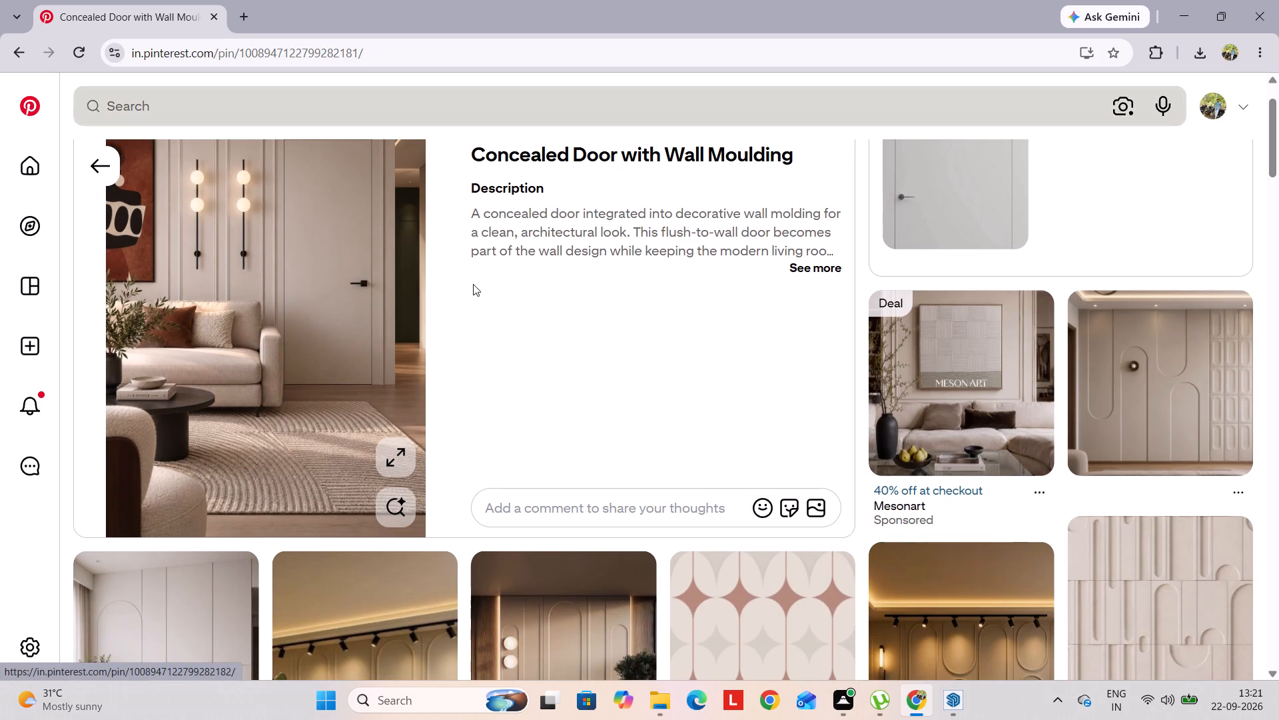
scroll(472, 284, "up", 3)
Search the web for 3d warehouse in a new browser tab and open the SketchUp 3D Warehouse site.
left_click(244, 11)
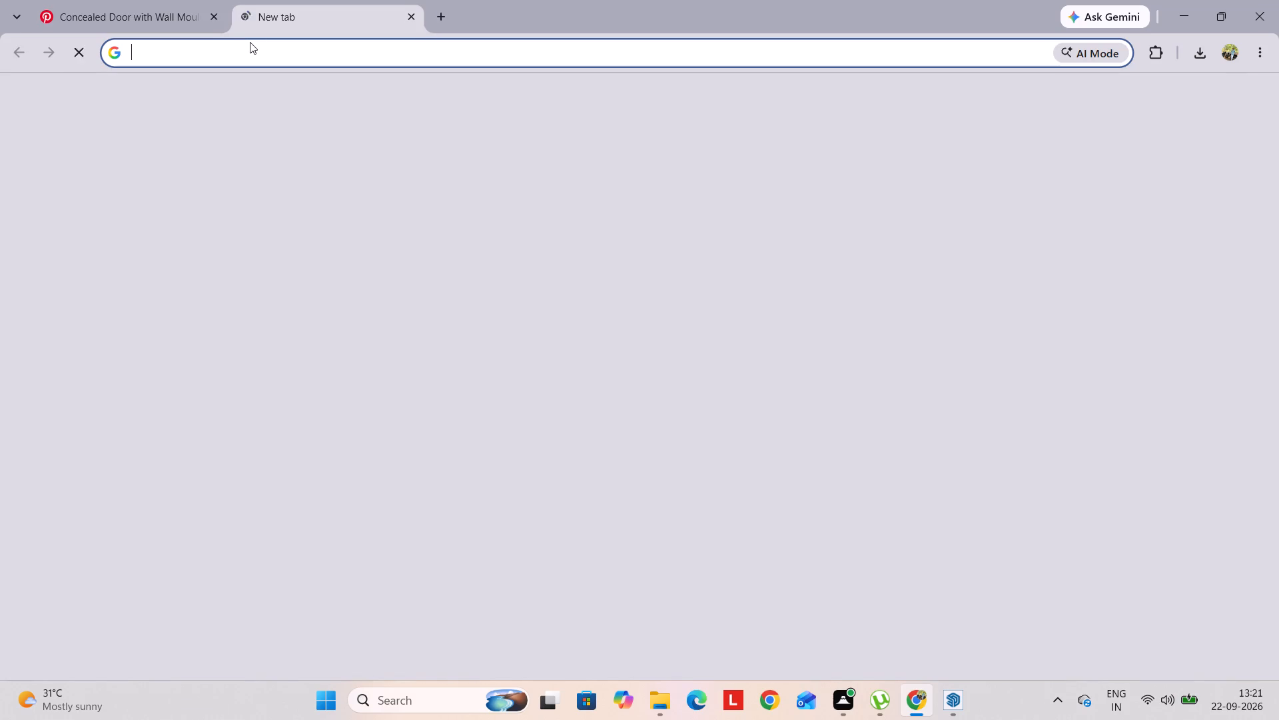
type("3D WERE")
key("Right")
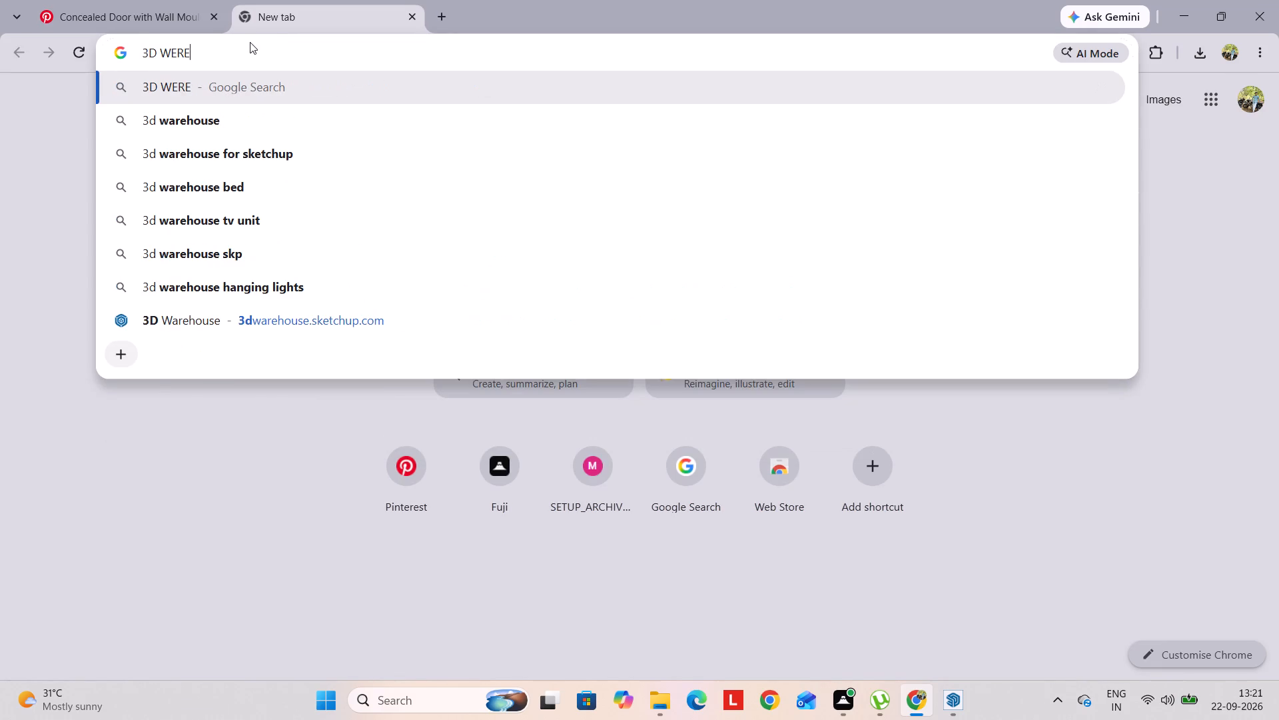
key("Down")
key("Return")
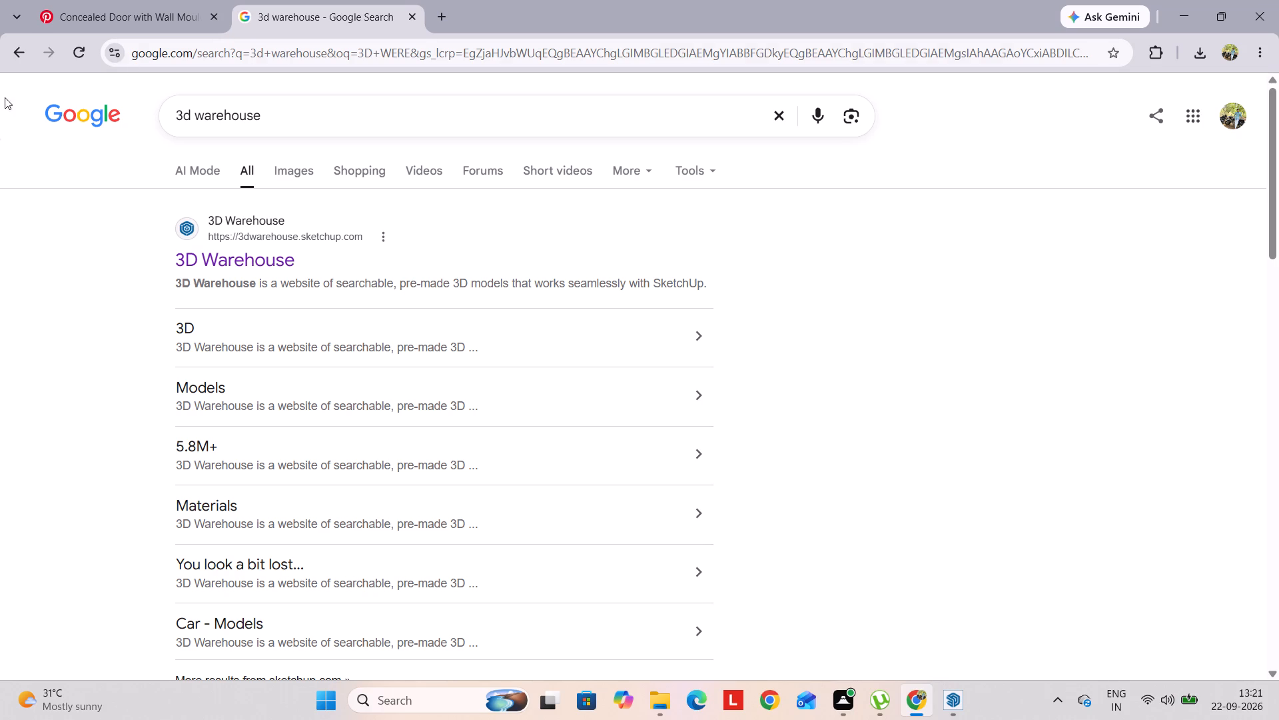
left_click(257, 259)
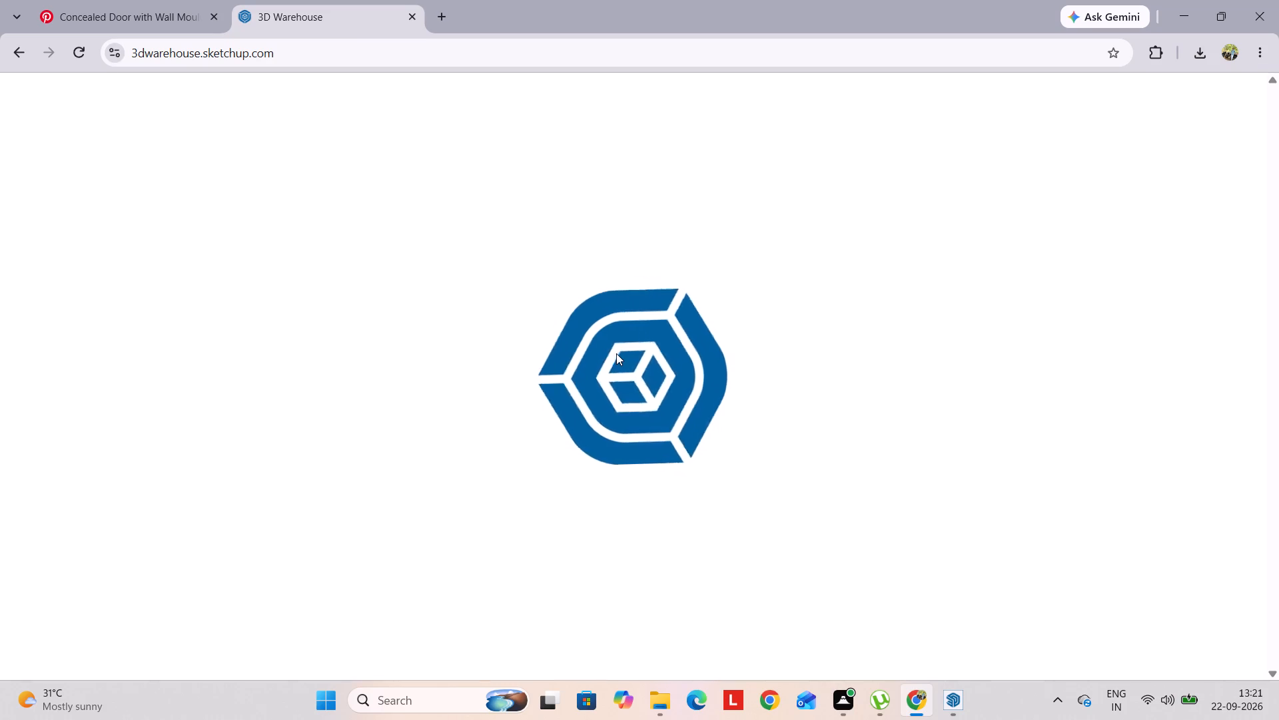
Search the 3D Warehouse for SOFA.
left_click(545, 107)
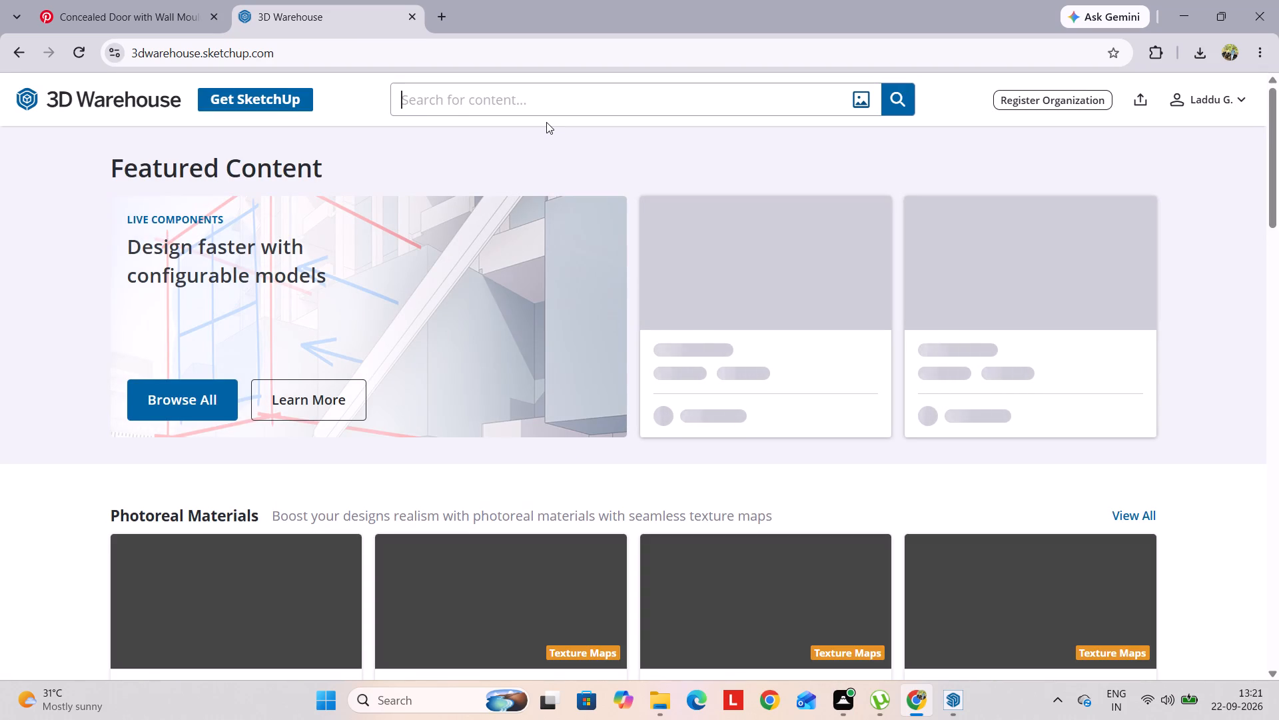
type("SOFA")
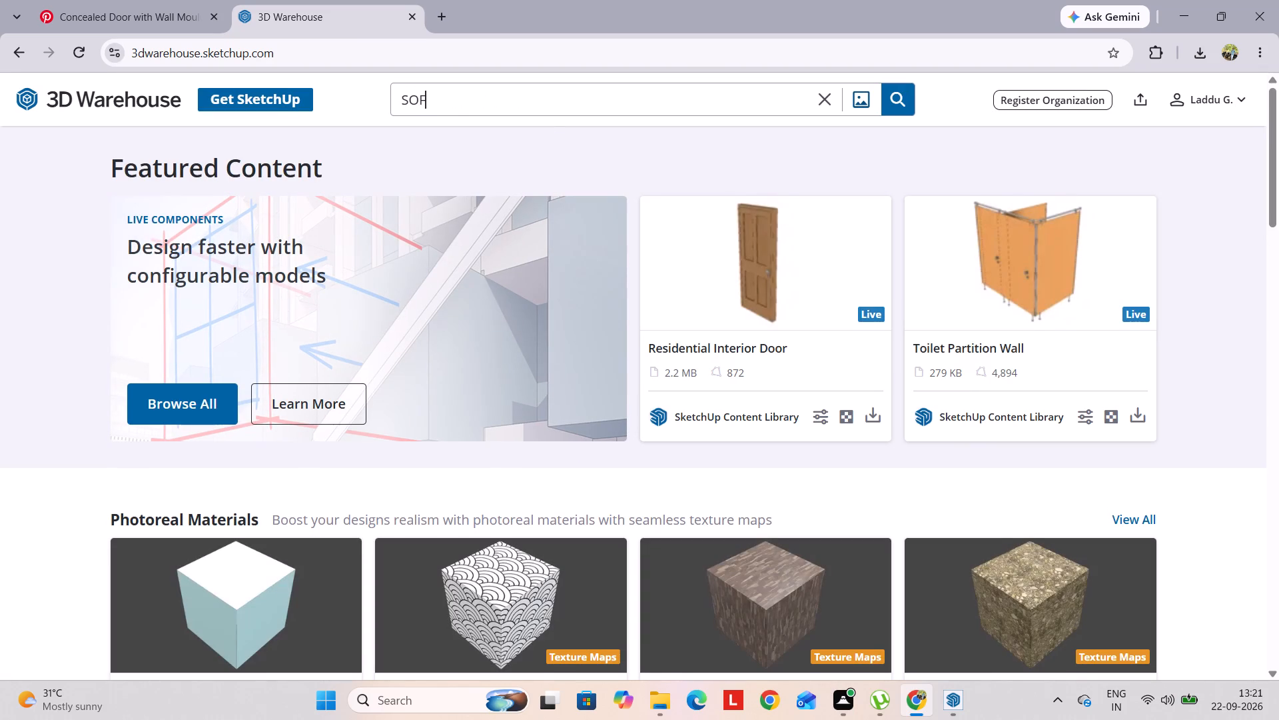
key("Return")
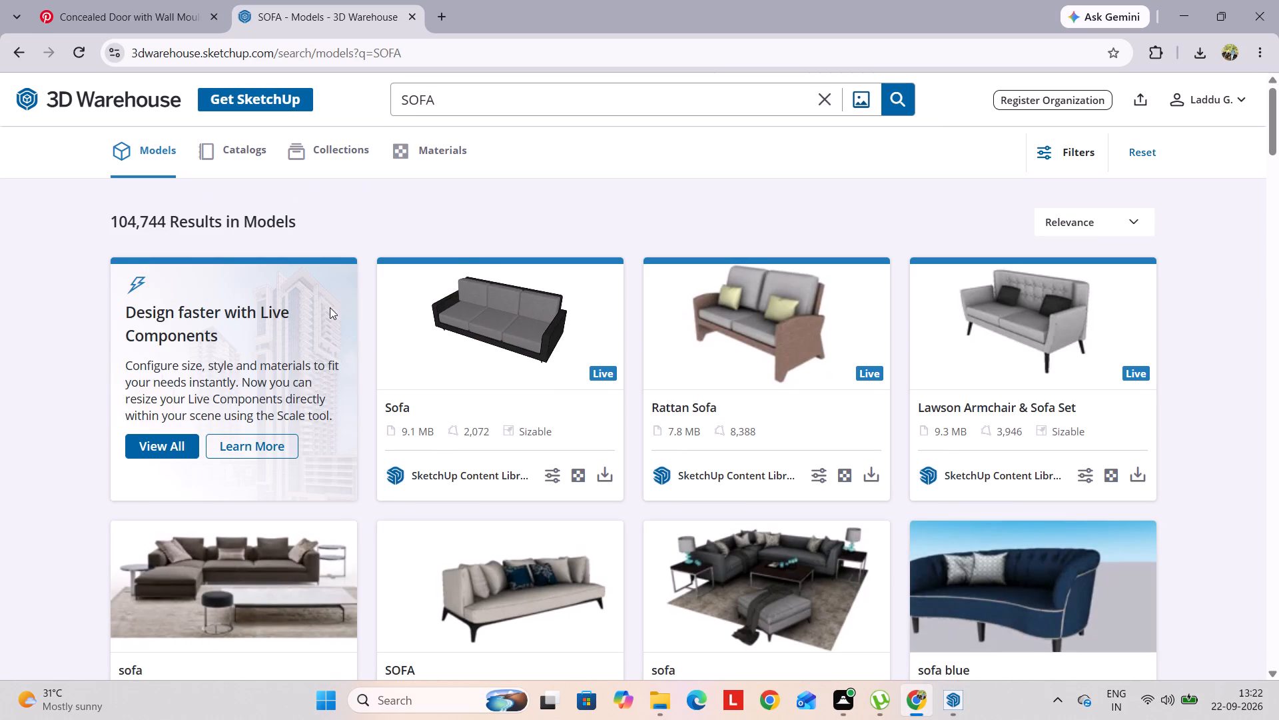
Browse the 3D Warehouse sofa models and compare them with the sofa in the Pinterest concealed door reference.
scroll(330, 308, "up", 1)
scroll(325, 313, "down", 2)
scroll(753, 411, "down", 2)
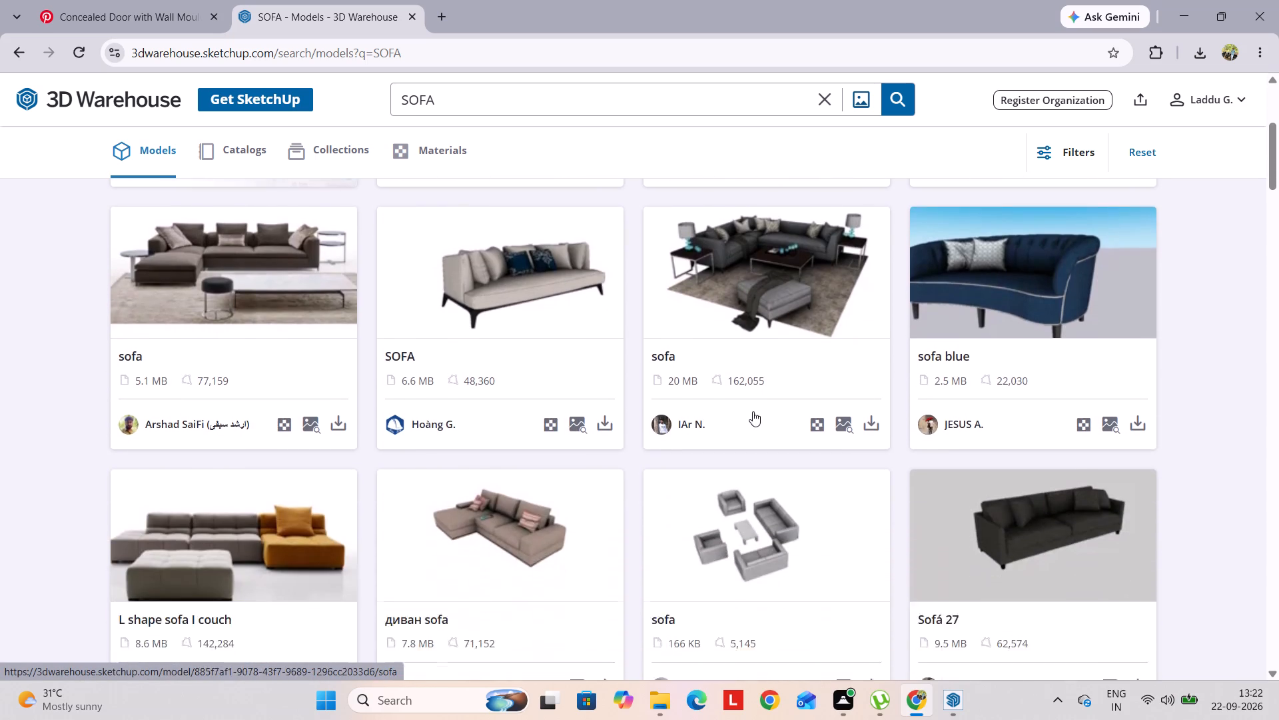
scroll(753, 411, "down", 2)
scroll(539, 443, "down", 3)
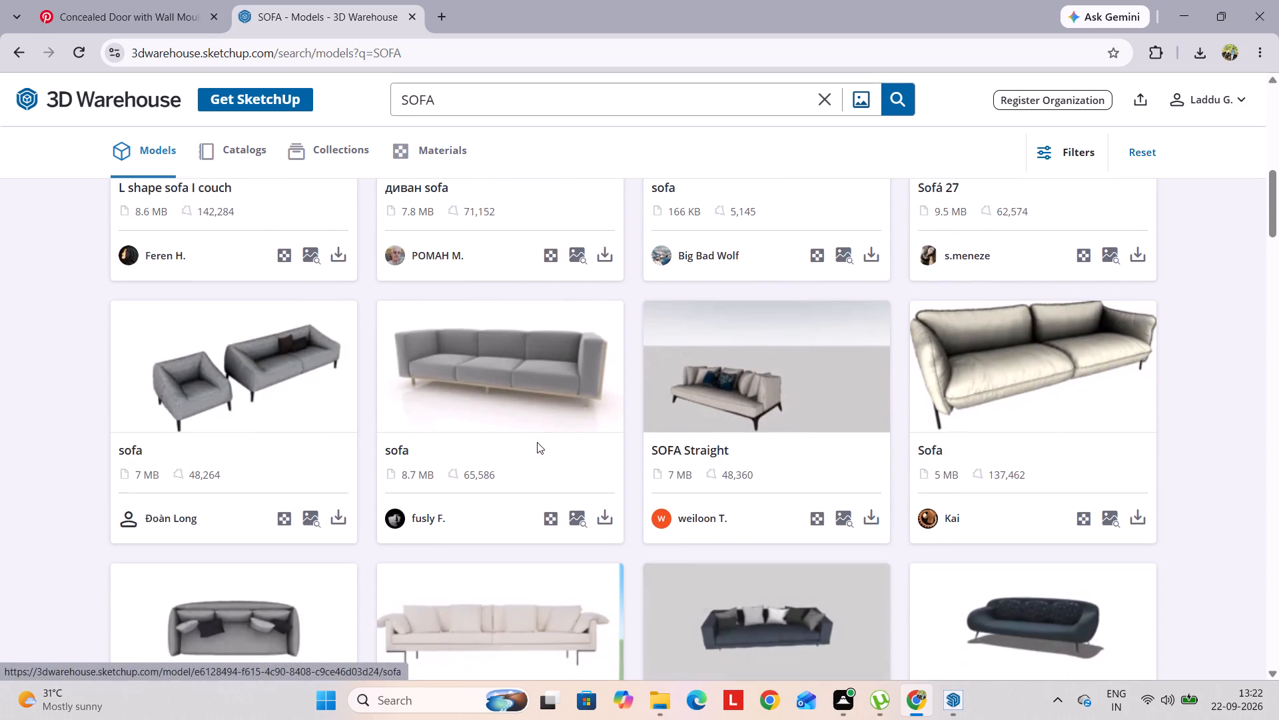
scroll(827, 409, "down", 2)
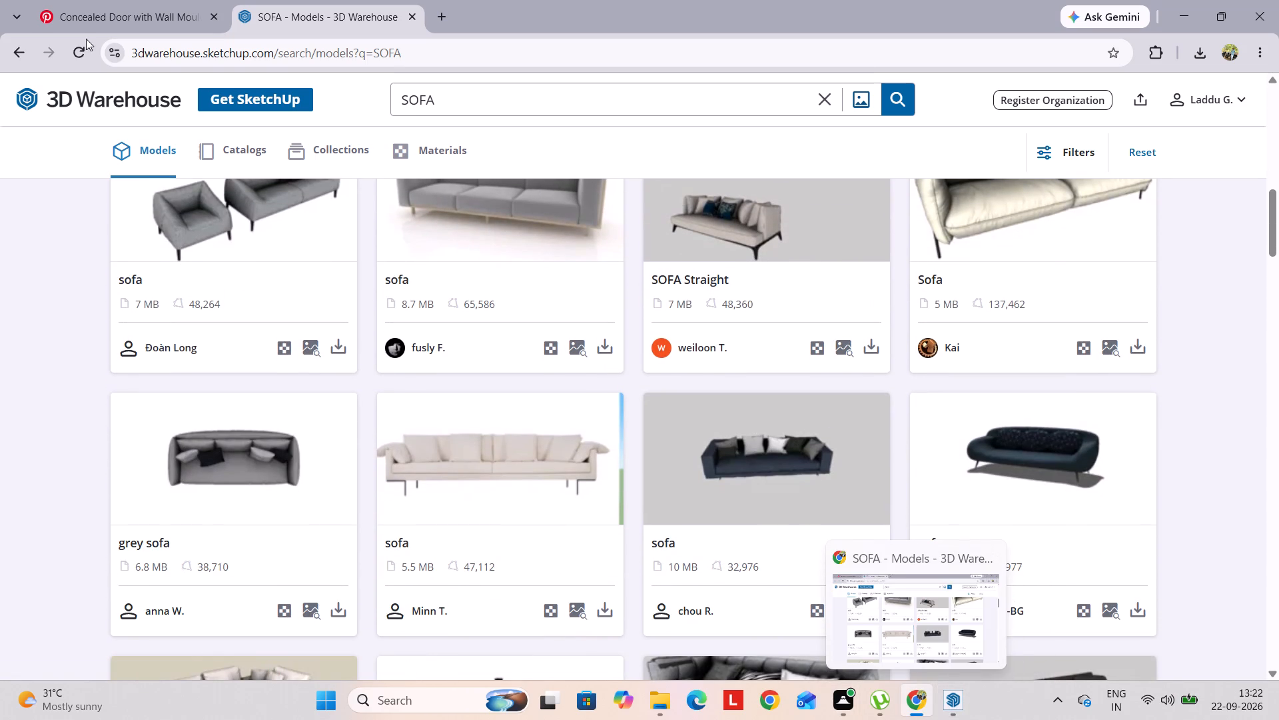
left_click(84, 9)
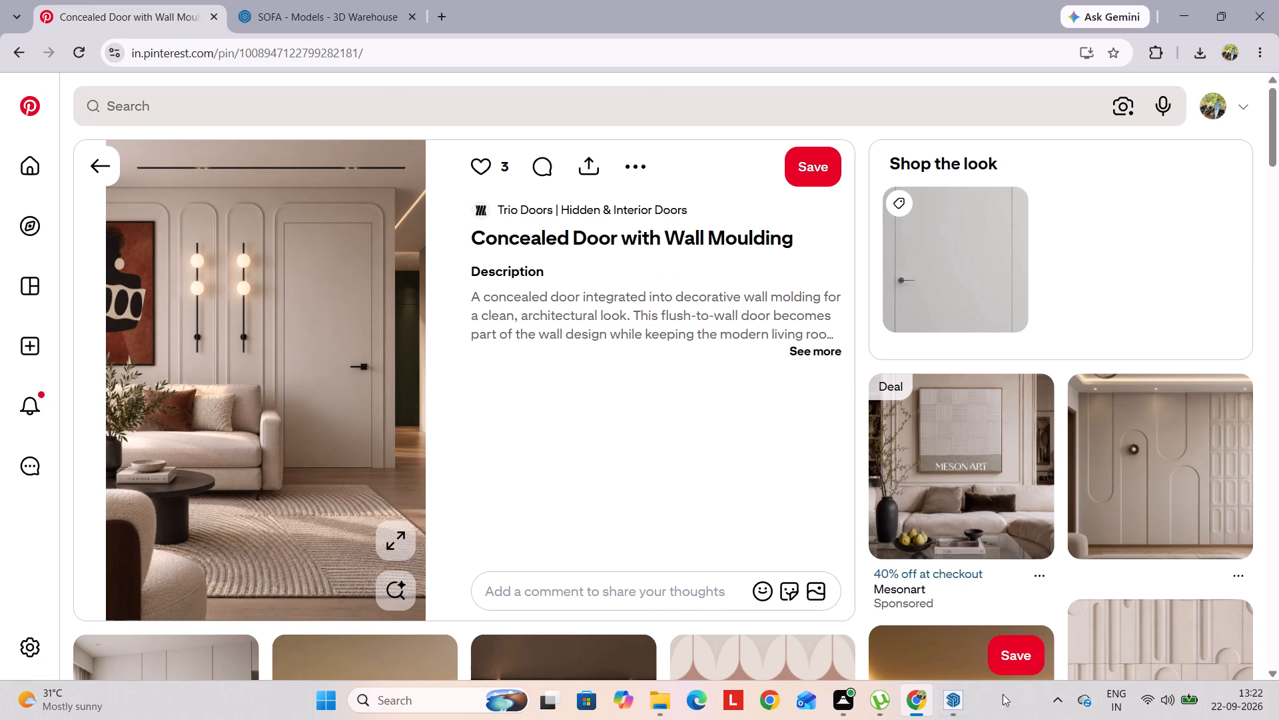
left_click(954, 699)
left_click(922, 696)
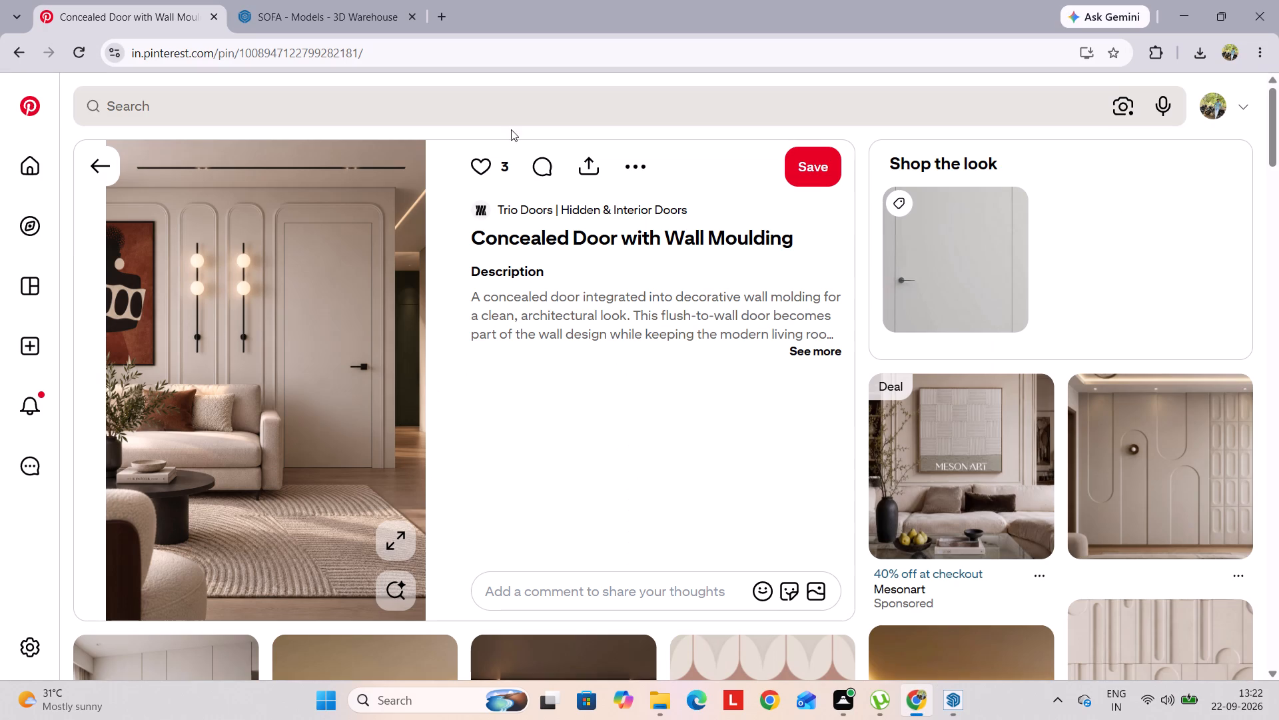
left_click(324, 0)
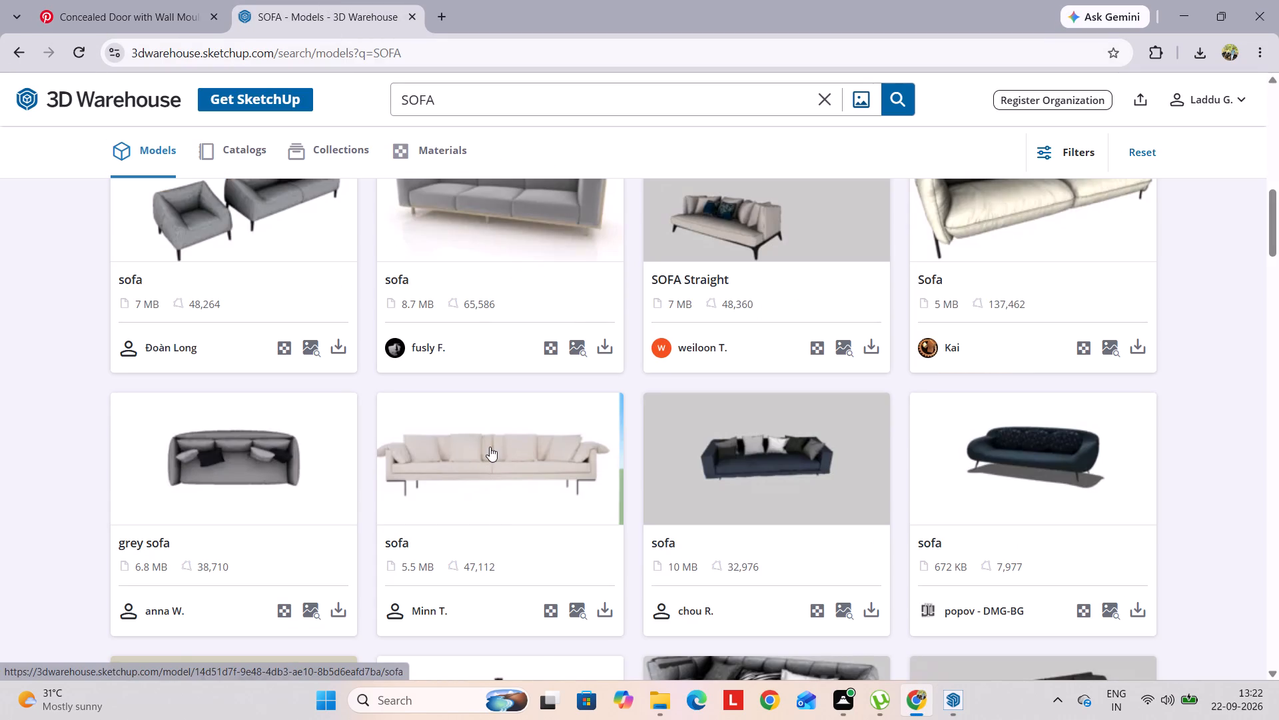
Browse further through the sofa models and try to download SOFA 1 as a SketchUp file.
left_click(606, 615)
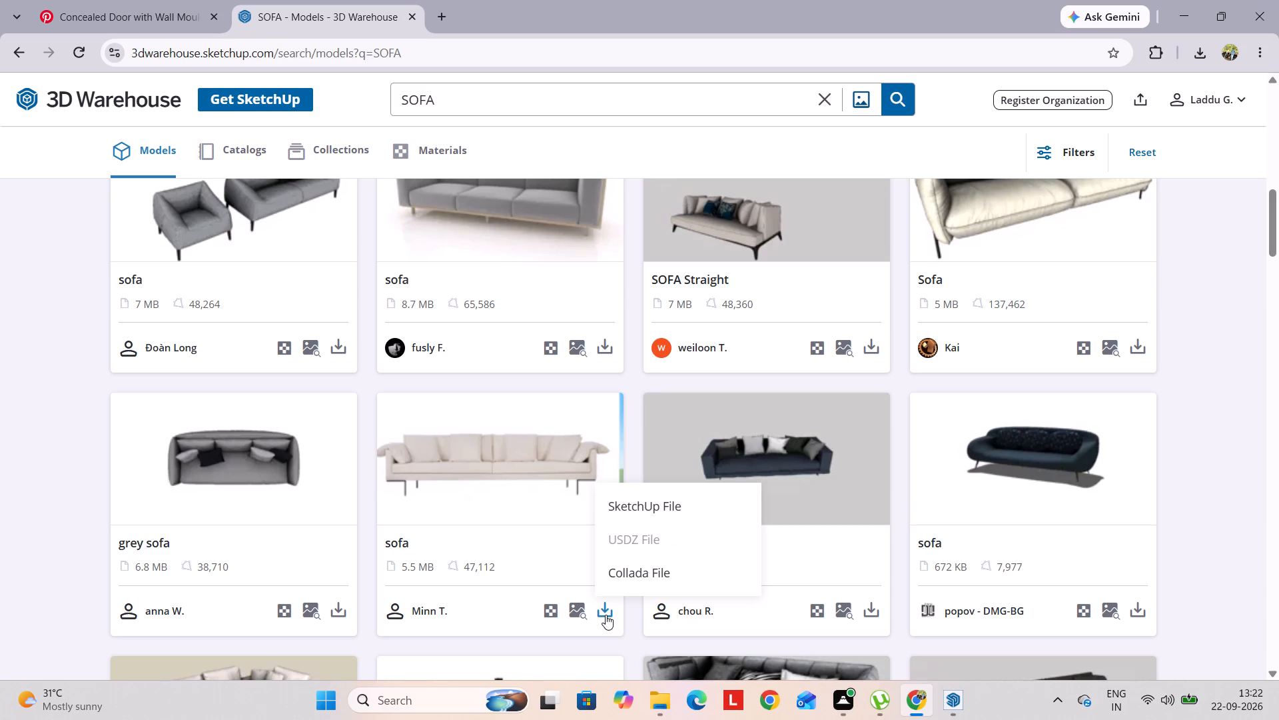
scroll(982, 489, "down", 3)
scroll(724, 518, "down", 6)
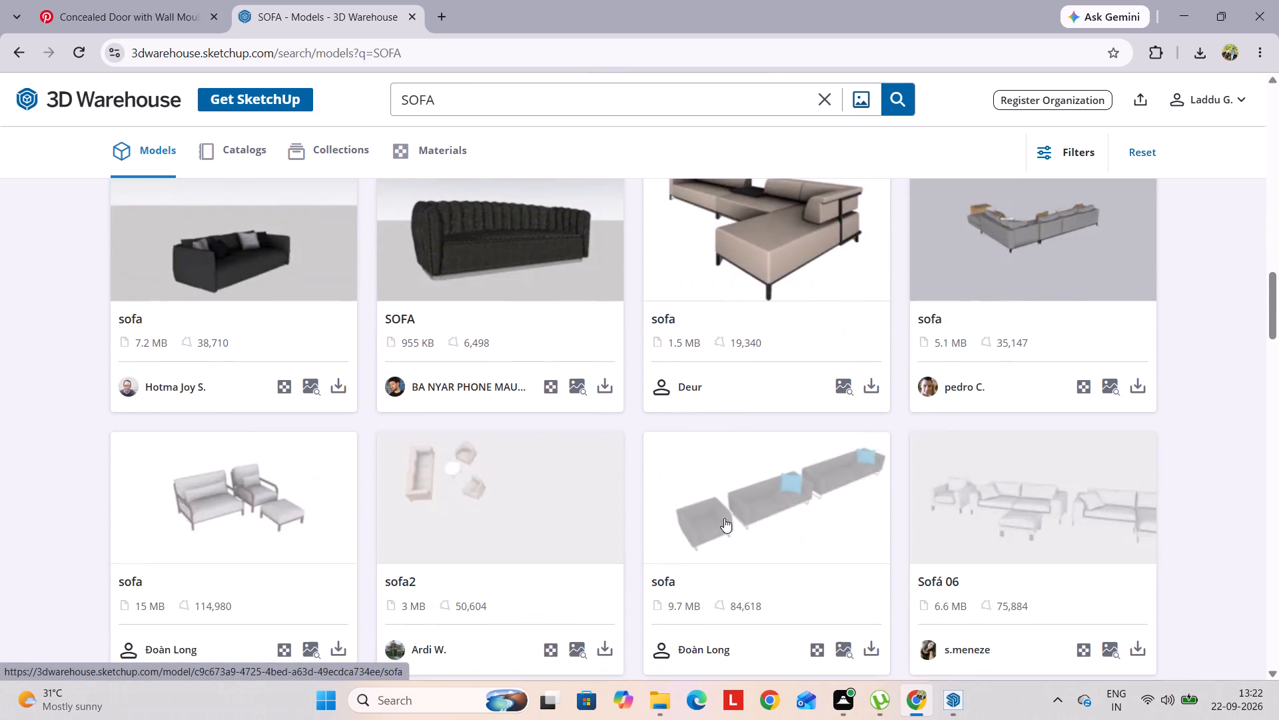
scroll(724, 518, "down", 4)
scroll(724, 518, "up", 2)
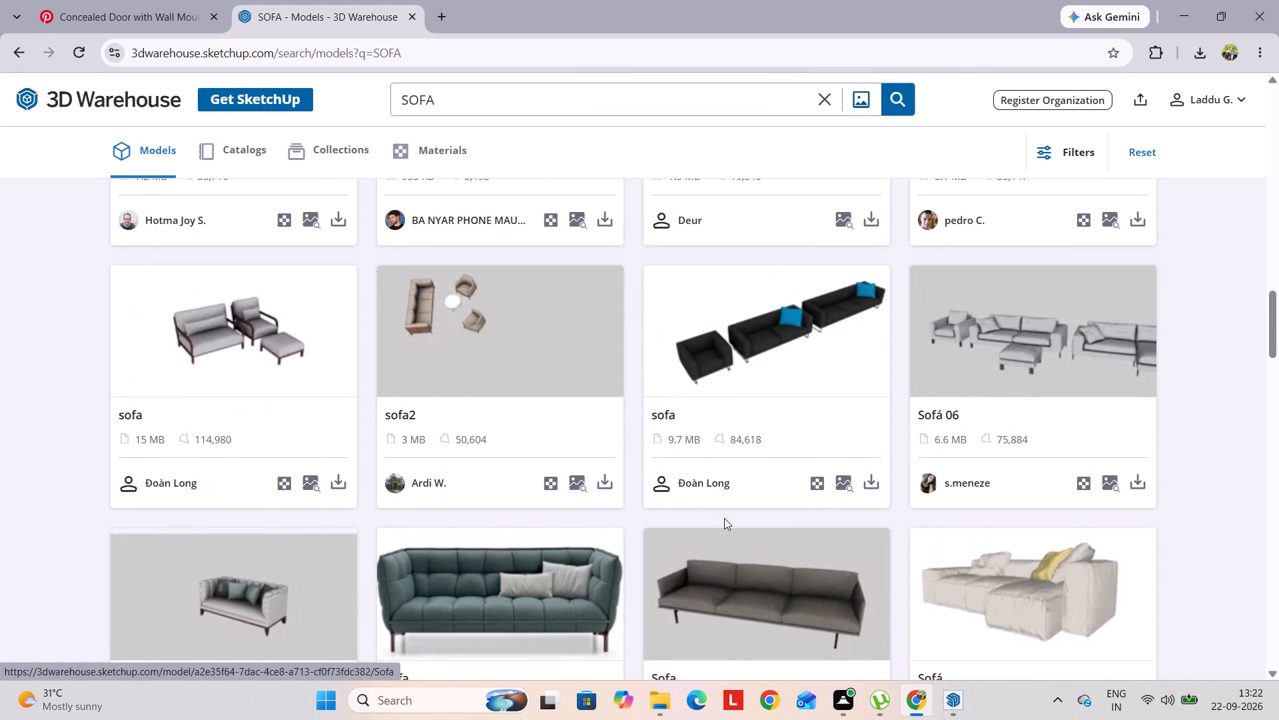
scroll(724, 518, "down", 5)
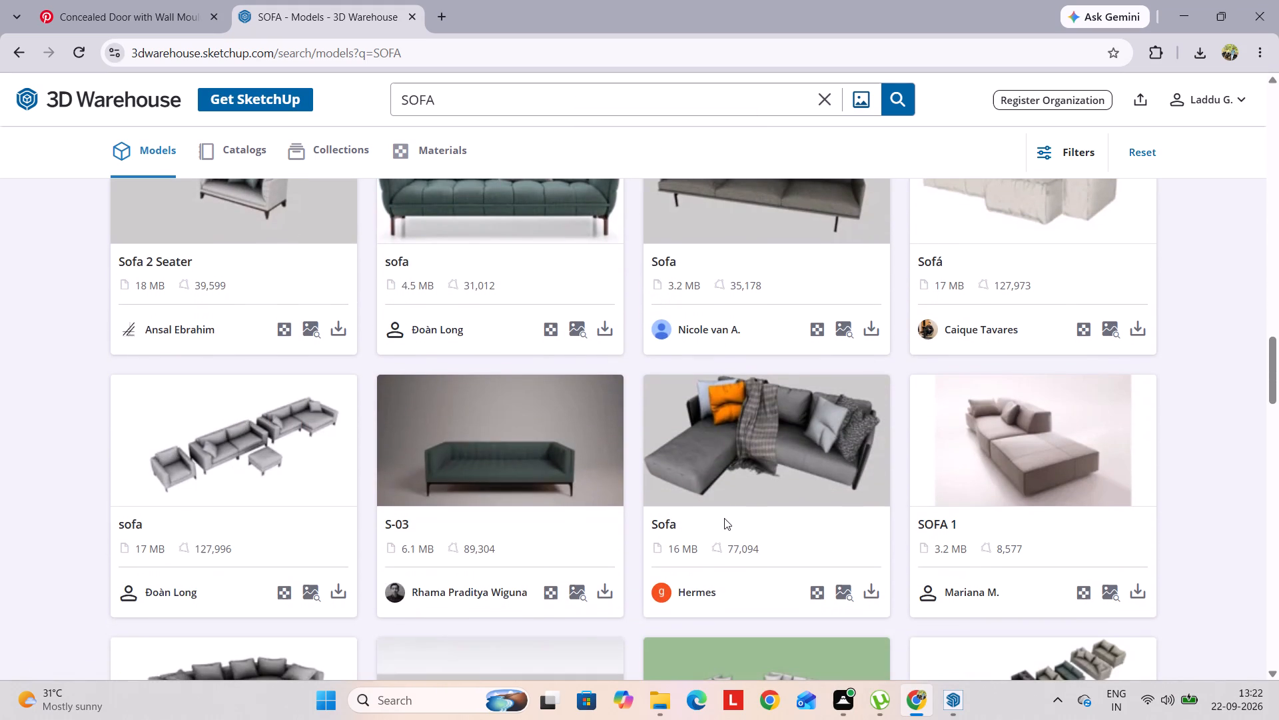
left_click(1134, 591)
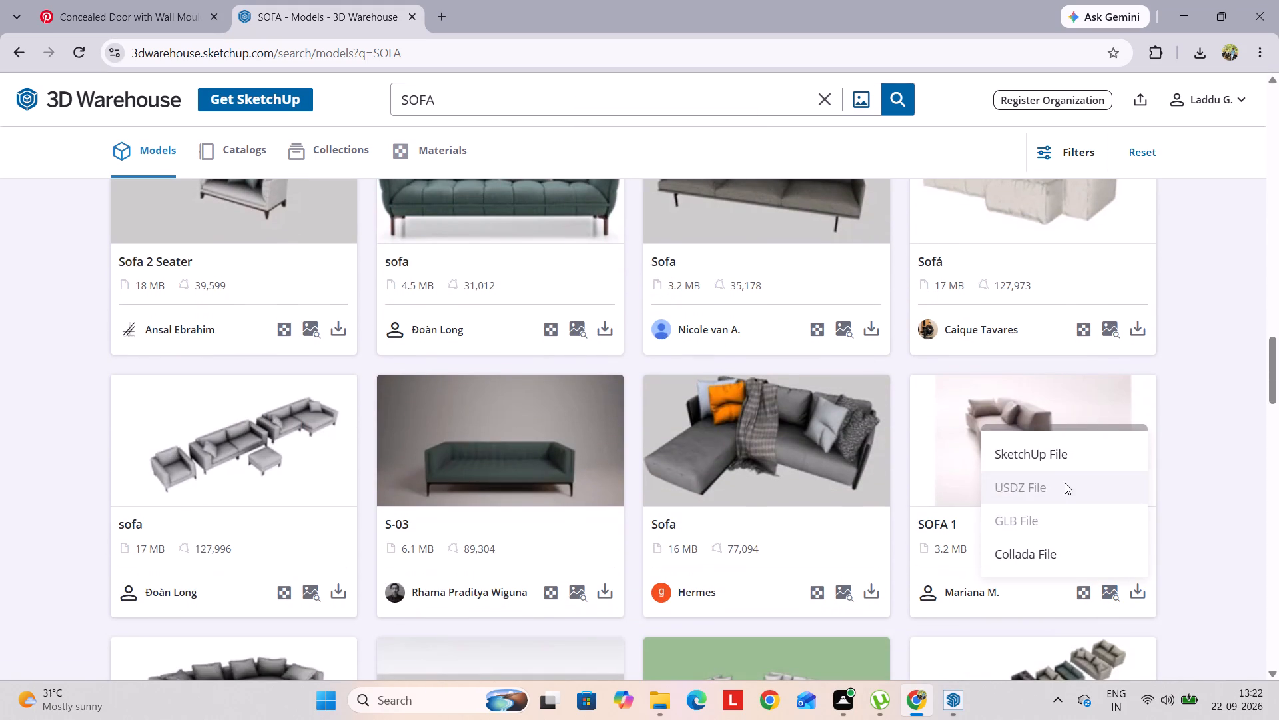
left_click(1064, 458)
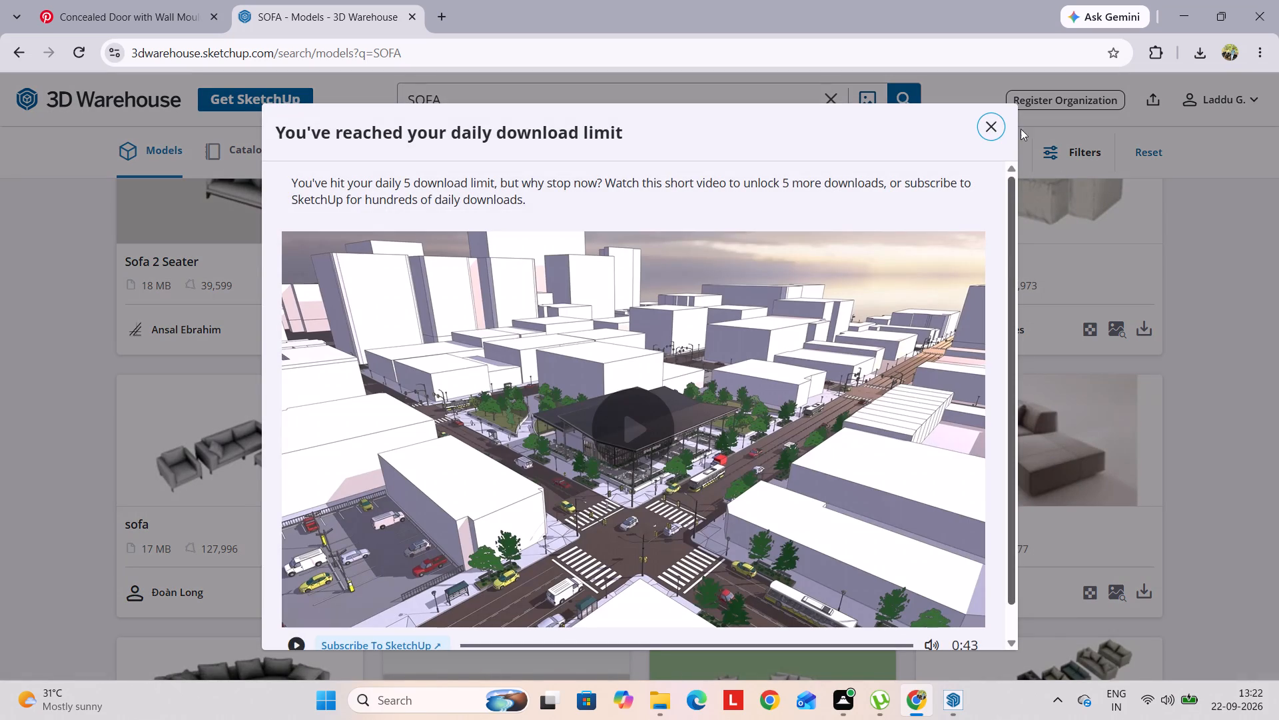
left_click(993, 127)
Log out of the 3D Warehouse account.
left_click(1208, 104)
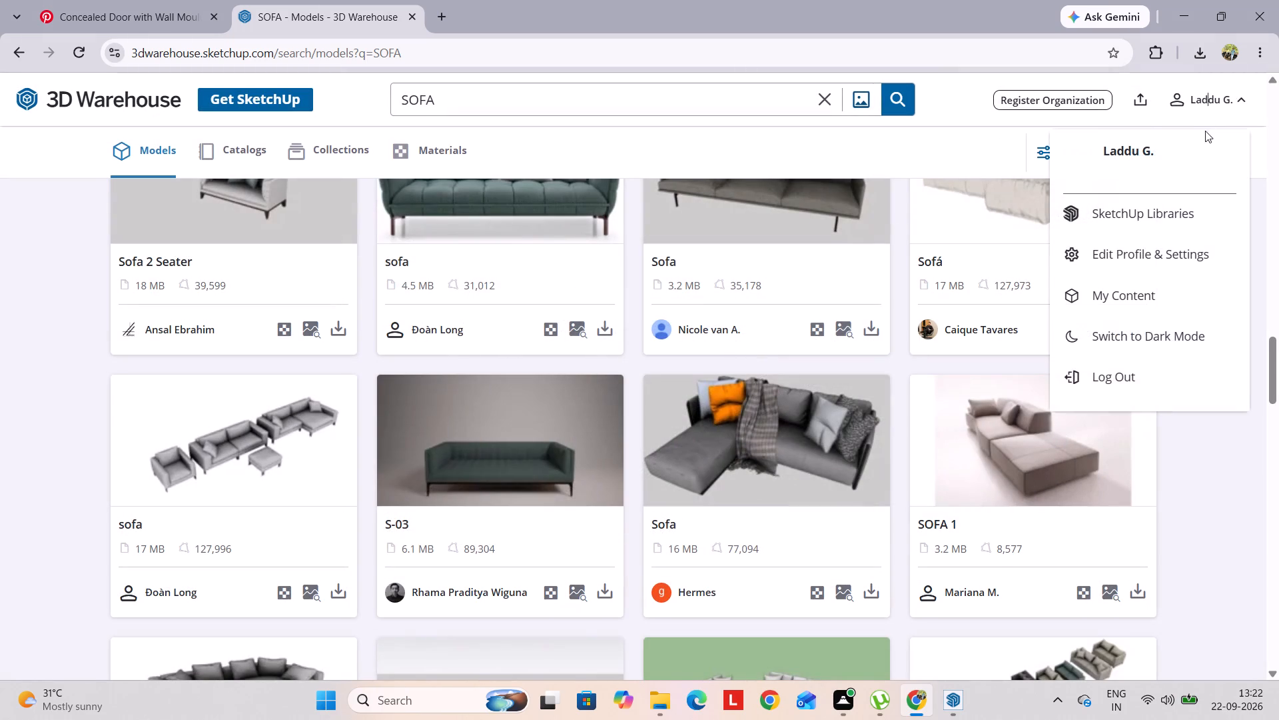
left_click(1119, 372)
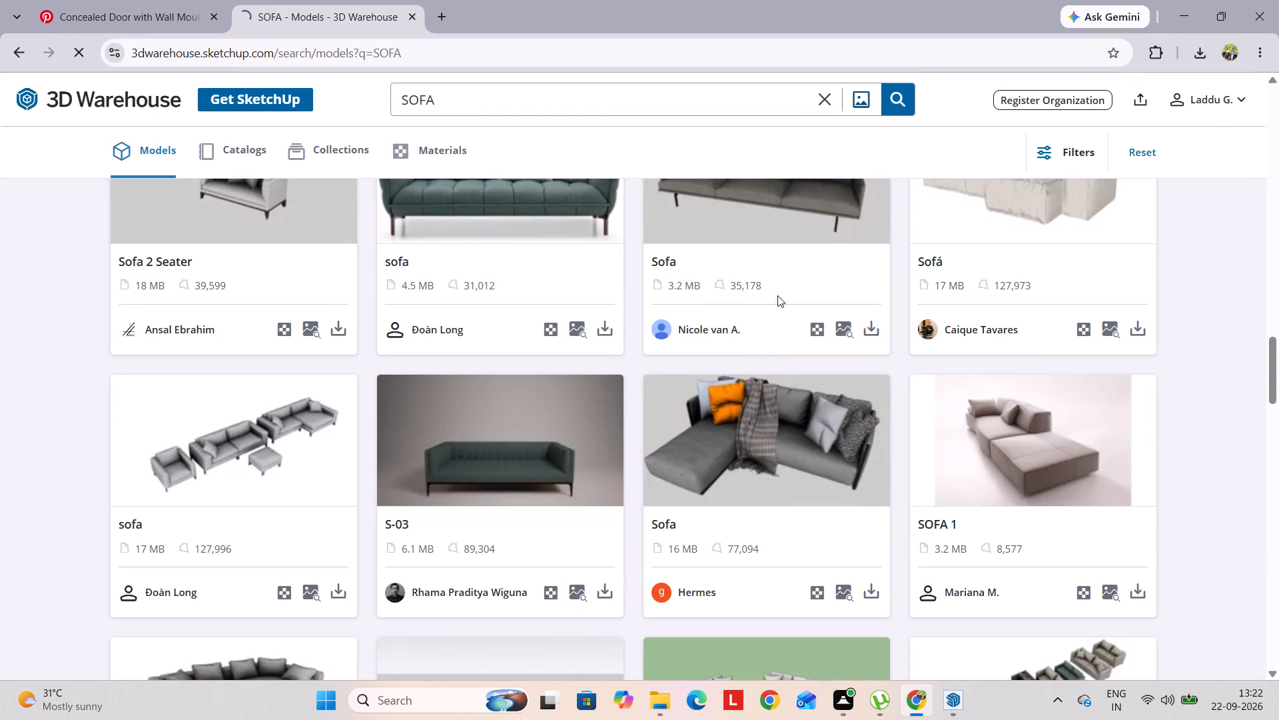
Search the web for sketchup 3d models download in a new browser tab and open Sketchfab's SketchUp 3D models page.
left_click(447, 11)
left_click(465, 61)
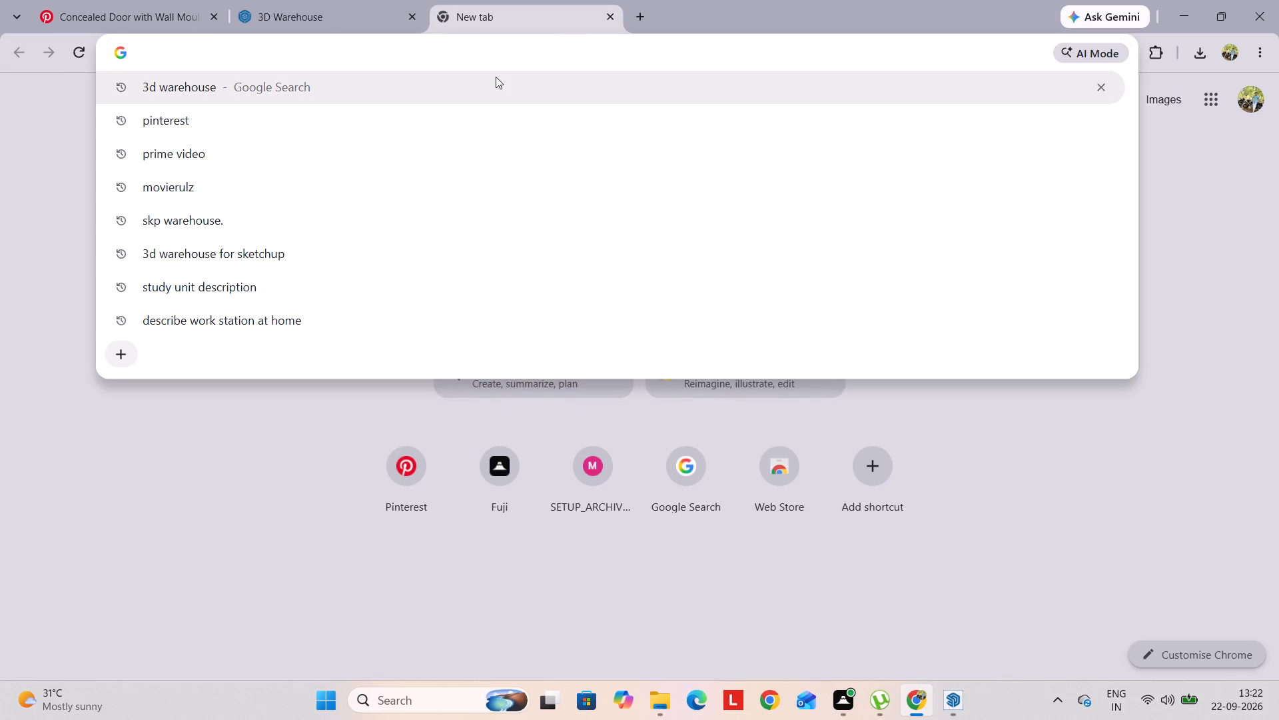
type("SKP 3D MODELS")
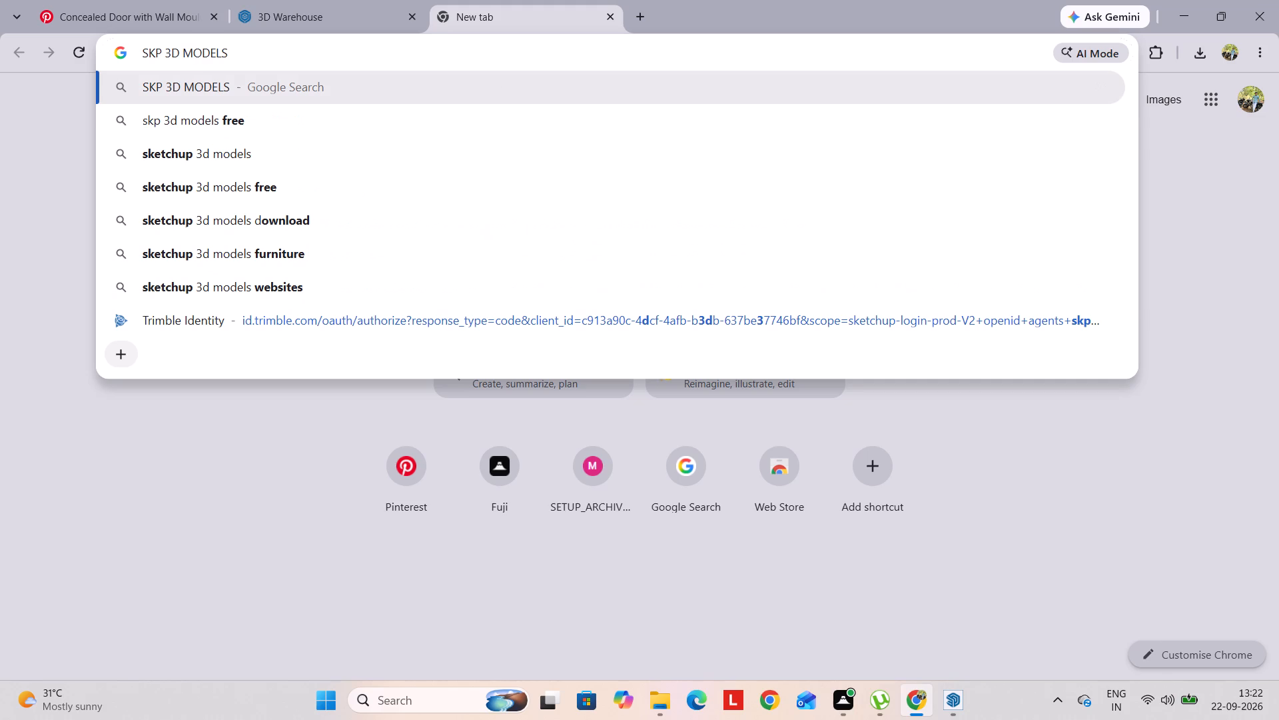
key("Down")
key("Down")
key("Down")
key("Down")
key("Down")
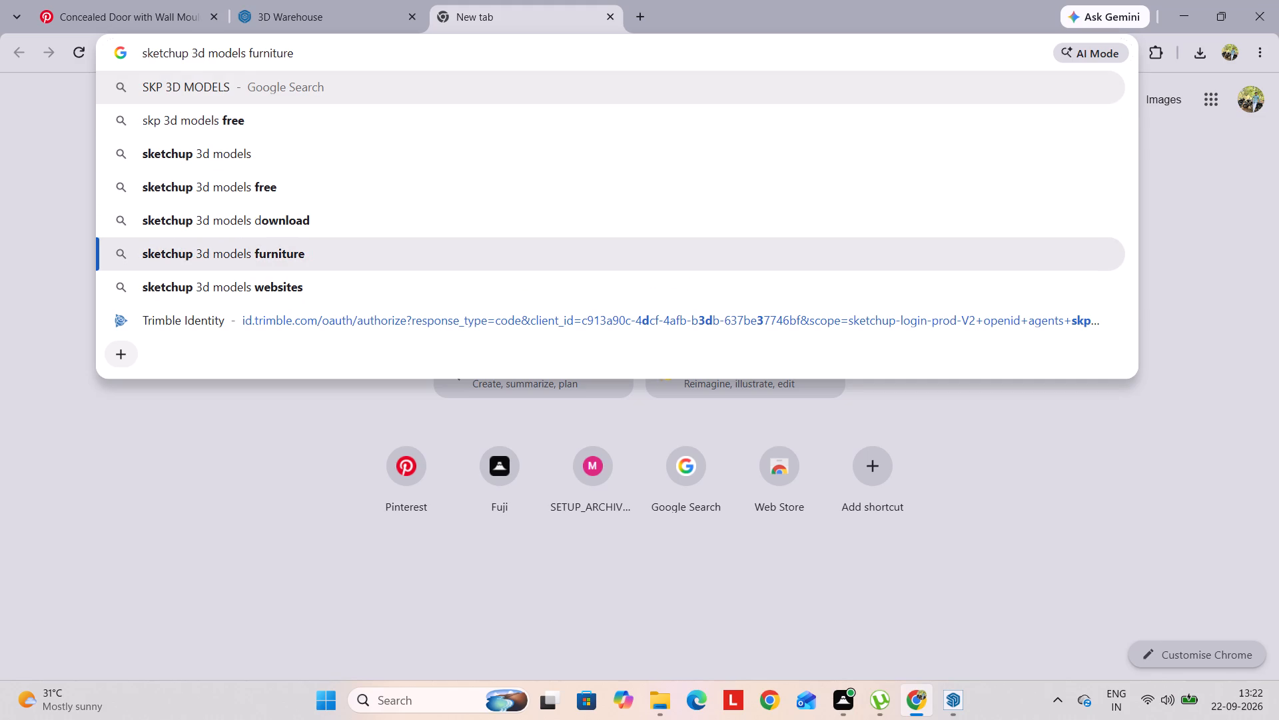
key("Up")
key("Return")
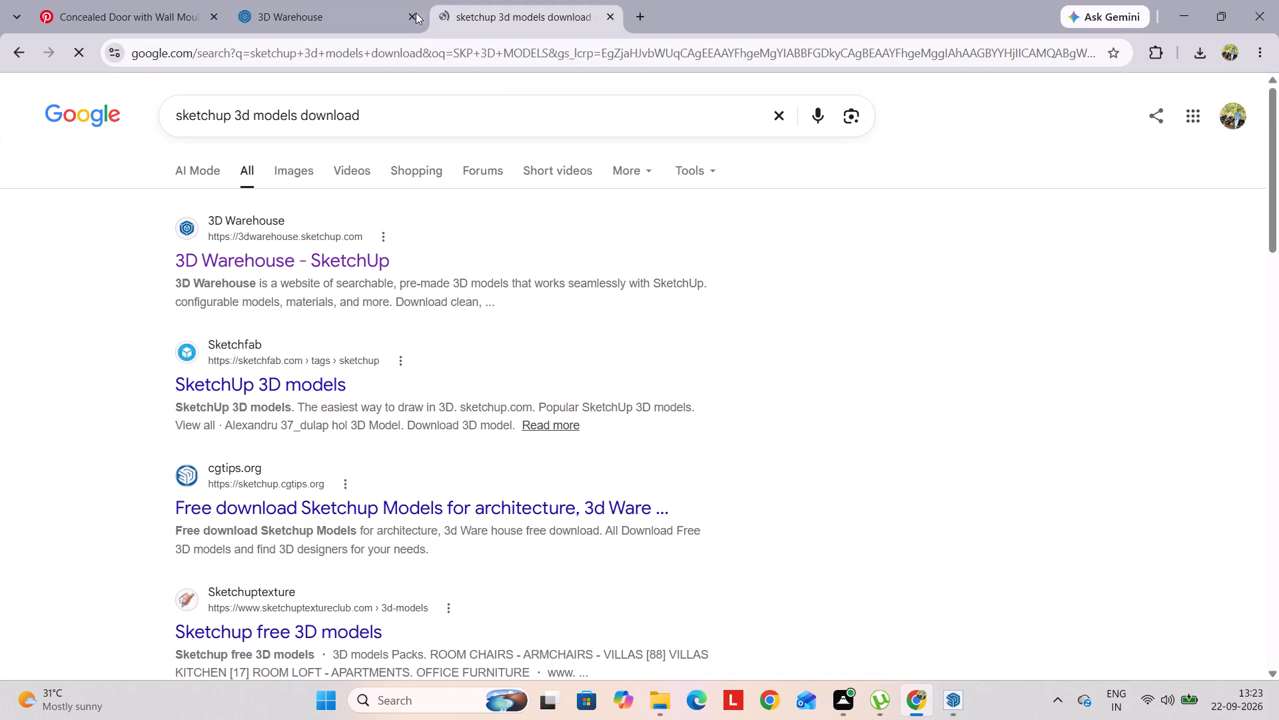
left_click(241, 373)
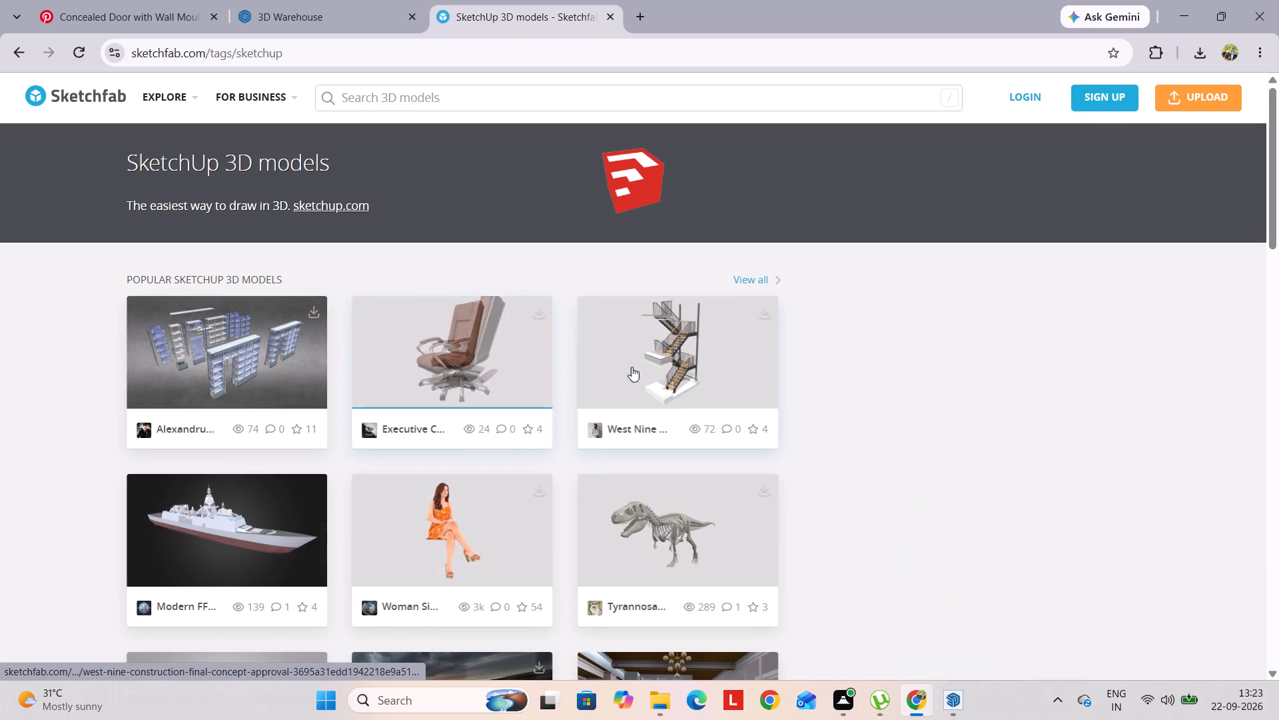
Look over the popular SketchUp models on Sketchfab and search the site for SOFA.
scroll(685, 353, "down", 4)
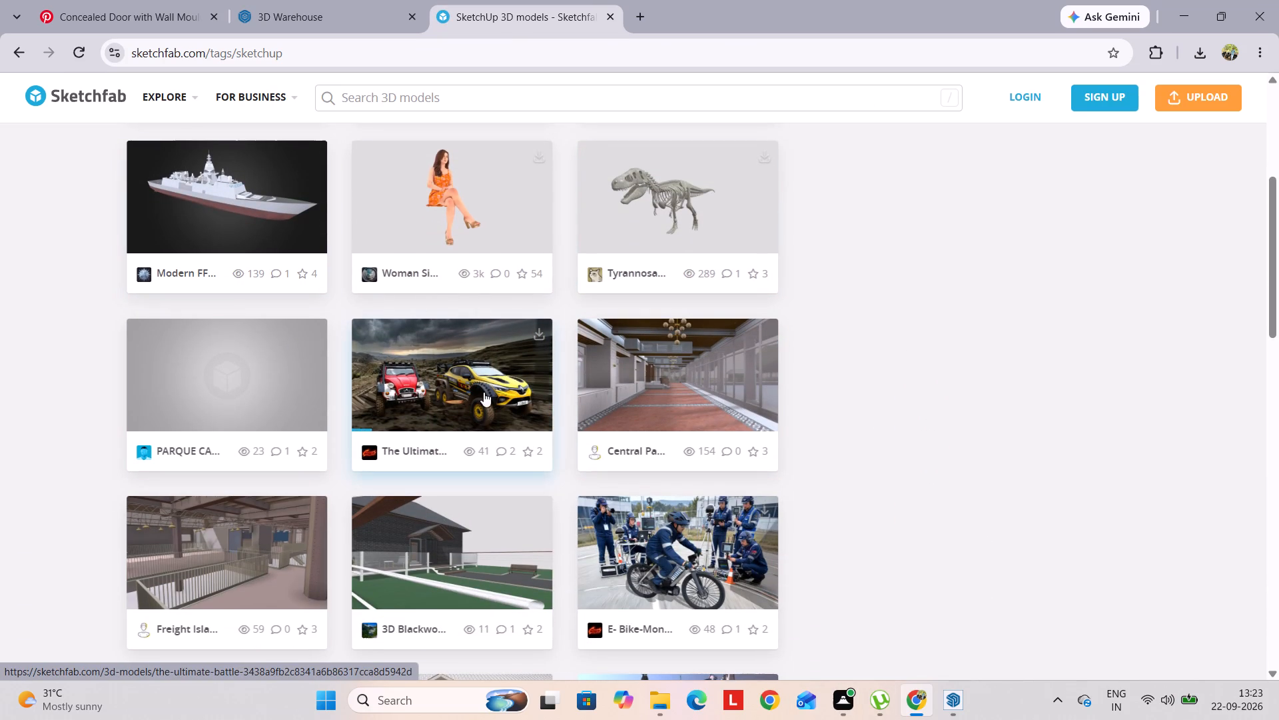
scroll(711, 493, "down", 3)
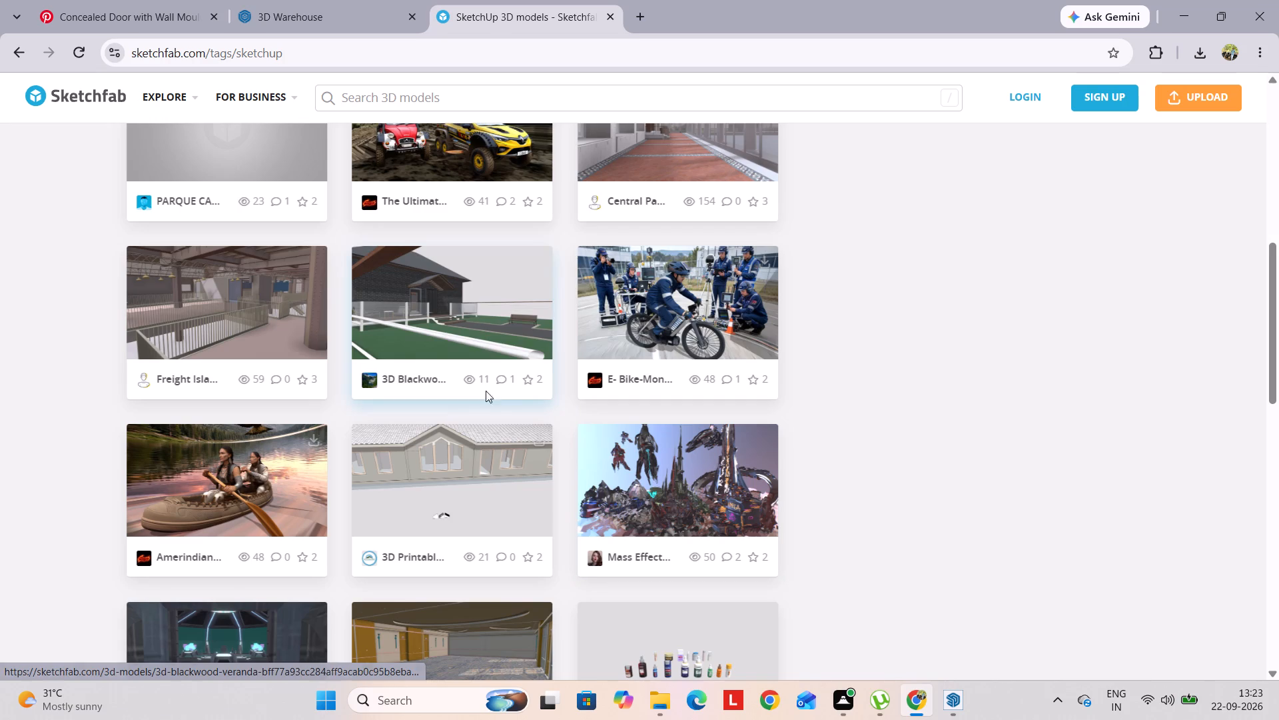
scroll(536, 391, "down", 3)
left_click(749, 96)
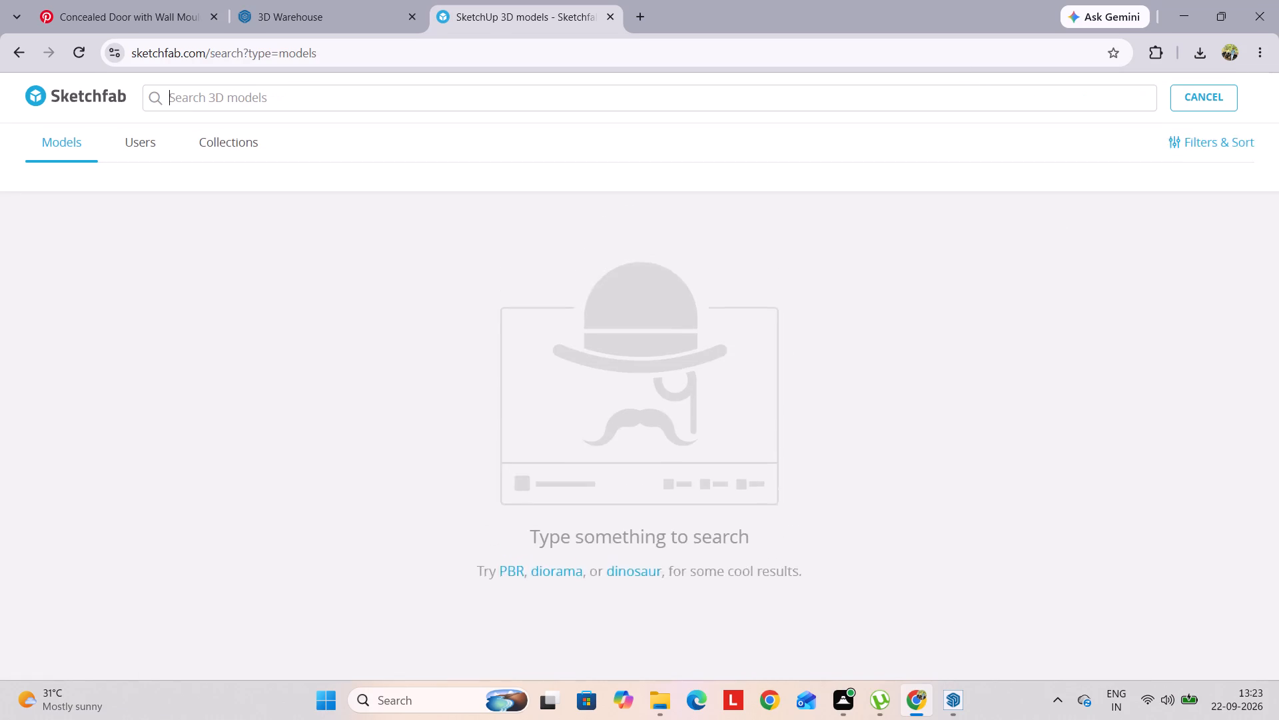
type("SOFAS")
key("BackSpace")
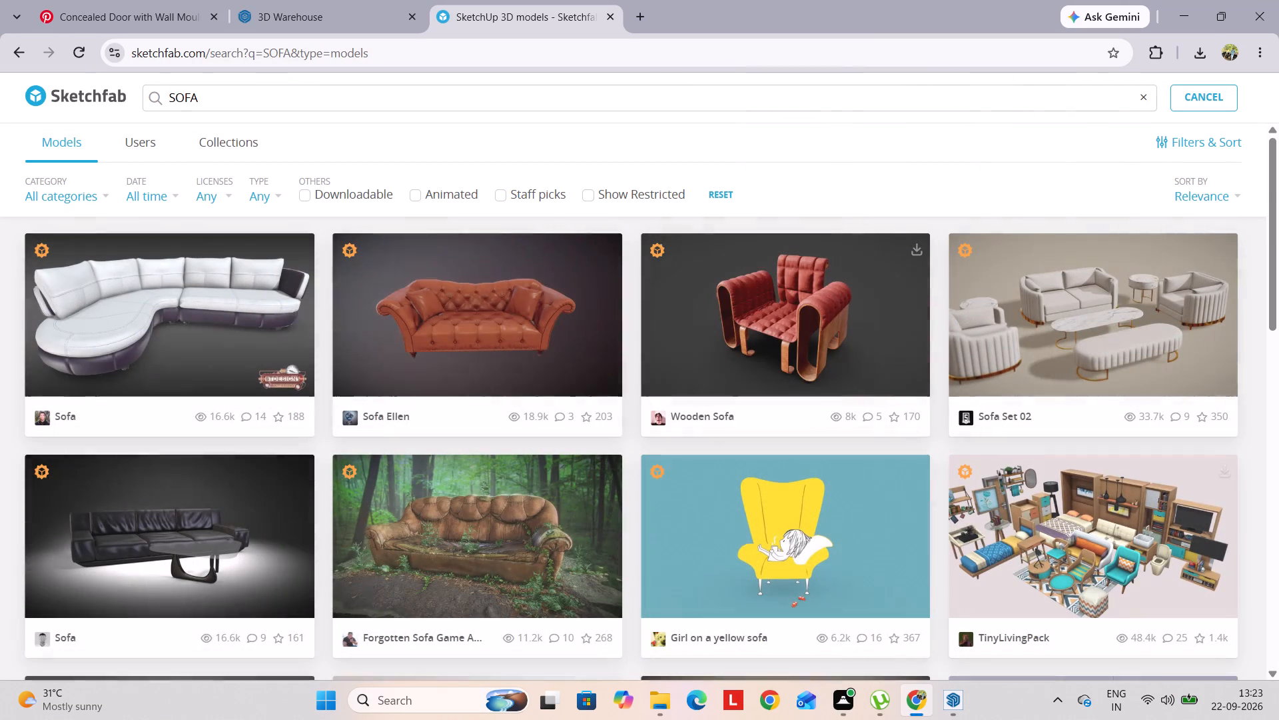
Look through the SOFA search results on Sketchfab for a sofa model that suits the living room.
scroll(999, 386, "down", 1)
scroll(1112, 355, "down", 2)
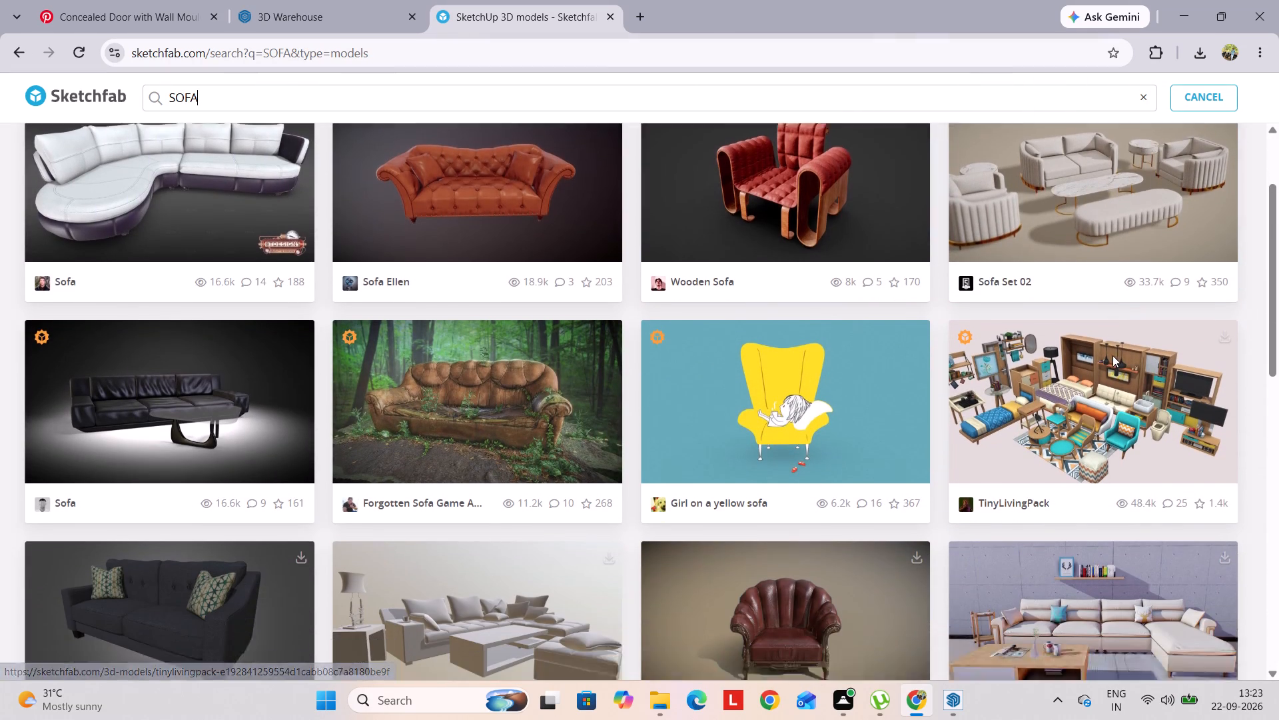
scroll(795, 373, "down", 2)
scroll(1142, 377, "down", 1)
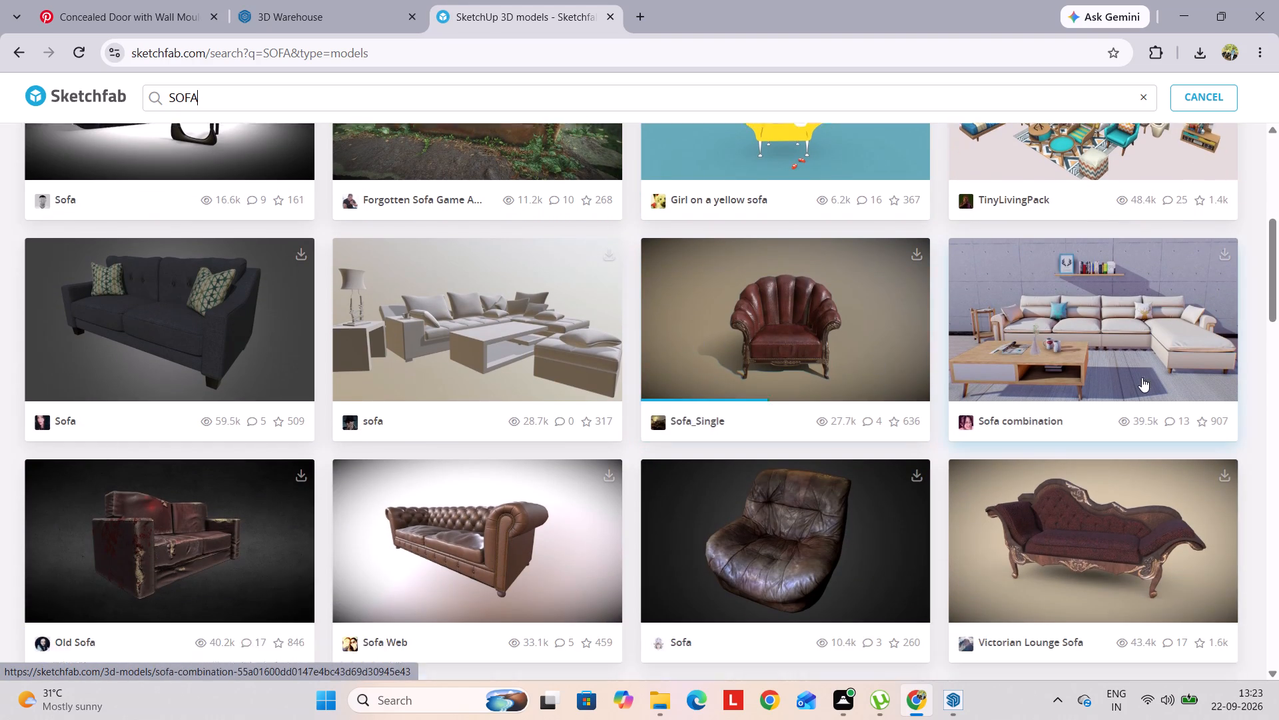
scroll(1142, 377, "down", 2)
scroll(748, 358, "down", 3)
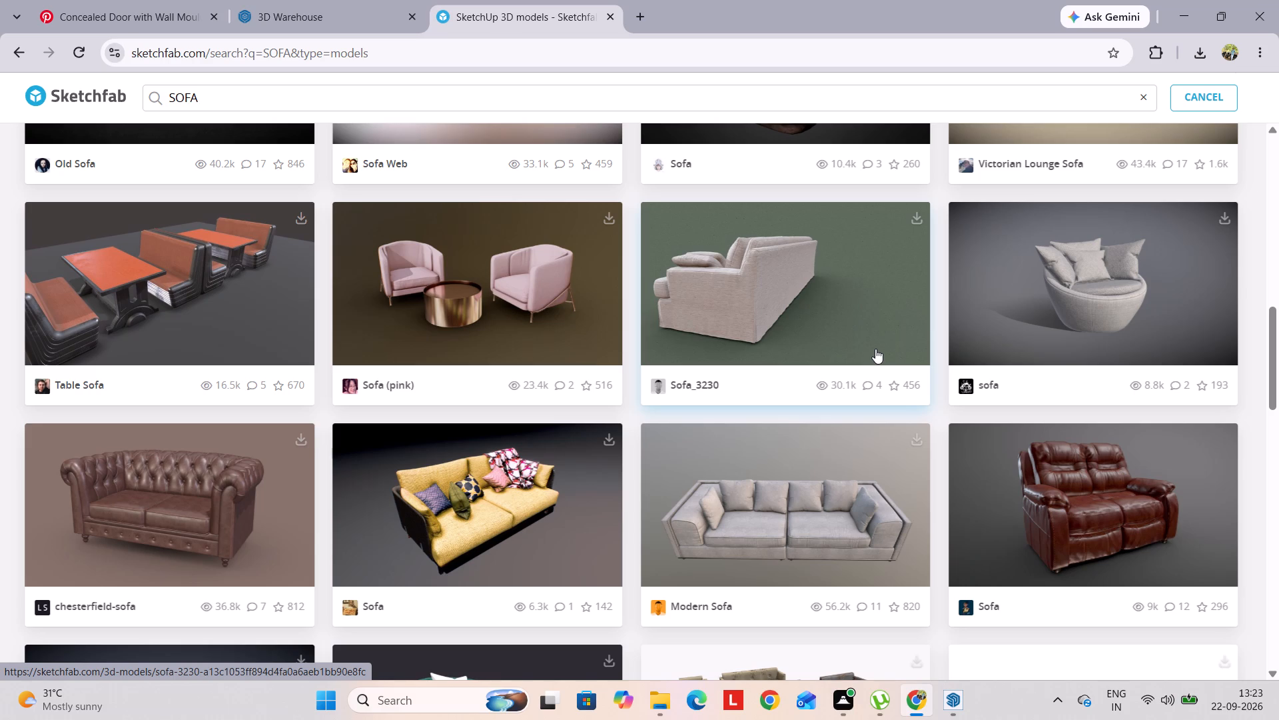
scroll(875, 349, "down", 2)
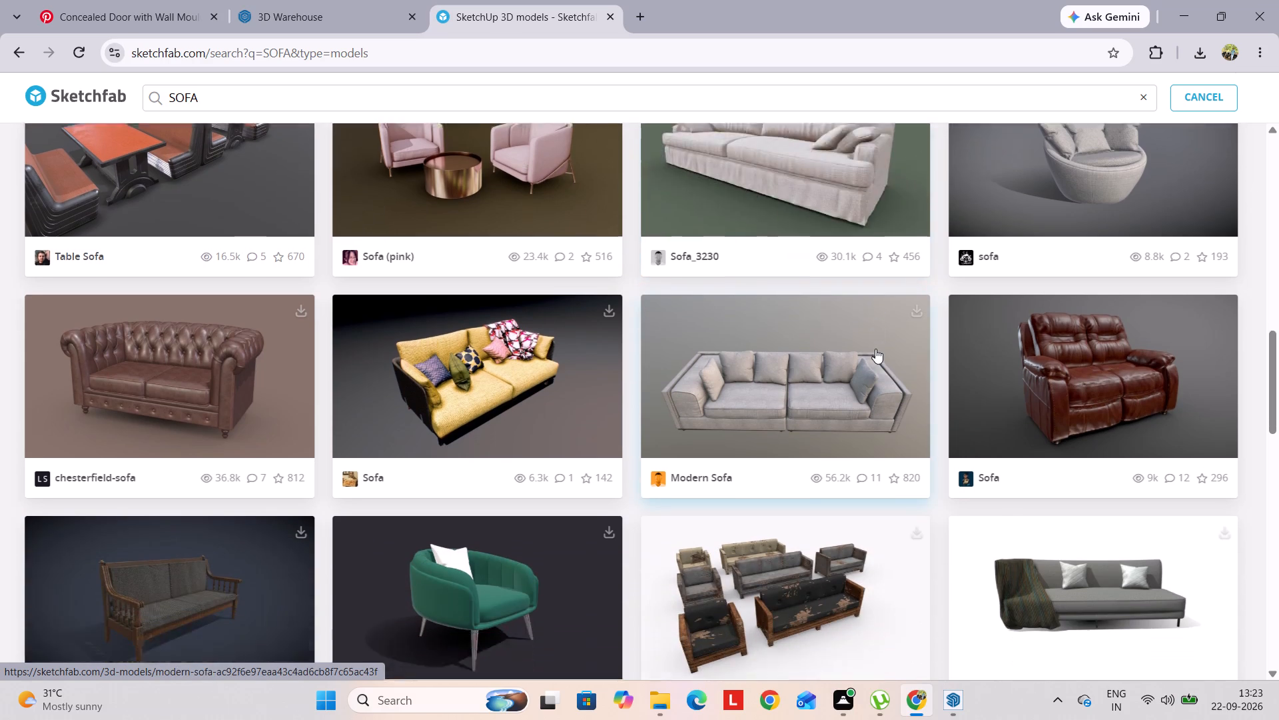
scroll(875, 349, "down", 4)
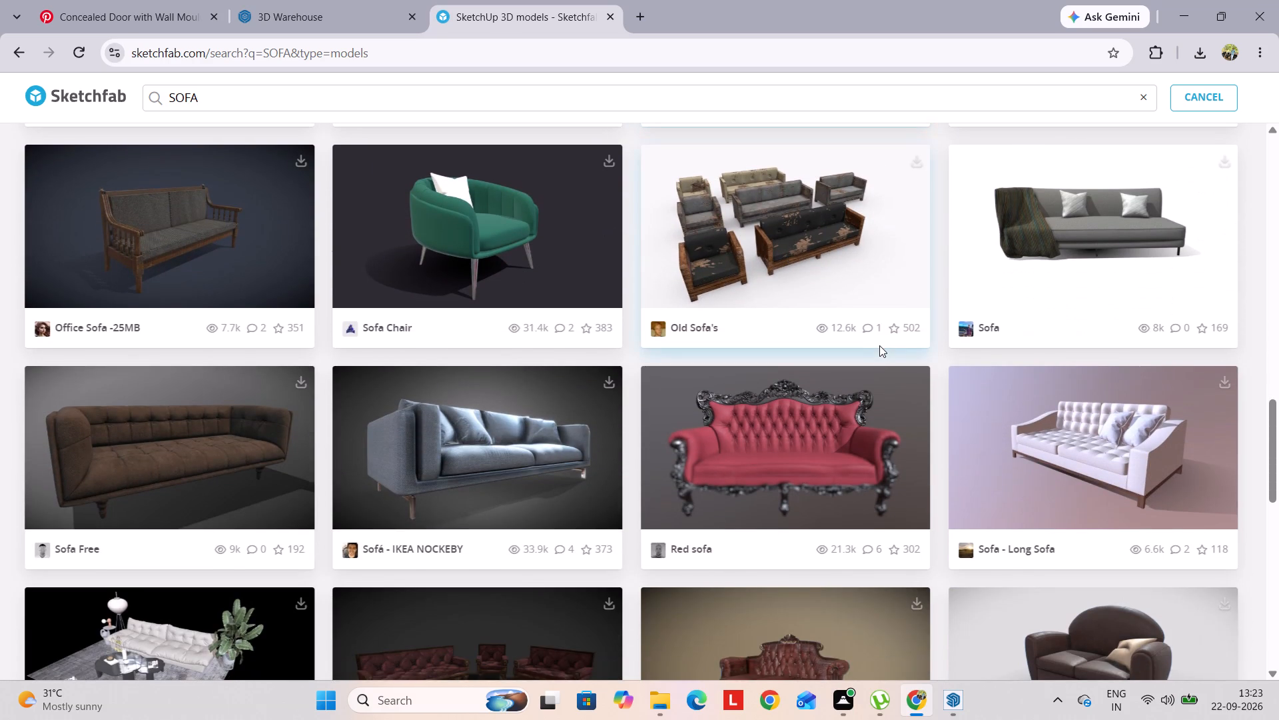
scroll(884, 343, "down", 2)
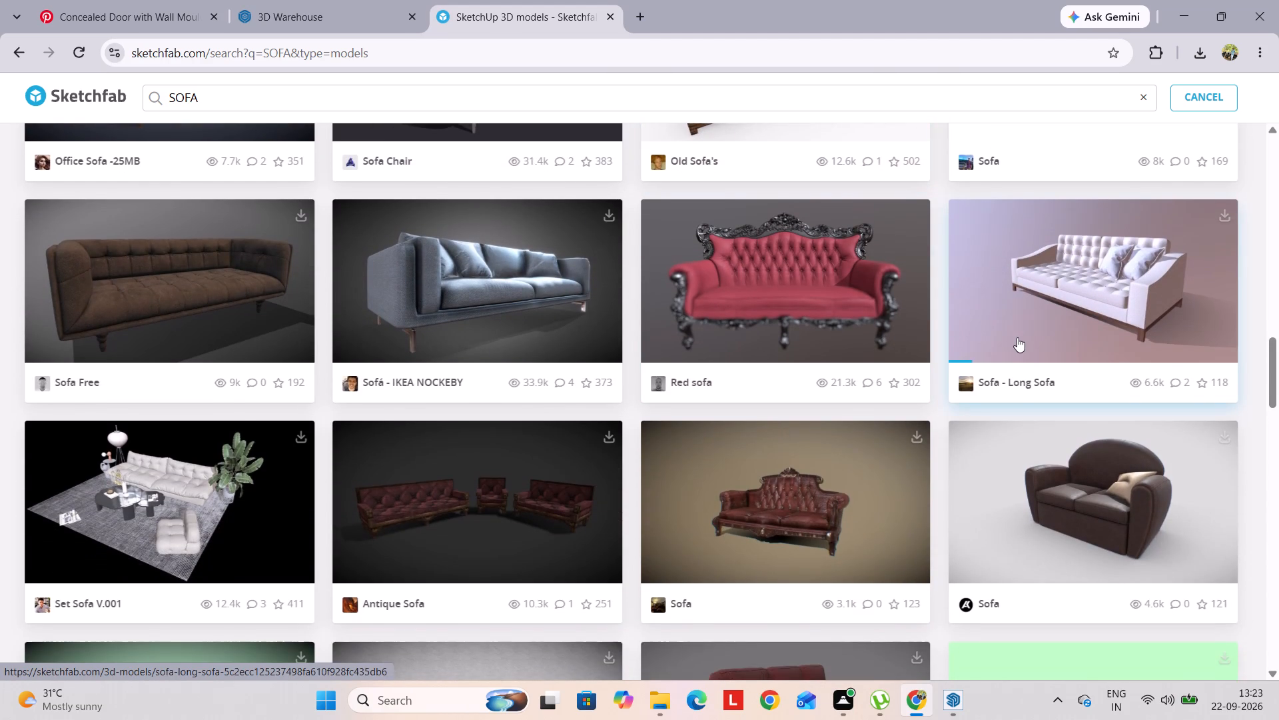
scroll(1017, 337, "down", 1)
scroll(325, 366, "down", 3)
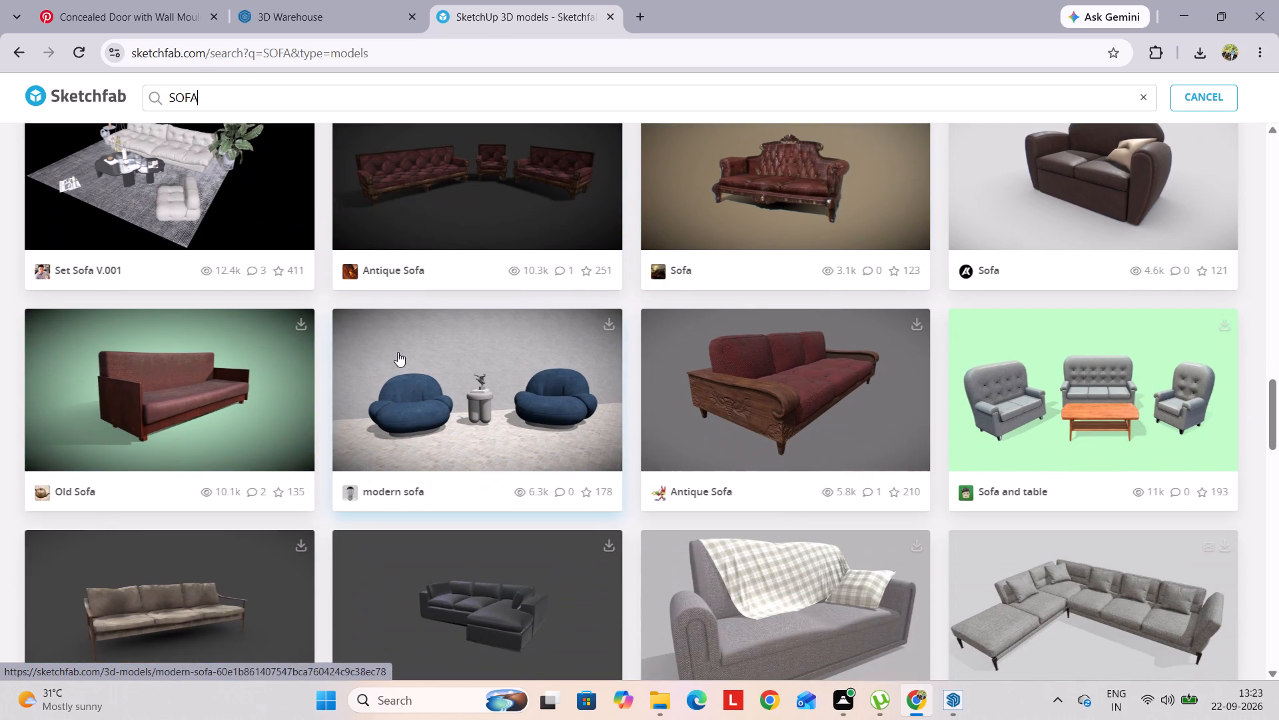
scroll(404, 351, "down", 3)
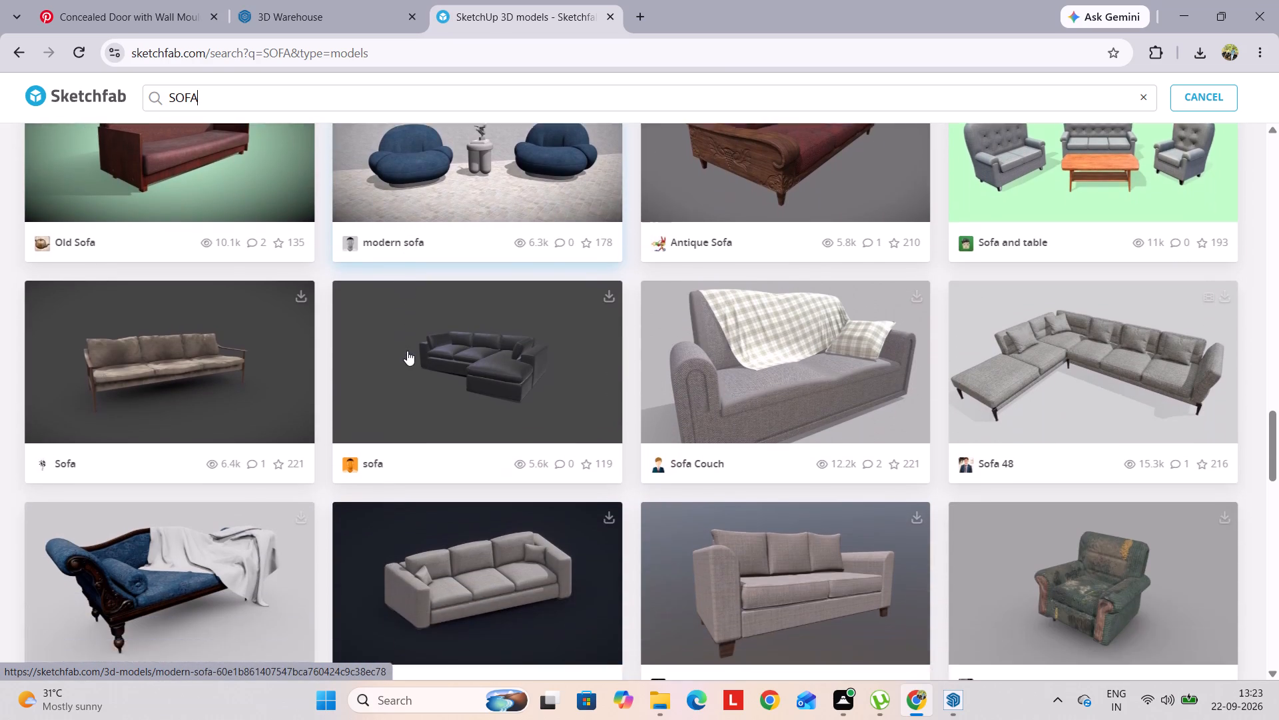
scroll(407, 351, "down", 1)
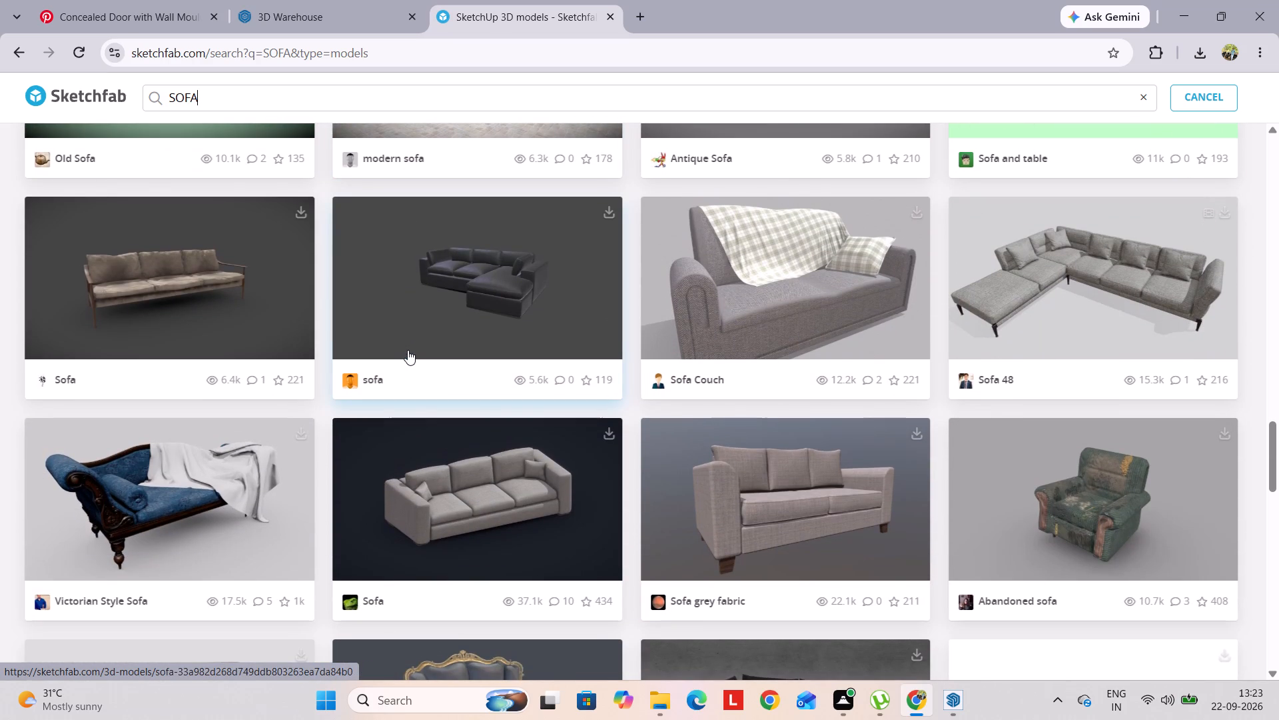
scroll(408, 350, "down", 3)
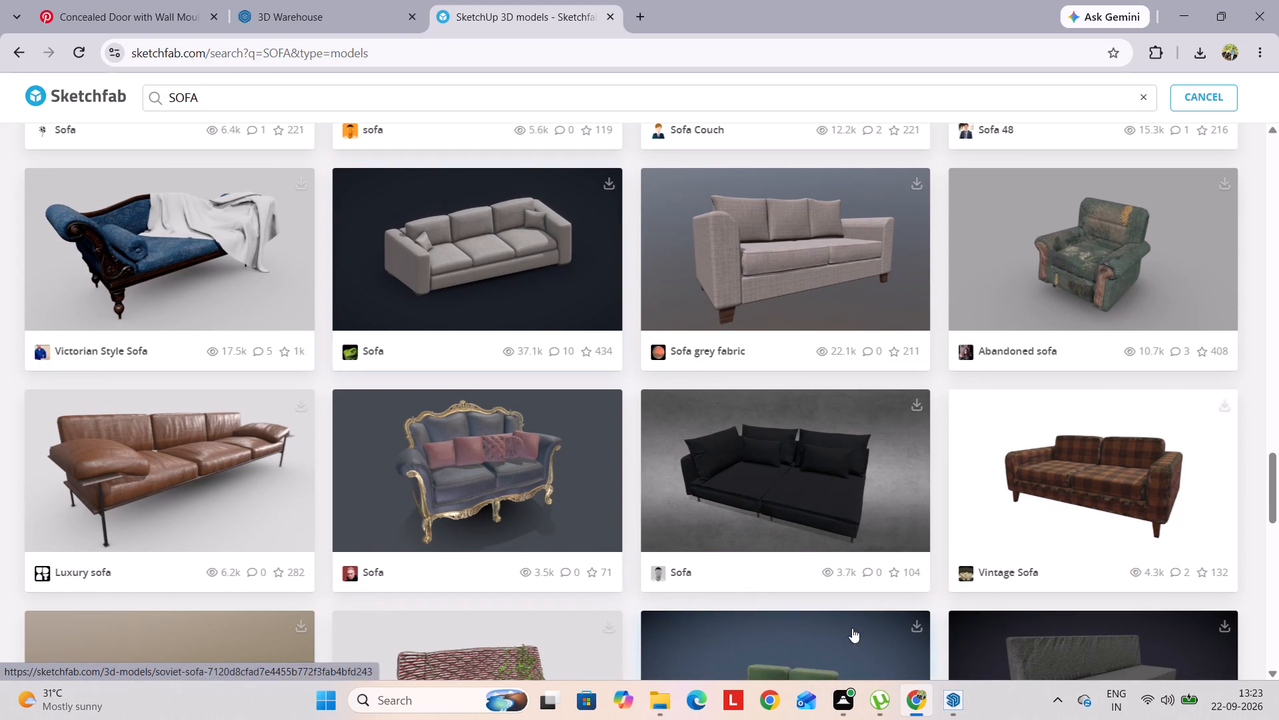
scroll(765, 453, "down", 2)
scroll(971, 516, "down", 2)
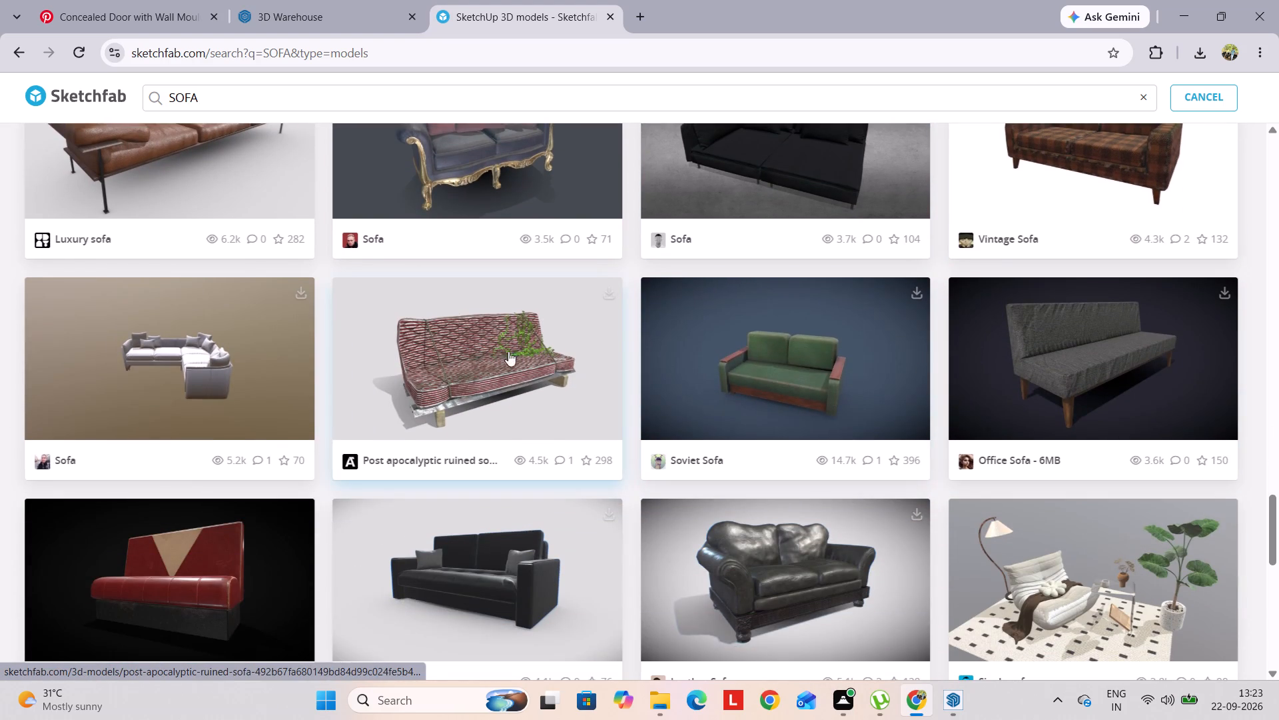
scroll(470, 384, "down", 3)
scroll(1017, 412, "down", 2)
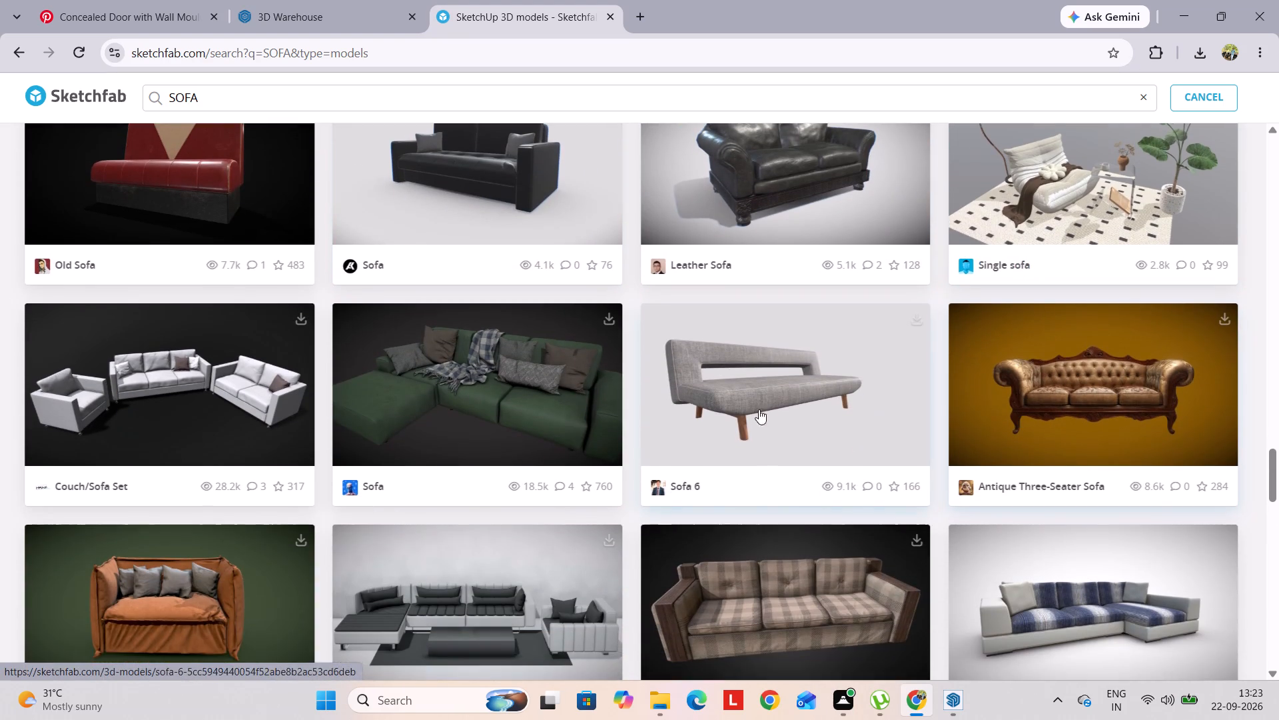
scroll(646, 409, "down", 2)
scroll(1021, 395, "down", 2)
scroll(860, 413, "down", 2)
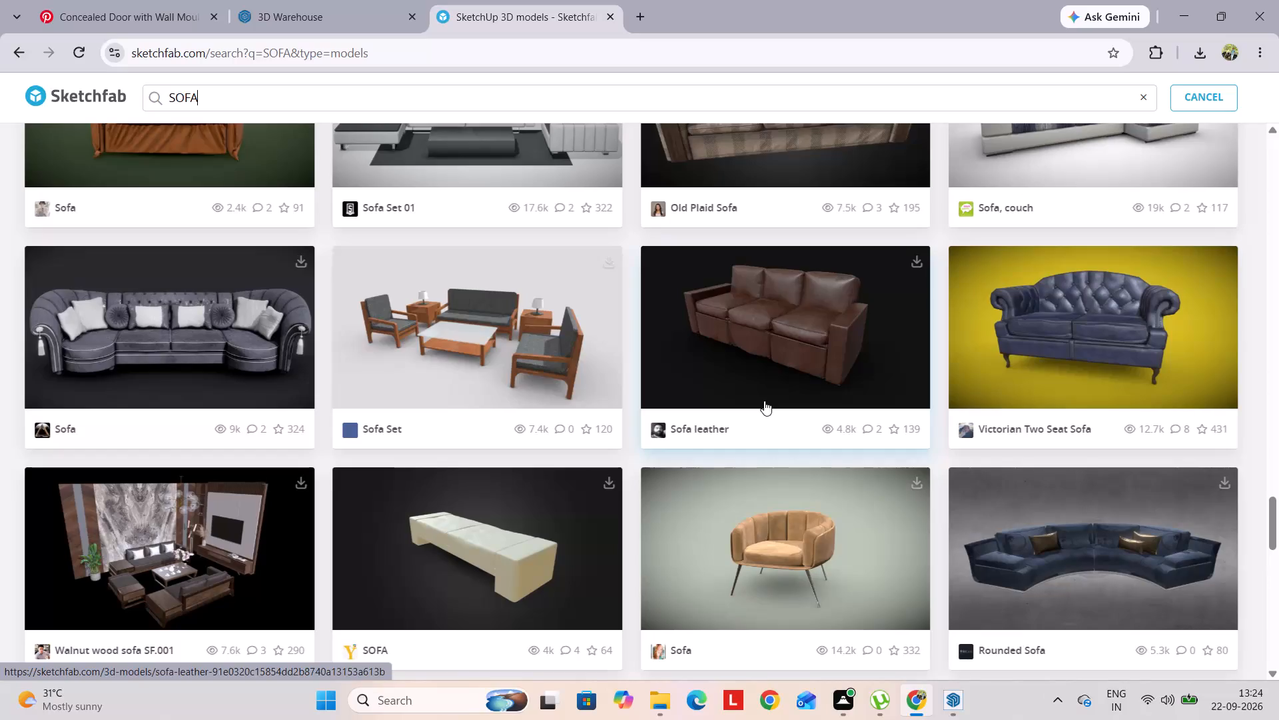
scroll(764, 401, "down", 1)
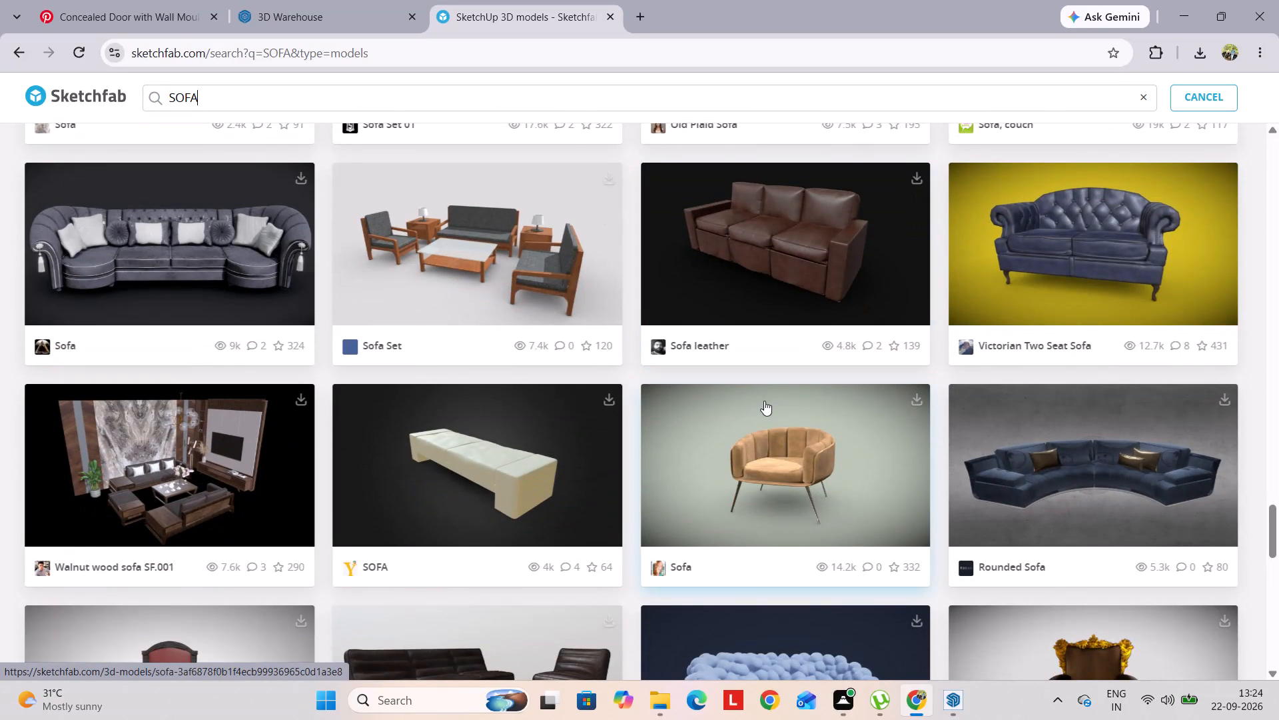
scroll(764, 401, "down", 4)
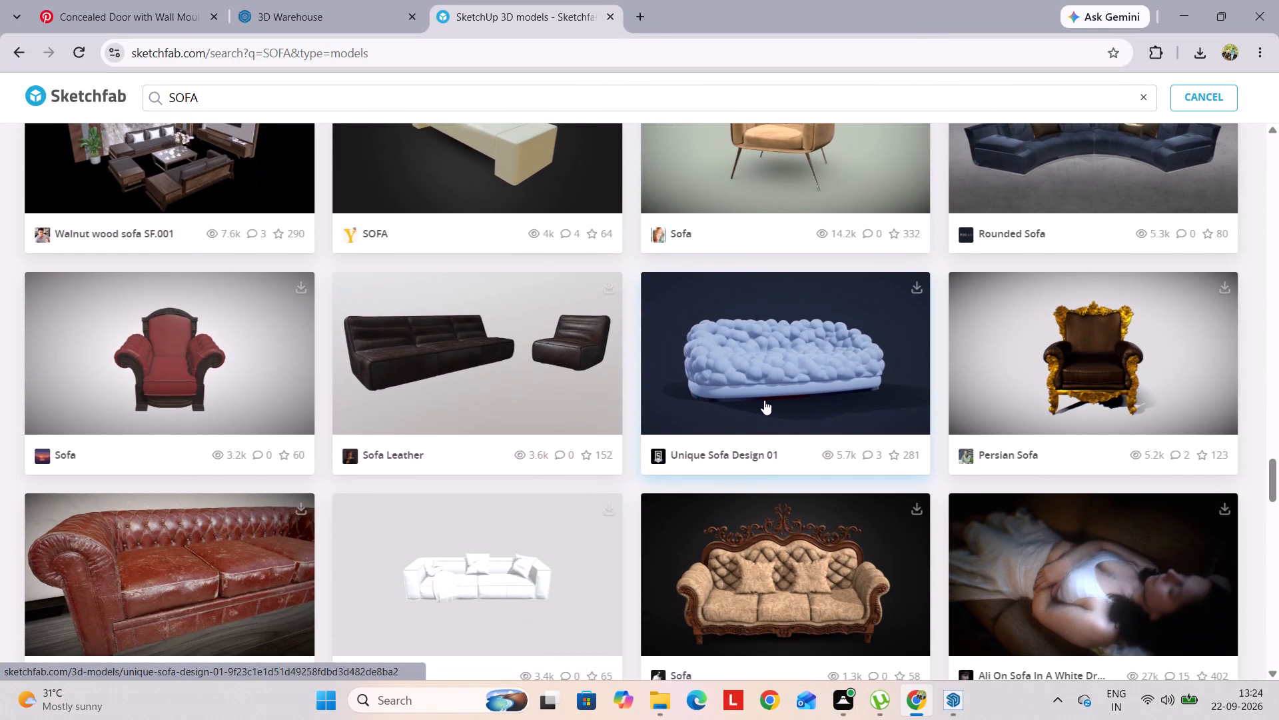
scroll(764, 400, "down", 3)
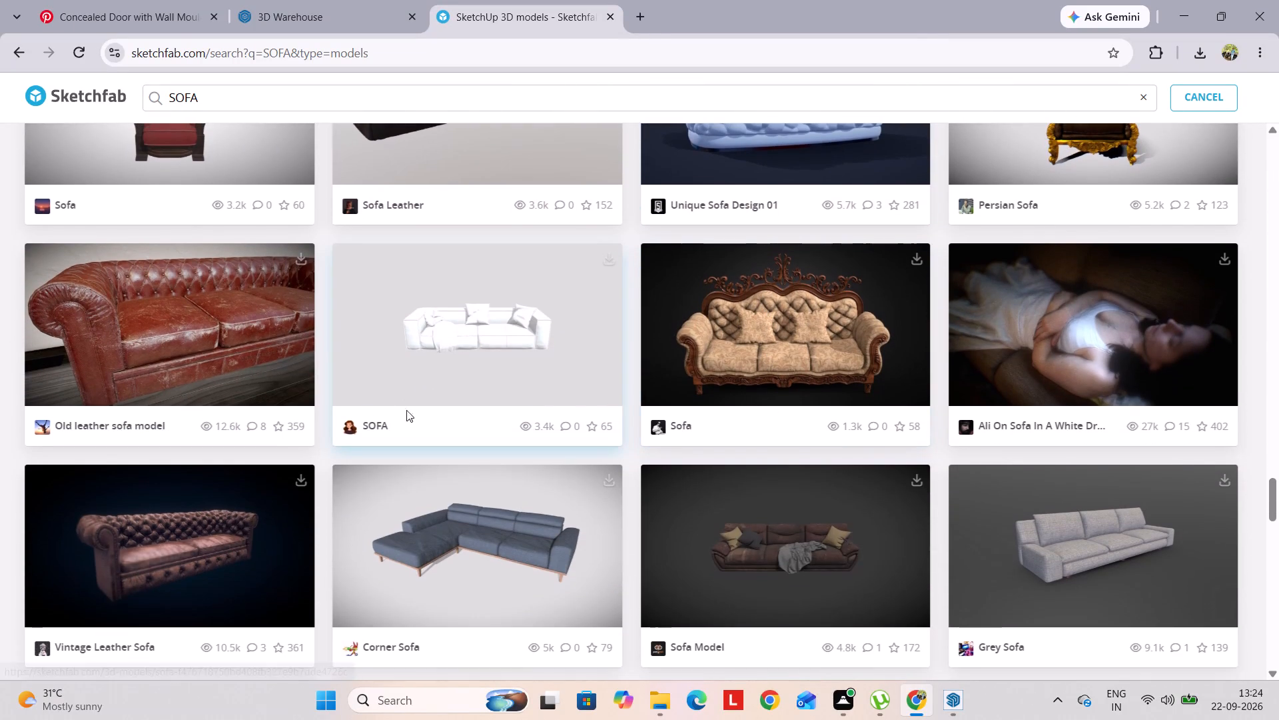
Filter the SOFA search results to show only downloadable models.
scroll(424, 413, "up", 2)
scroll(502, 414, "up", 4)
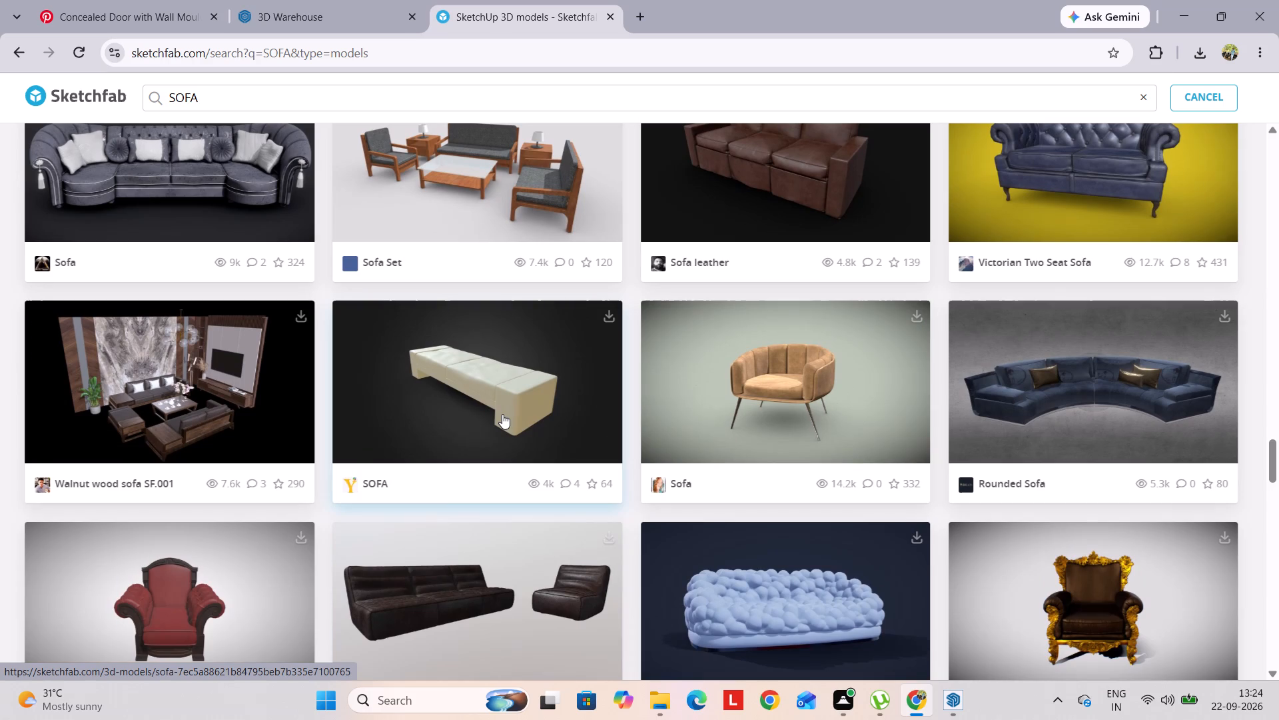
scroll(502, 414, "up", 7)
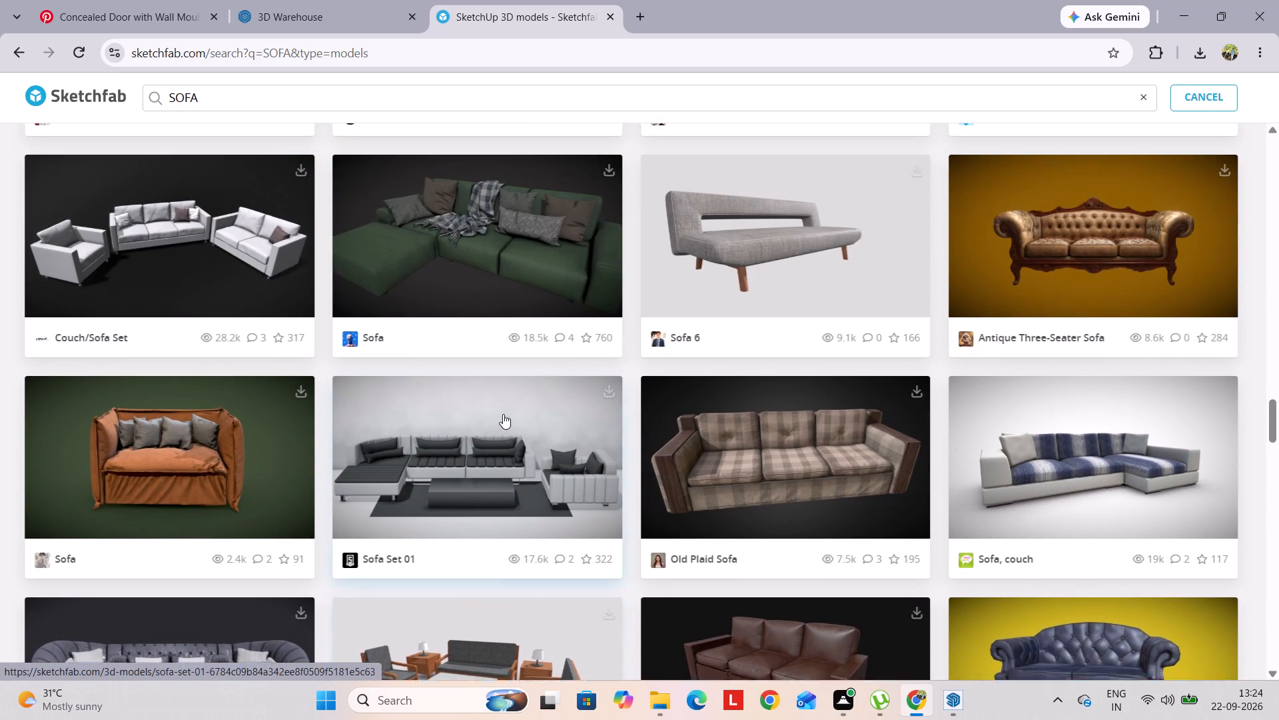
scroll(503, 414, "up", 9)
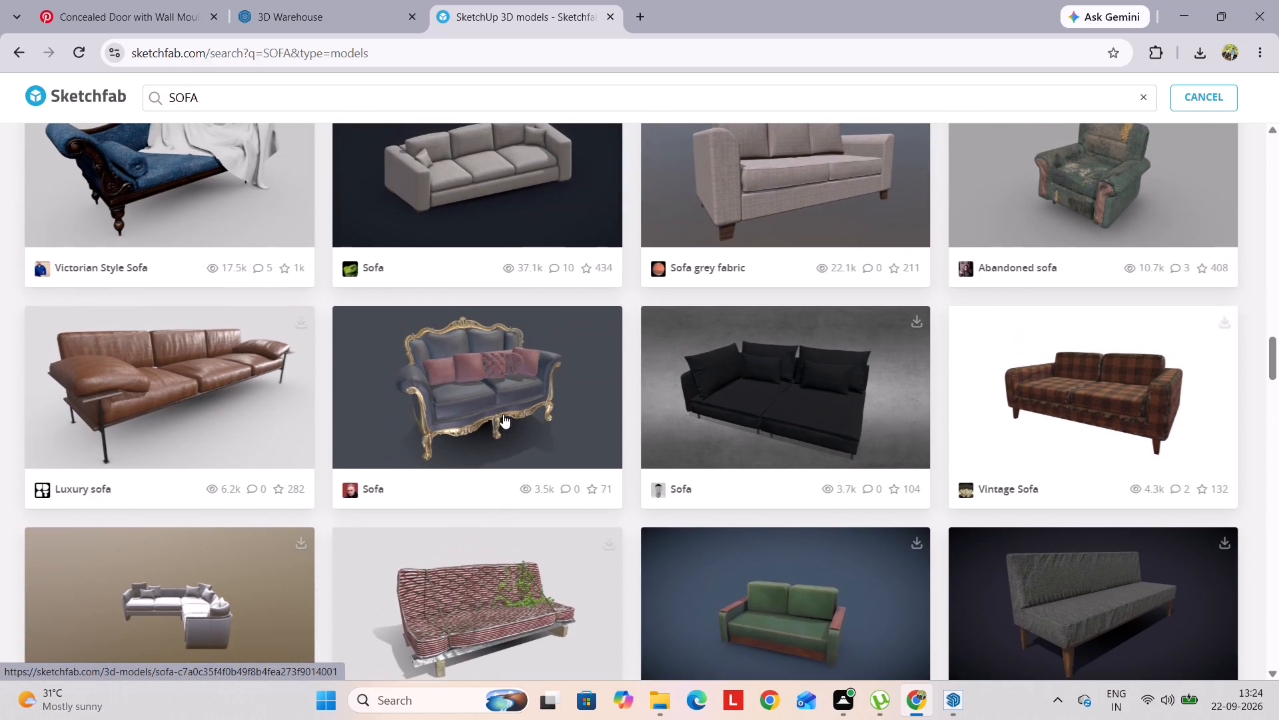
scroll(503, 414, "up", 4)
scroll(839, 434, "up", 9)
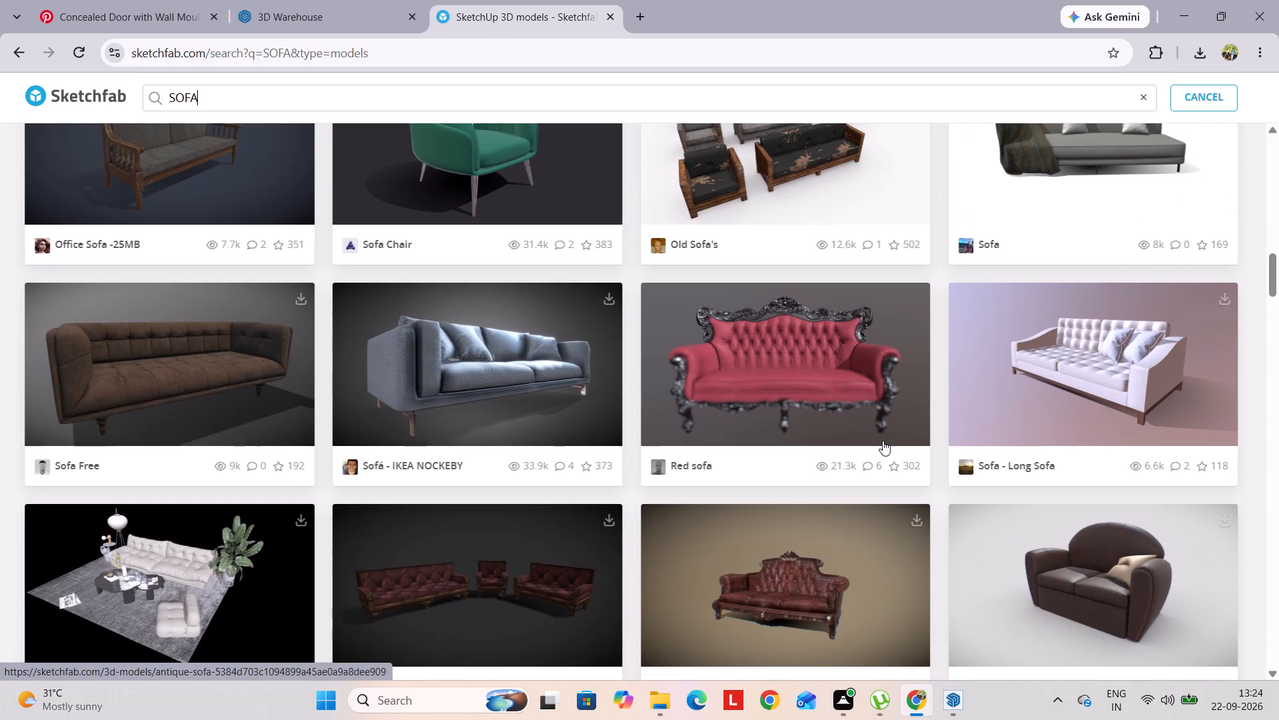
scroll(883, 441, "up", 6)
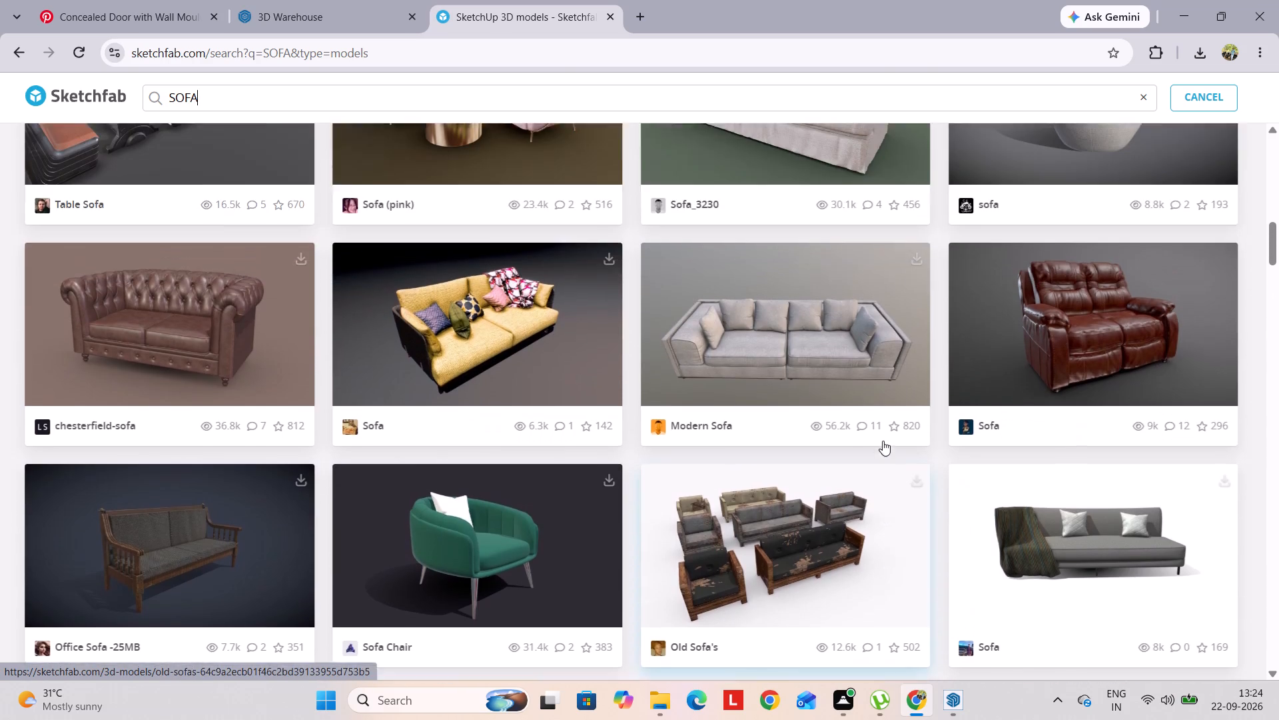
scroll(883, 441, "up", 10)
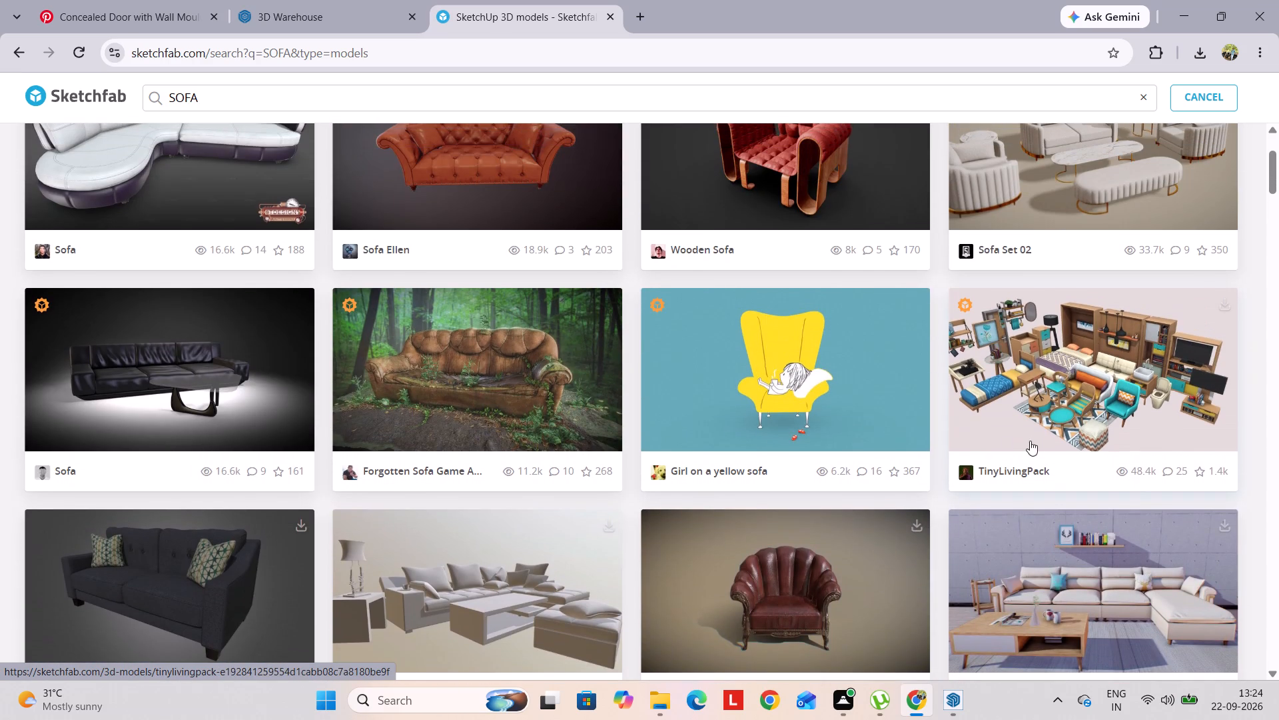
scroll(1030, 406, "up", 4)
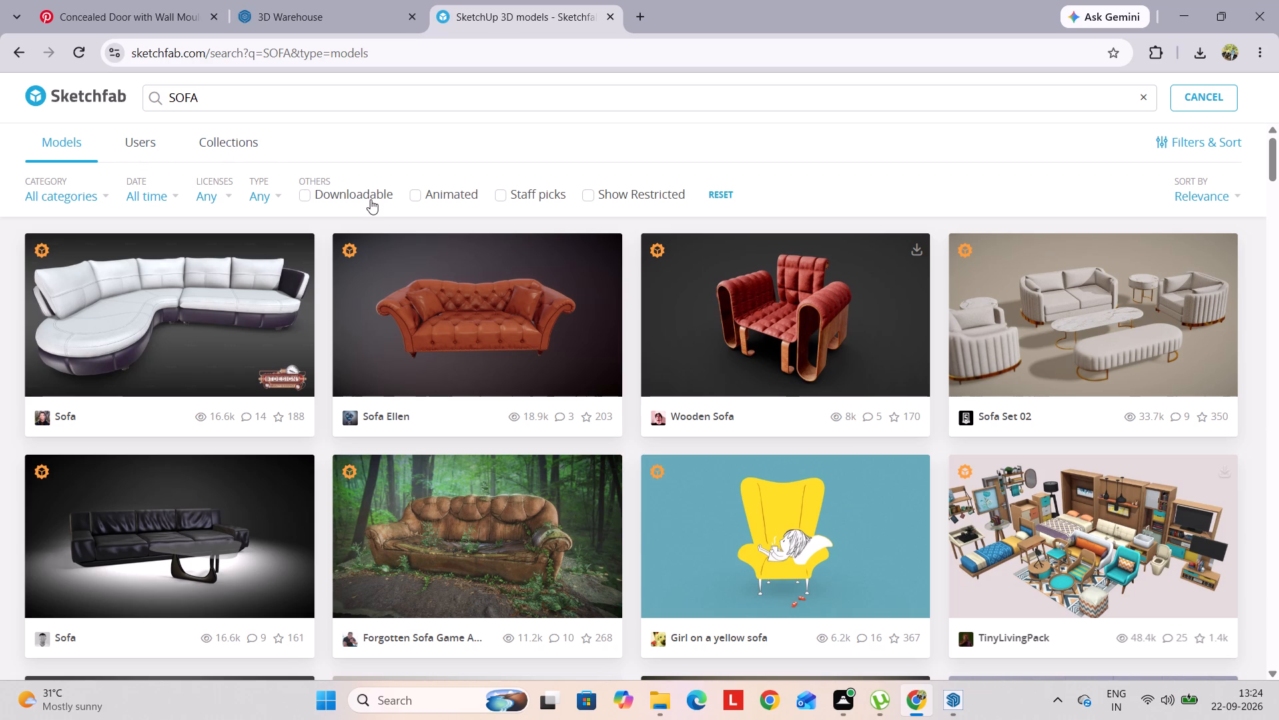
left_click(307, 192)
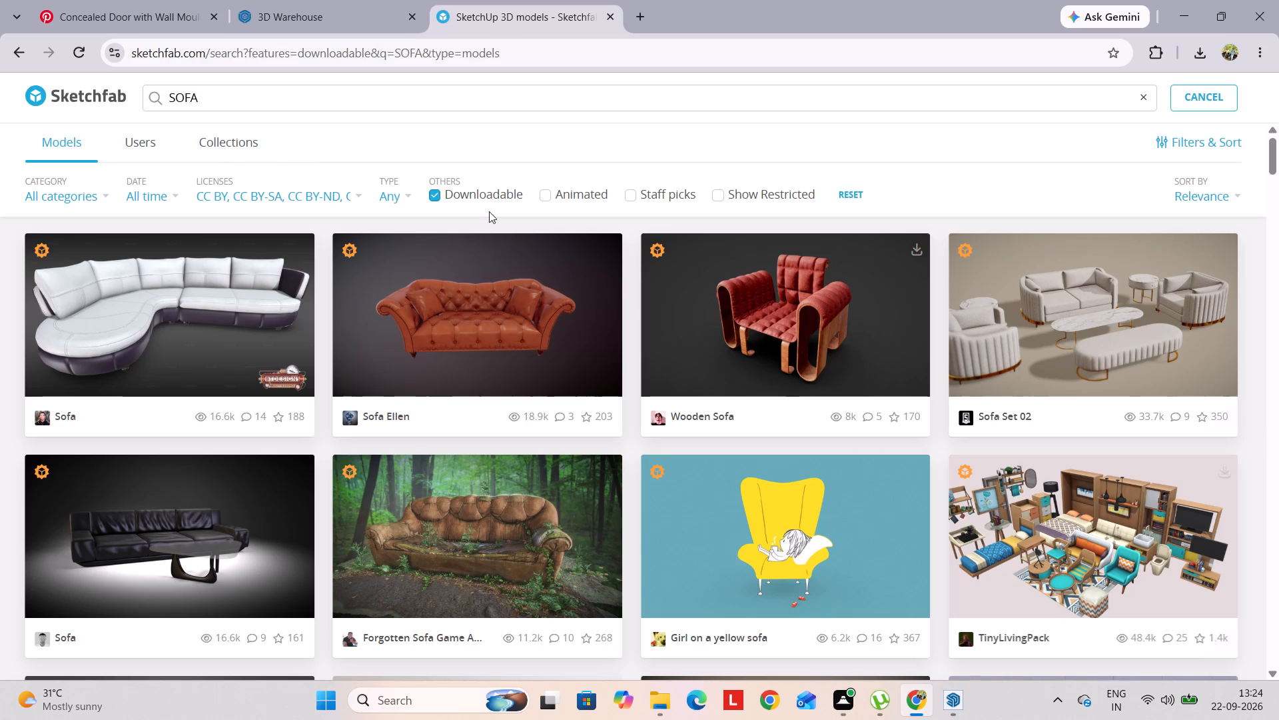
Look through the downloadable sofa models for a set that suits the living room.
scroll(676, 394, "down", 3)
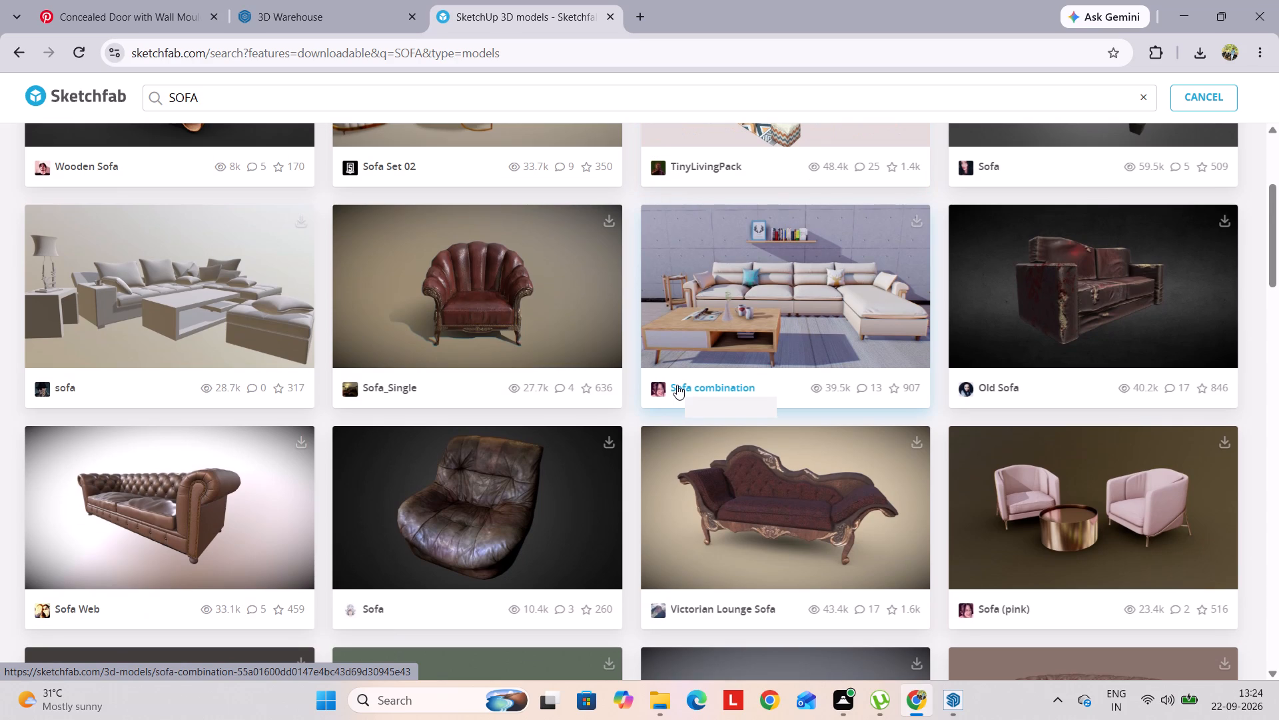
scroll(677, 385, "down", 2)
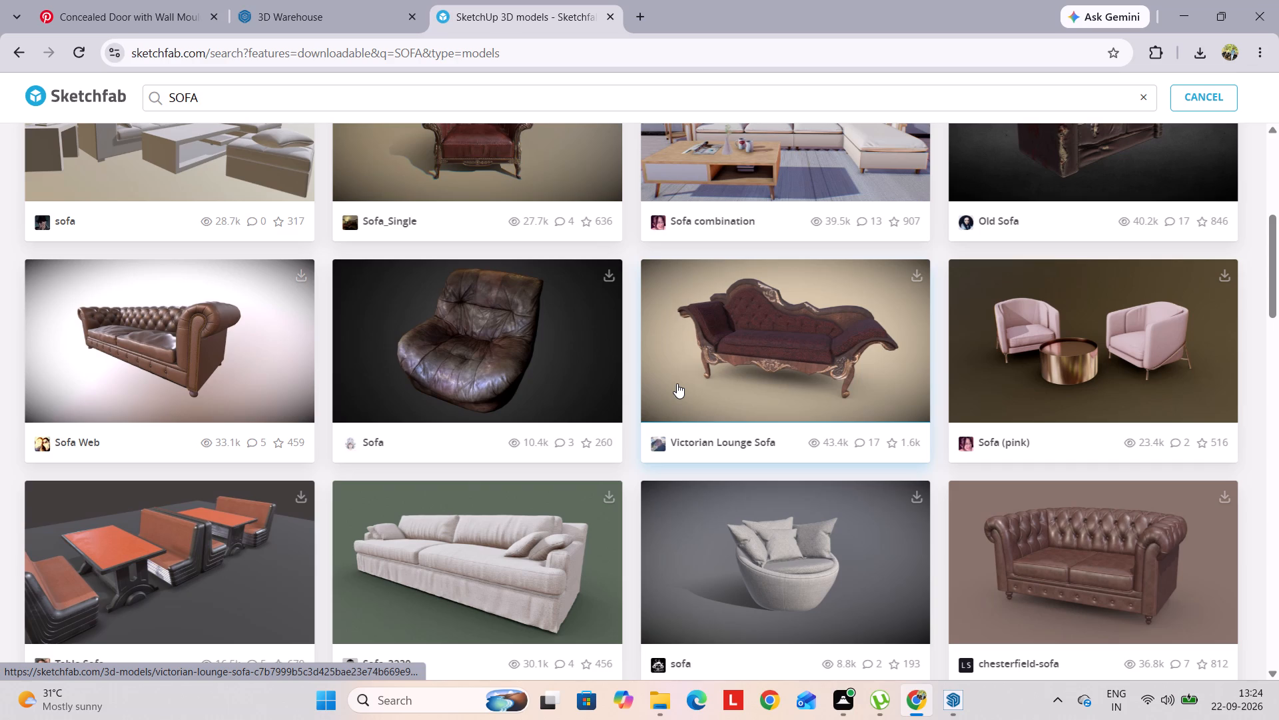
scroll(838, 385, "down", 3)
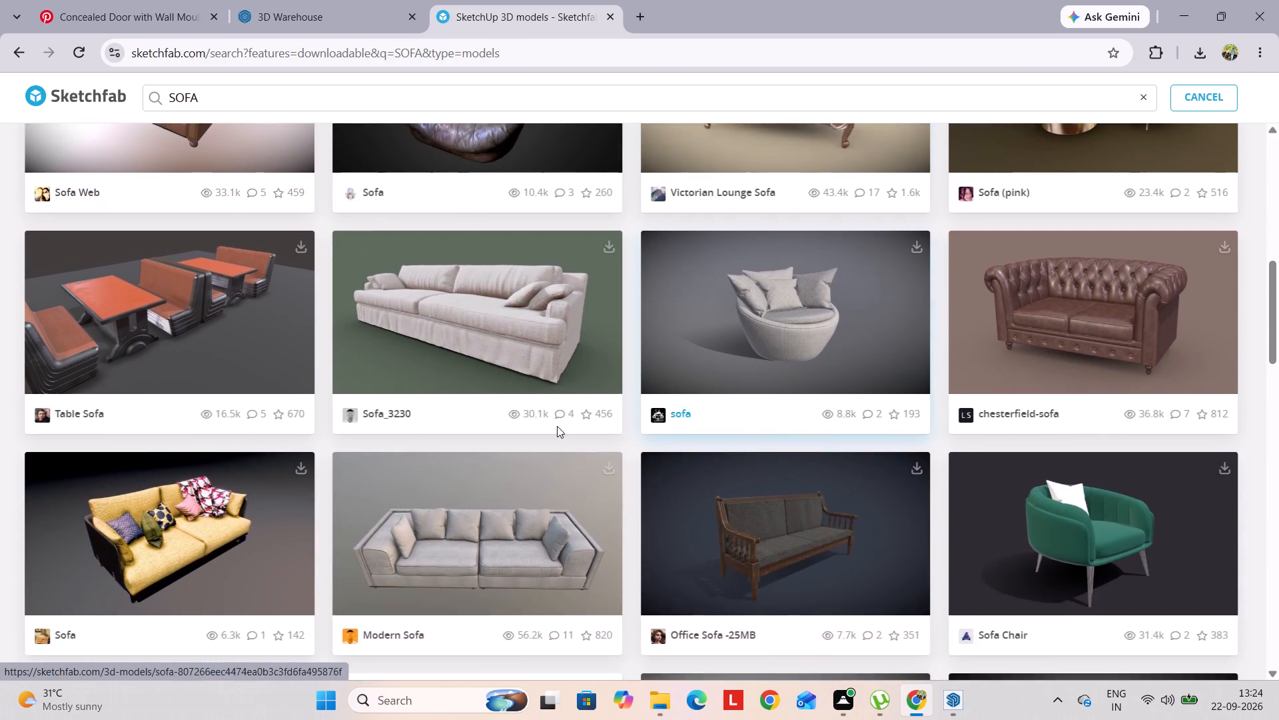
scroll(532, 429, "down", 3)
scroll(672, 382, "down", 6)
scroll(565, 382, "down", 11)
scroll(565, 381, "up", 1)
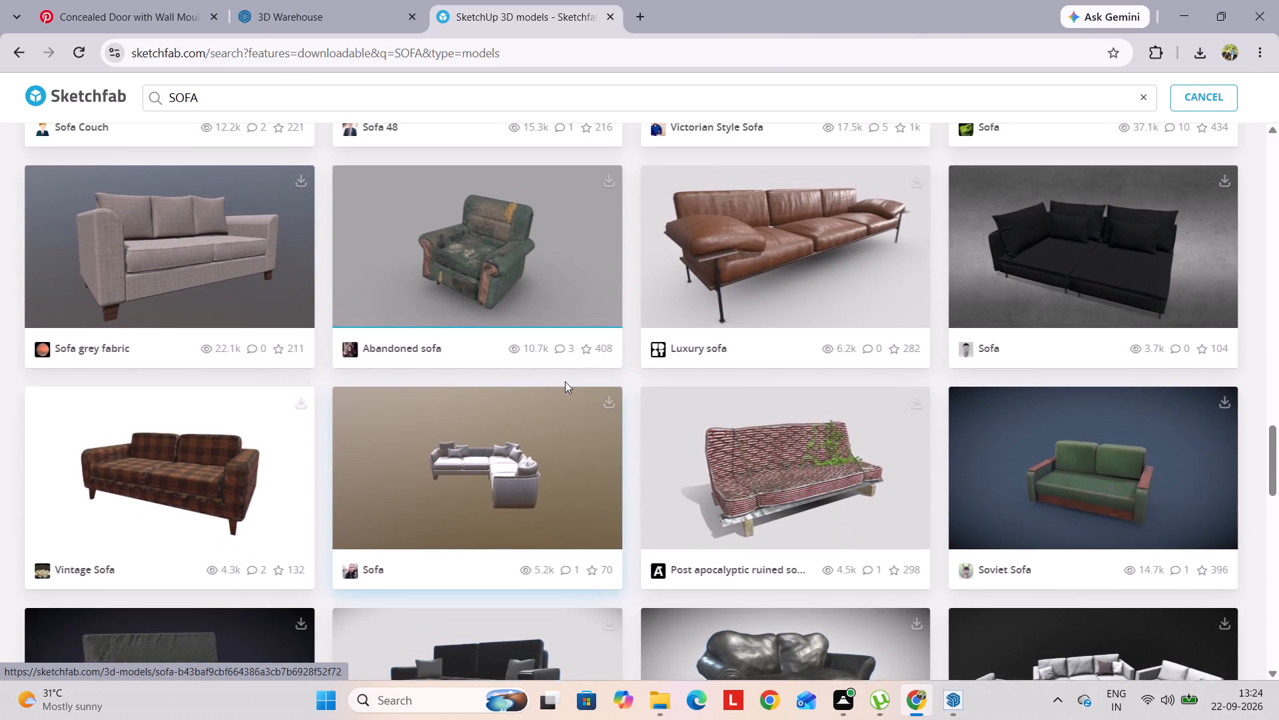
scroll(565, 381, "down", 9)
scroll(565, 381, "up", 1)
scroll(565, 381, "down", 6)
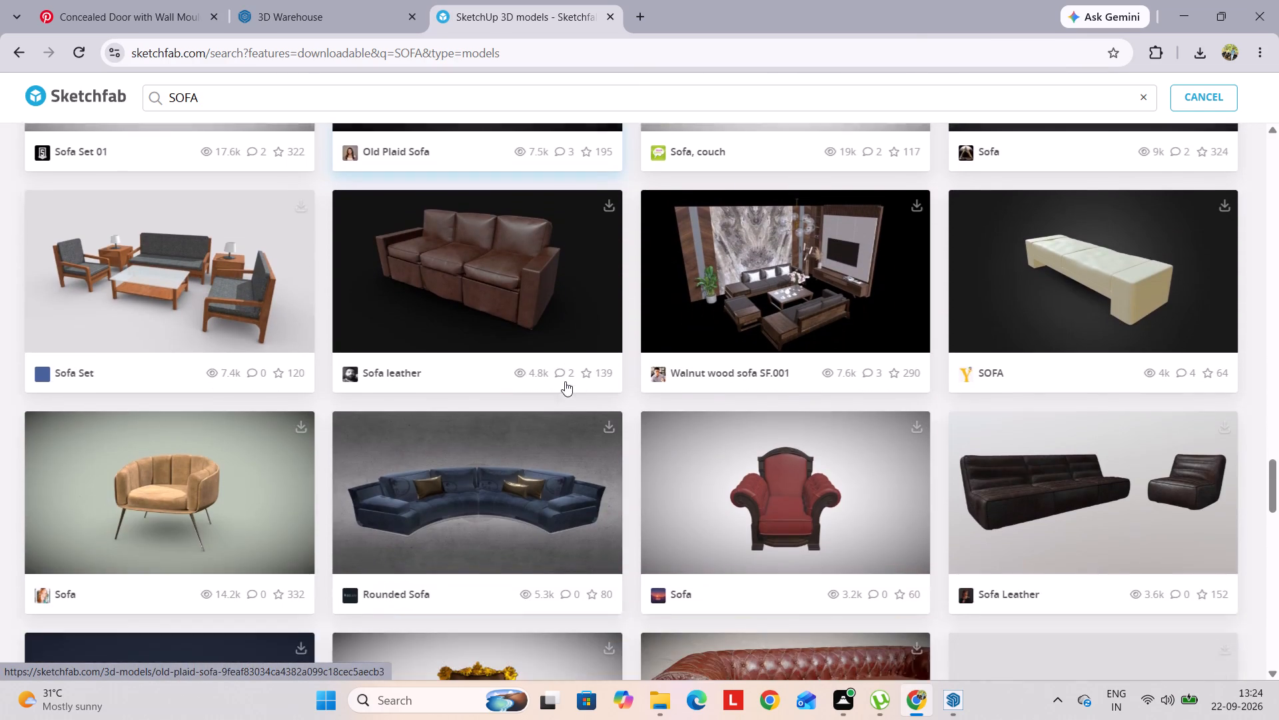
scroll(565, 381, "down", 3)
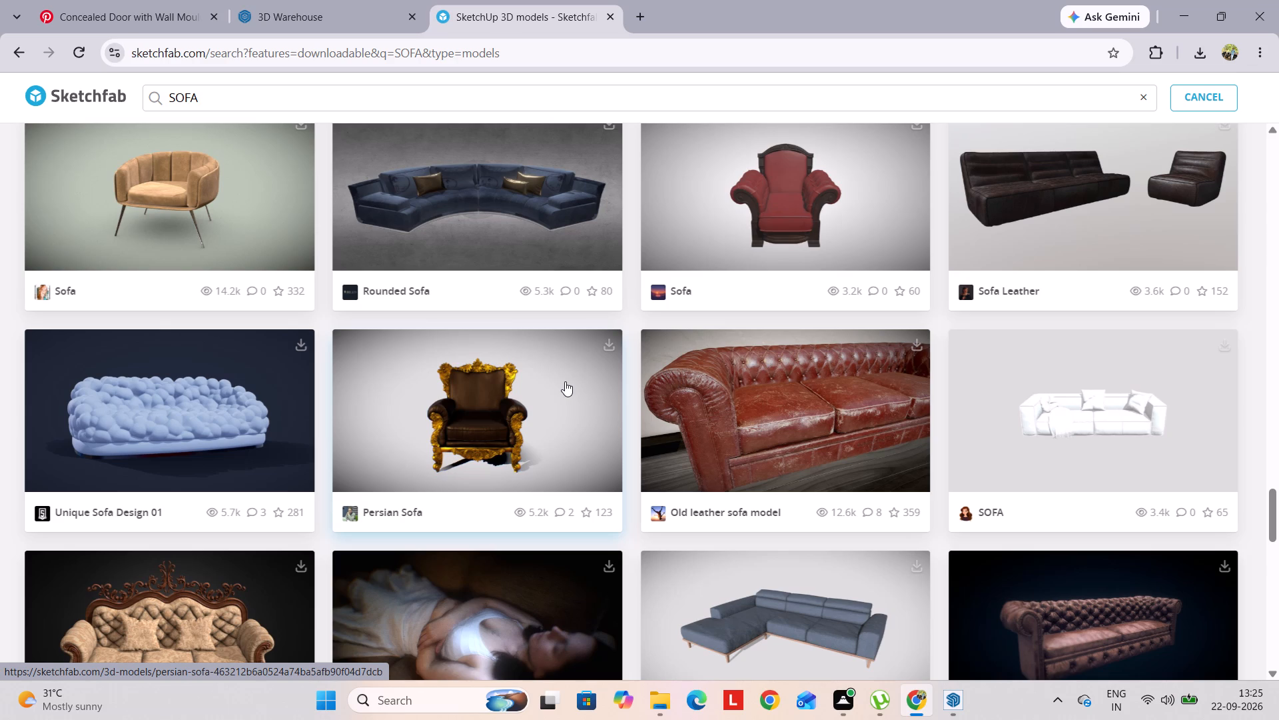
scroll(486, 400, "down", 2)
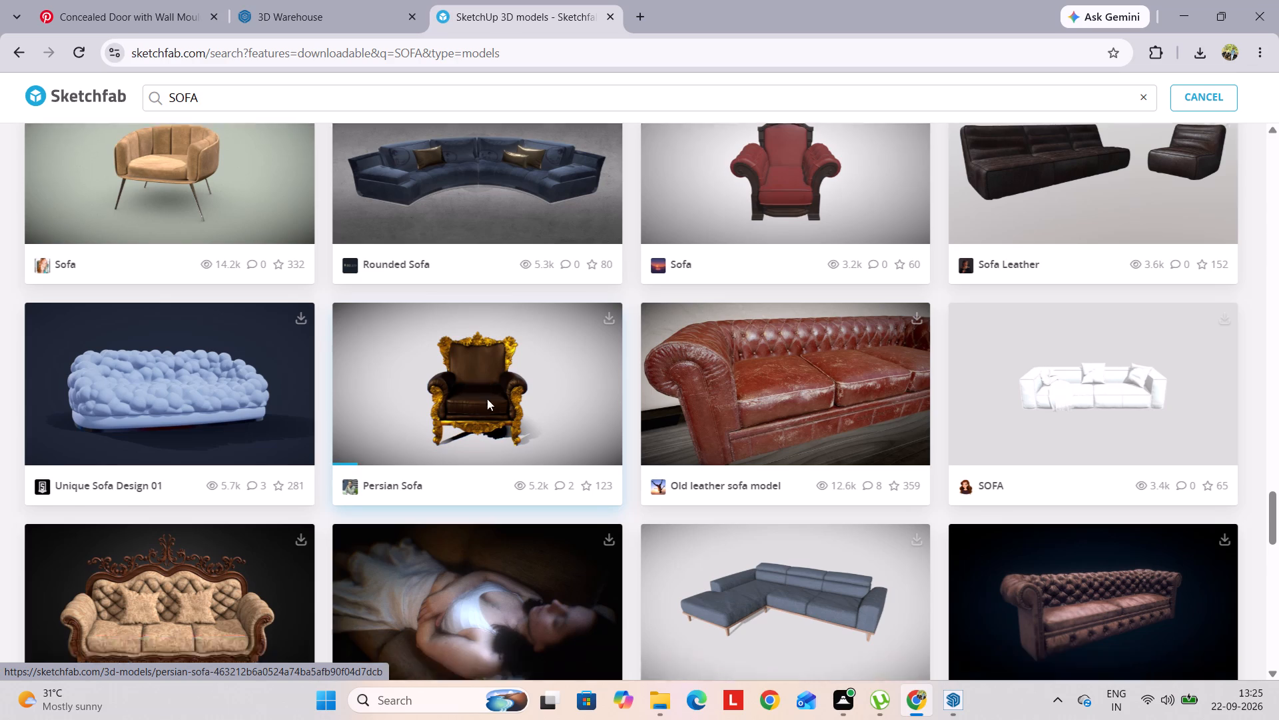
scroll(487, 399, "down", 10)
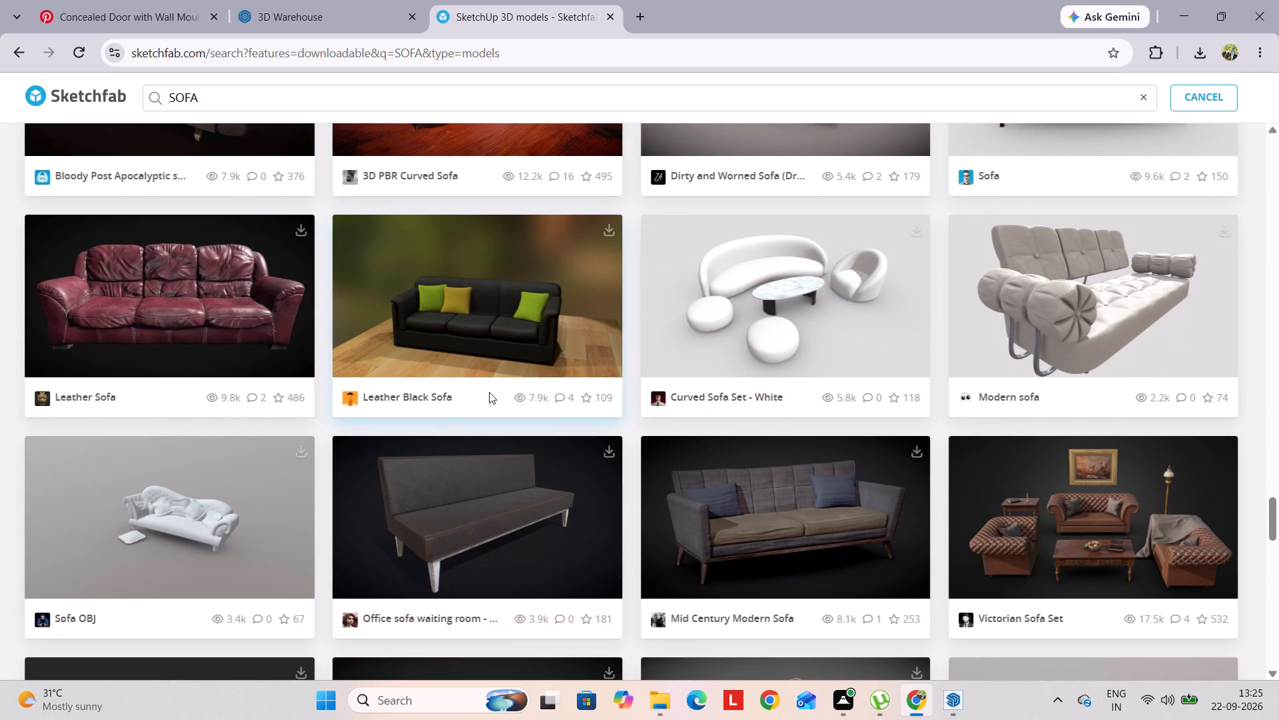
scroll(489, 392, "down", 2)
scroll(489, 392, "up", 1)
scroll(898, 327, "up", 1)
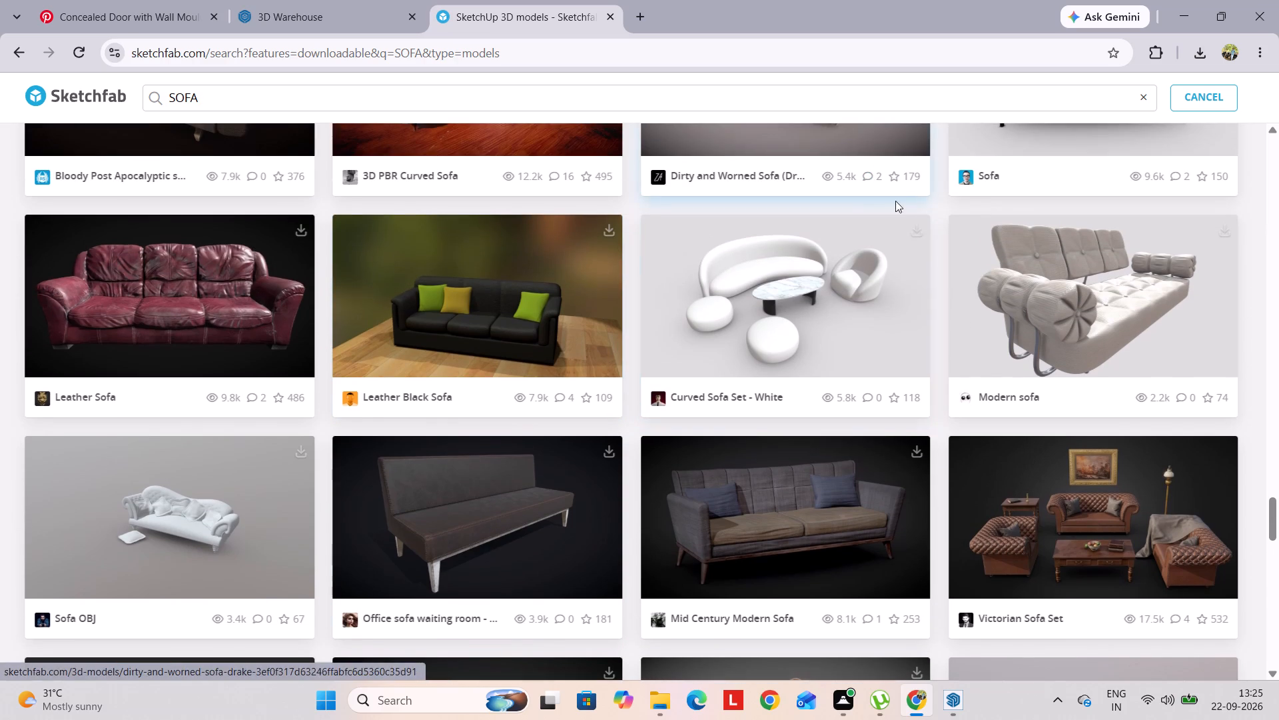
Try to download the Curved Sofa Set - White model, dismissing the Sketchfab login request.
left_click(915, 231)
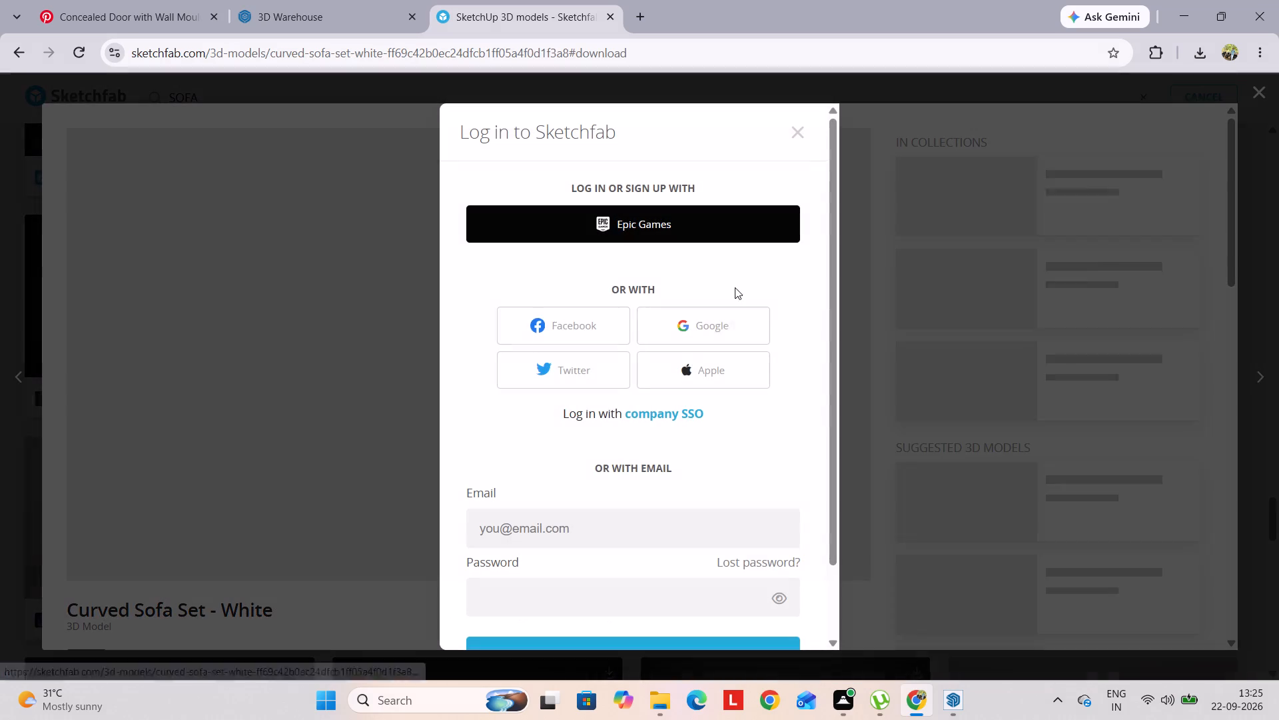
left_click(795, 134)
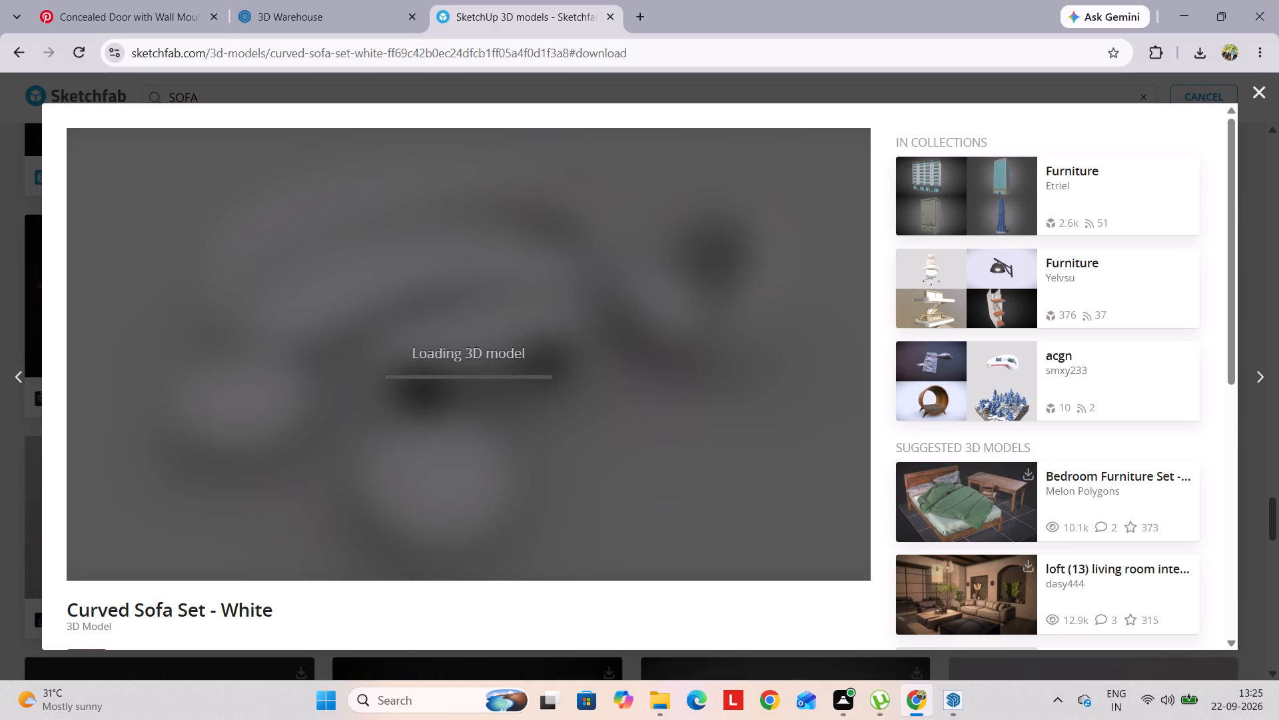
Examine the Curved Sofa Set - White model in the 3D viewer from several angles and zoom levels.
scroll(643, 379, "down", 2)
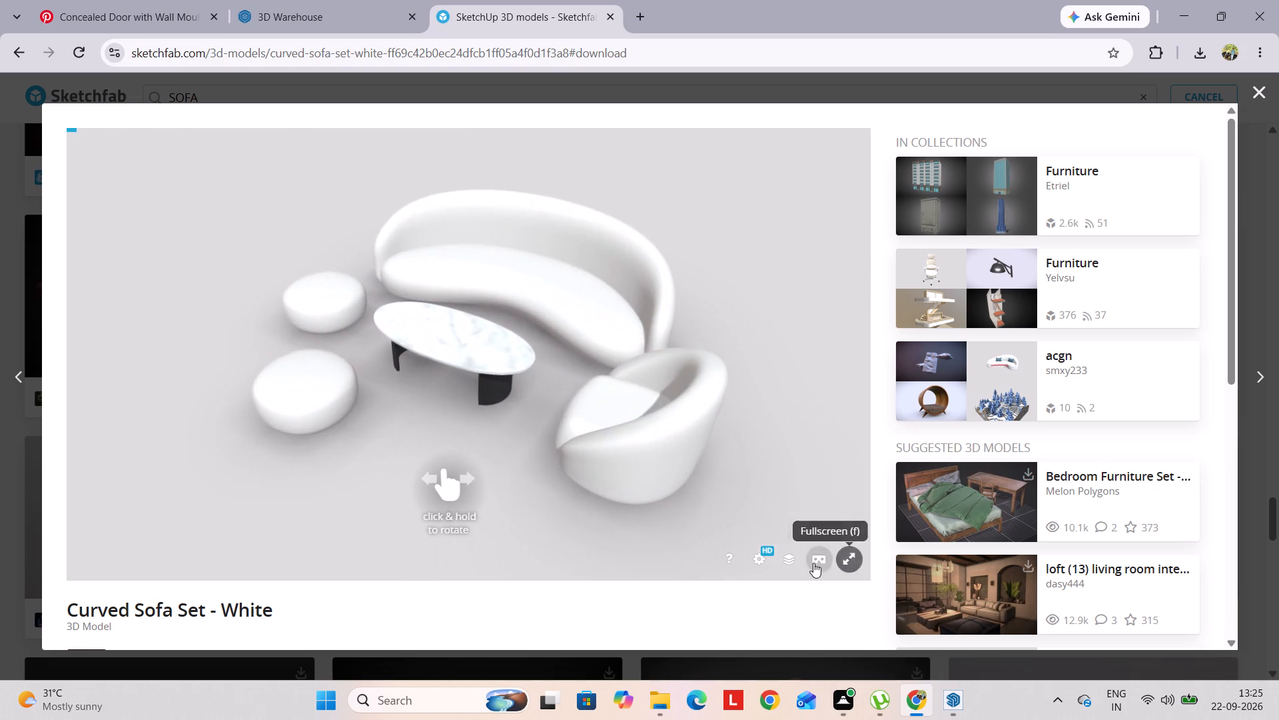
left_click_drag(456, 450, 645, 401)
left_click_drag(544, 359, 697, 363)
left_click_drag(500, 383, 646, 387)
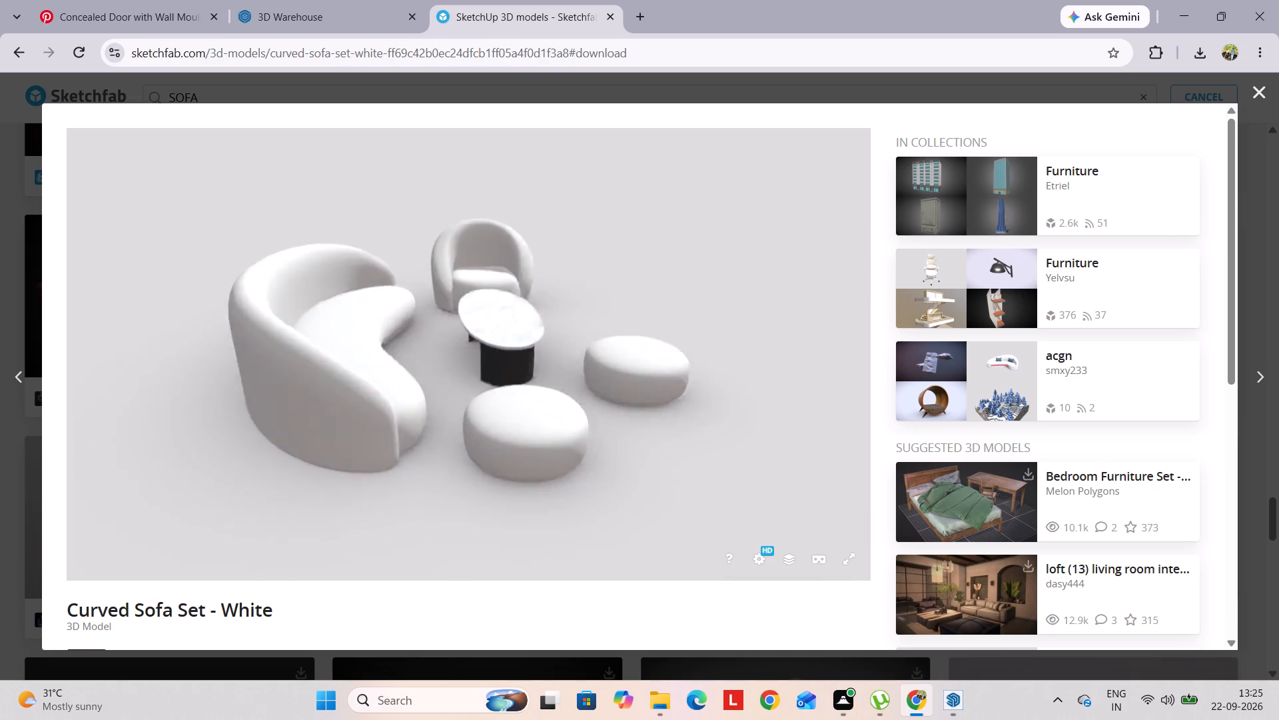
left_click_drag(646, 387, 522, 392)
scroll(721, 298, "up", 3)
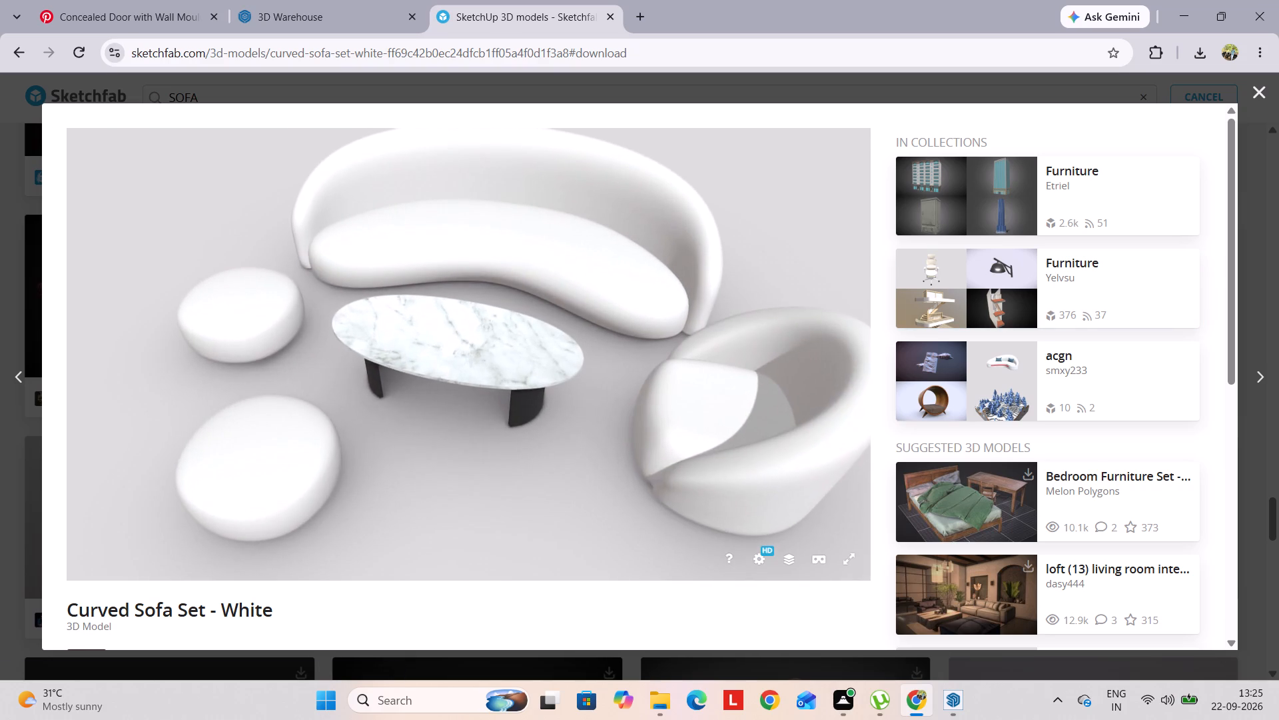
scroll(643, 337, "down", 2)
left_click(761, 565)
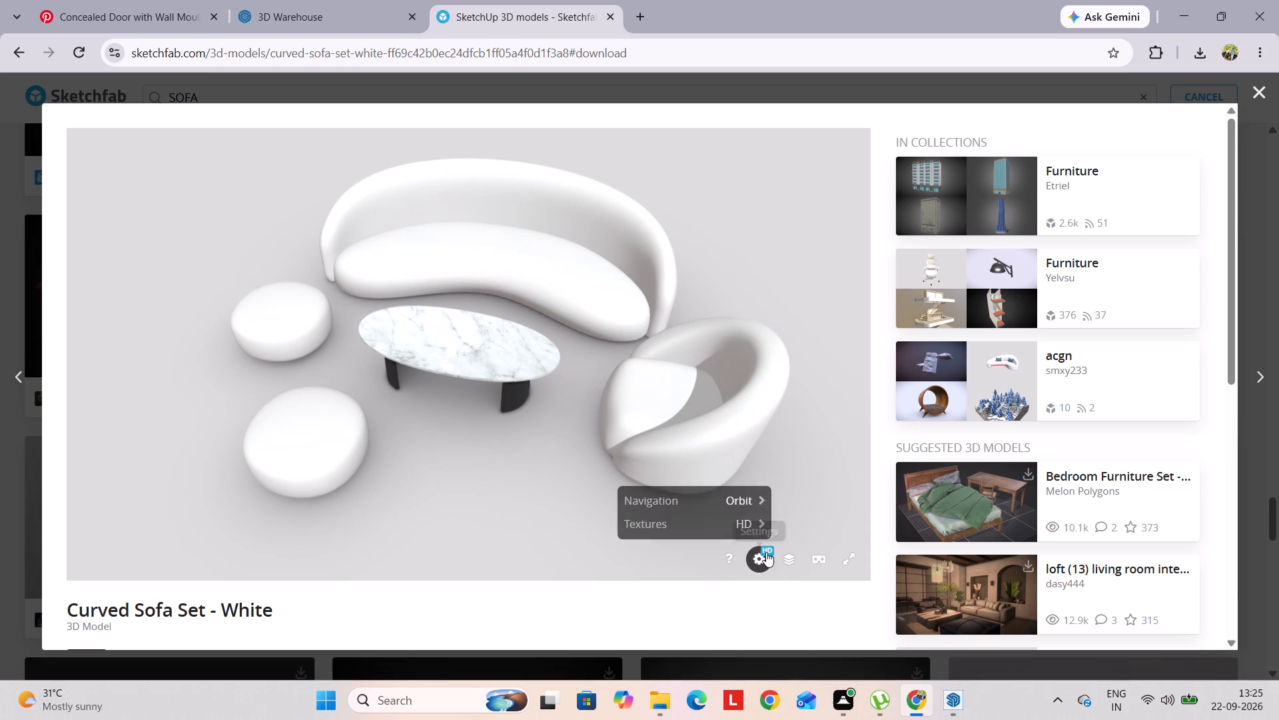
left_click(793, 353)
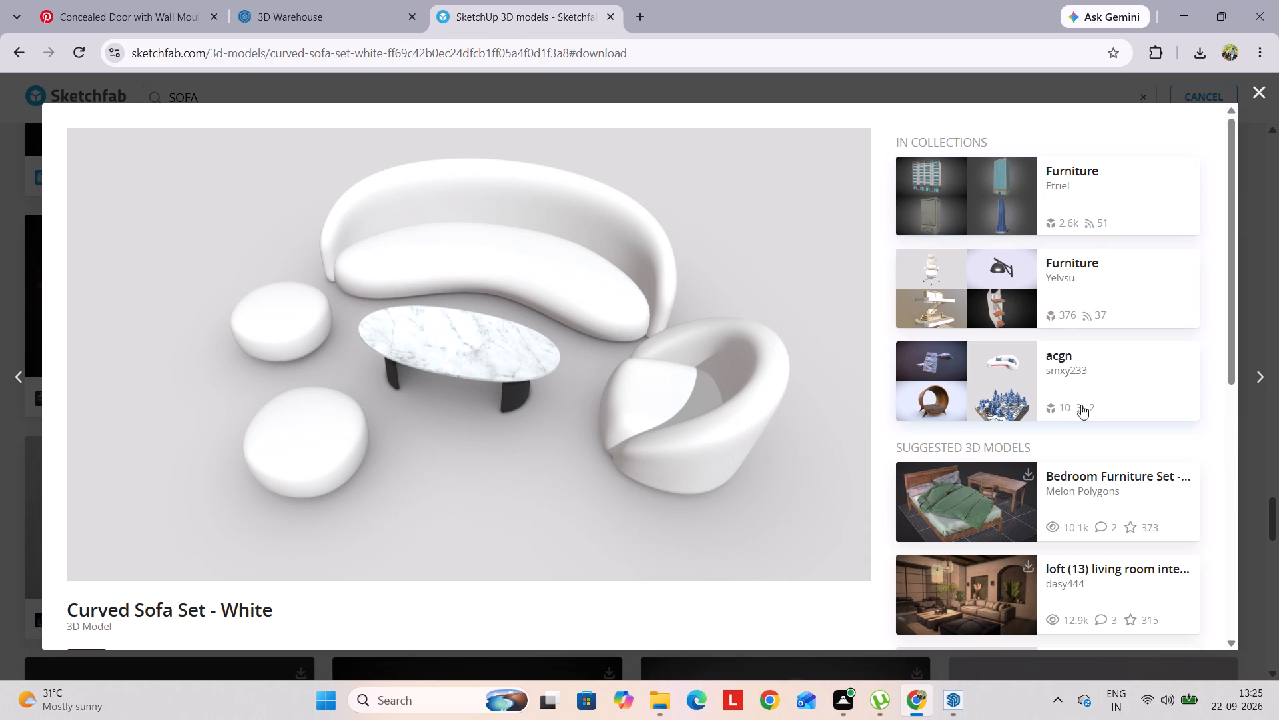
Look through the Curved Sofa Set - White model's details and suggested models, and close its page.
scroll(1086, 410, "down", 5)
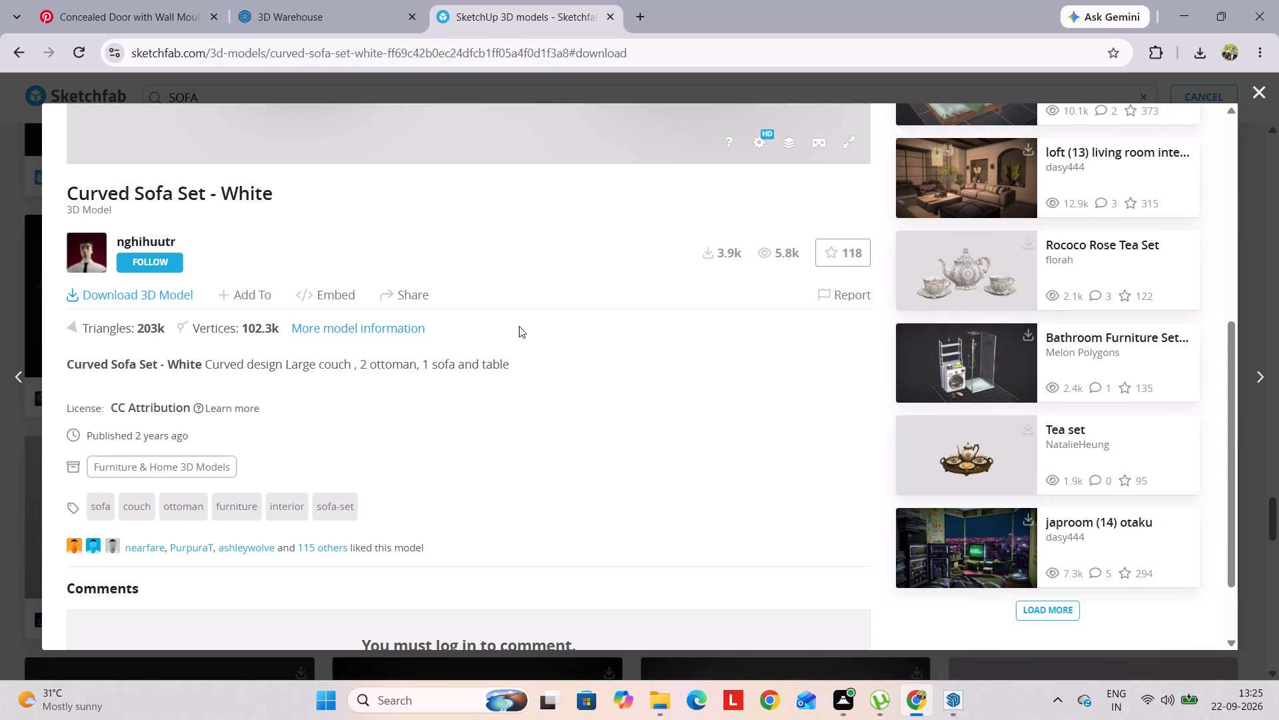
scroll(655, 323, "down", 4)
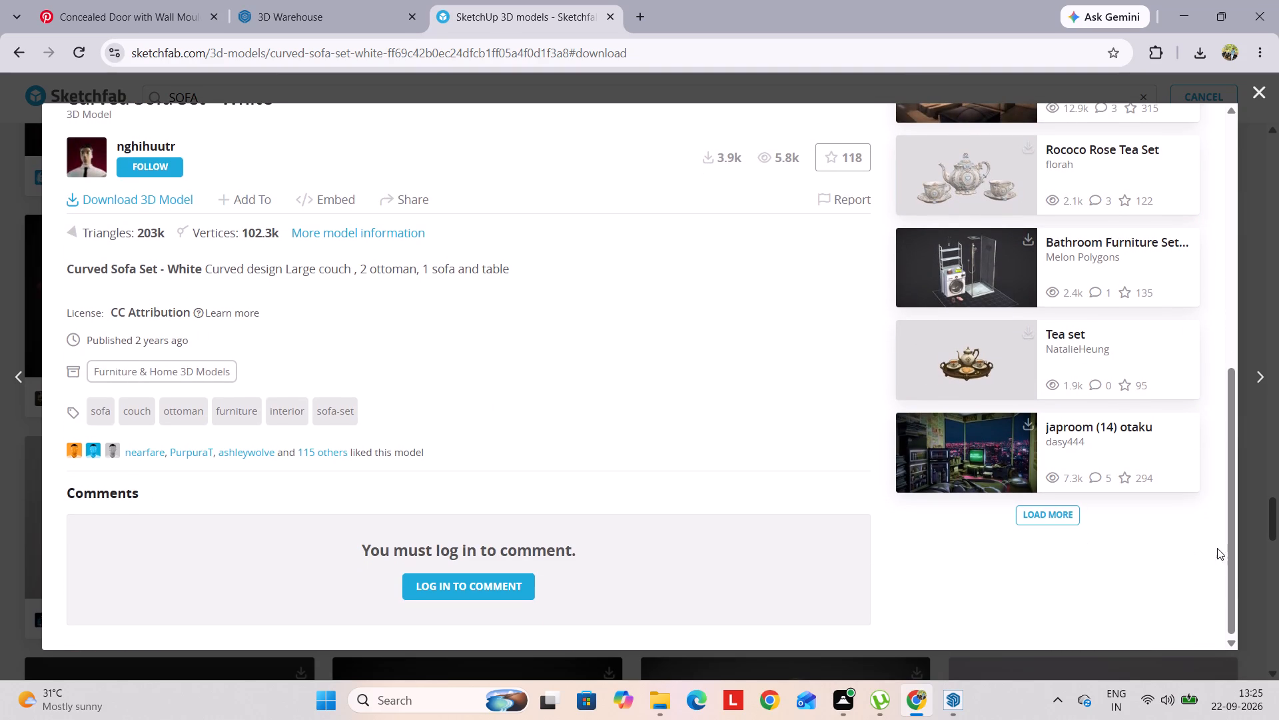
scroll(727, 341, "up", 2)
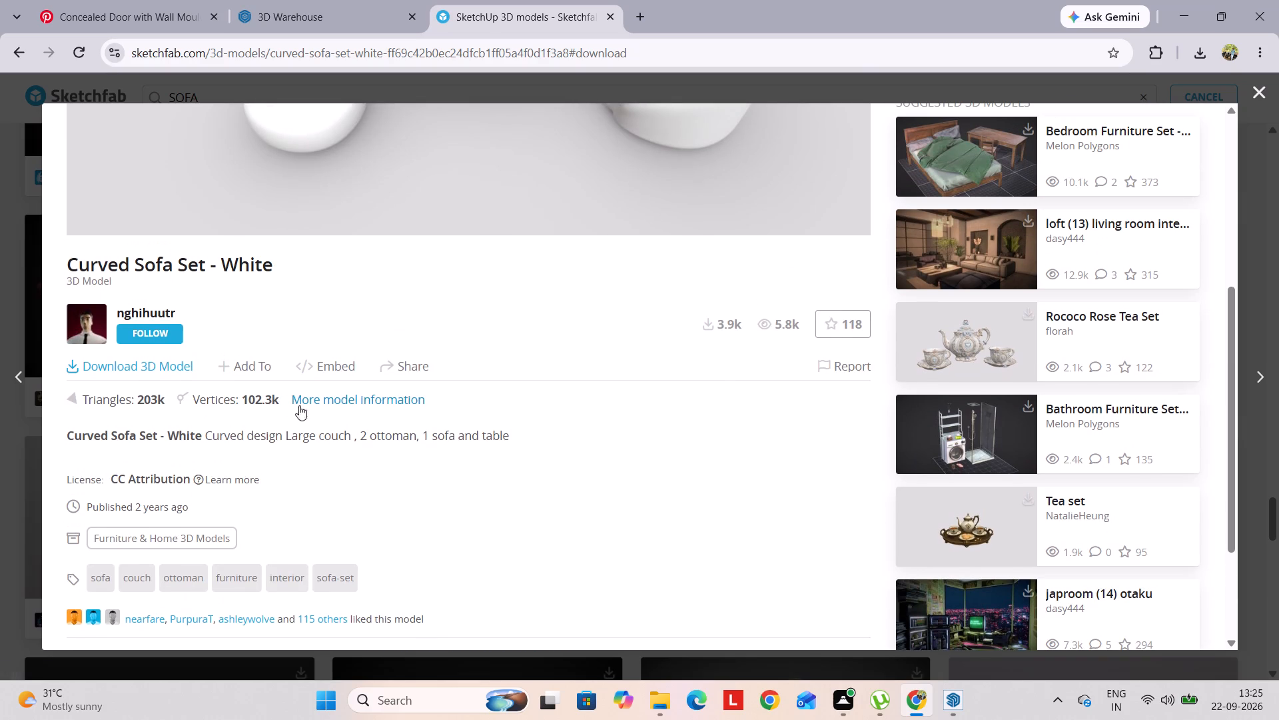
scroll(216, 457, "down", 1)
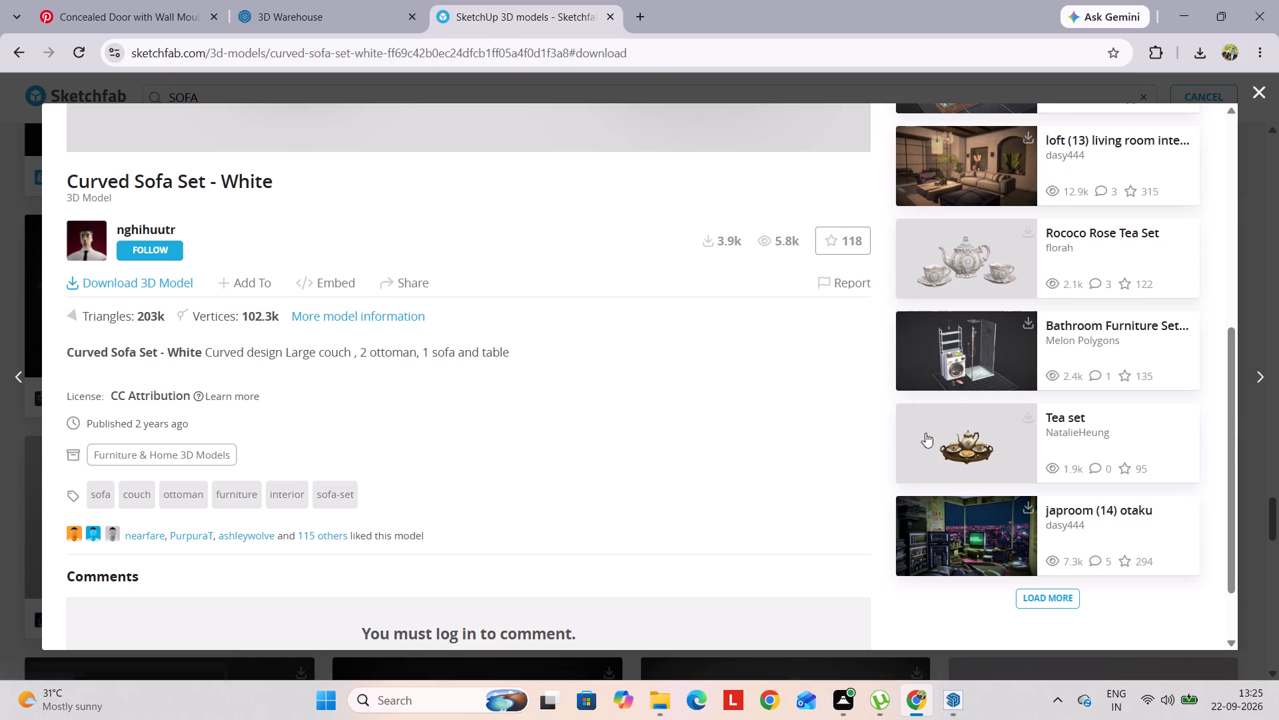
scroll(943, 429, "up", 3)
scroll(1041, 255, "up", 3)
scroll(993, 355, "up", 2)
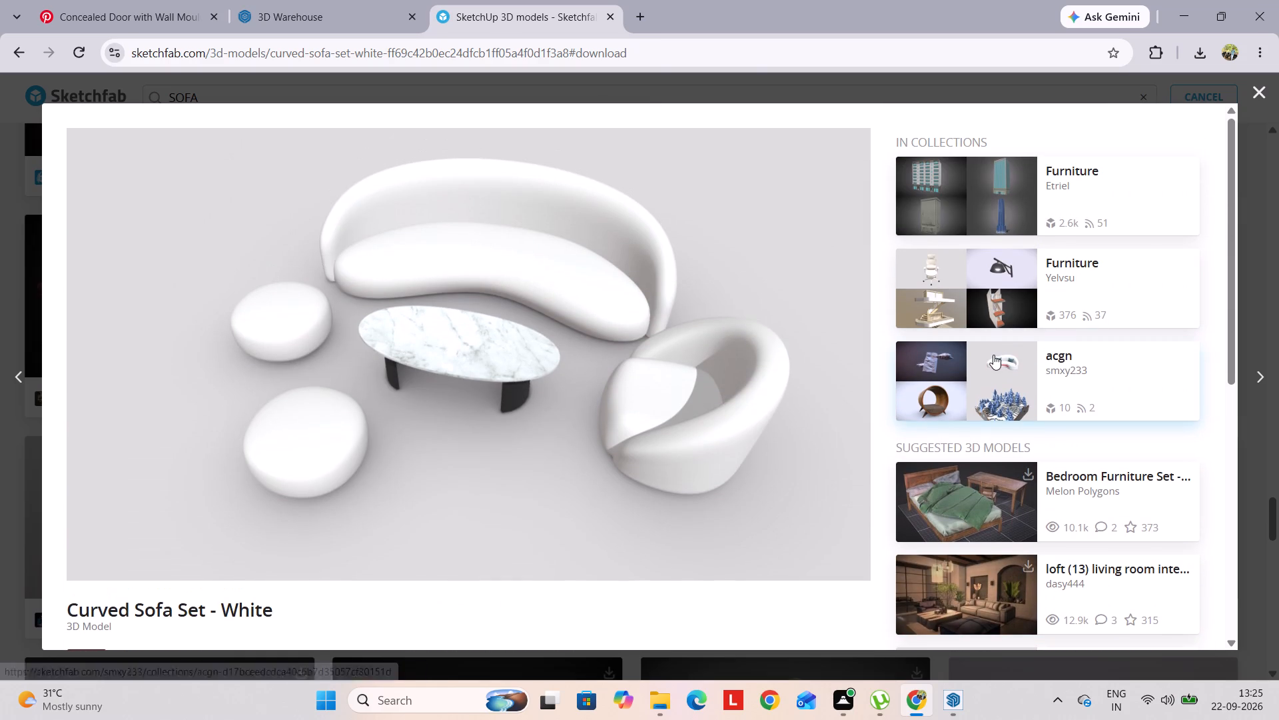
scroll(993, 355, "up", 2)
left_click(1258, 93)
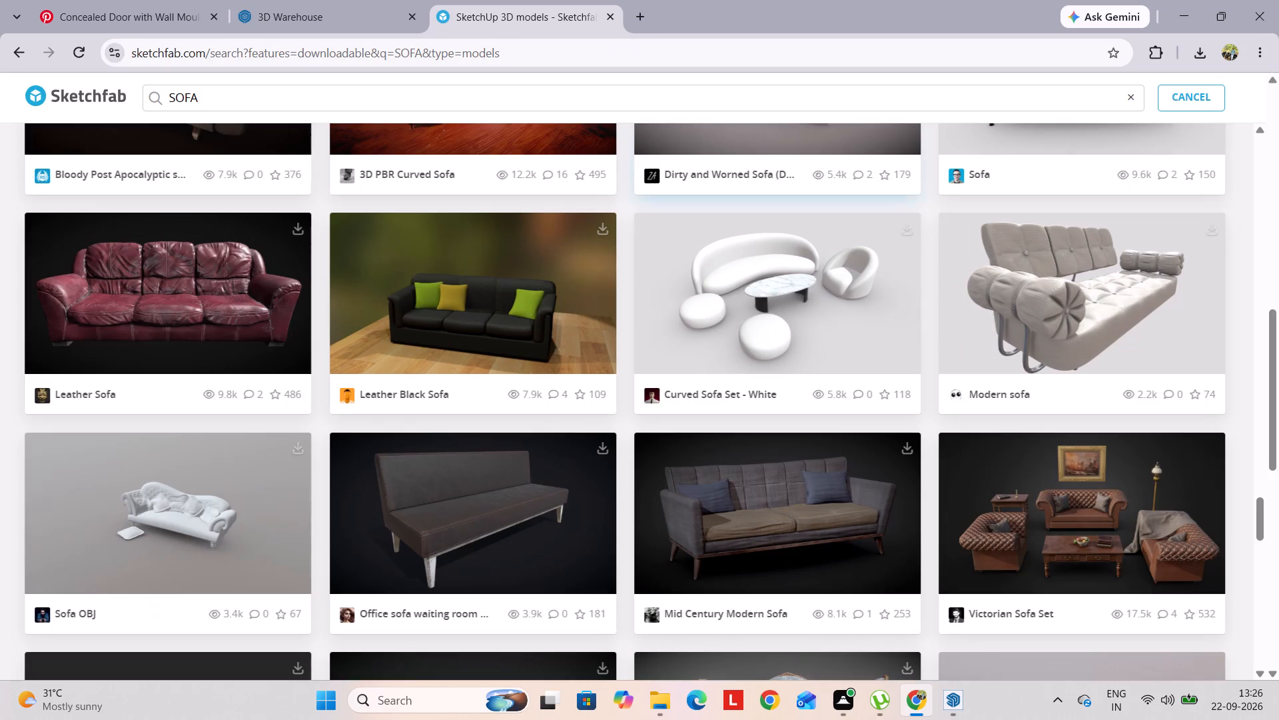
Return to the Google results for sketchup 3d models download and open the SketchupBox site.
scroll(255, 205, "up", 4)
left_click(17, 51)
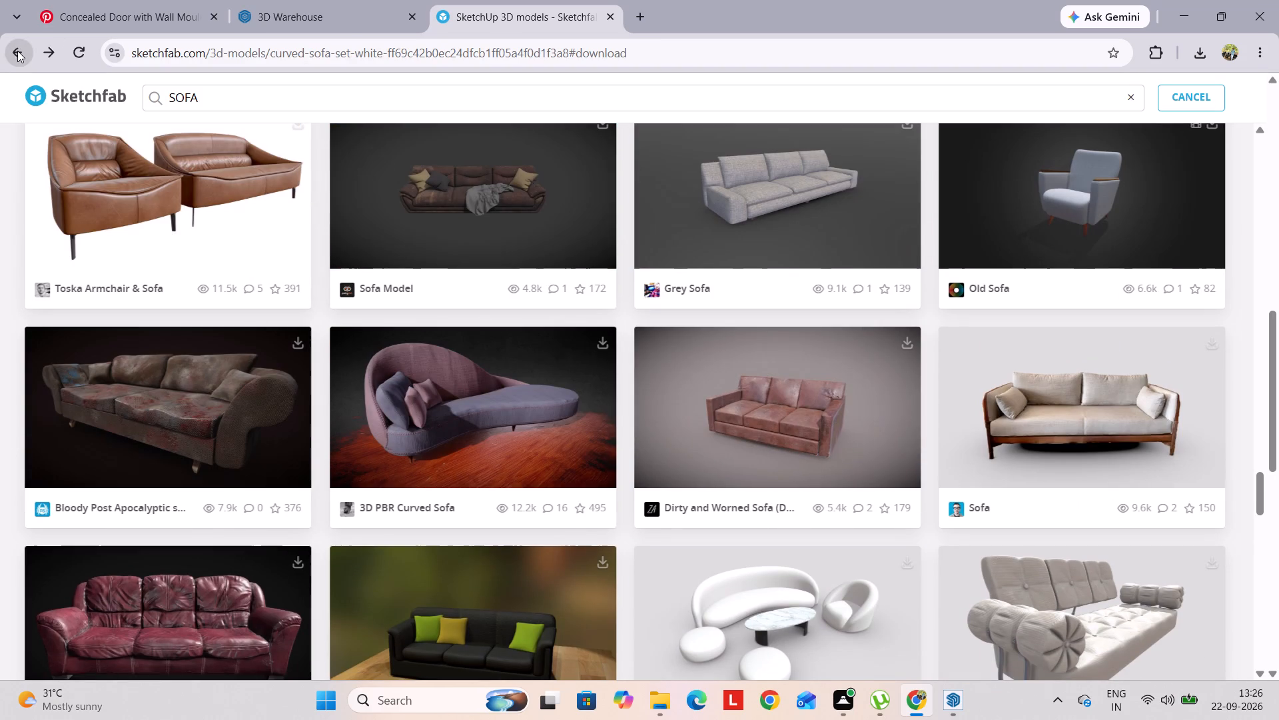
left_click(17, 51)
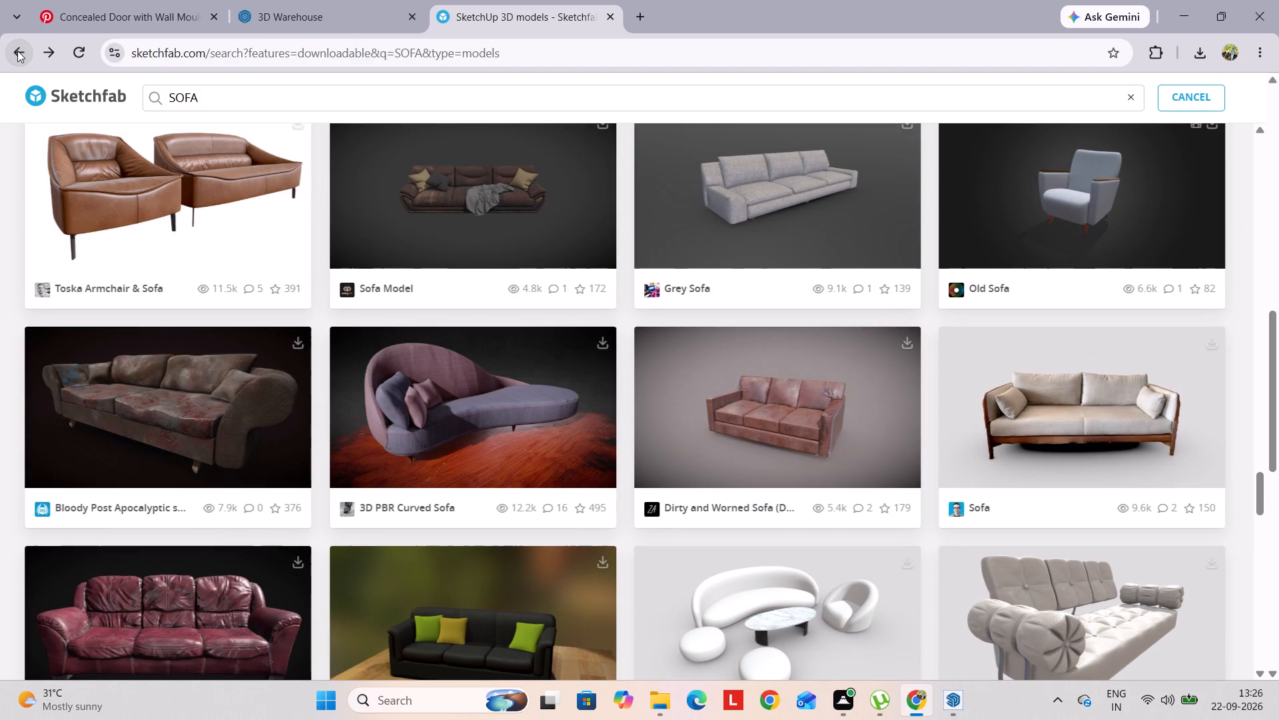
left_click(17, 51)
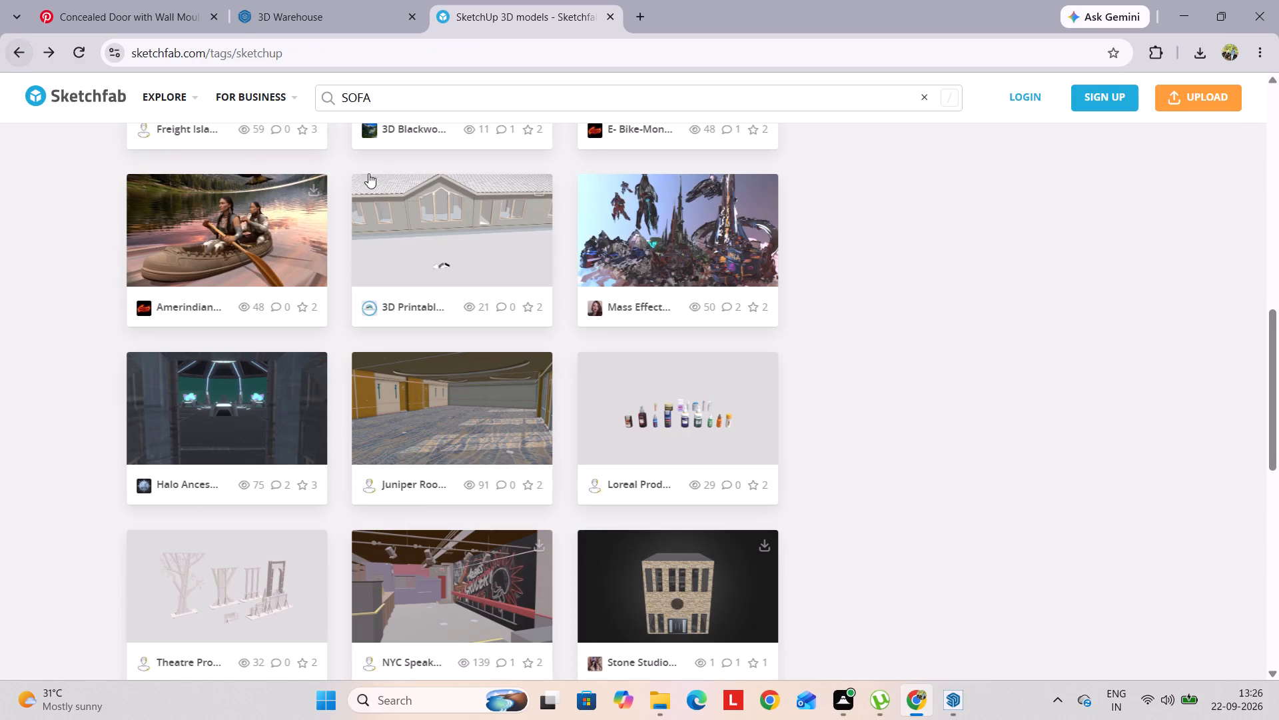
left_click(21, 56)
scroll(318, 439, "down", 3)
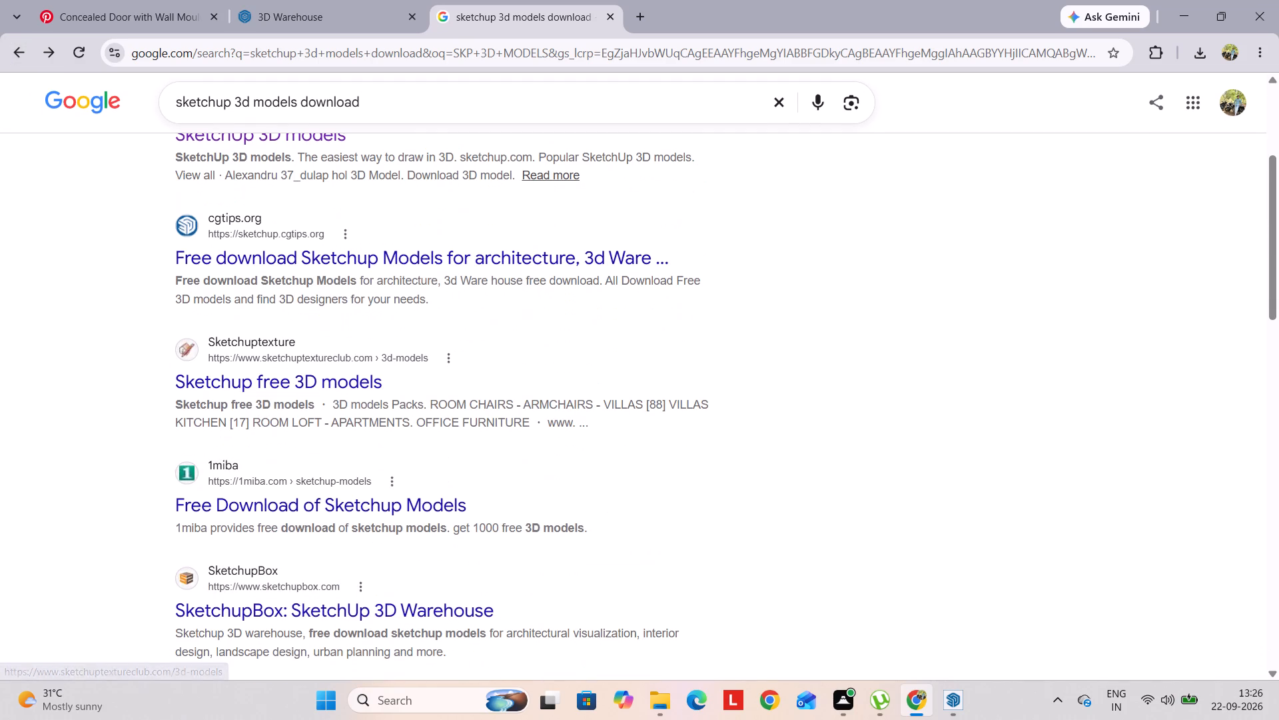
scroll(315, 386, "down", 3)
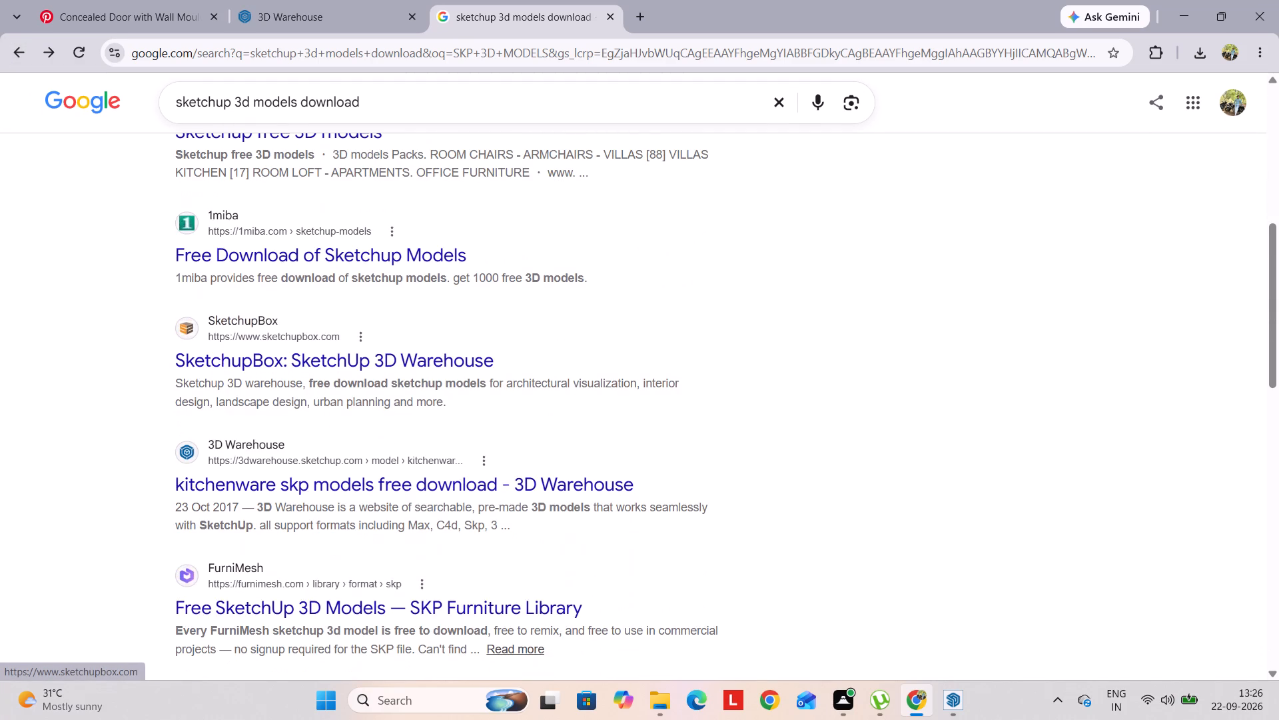
left_click(329, 368)
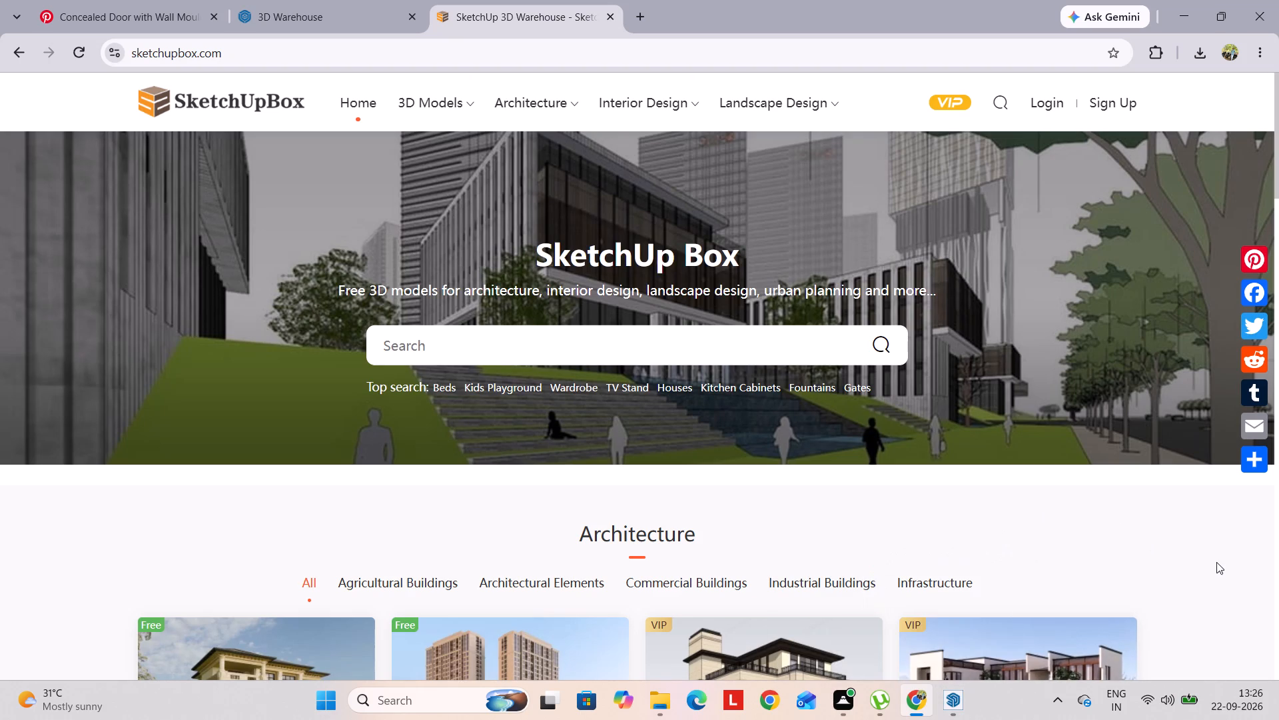
Search SketchUpBox for SOFA, and go back to the Google results.
scroll(1217, 563, "down", 3)
scroll(740, 519, "up", 5)
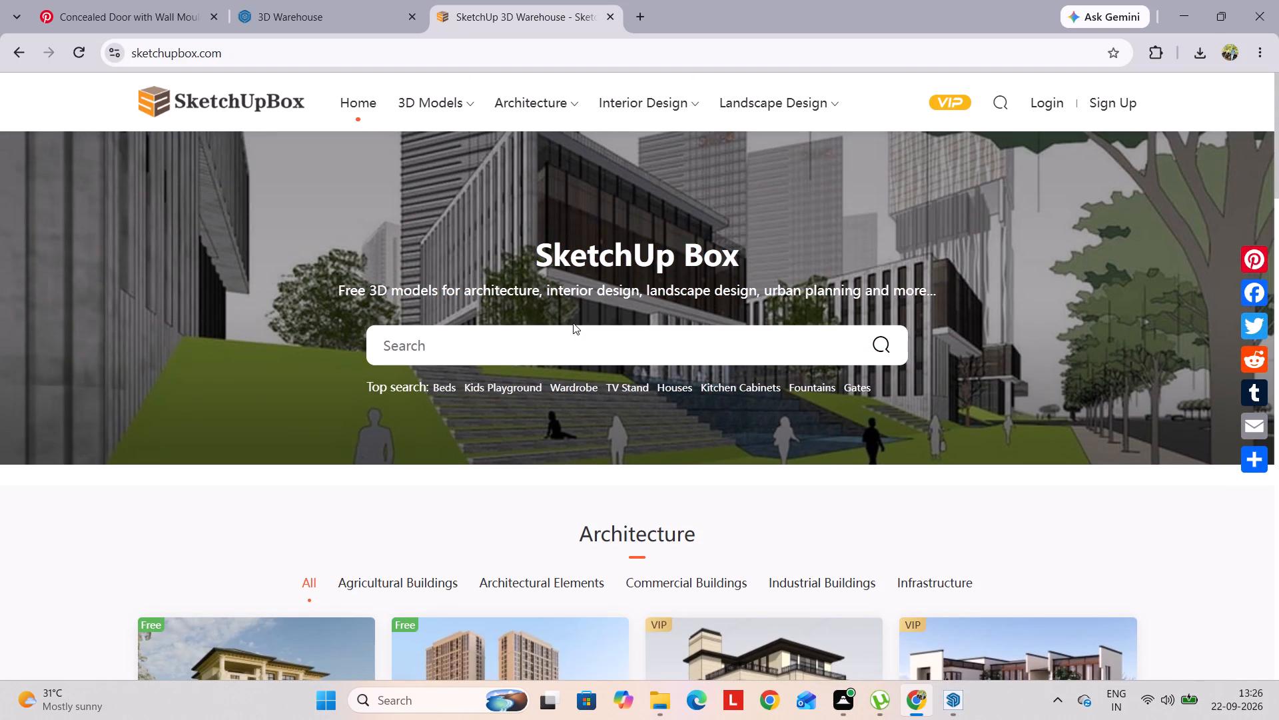
left_click(573, 342)
type("SOFA")
key("Return")
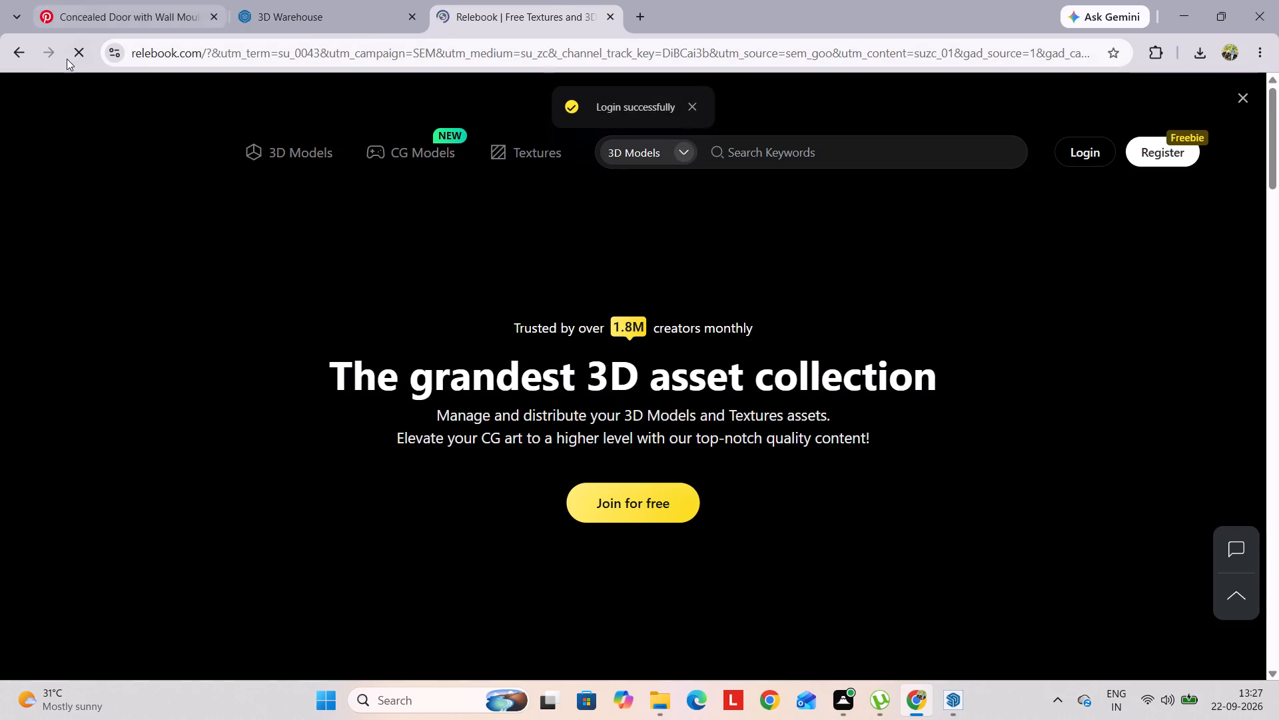
left_click(9, 51)
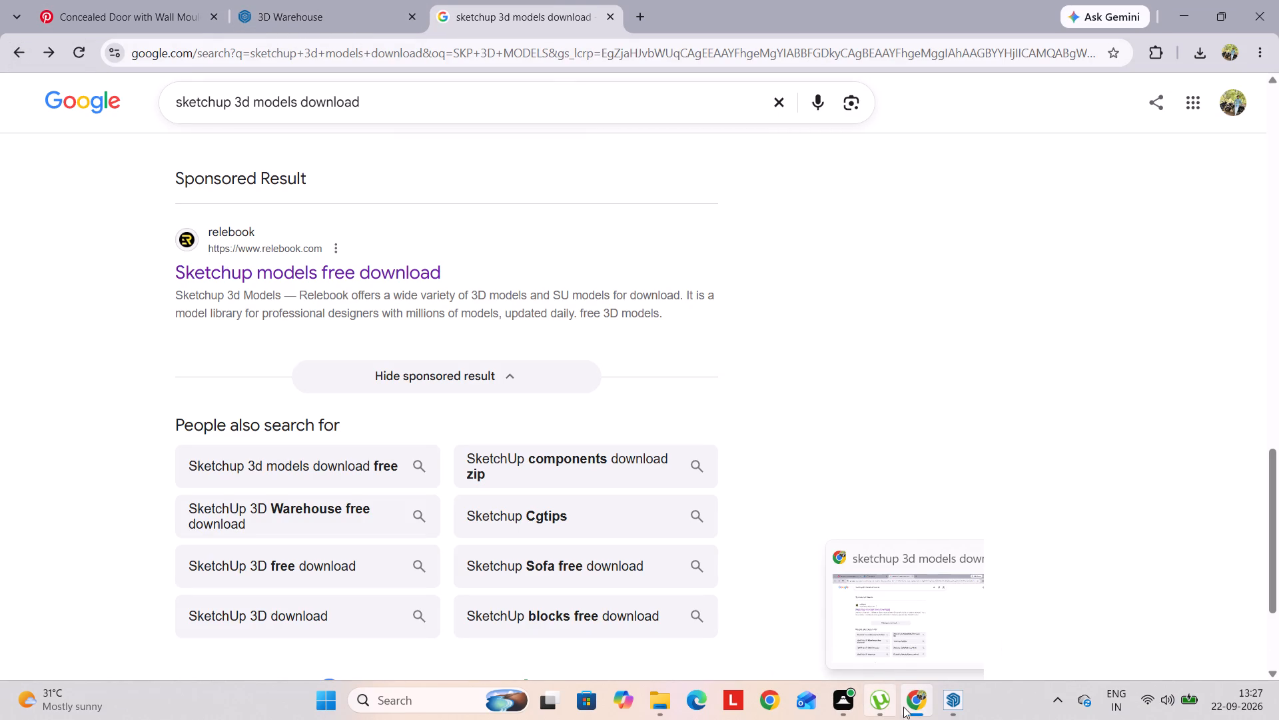
Switch to SketchUp, start an import and search the Downloads folder for SOFA.
left_click(925, 707)
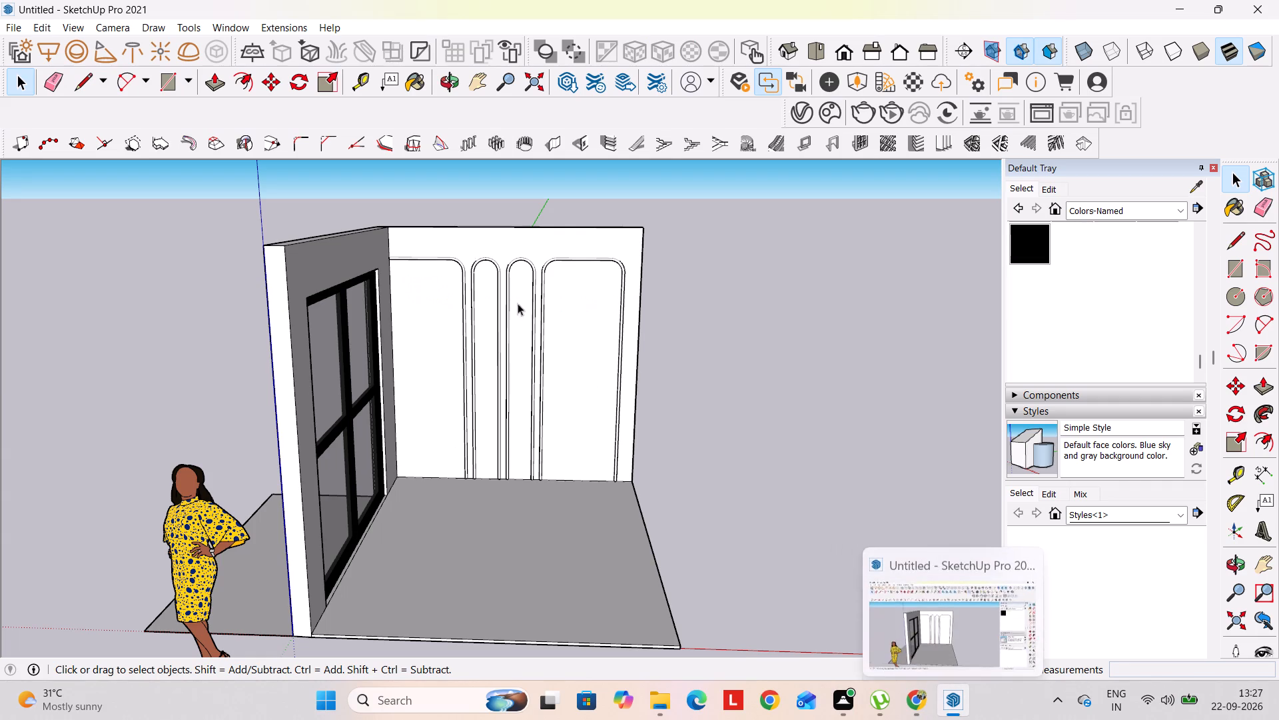
left_click(25, 33)
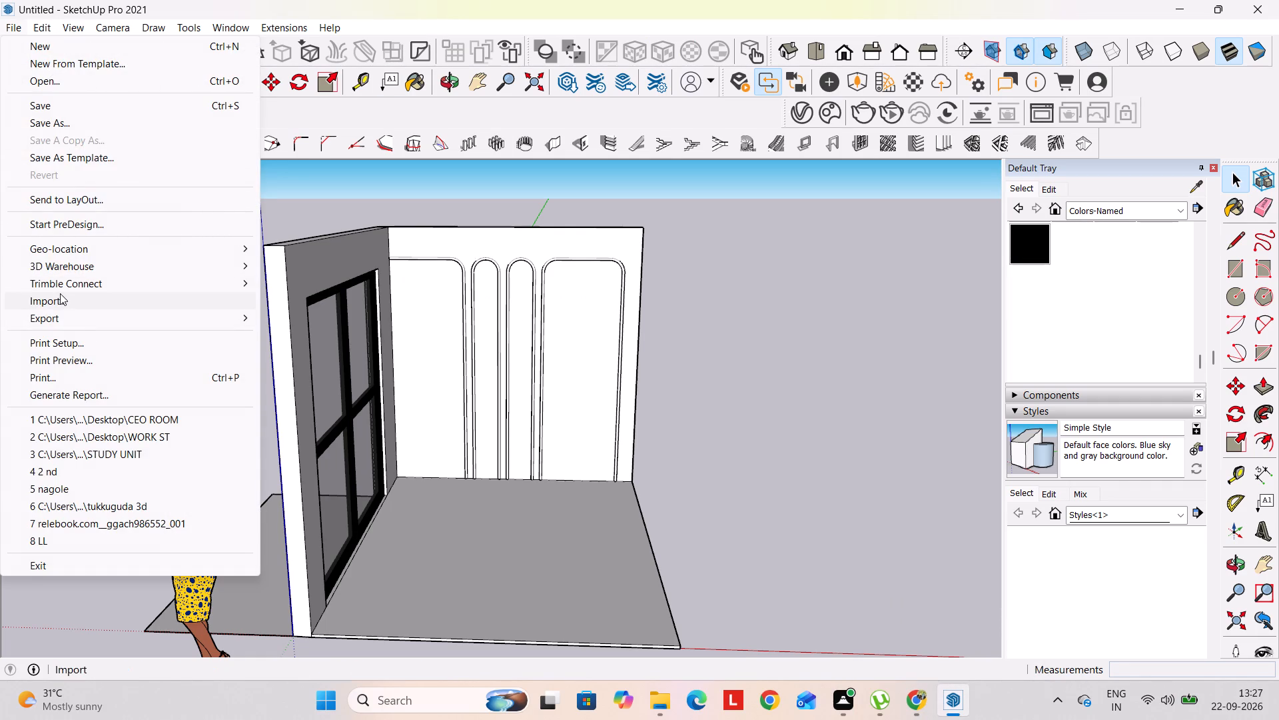
left_click(60, 293)
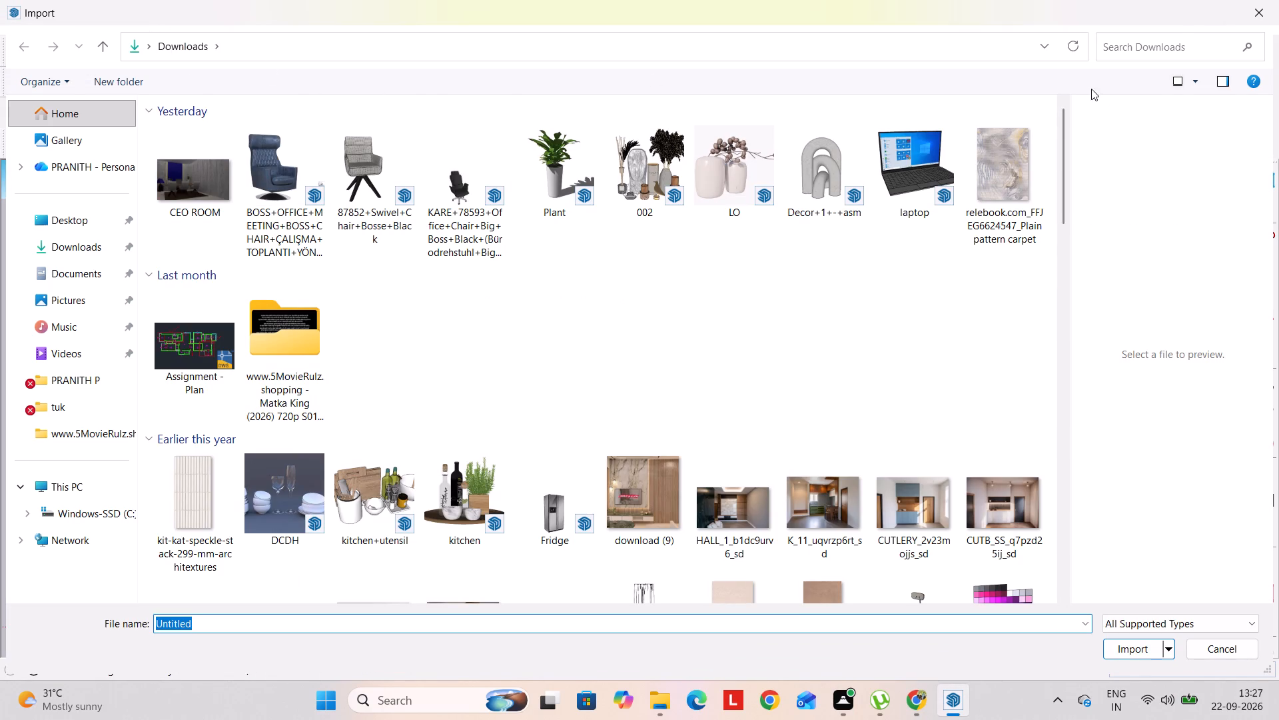
left_click(1180, 39)
left_click(1173, 41)
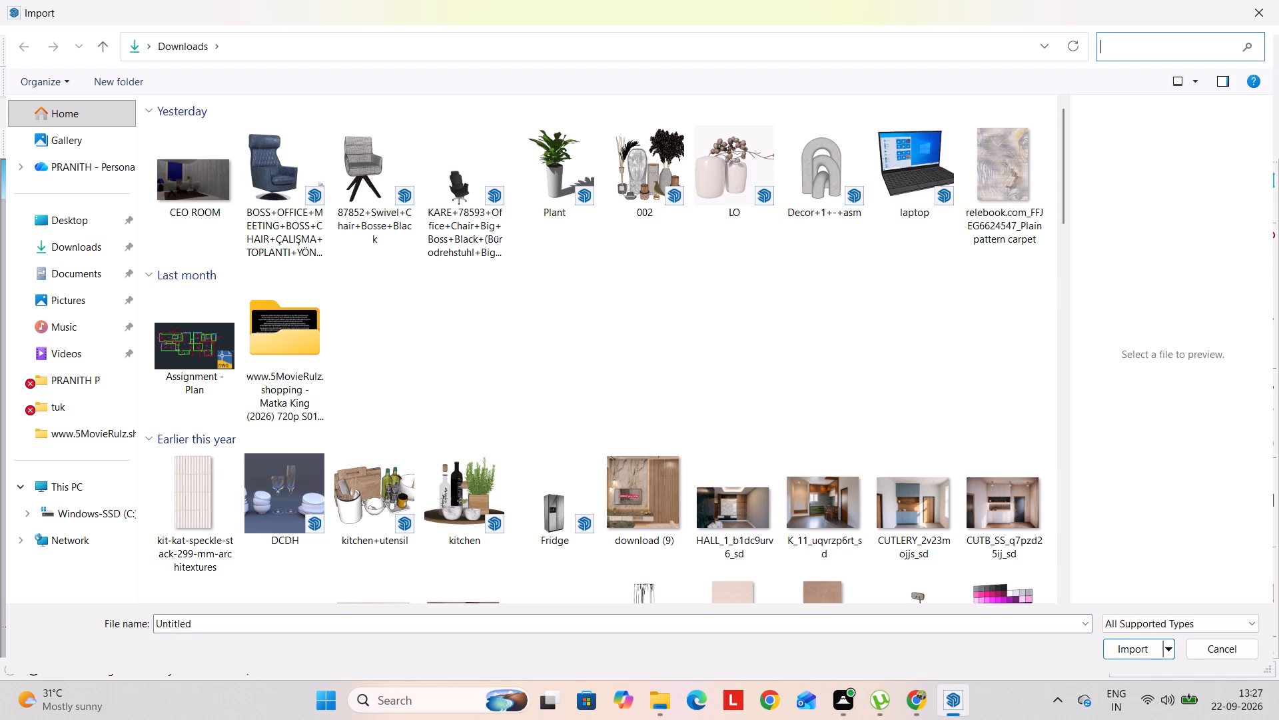
type("SOFA")
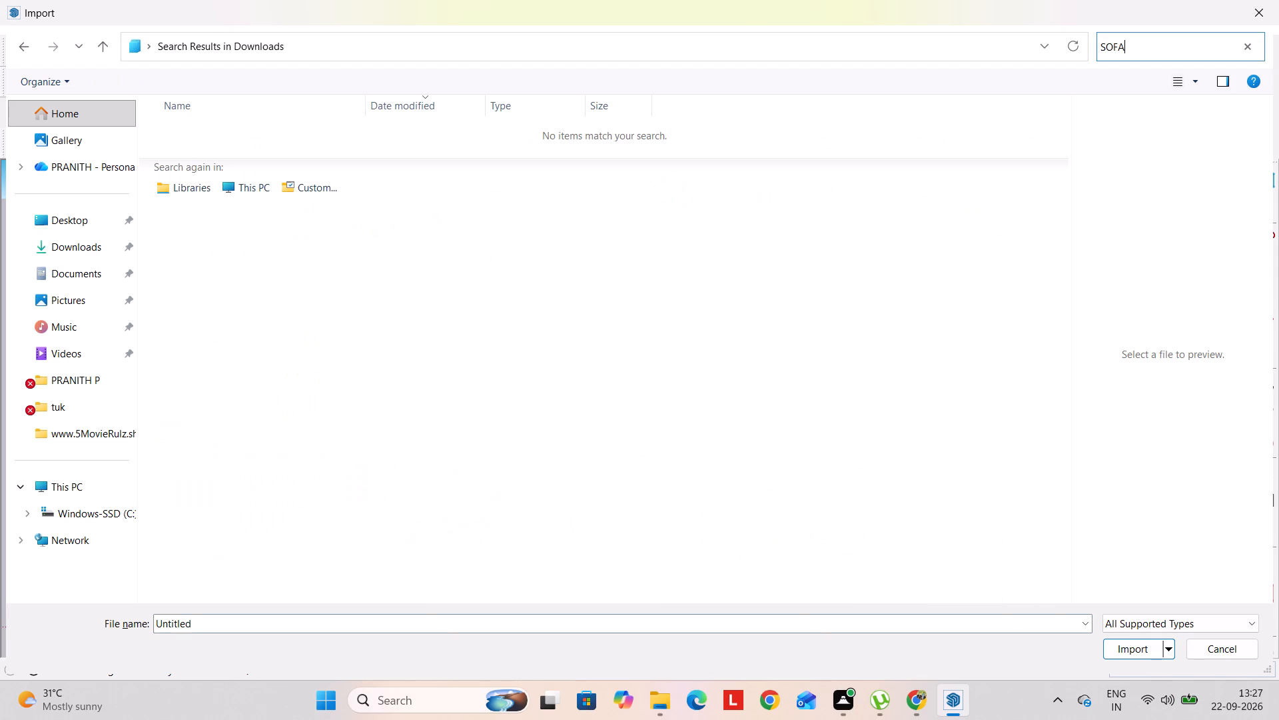
key("Return")
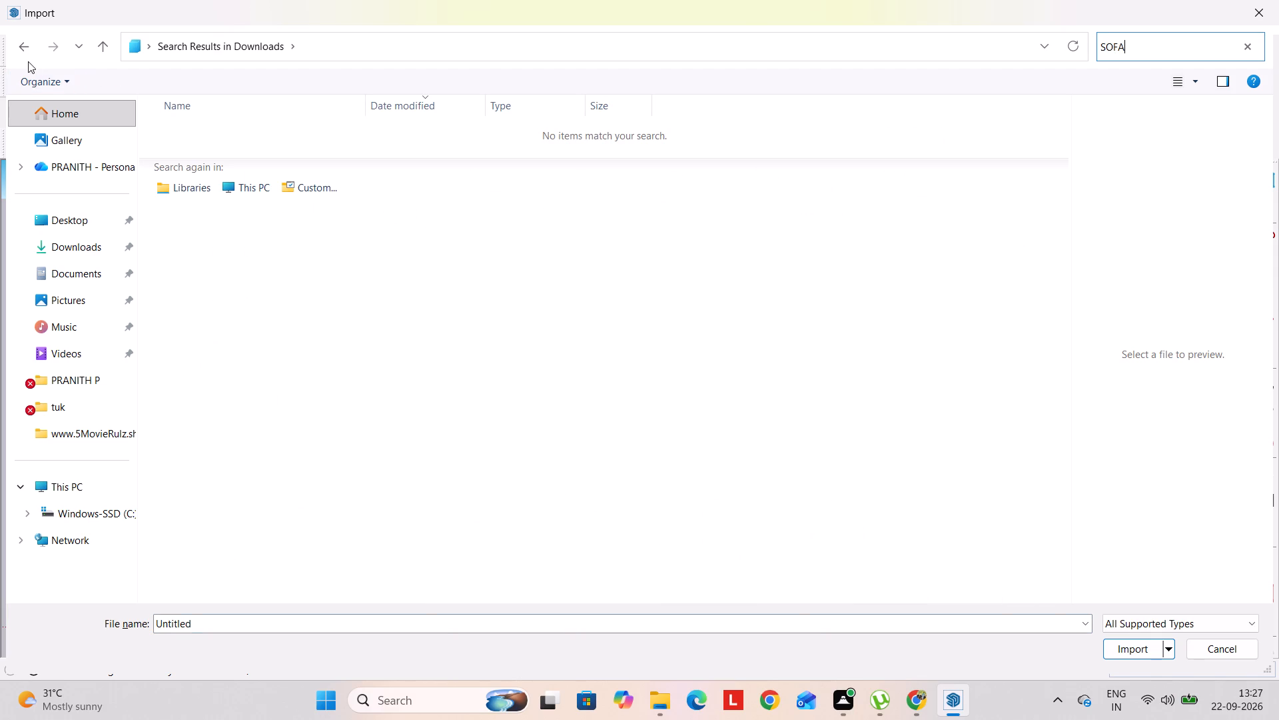
Clear the SOFA search and look through the Downloads folder for a sofa model to import.
left_click(25, 59)
scroll(350, 329, "down", 3)
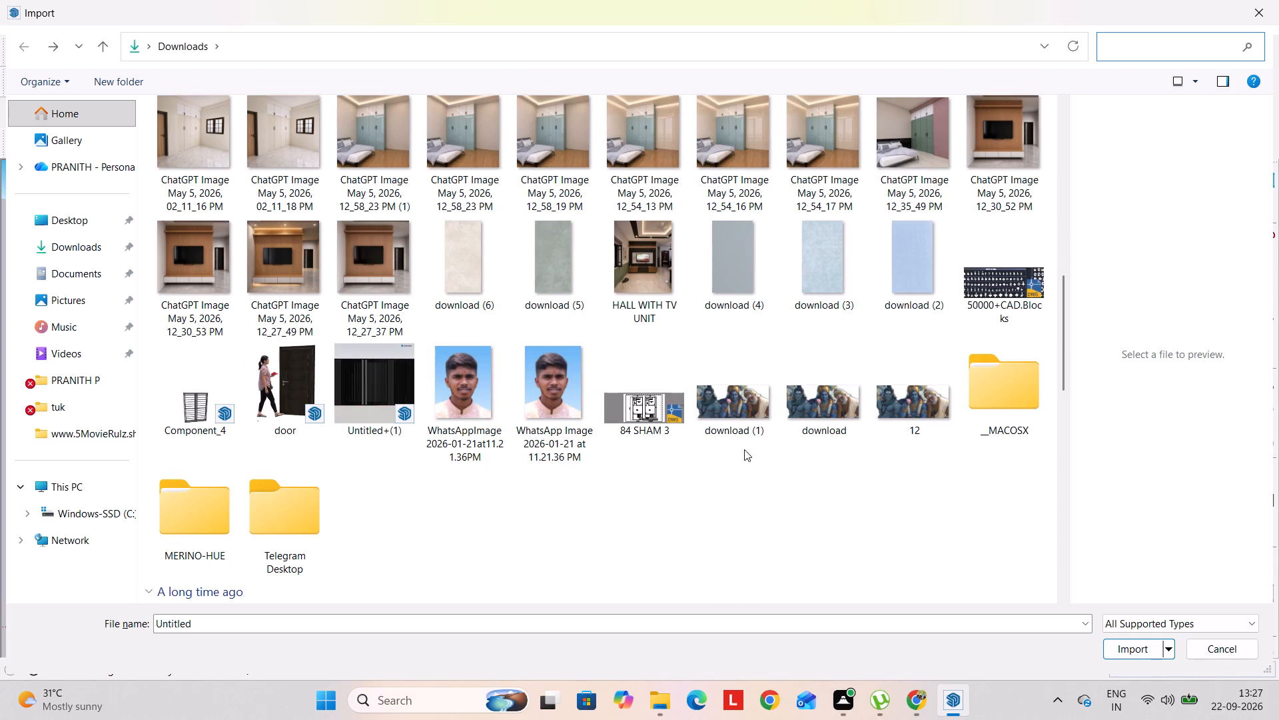
scroll(743, 447, "up", 1)
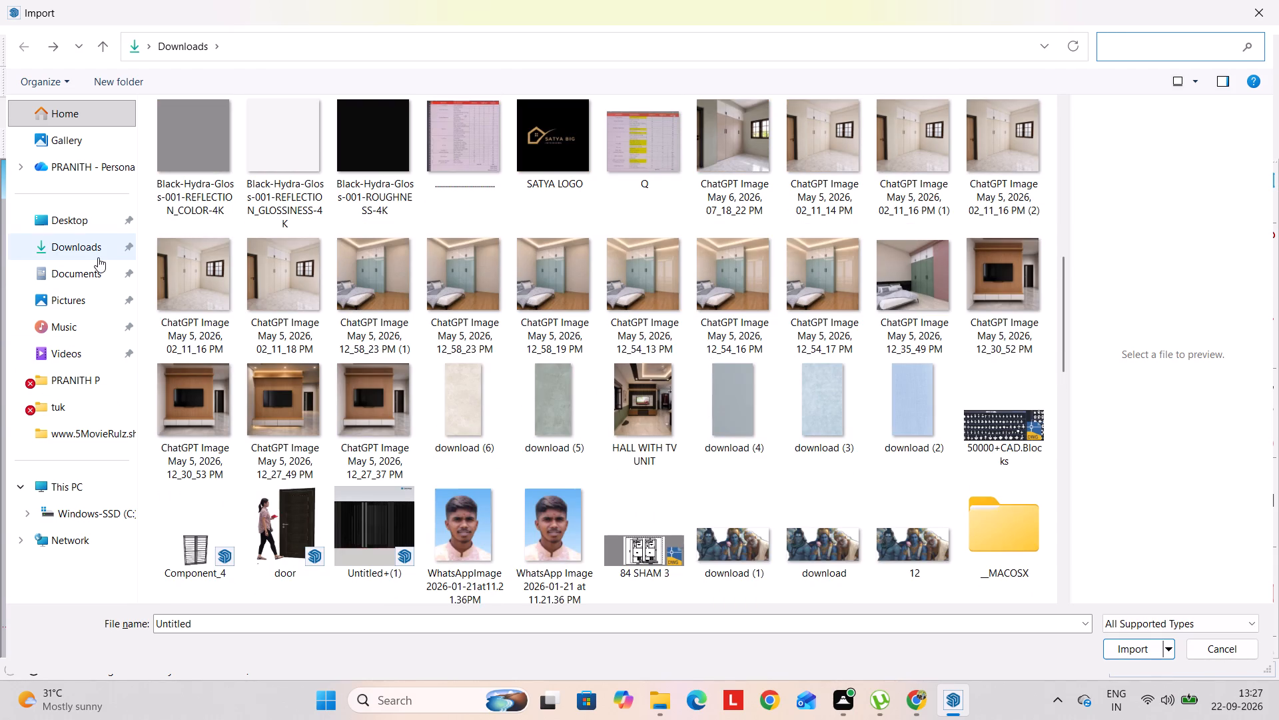
scroll(661, 395, "up", 1)
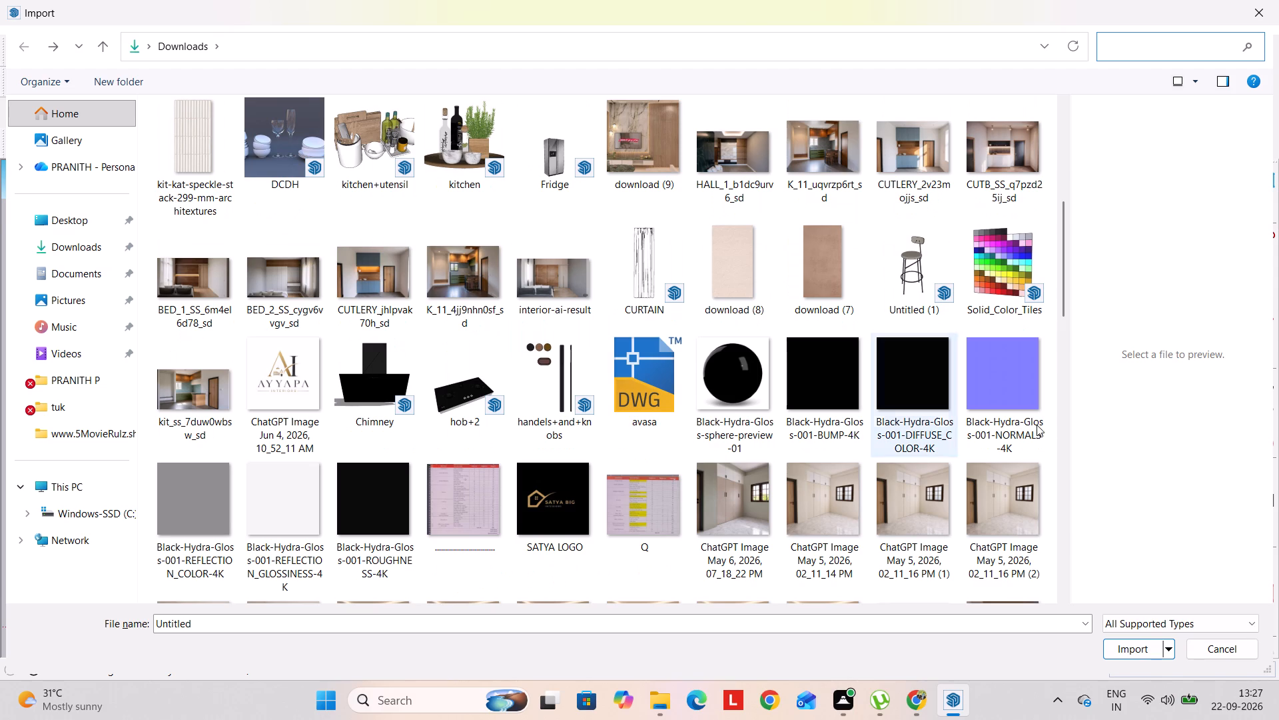
scroll(547, 363, "up", 1)
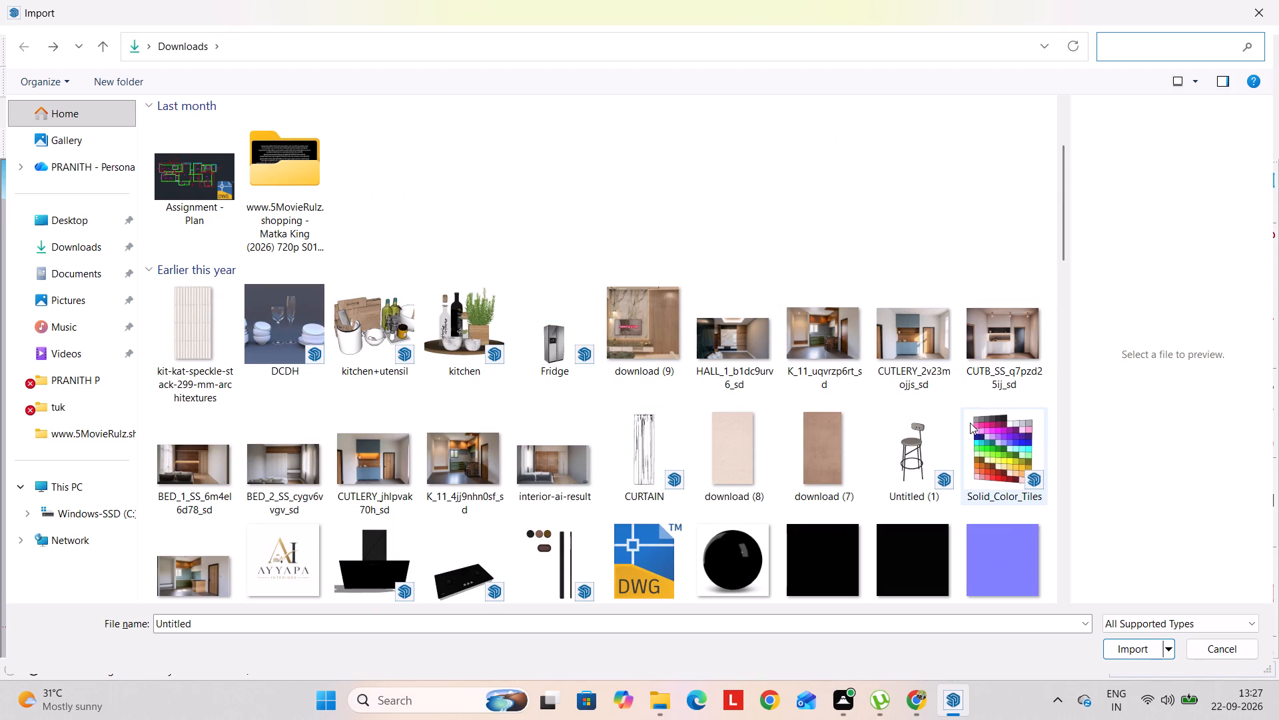
scroll(712, 455, "down", 2)
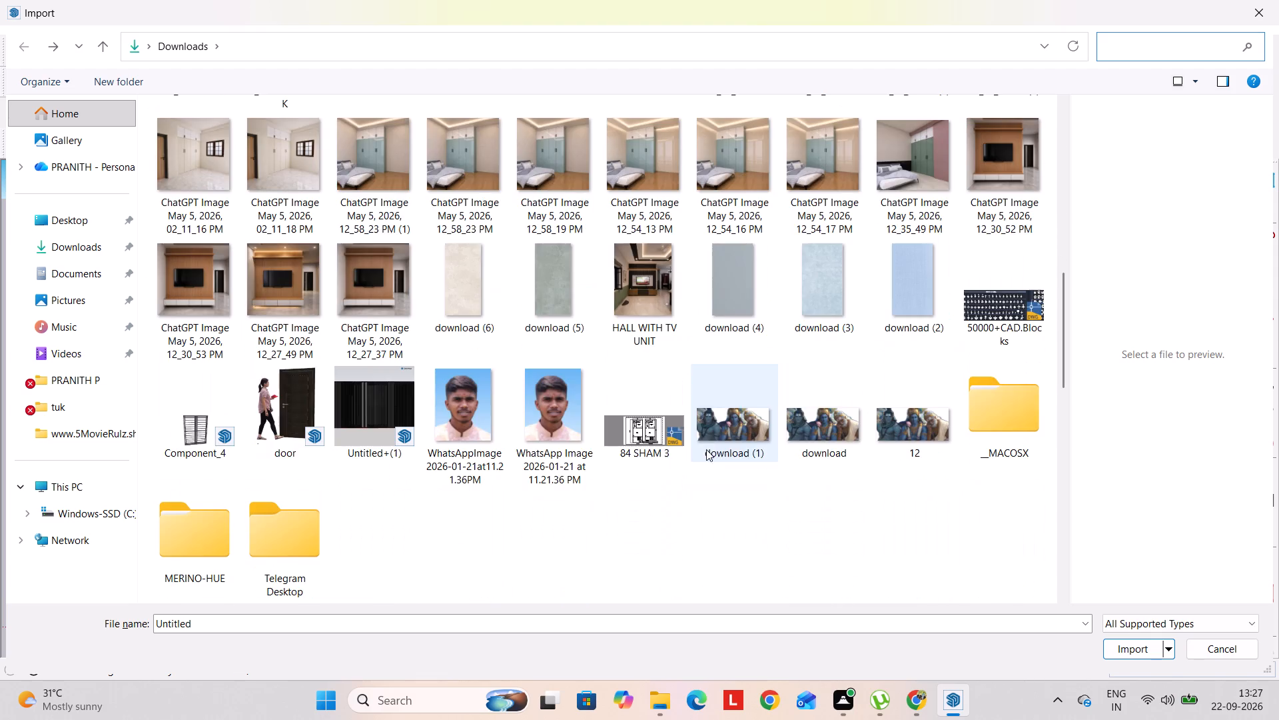
scroll(715, 445, "down", 1)
scroll(518, 459, "down", 1)
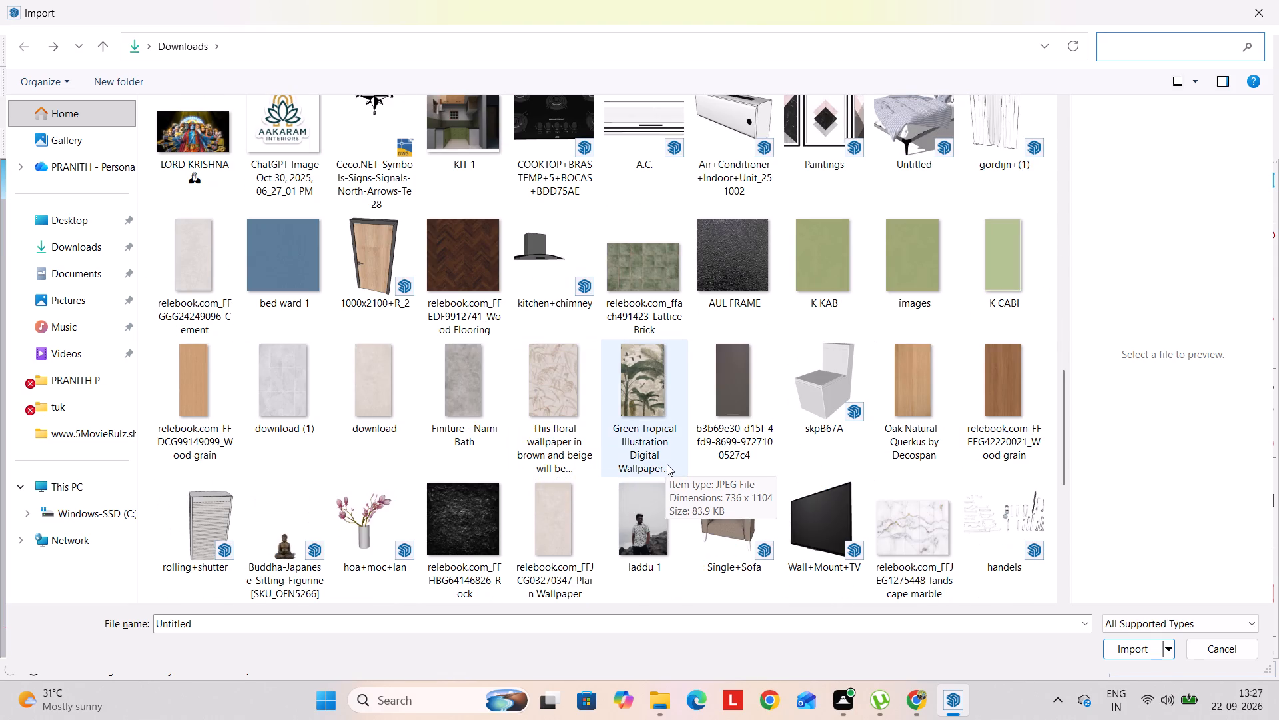
scroll(667, 464, "down", 2)
scroll(371, 474, "up", 2)
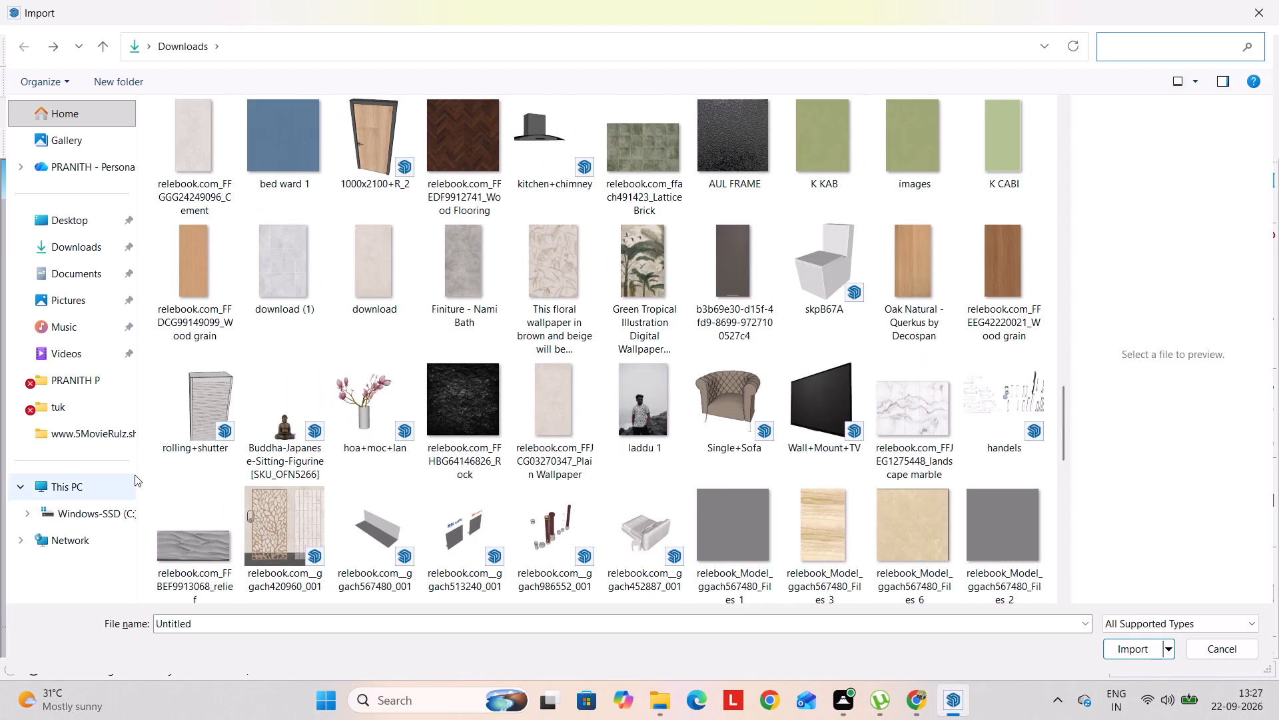
scroll(286, 431, "down", 4)
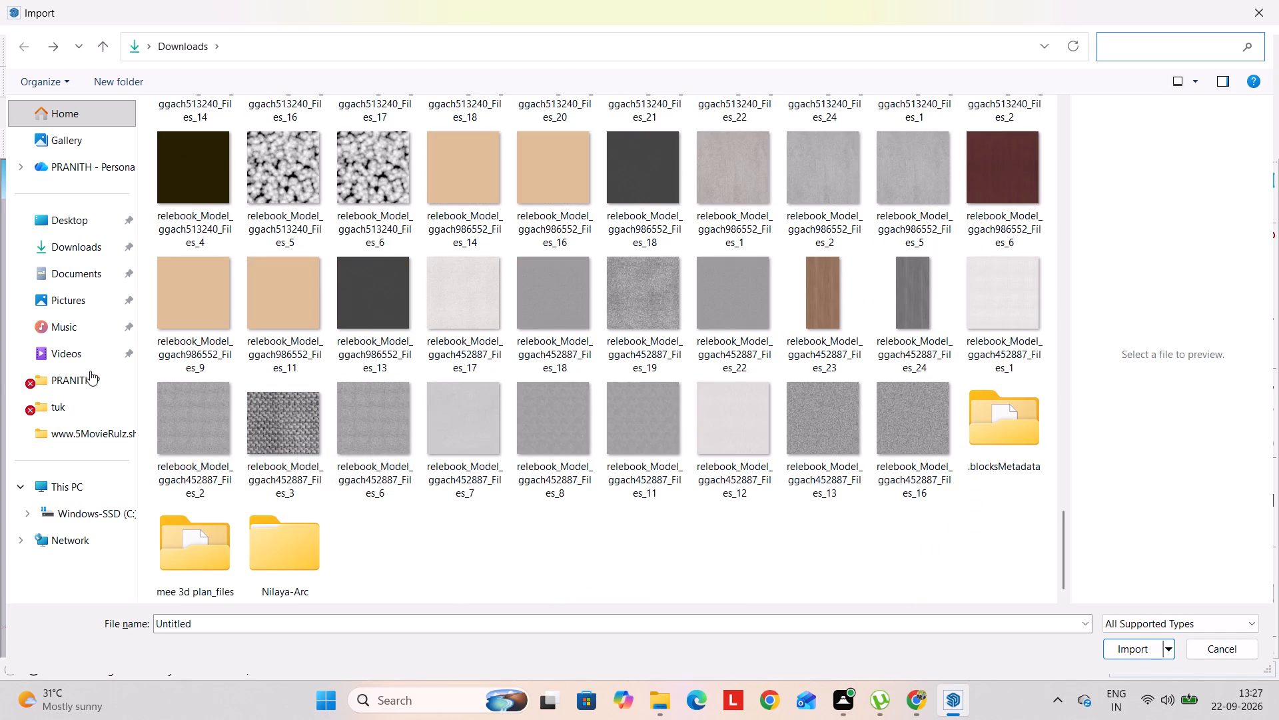
Look through the Music, Pictures and other quick-access folders for a model to import.
left_click(90, 371)
left_click(89, 353)
left_click(97, 332)
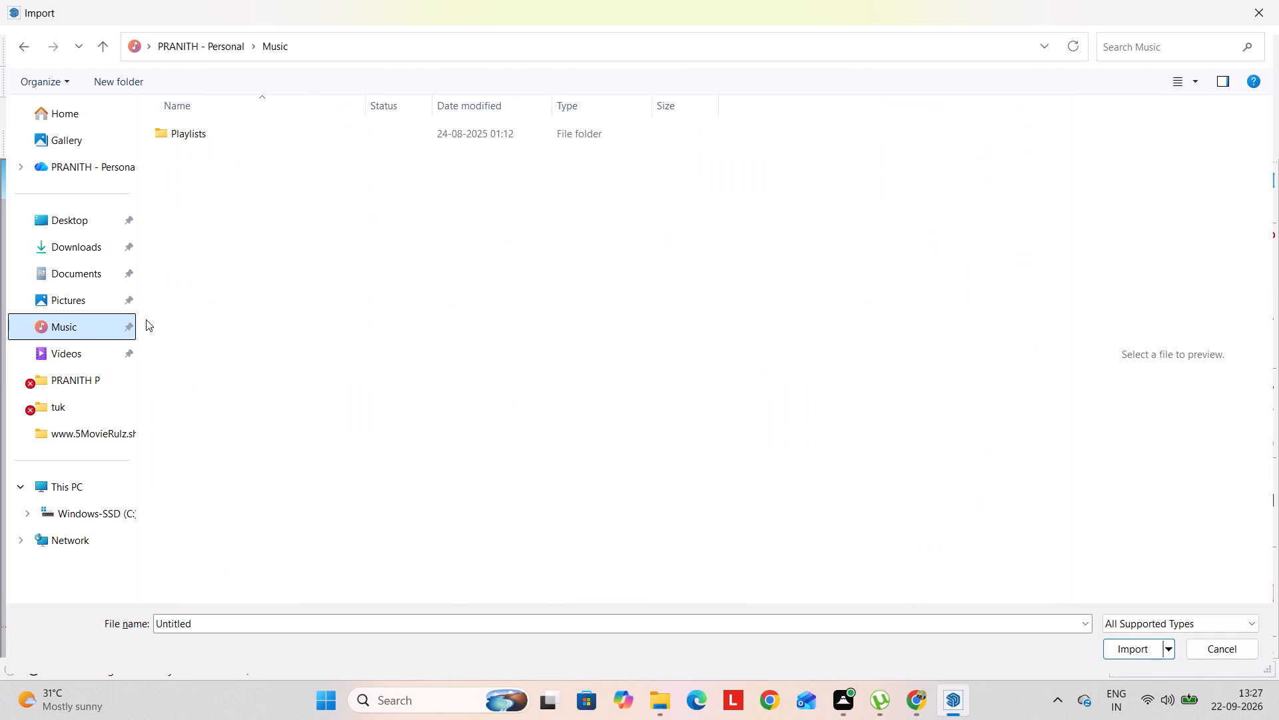
left_click(87, 281)
left_click(112, 307)
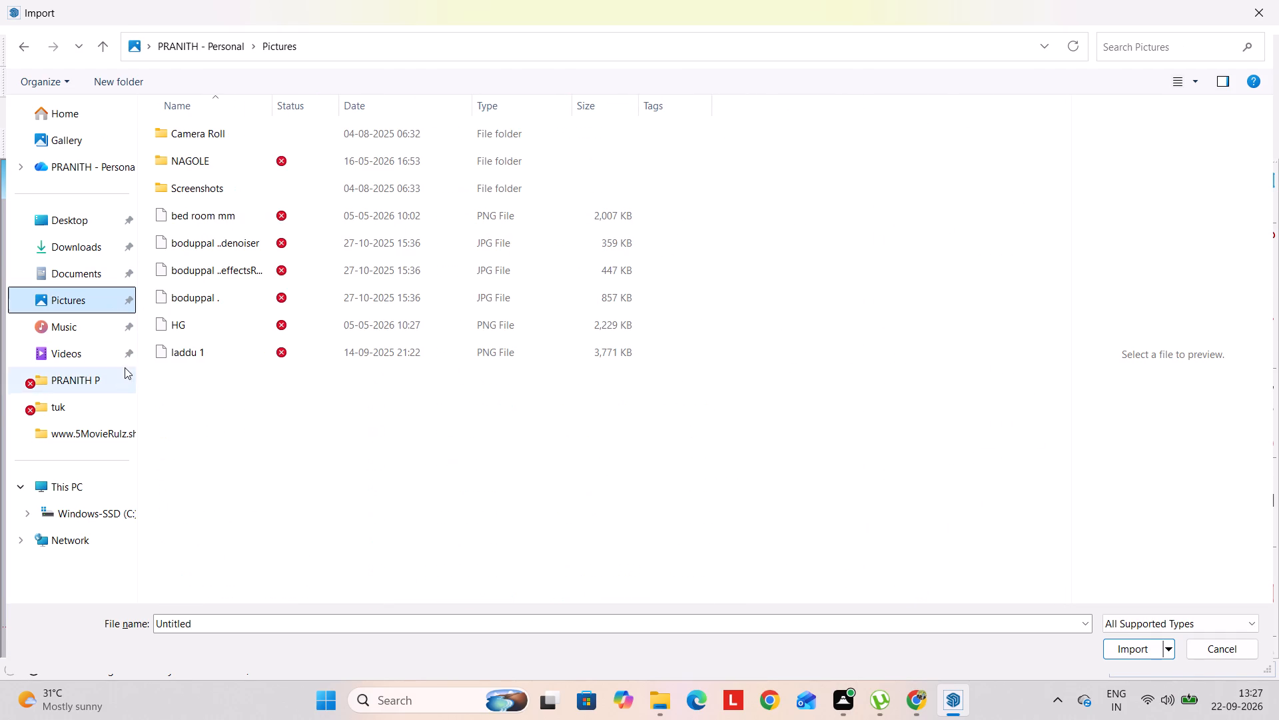
left_click(95, 409)
left_click(98, 435)
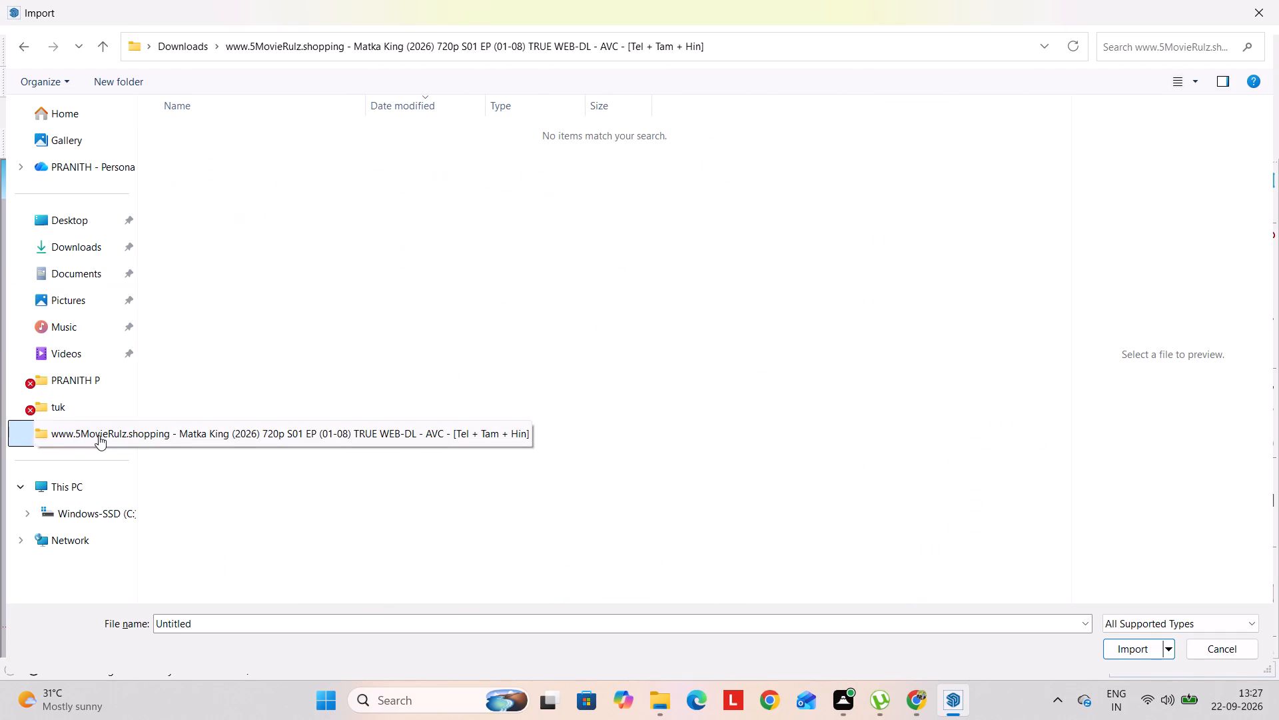
Switch to Chrome, open the ReleBook site from the Google results and rerun the recent CARPETS search.
left_click(912, 702)
left_click(327, 282)
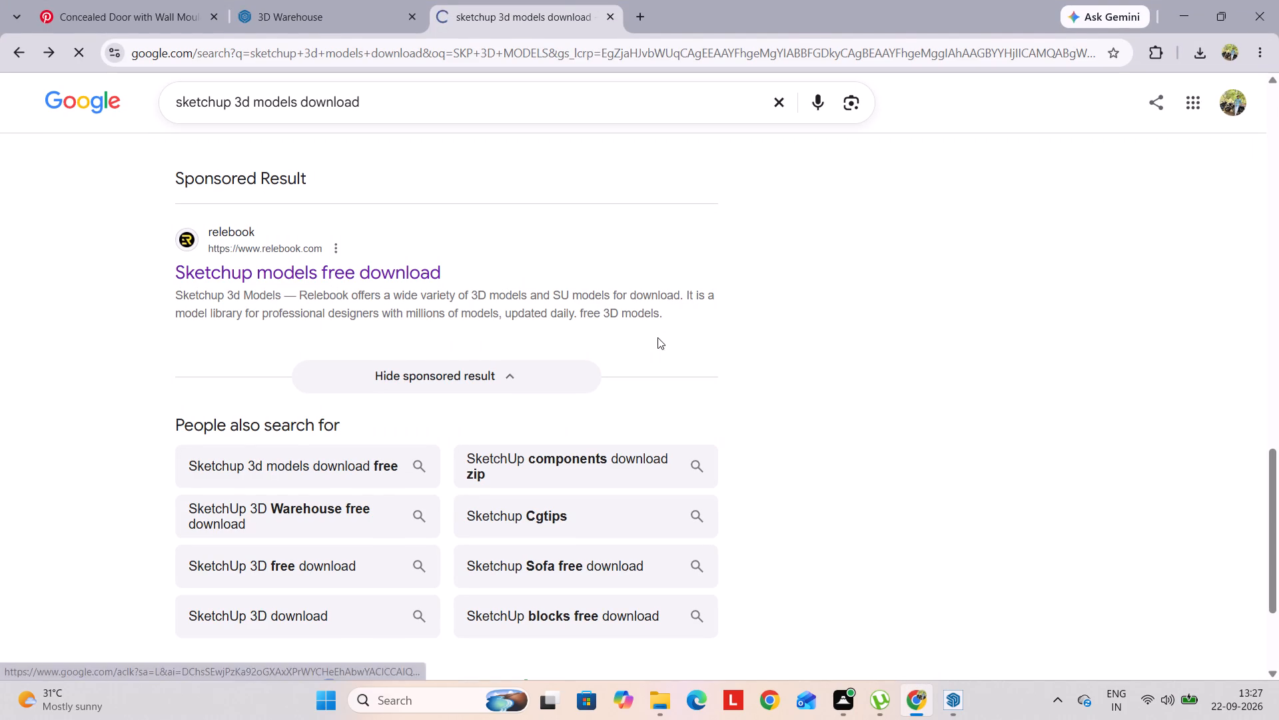
left_click(663, 504)
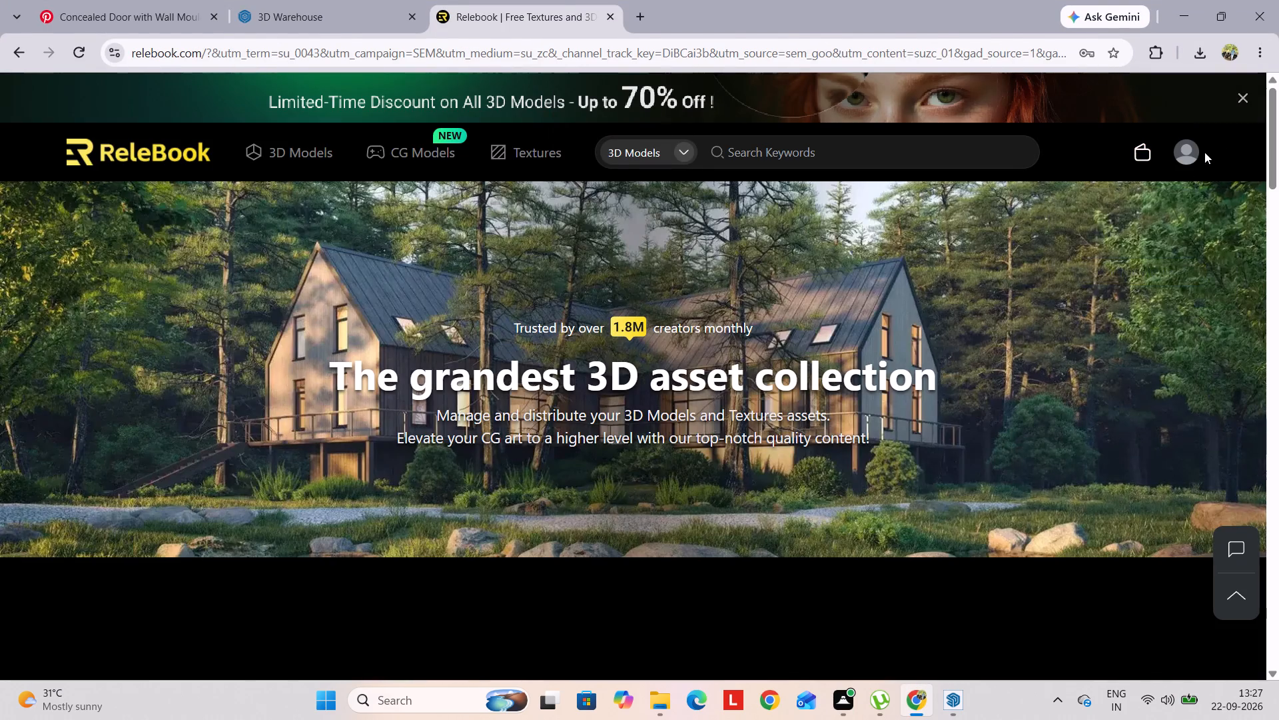
left_click(792, 148)
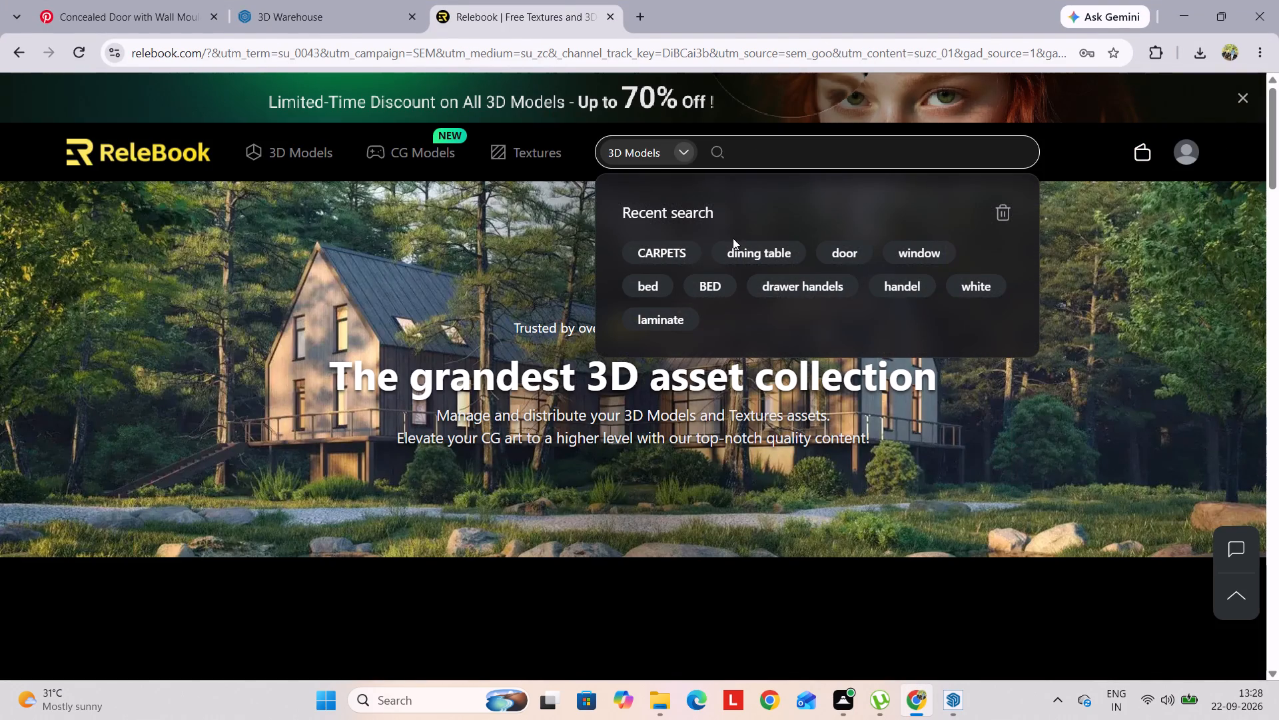
left_click(677, 253)
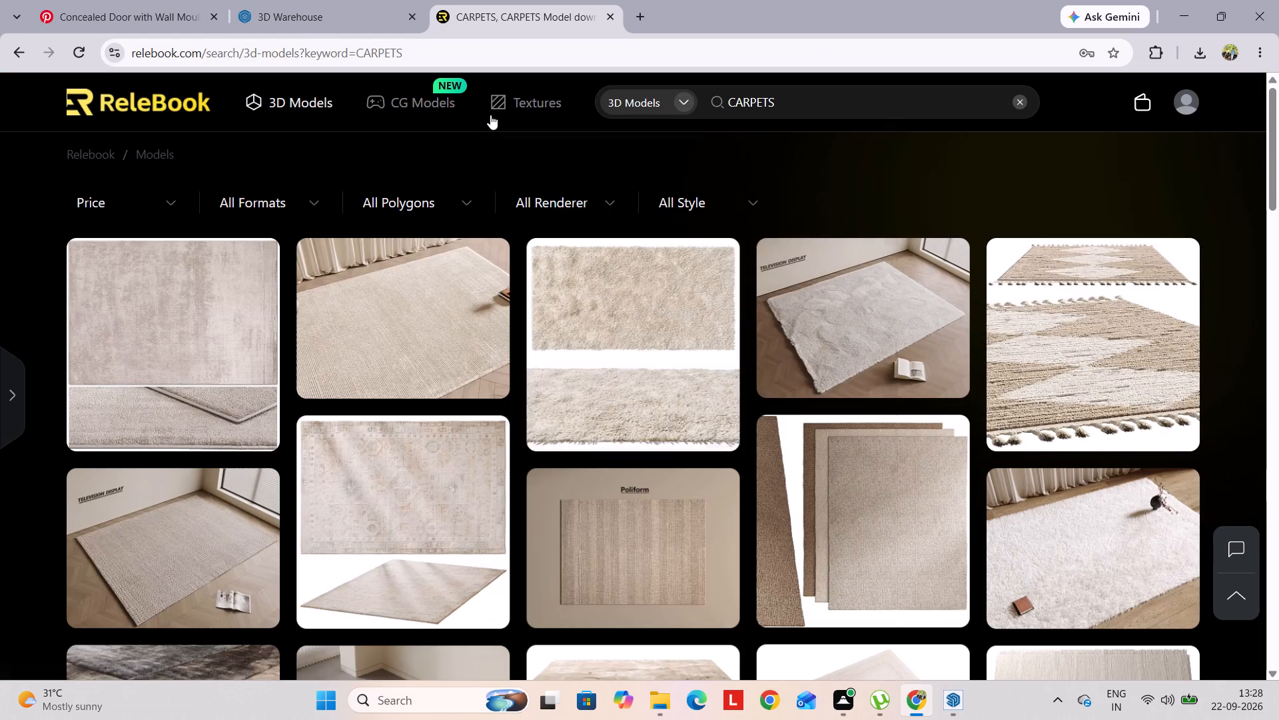
Browse ReleBook's 3D models and examine the rooms in the Living room without main light collection.
left_click(318, 97)
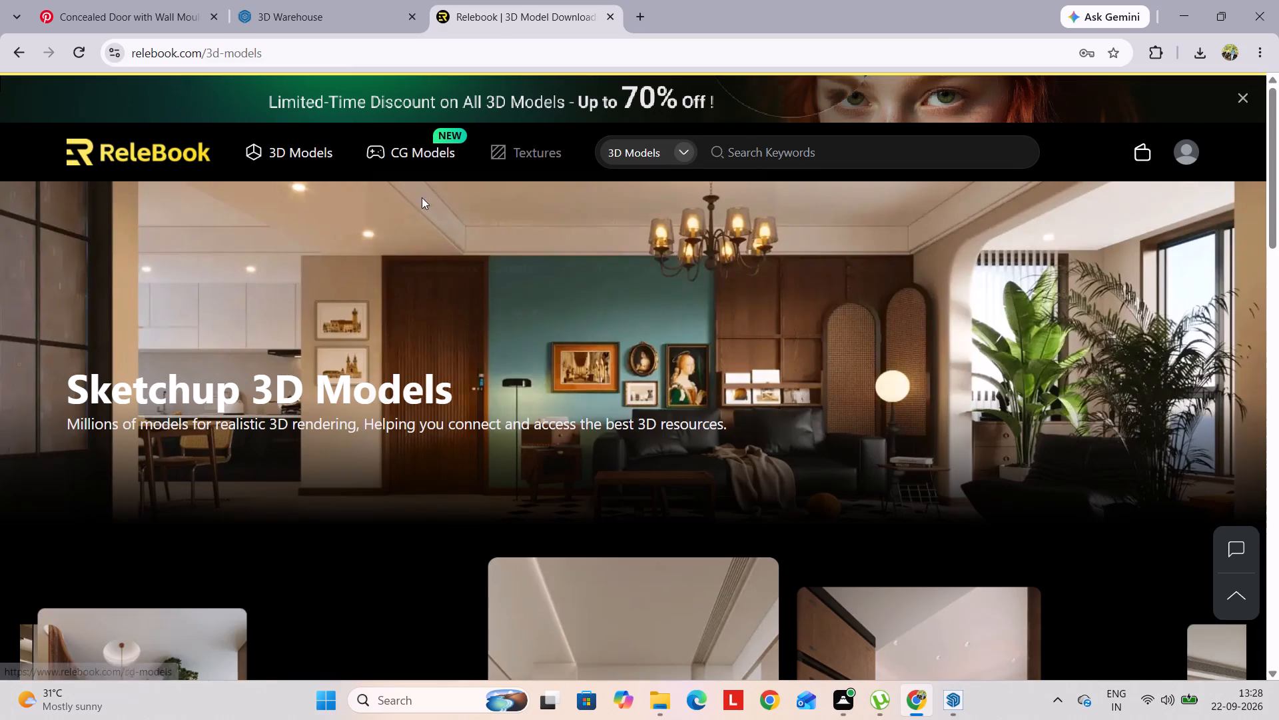
scroll(752, 236, "down", 6)
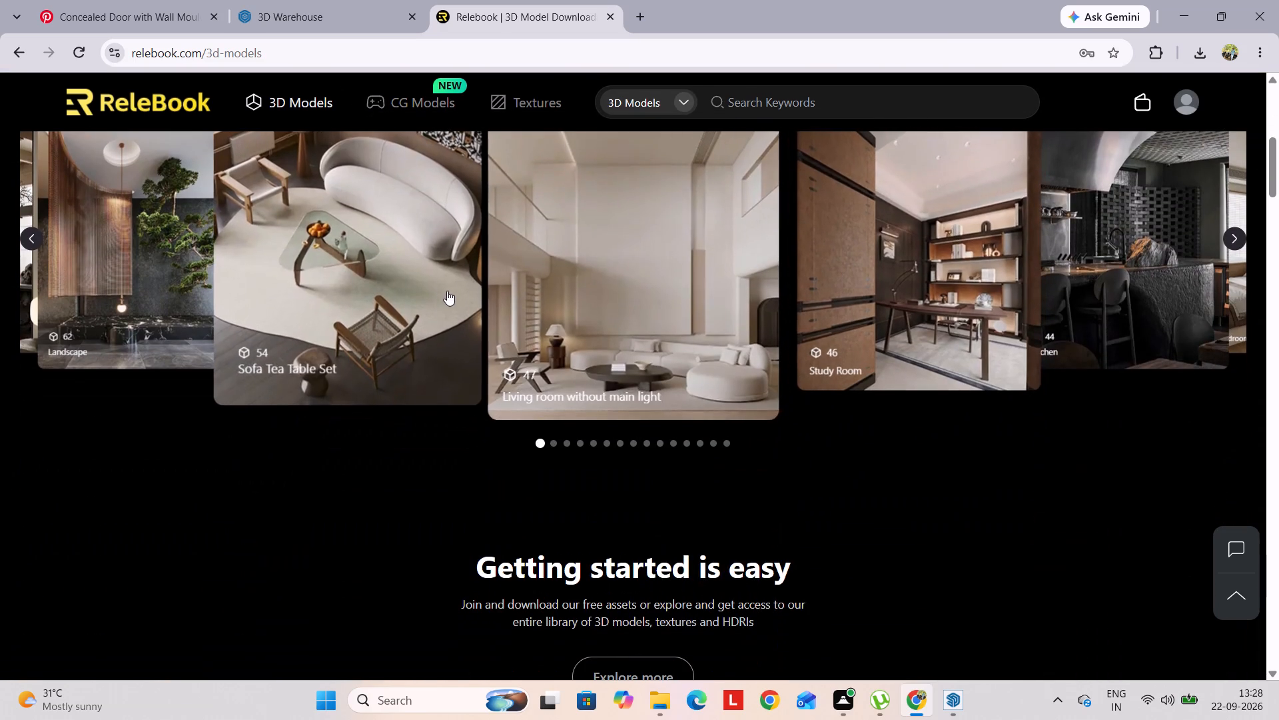
left_click(683, 345)
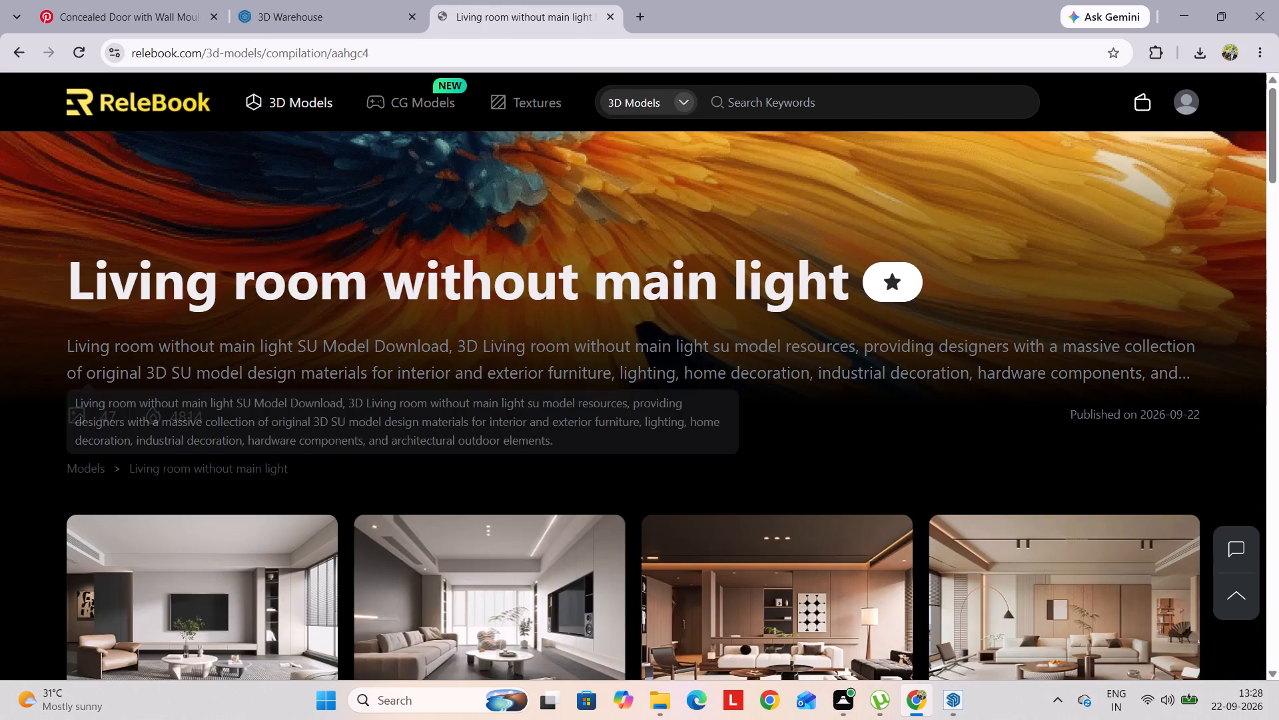
scroll(516, 397, "down", 4)
scroll(343, 381, "down", 3)
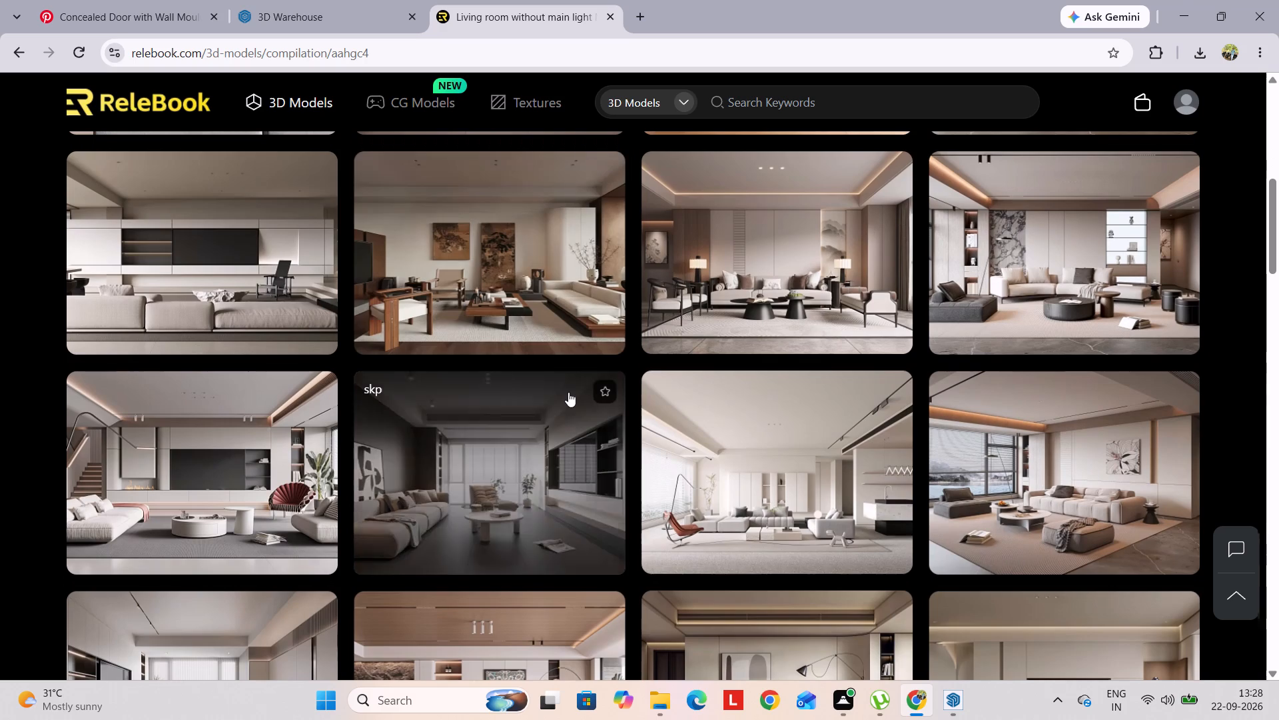
scroll(738, 425, "up", 3)
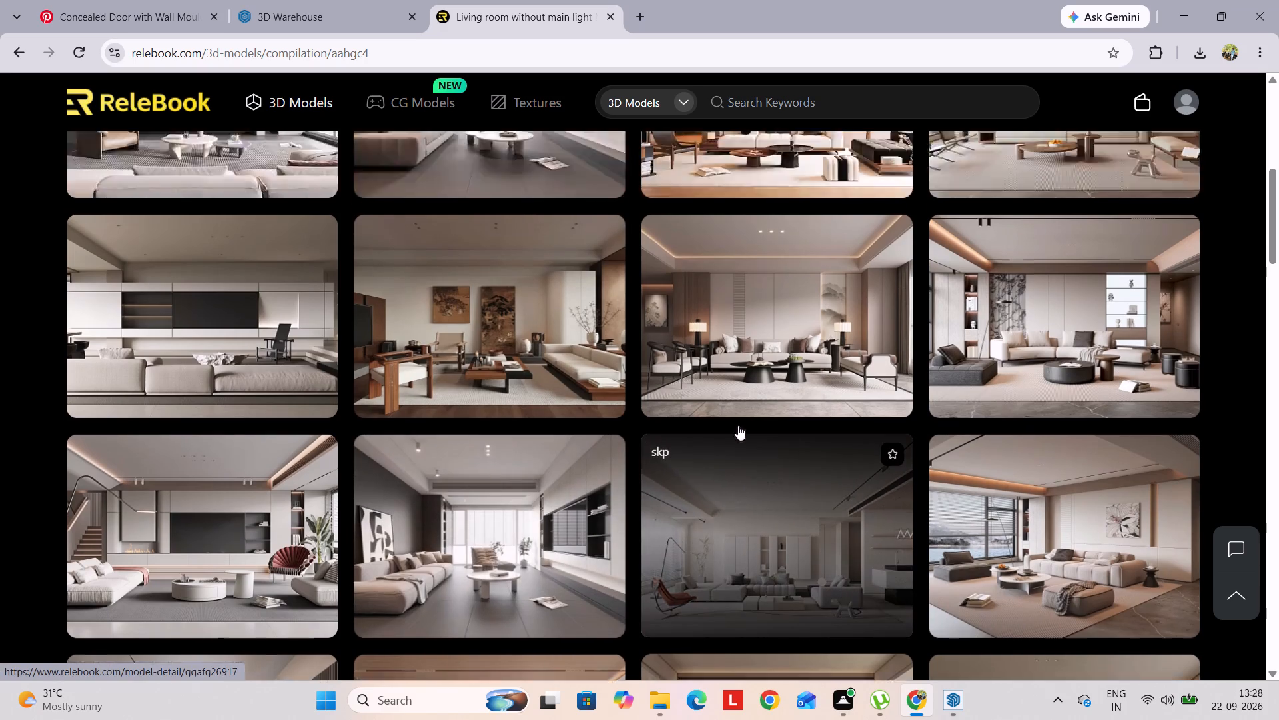
scroll(738, 425, "up", 8)
Search ReleBook's 3D models for SOFA and look through the results.
left_click(872, 97)
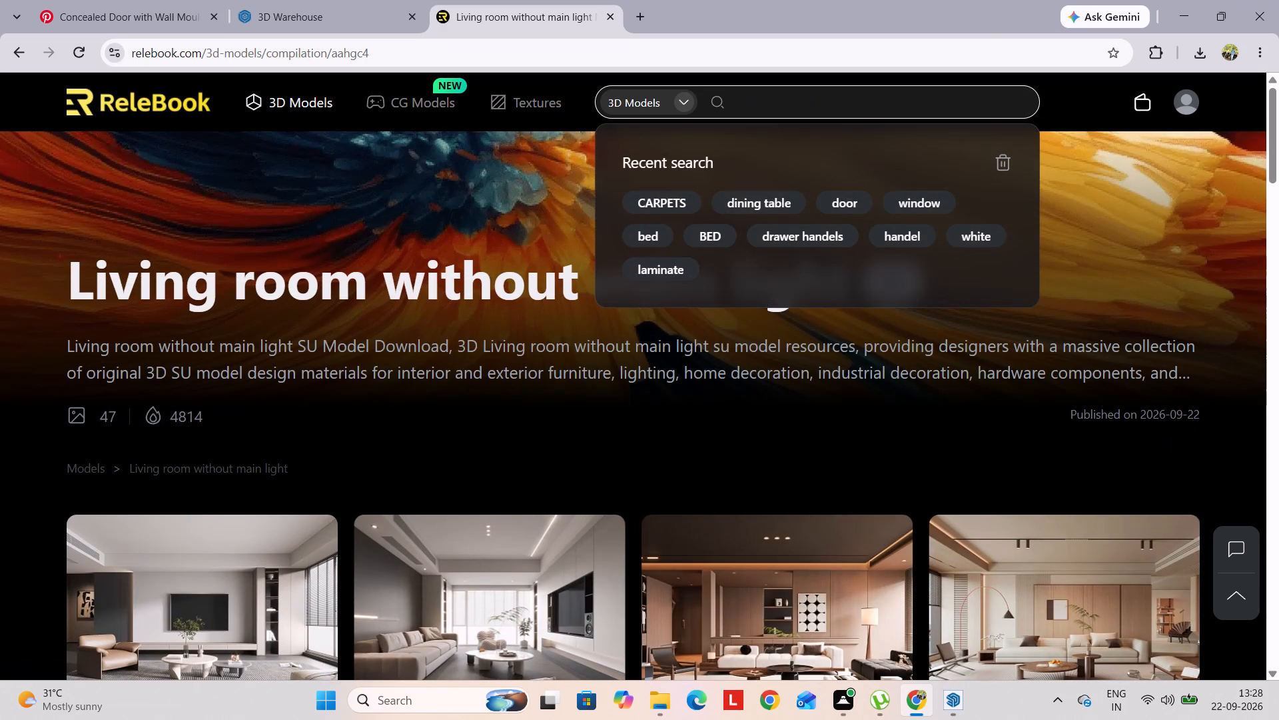
type("SOFA")
key("Return")
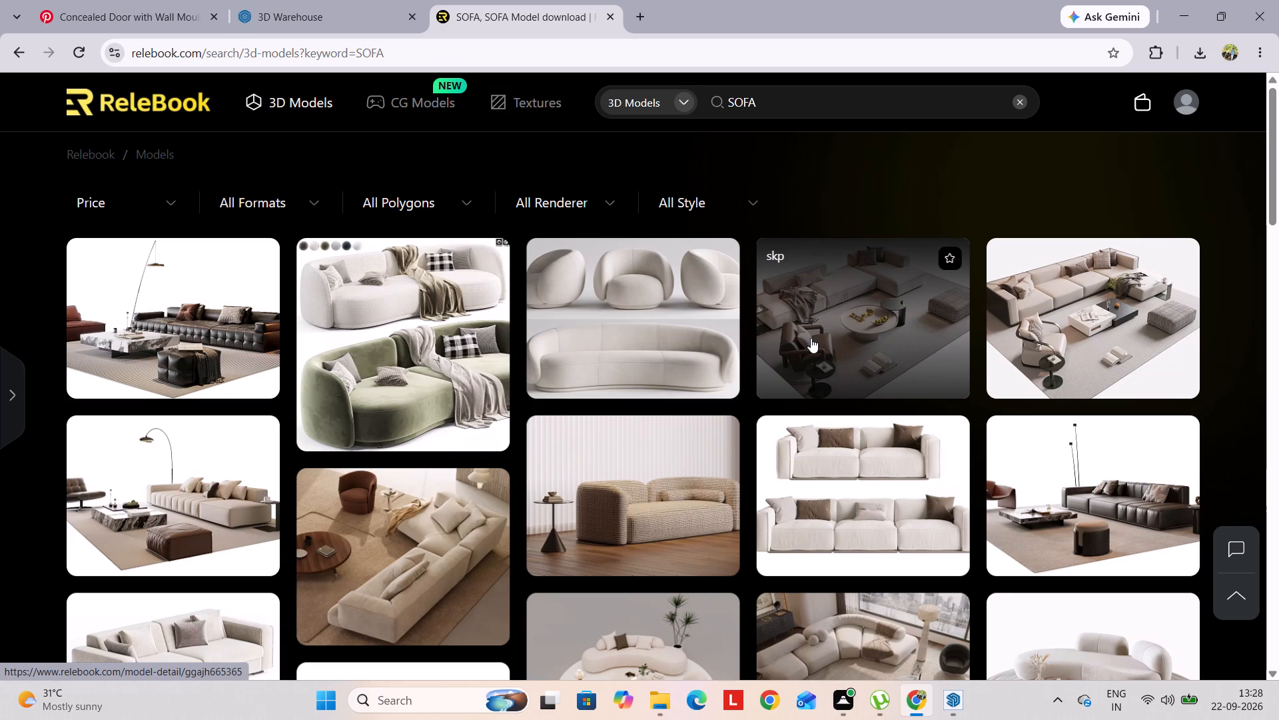
scroll(334, 426, "down", 3)
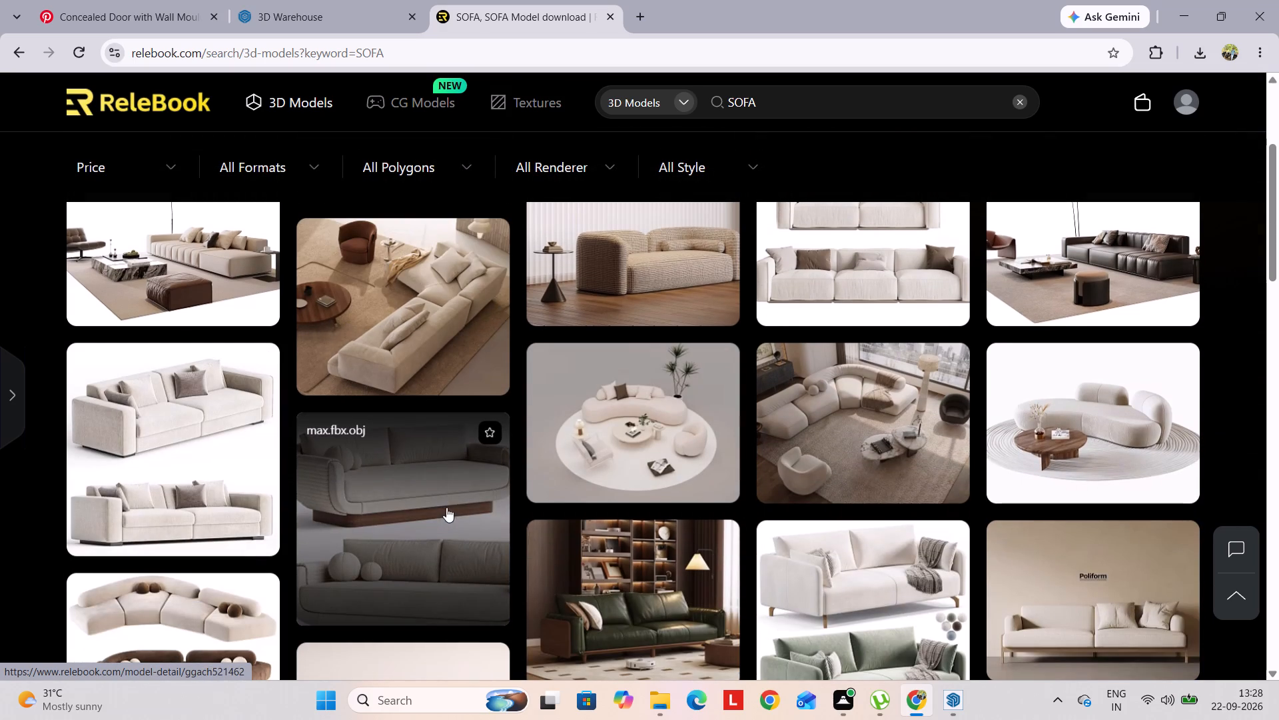
scroll(594, 471, "down", 3)
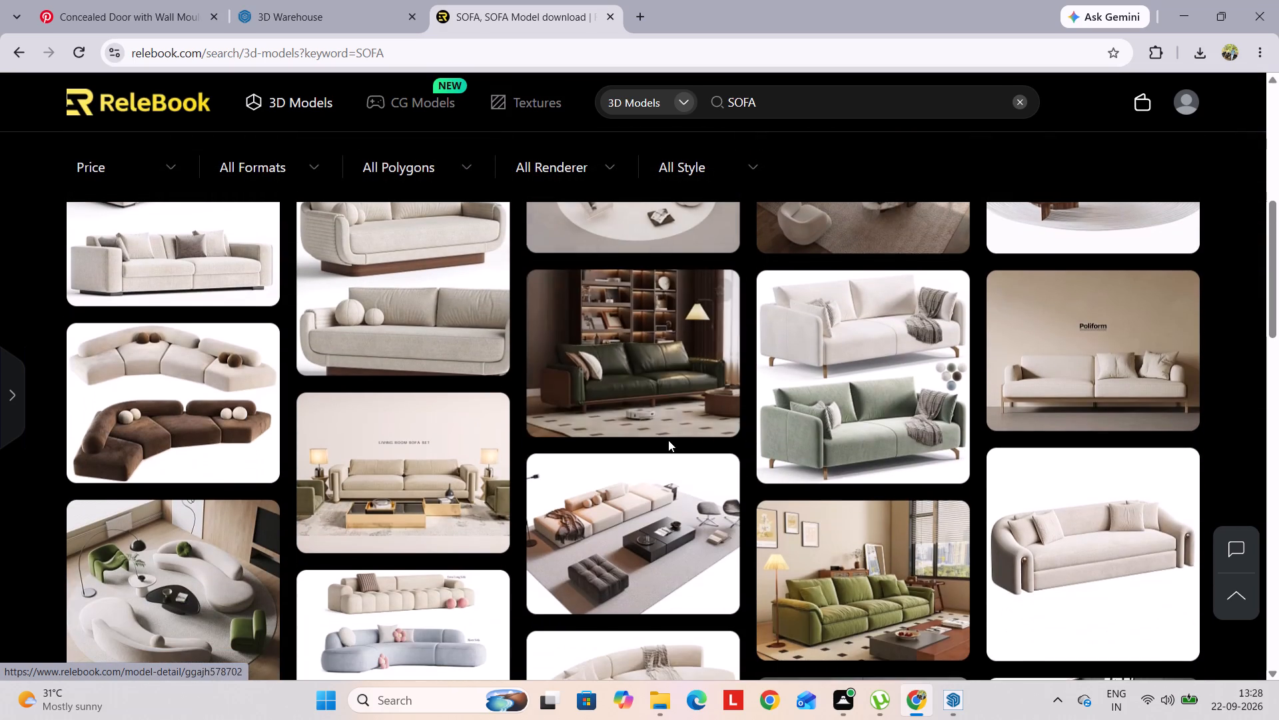
scroll(632, 419, "up", 11)
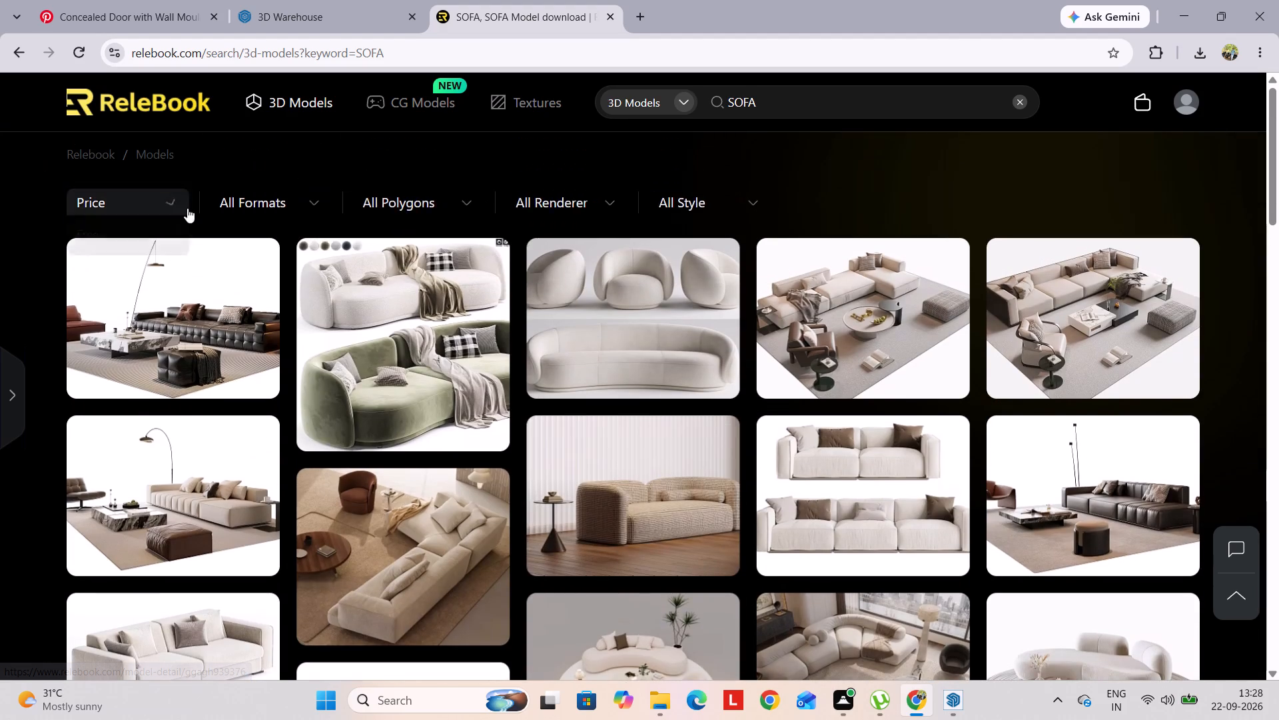
Filter the sofa results to .skp format, ≤5K polygons, Vray renderer and Free price.
left_click(310, 274)
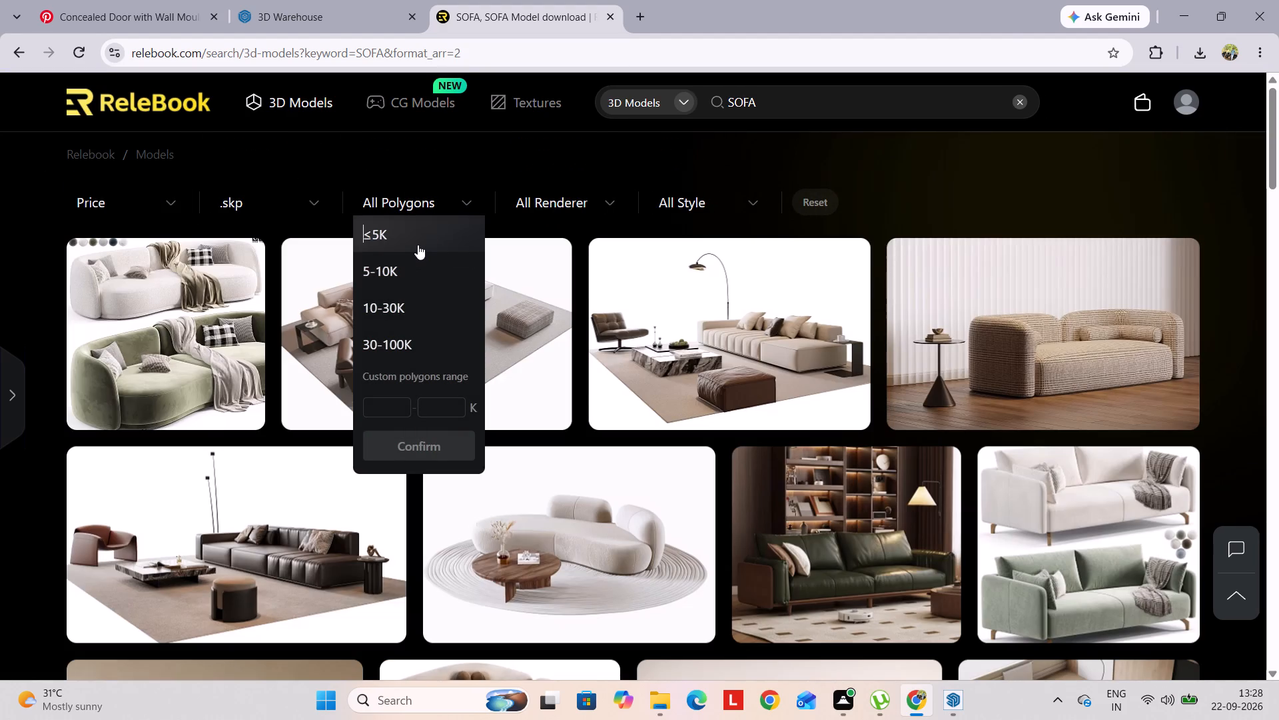
left_click(418, 245)
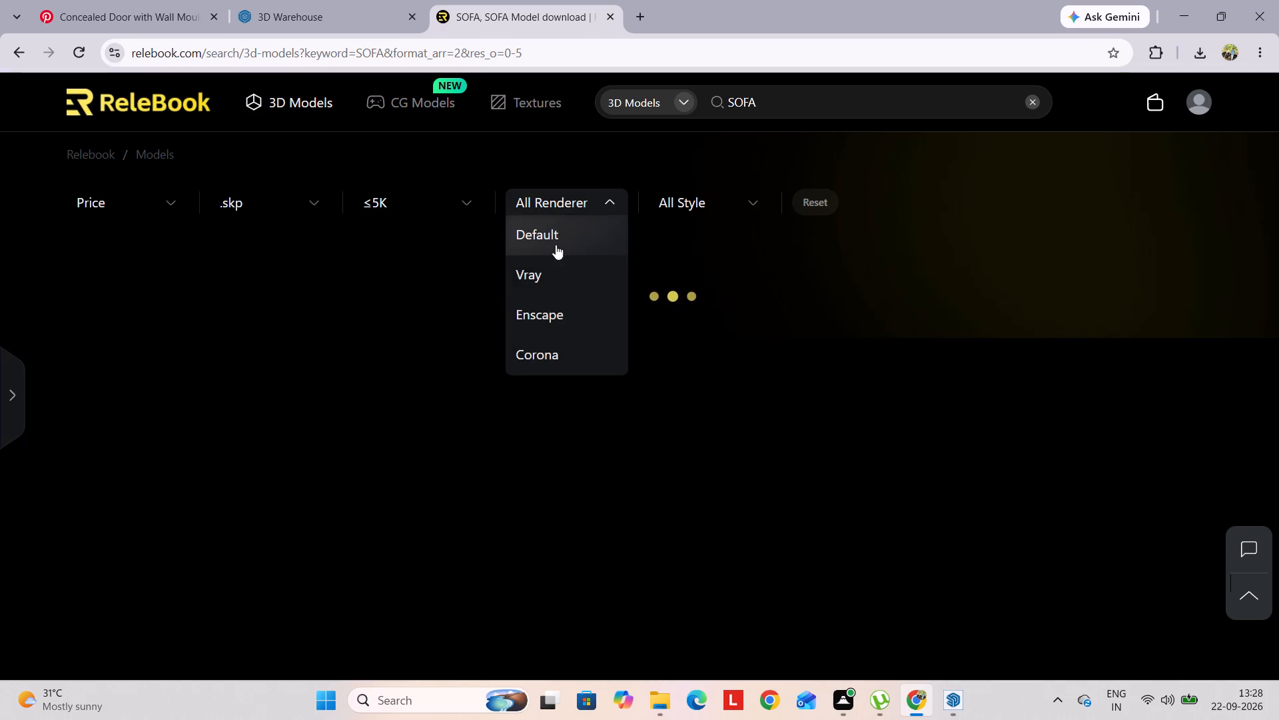
left_click(548, 272)
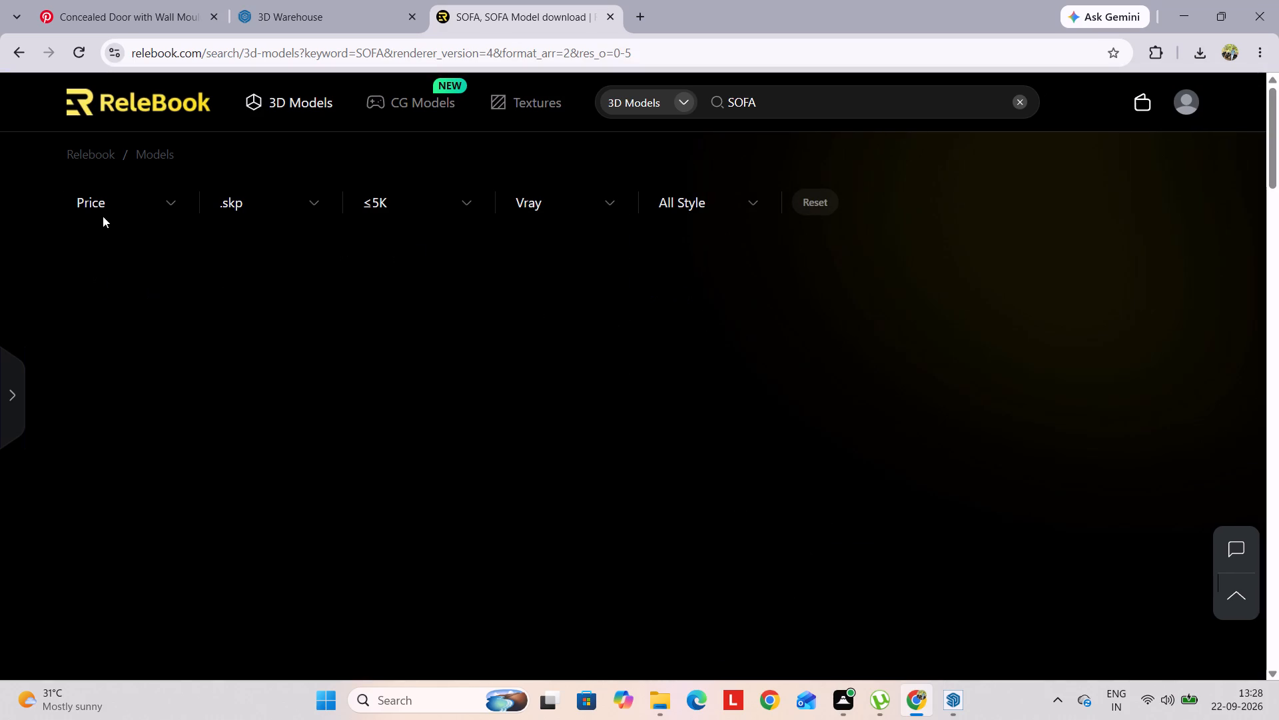
left_click(111, 206)
left_click(126, 236)
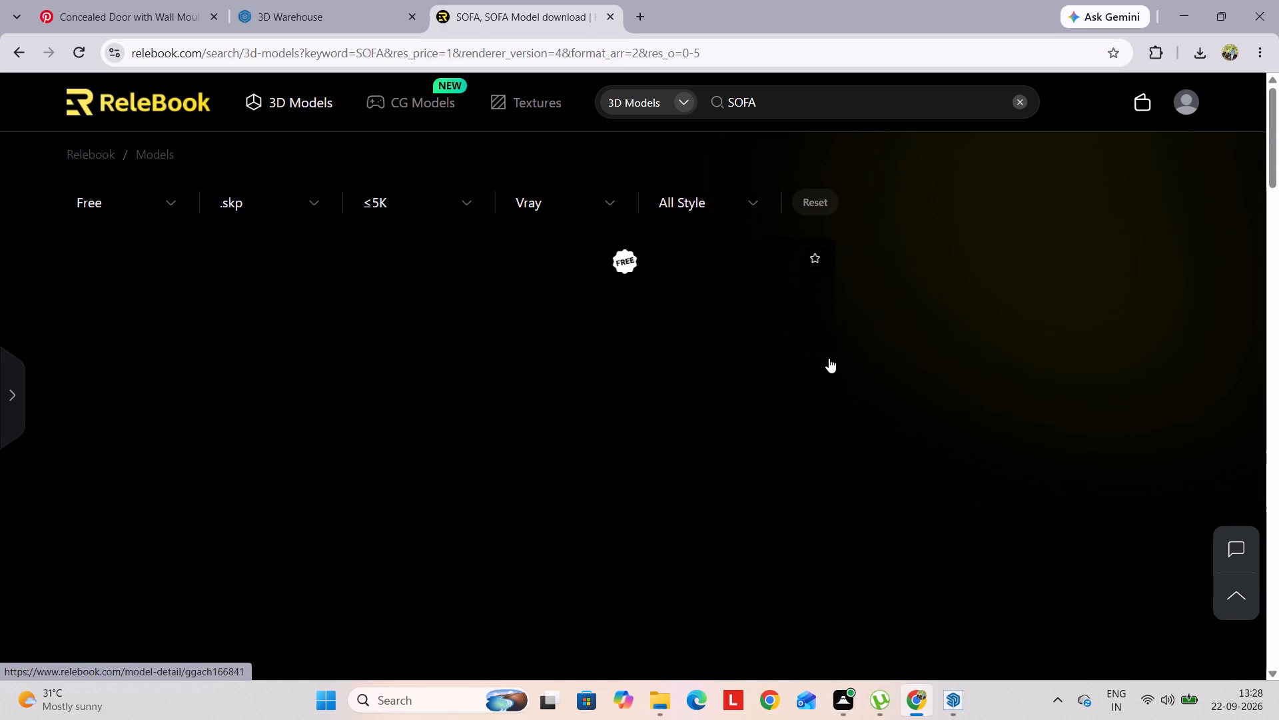
Look through the filtered free sofa models.
scroll(829, 358, "up", 1)
scroll(771, 353, "down", 2)
scroll(833, 367, "up", 5)
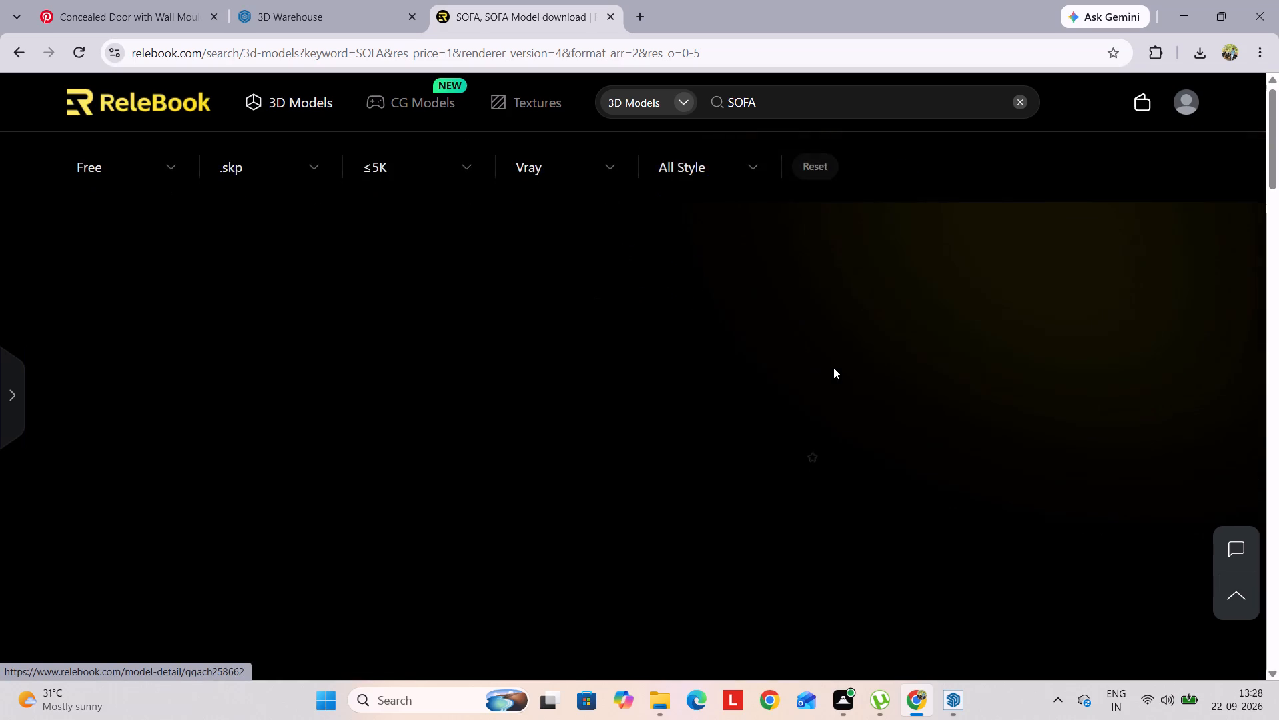
scroll(837, 367, "up", 4)
scroll(1069, 387, "down", 4)
scroll(615, 388, "up", 10)
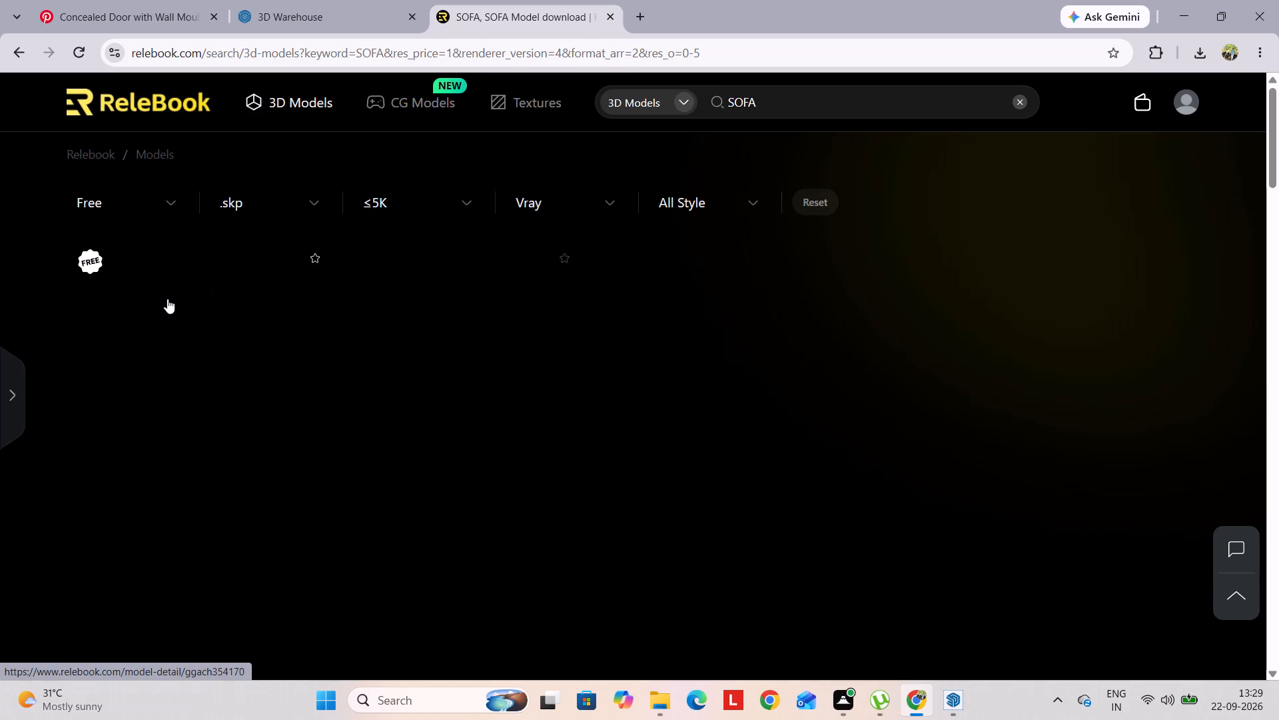
Examine the Modern Black Three Seater Sofa With Sleek Metal Frame model's details and return to the sofa results.
left_click(155, 298)
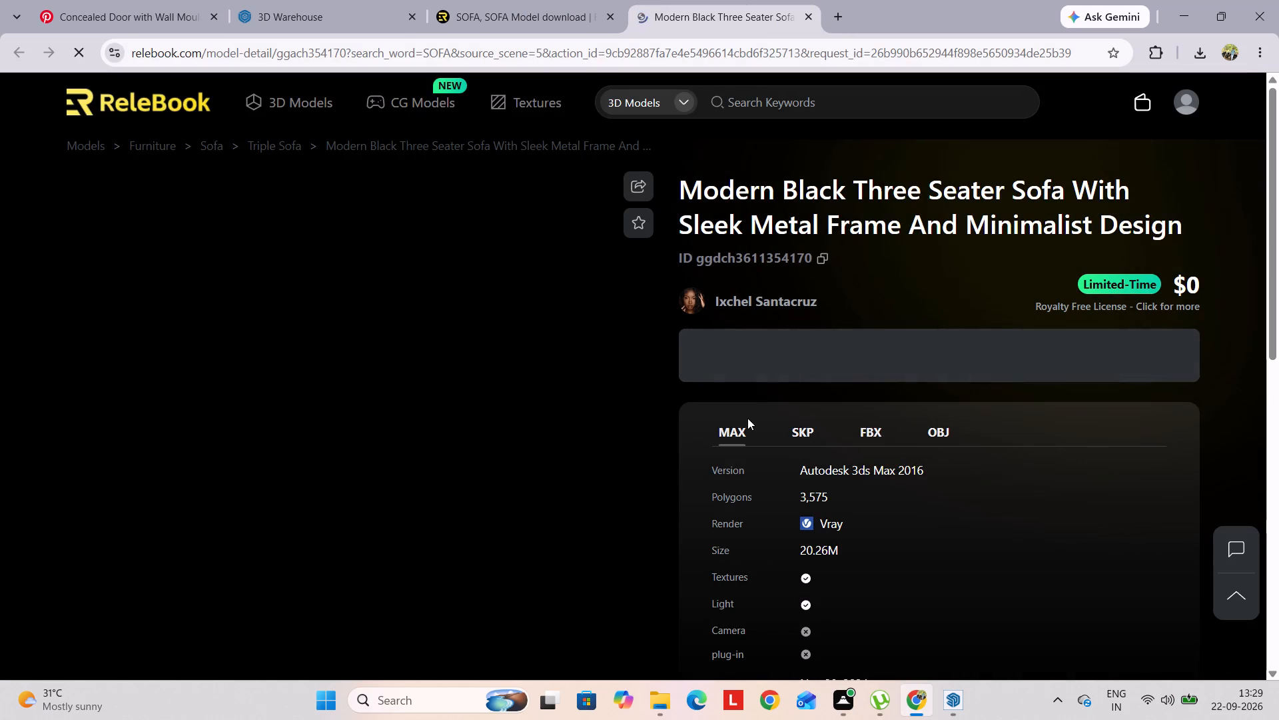
scroll(746, 417, "down", 2)
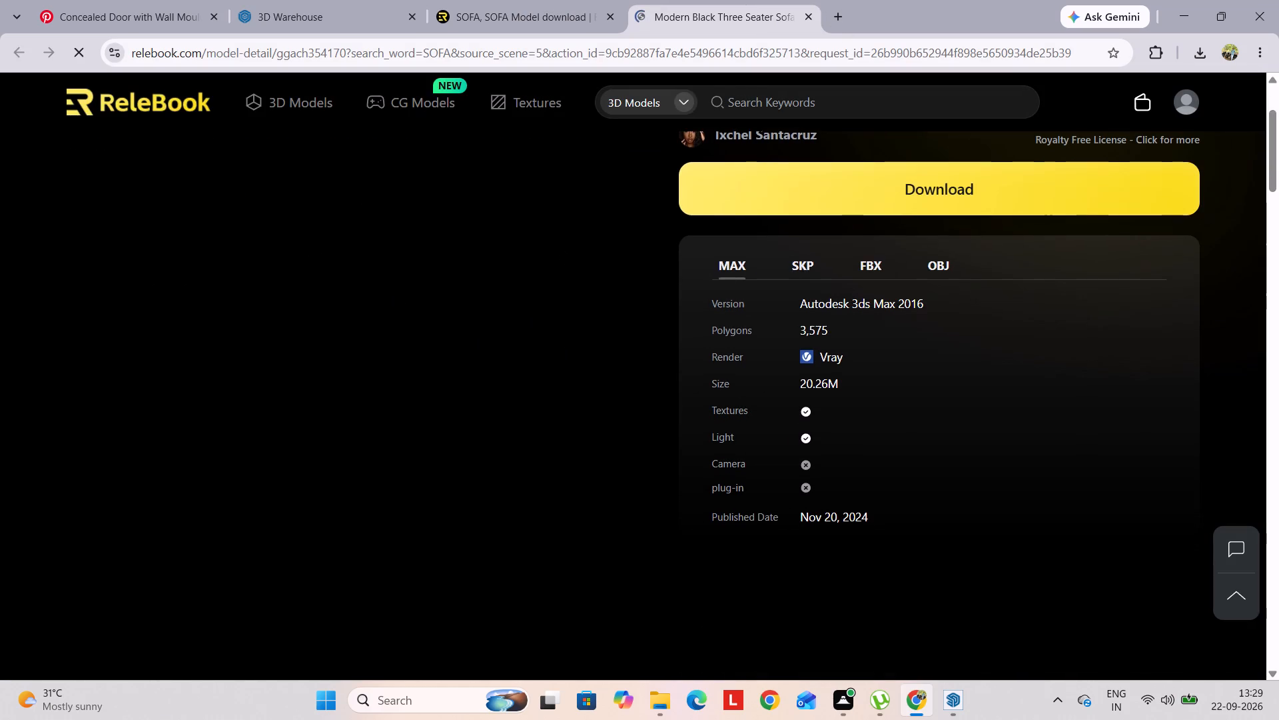
scroll(414, 445, "down", 3)
scroll(400, 395, "up", 10)
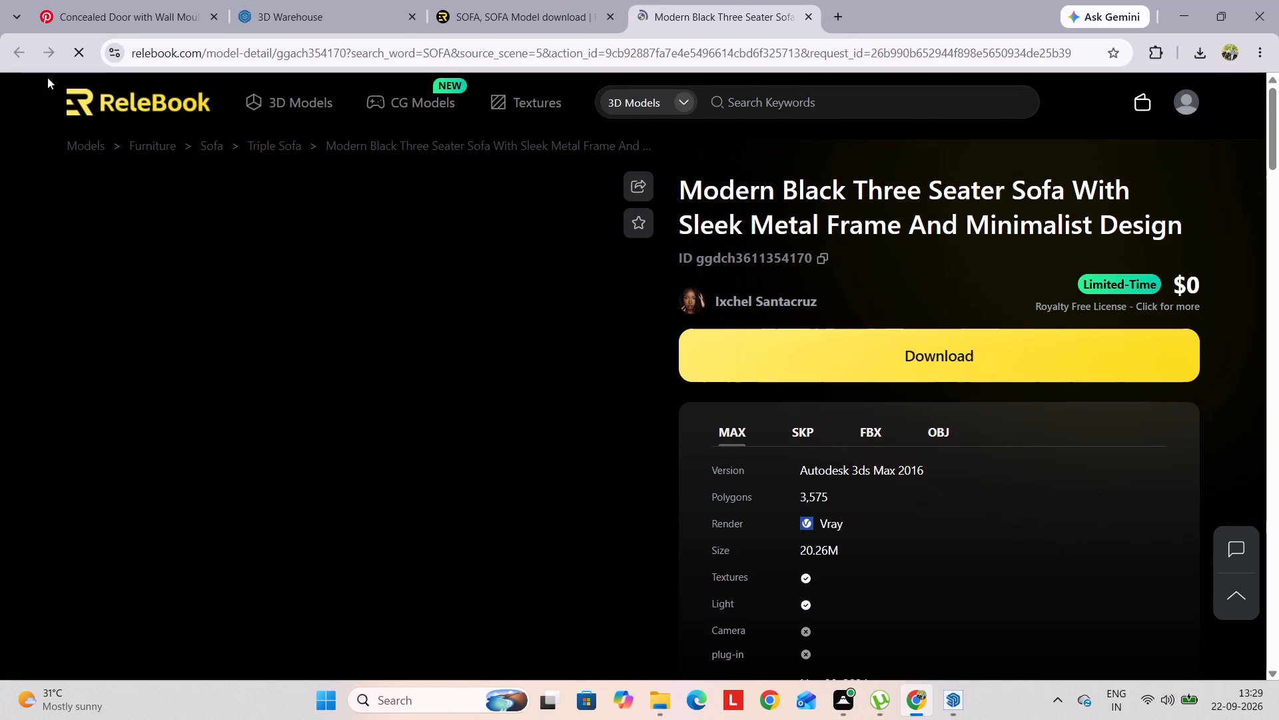
left_click(499, 18)
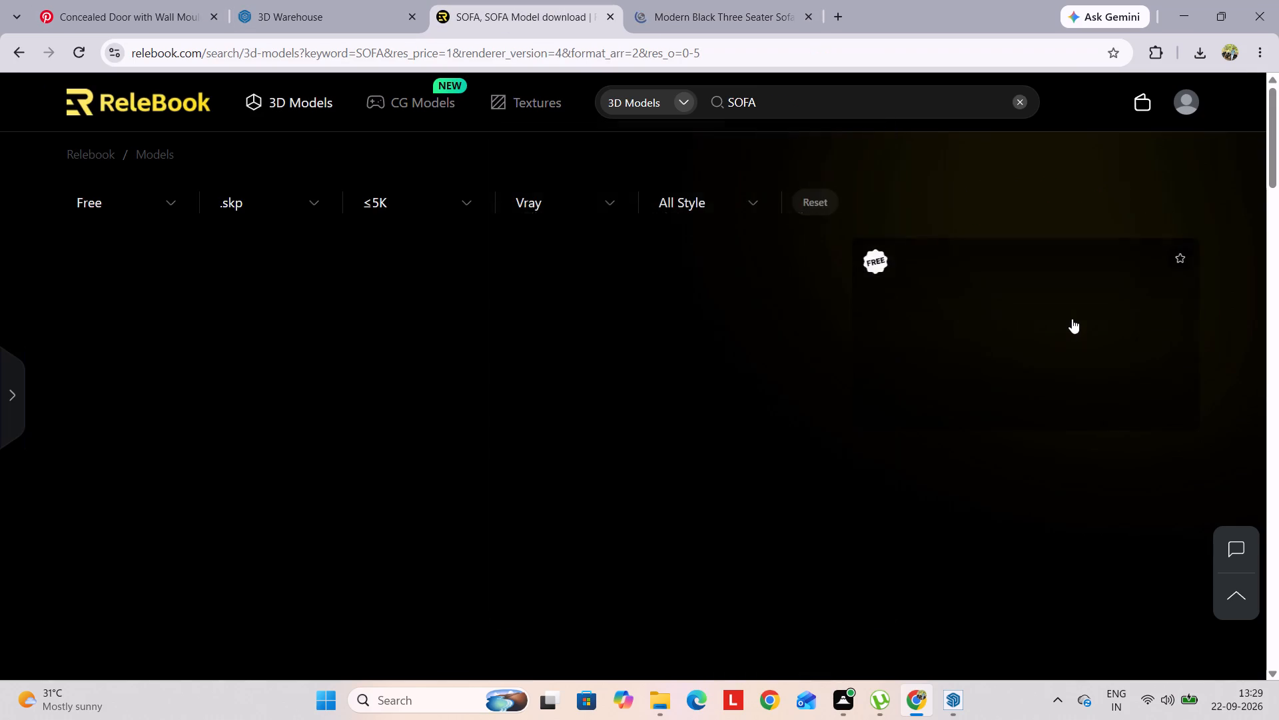
Open the Stylish Green Table and Chair Set model's details, then close it and the black three-seater sofa's page.
left_click(1072, 319)
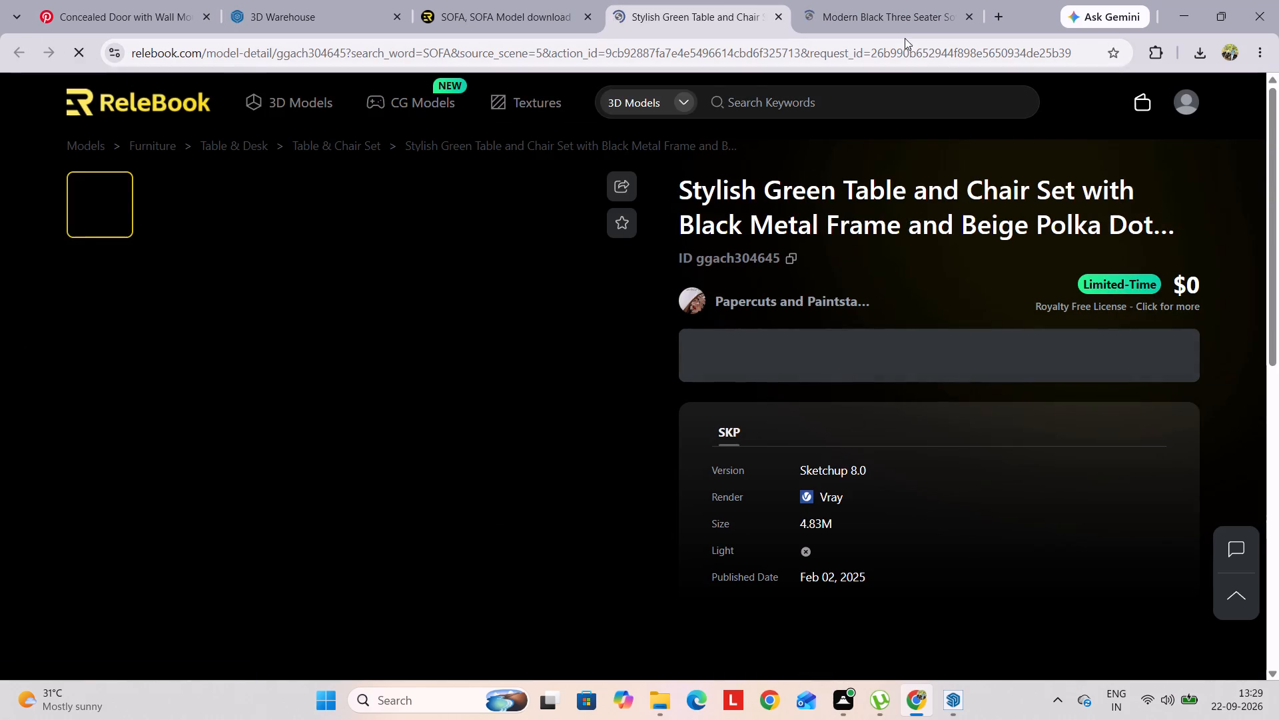
left_click(966, 12)
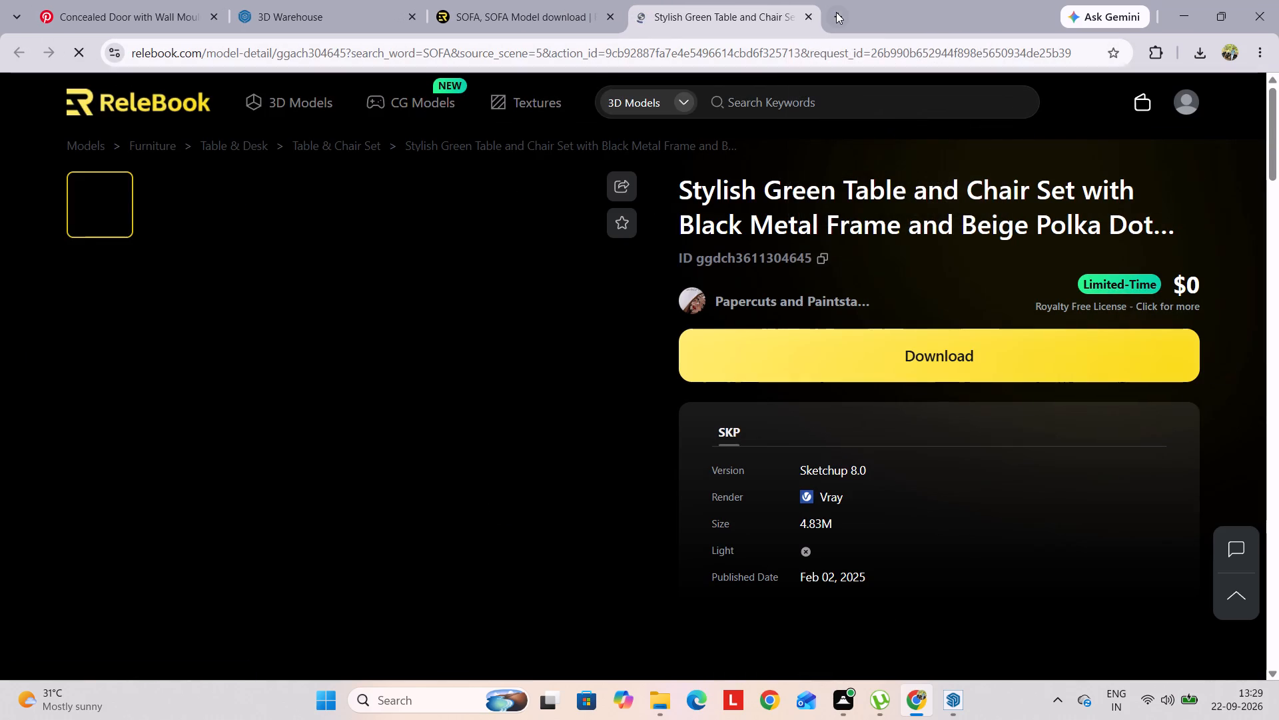
left_click(812, 19)
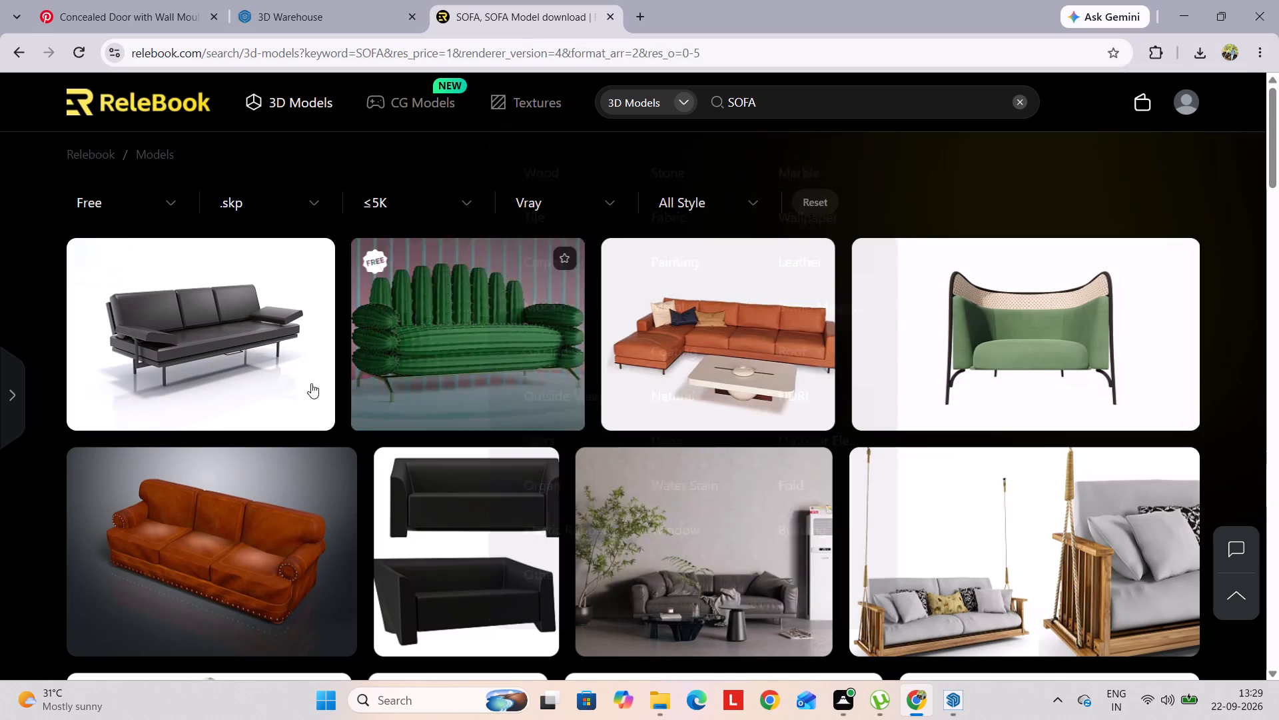
Look through the filtered free SketchUp sofa results for a suitable sofa model.
scroll(934, 463, "down", 2)
scroll(996, 447, "down", 3)
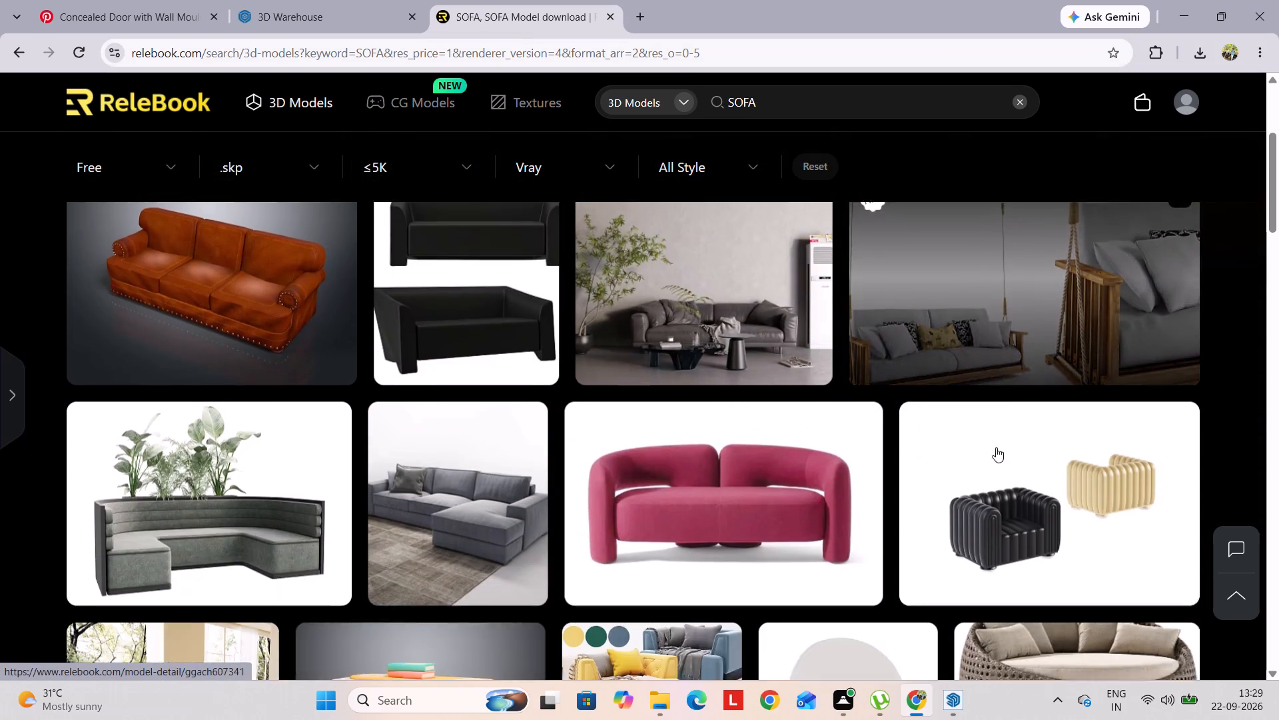
scroll(402, 359, "down", 3)
scroll(600, 385, "down", 2)
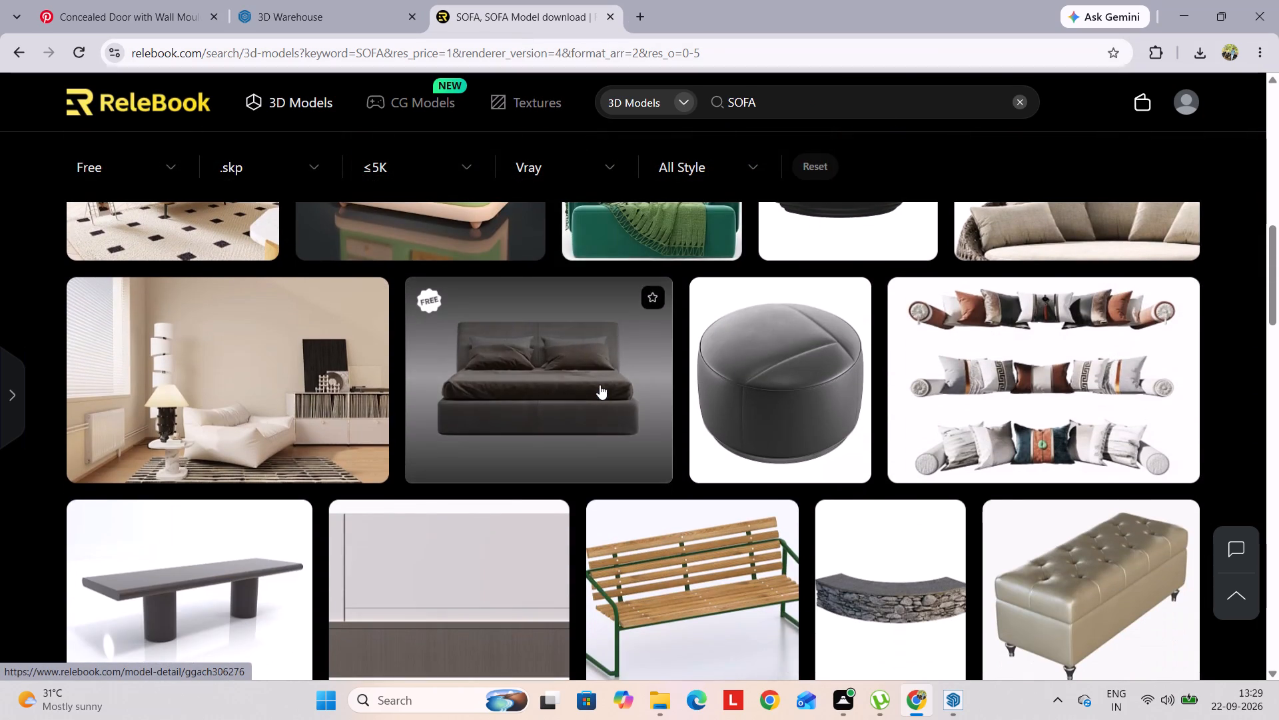
scroll(600, 385, "down", 14)
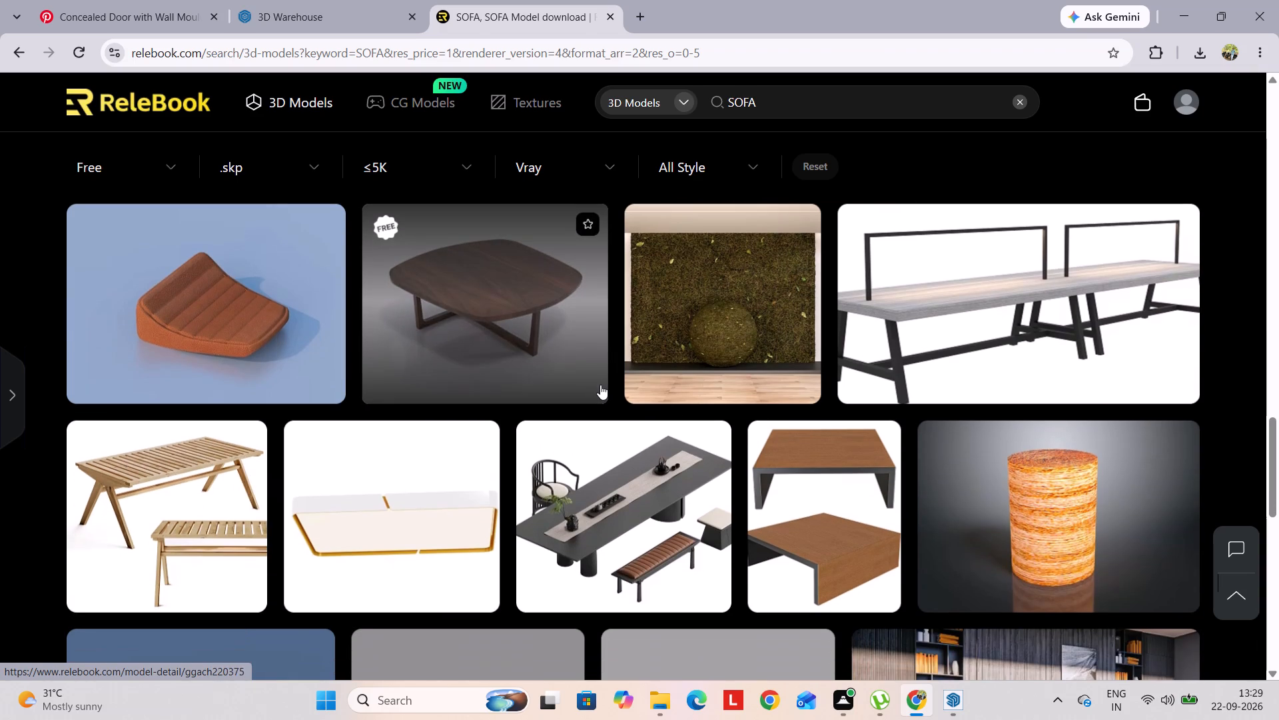
scroll(600, 385, "down", 7)
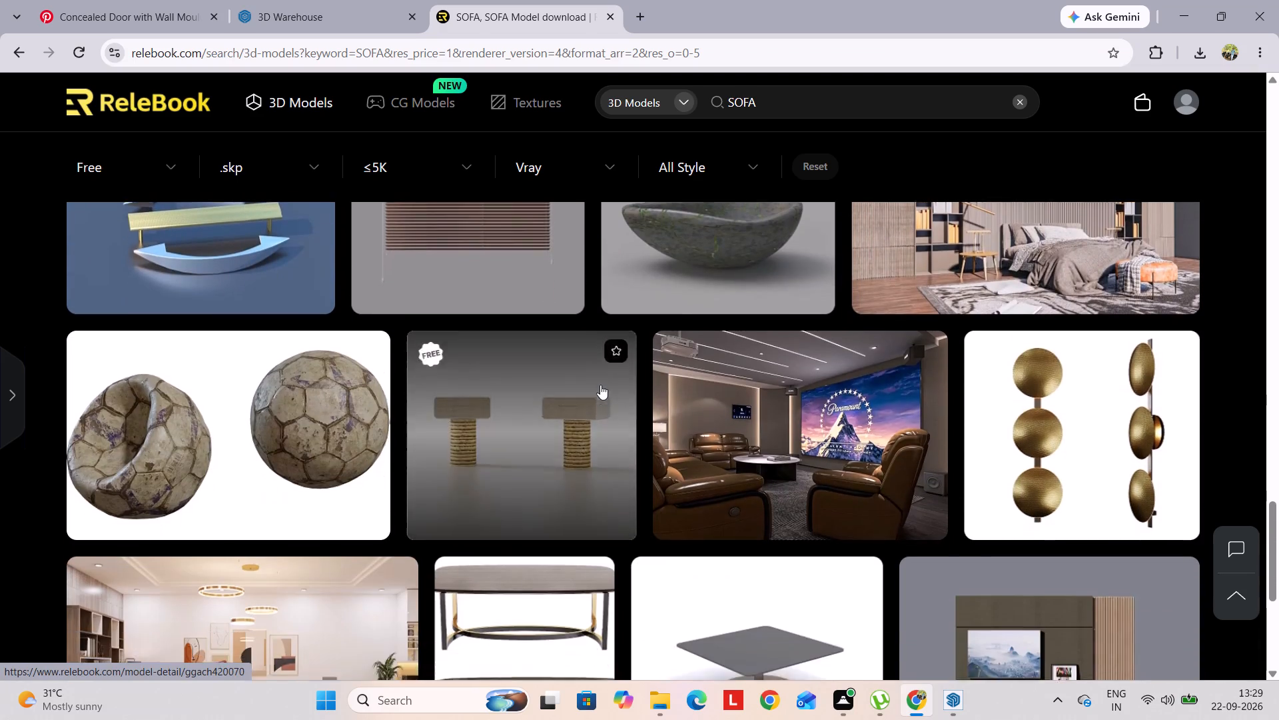
scroll(600, 385, "down", 6)
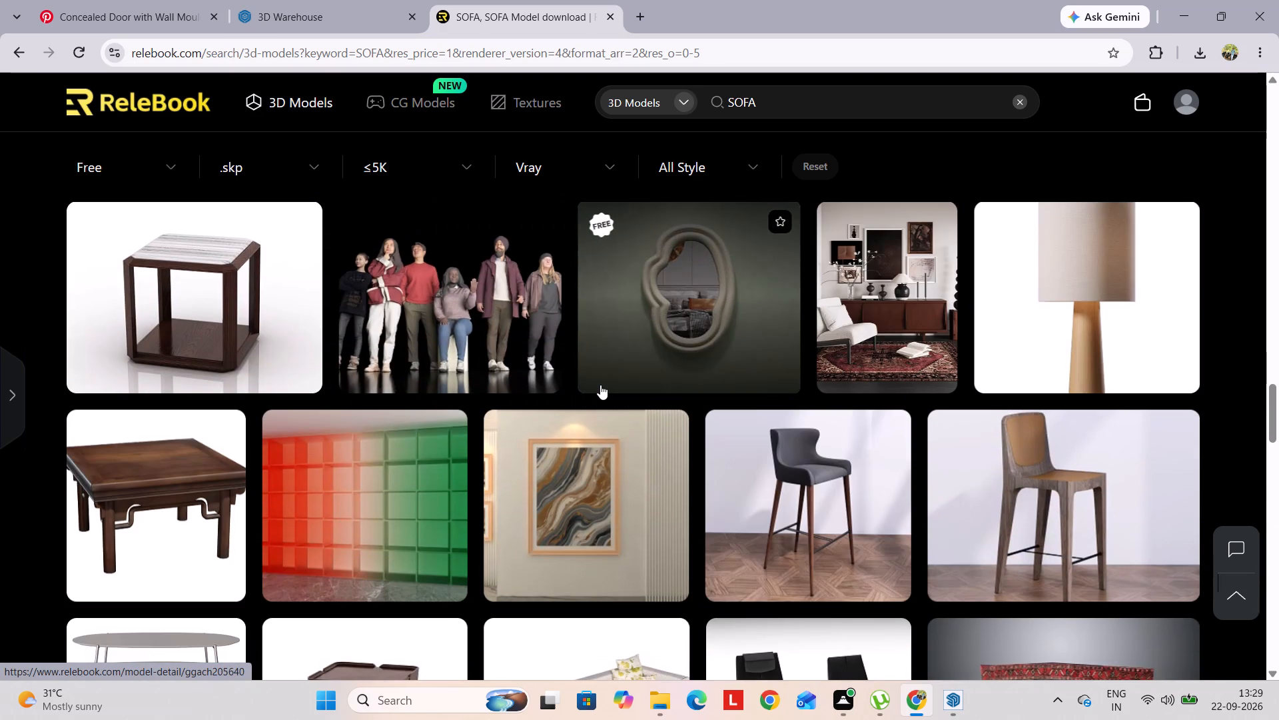
scroll(600, 385, "down", 10)
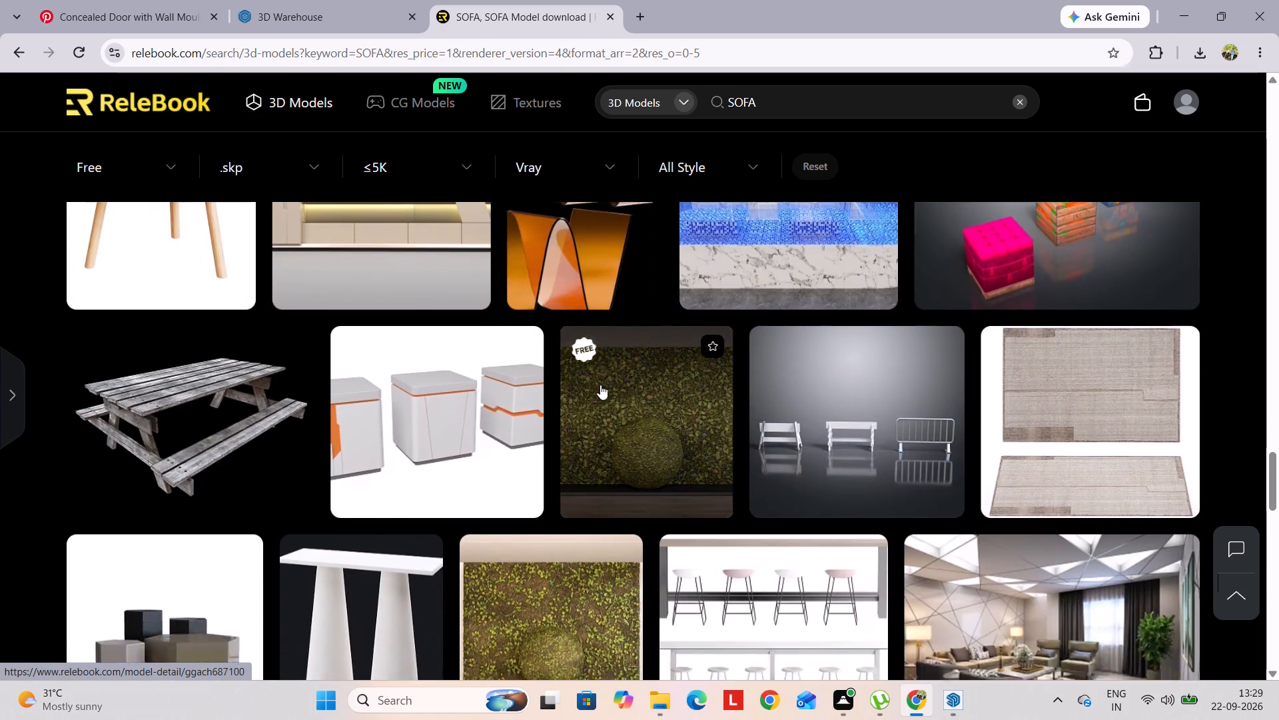
scroll(600, 385, "down", 8)
scroll(600, 385, "up", 11)
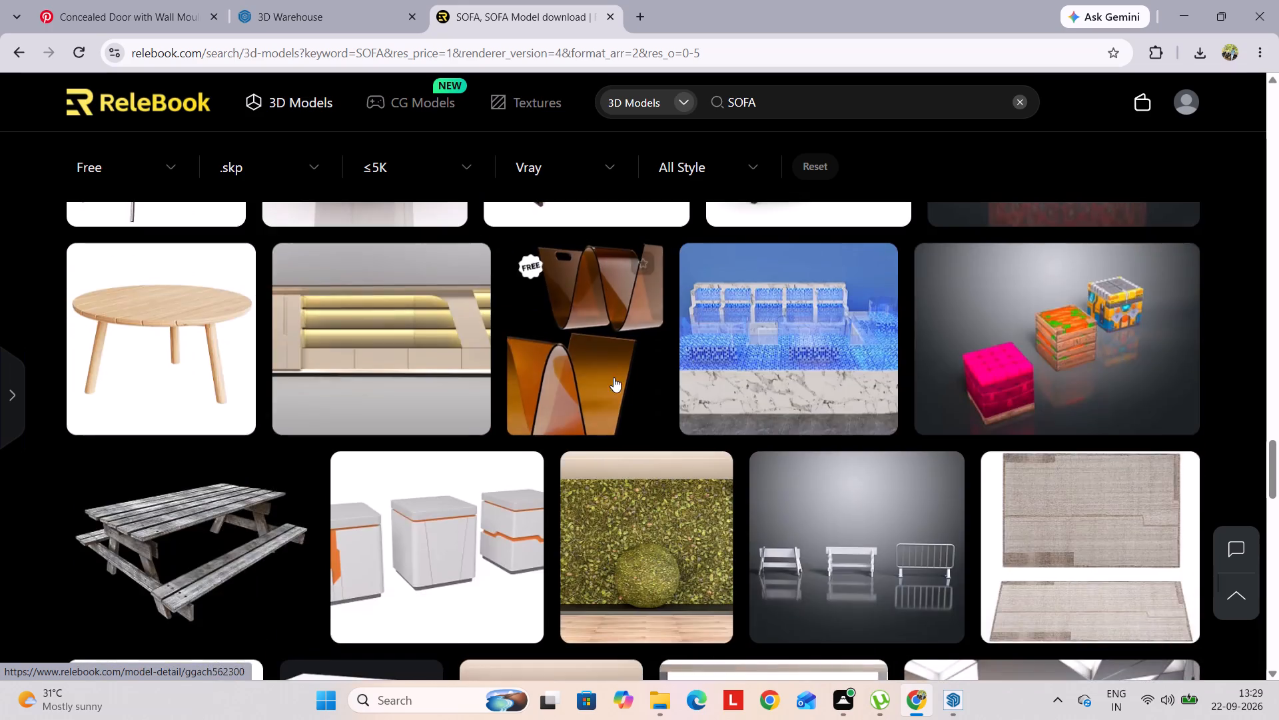
scroll(614, 377, "up", 20)
scroll(614, 377, "up", 11)
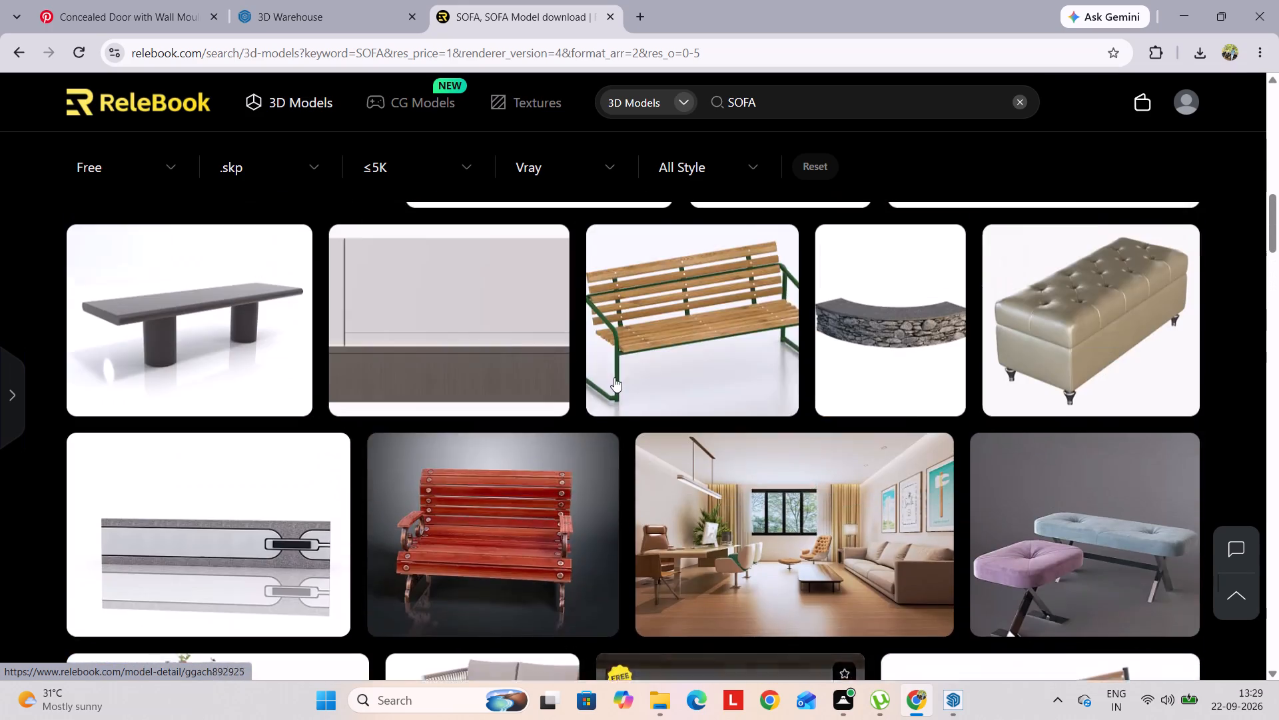
scroll(614, 377, "up", 9)
scroll(614, 377, "down", 4)
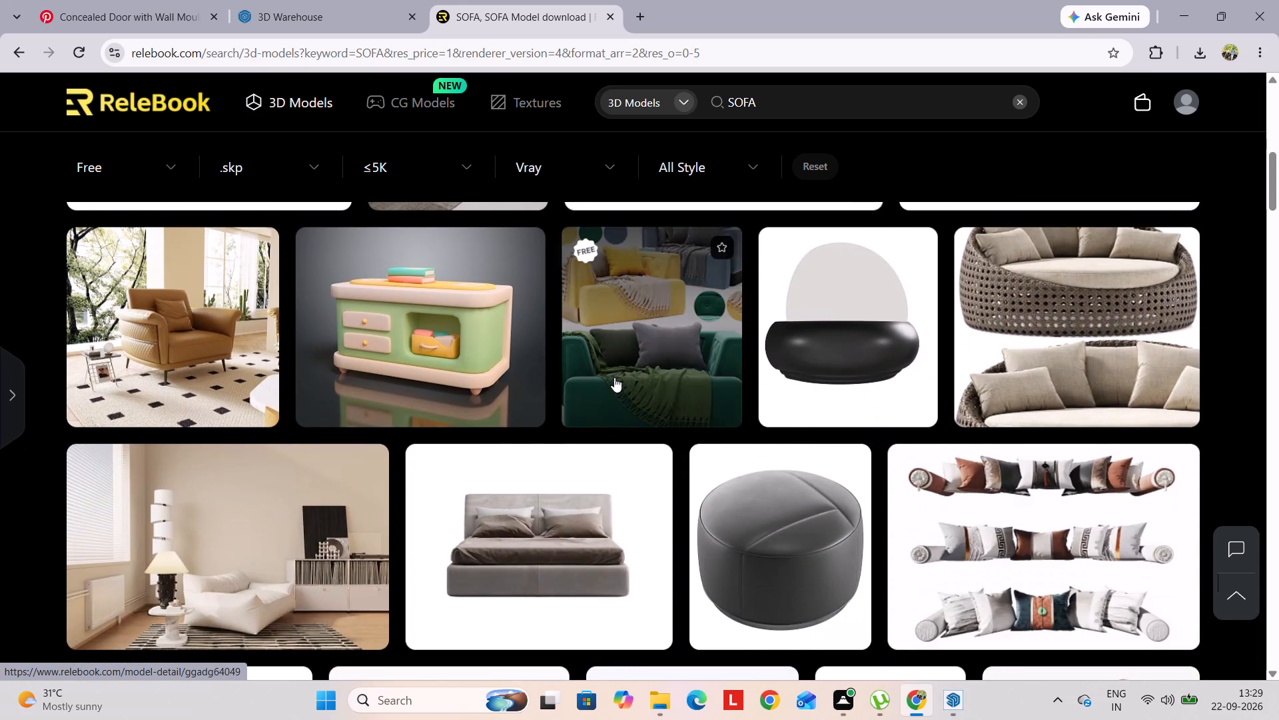
scroll(614, 377, "up", 7)
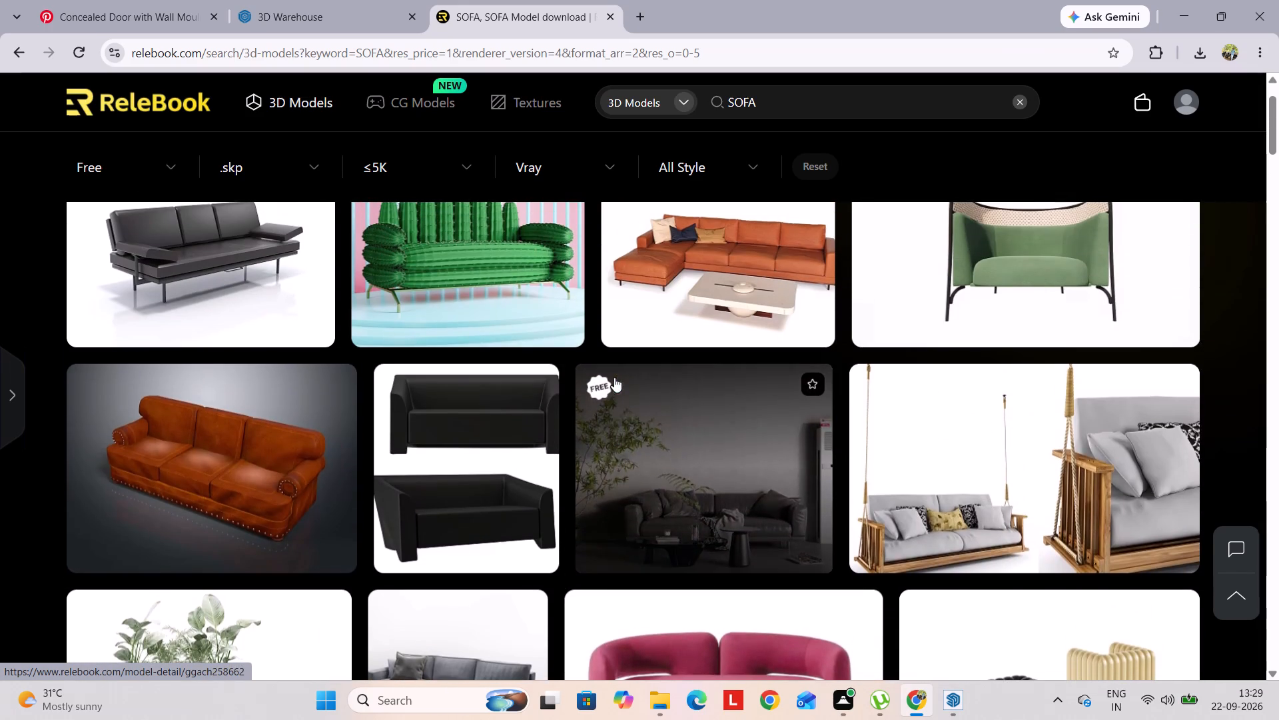
scroll(815, 486, "up", 4)
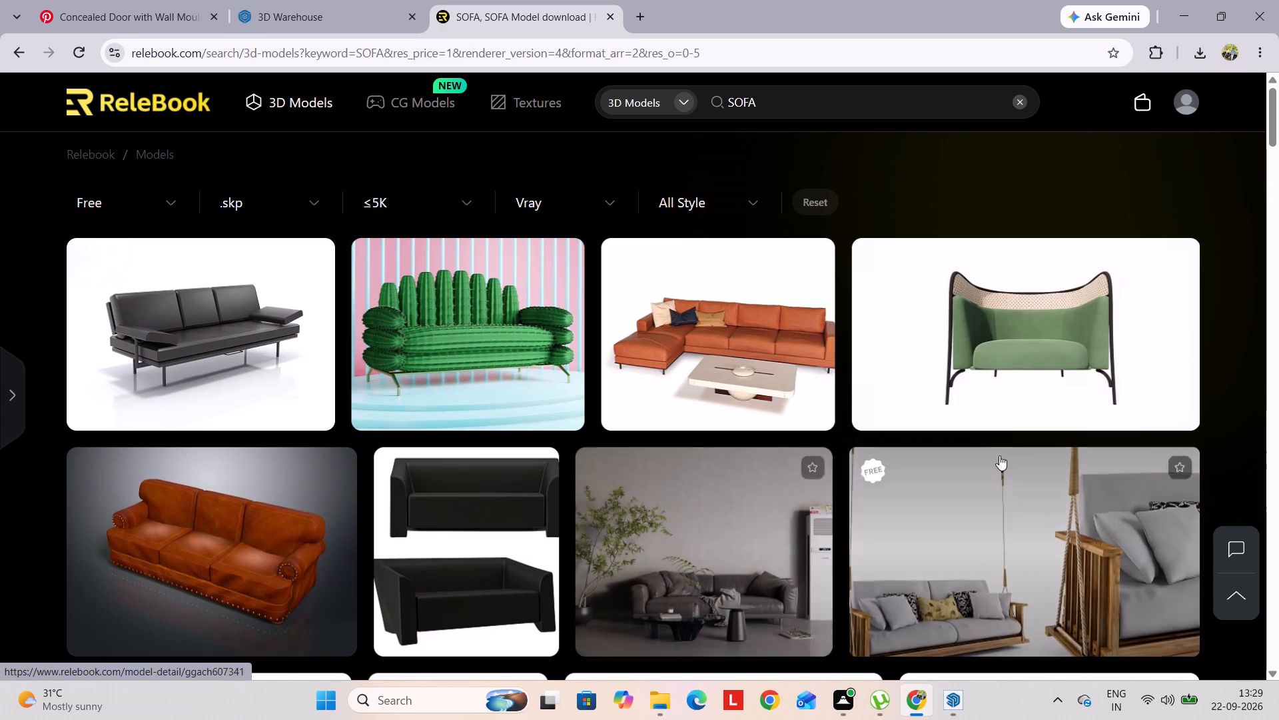
Run a new 3D model search for sofa.
left_click(817, 93)
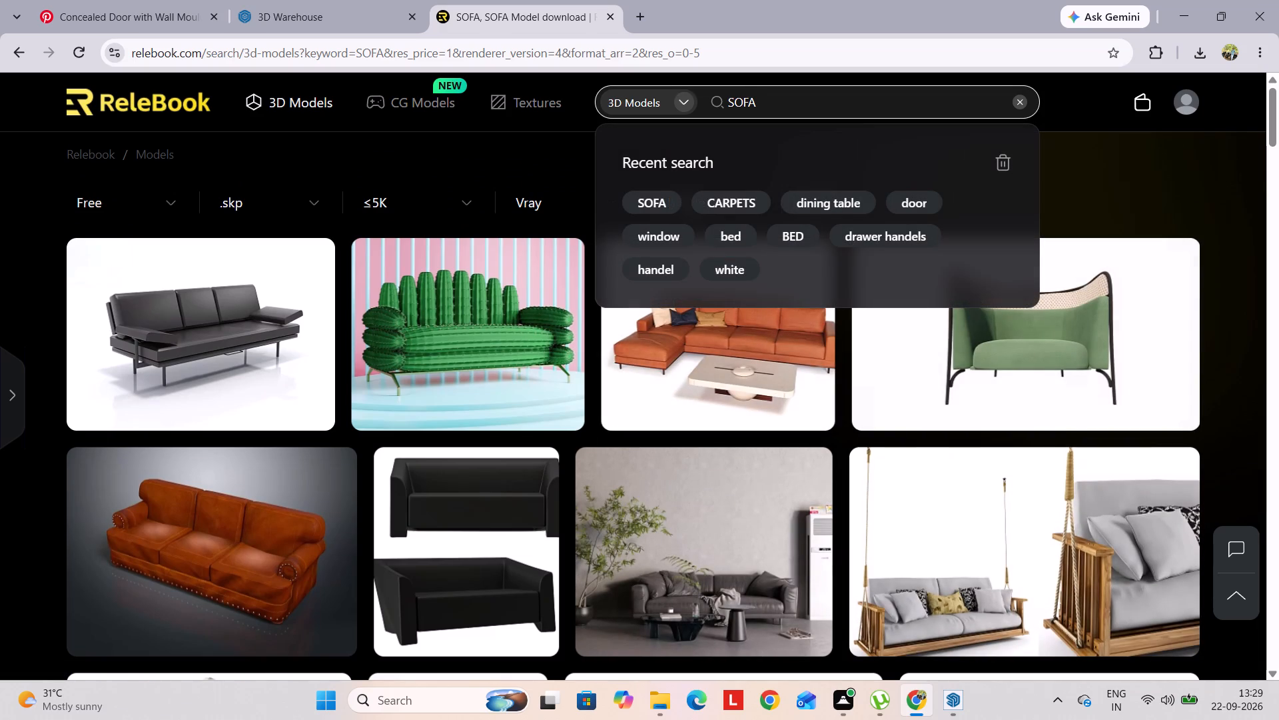
key("BackSpace")
key("BackSpace")
key("BackSpace")
key("BackSpace")
type("sp")
key("BackSpace")
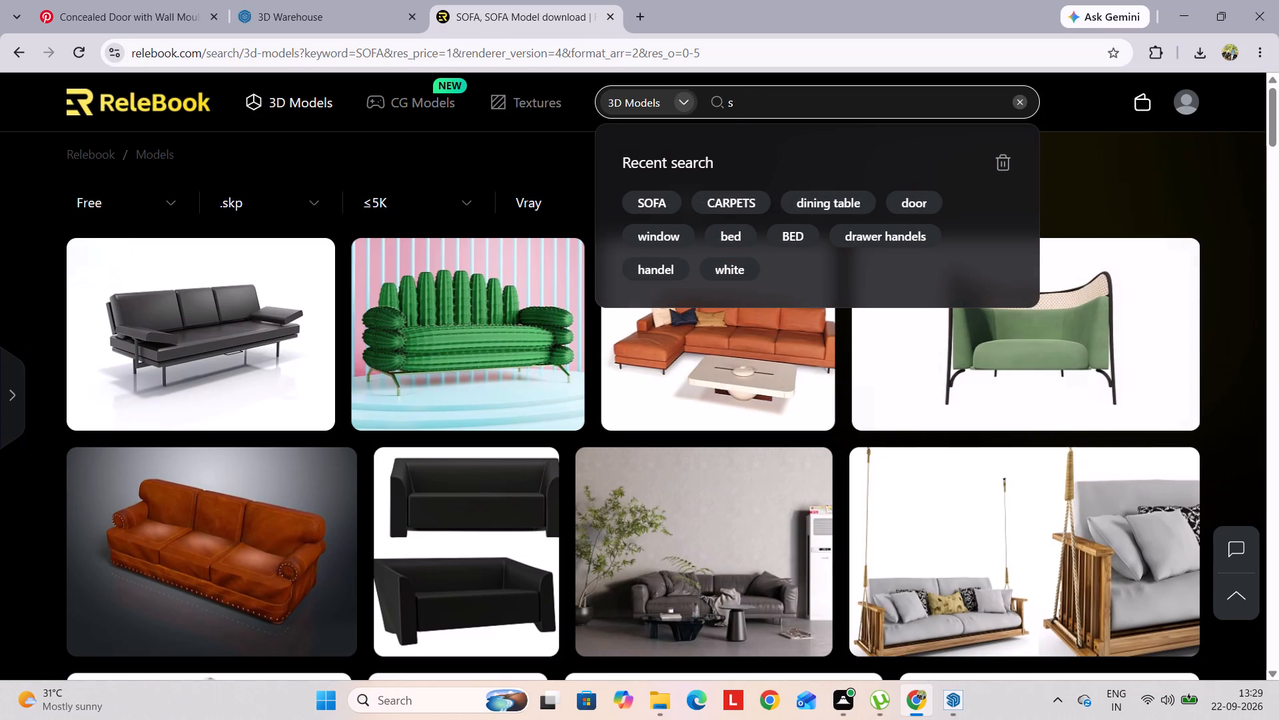
type("ofa")
key("Return")
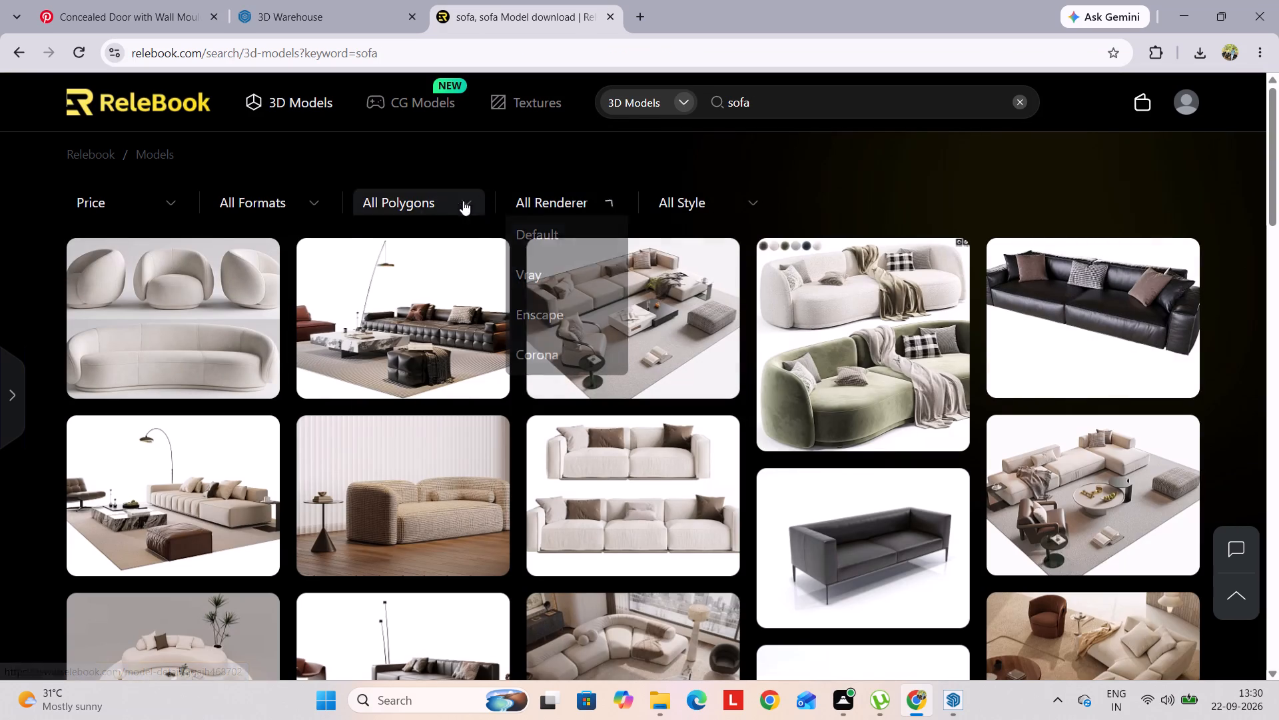
Filter the sofa results to Free price and try to limit them to the Sketchup (.skp) format.
left_click(119, 233)
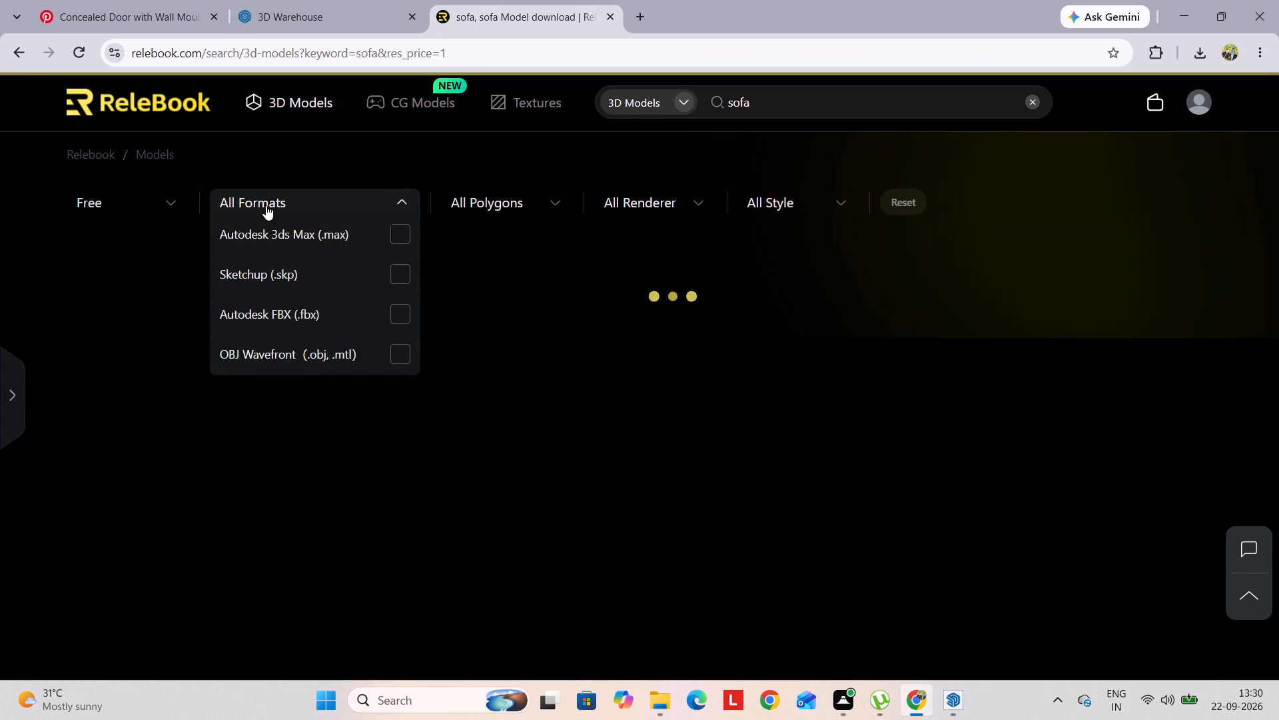
left_click(272, 283)
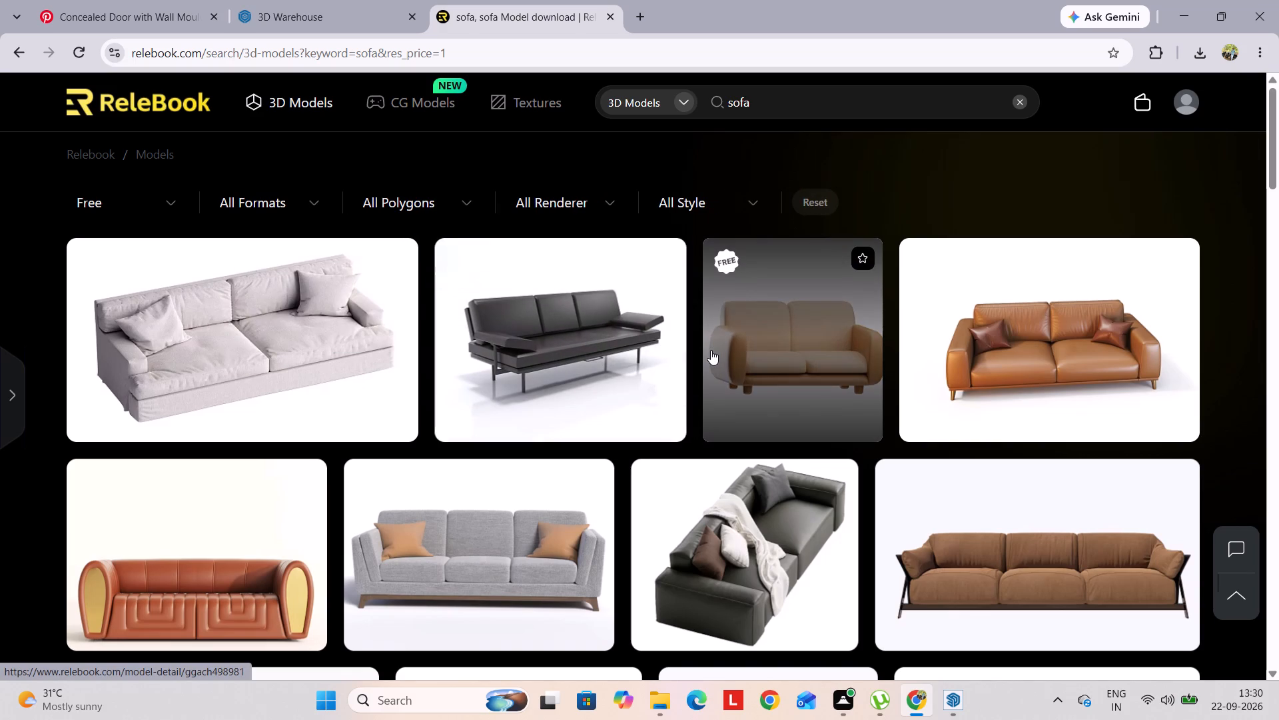
Open the Modern Yellow Two Seater Sofa model and check its download files without downloading any.
scroll(815, 385, "down", 1)
scroll(795, 277, "down", 3)
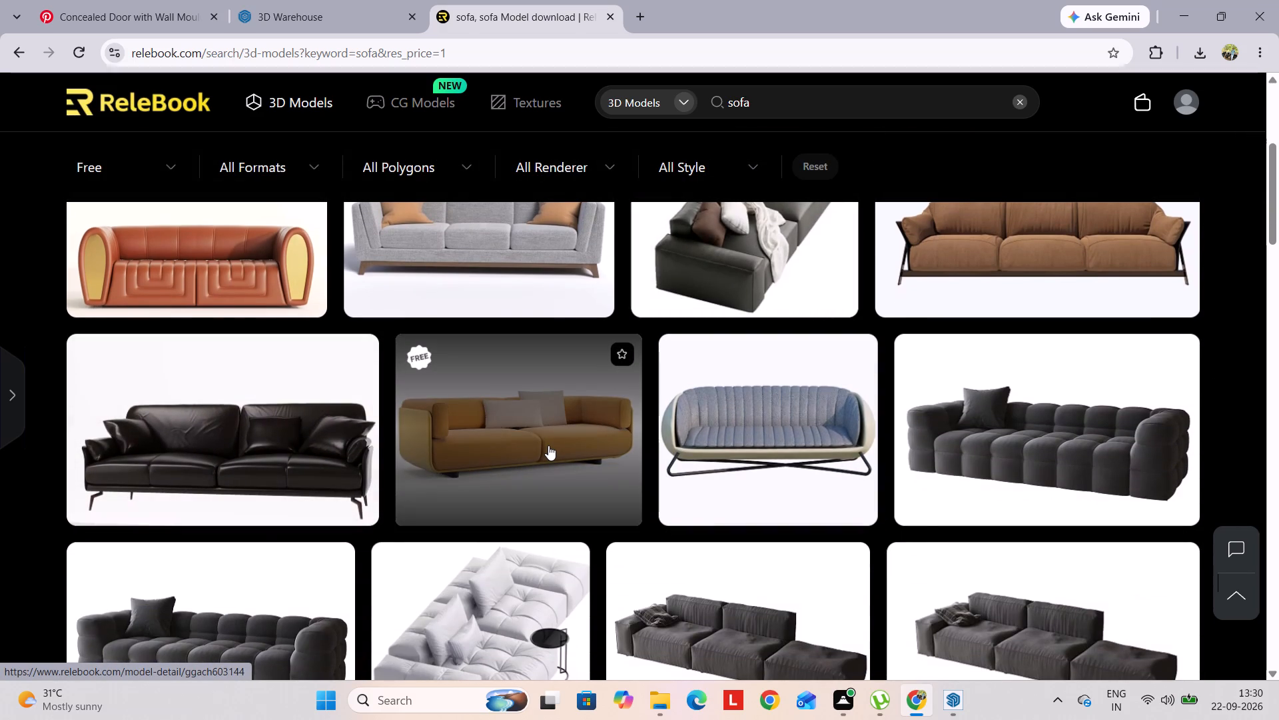
left_click(548, 445)
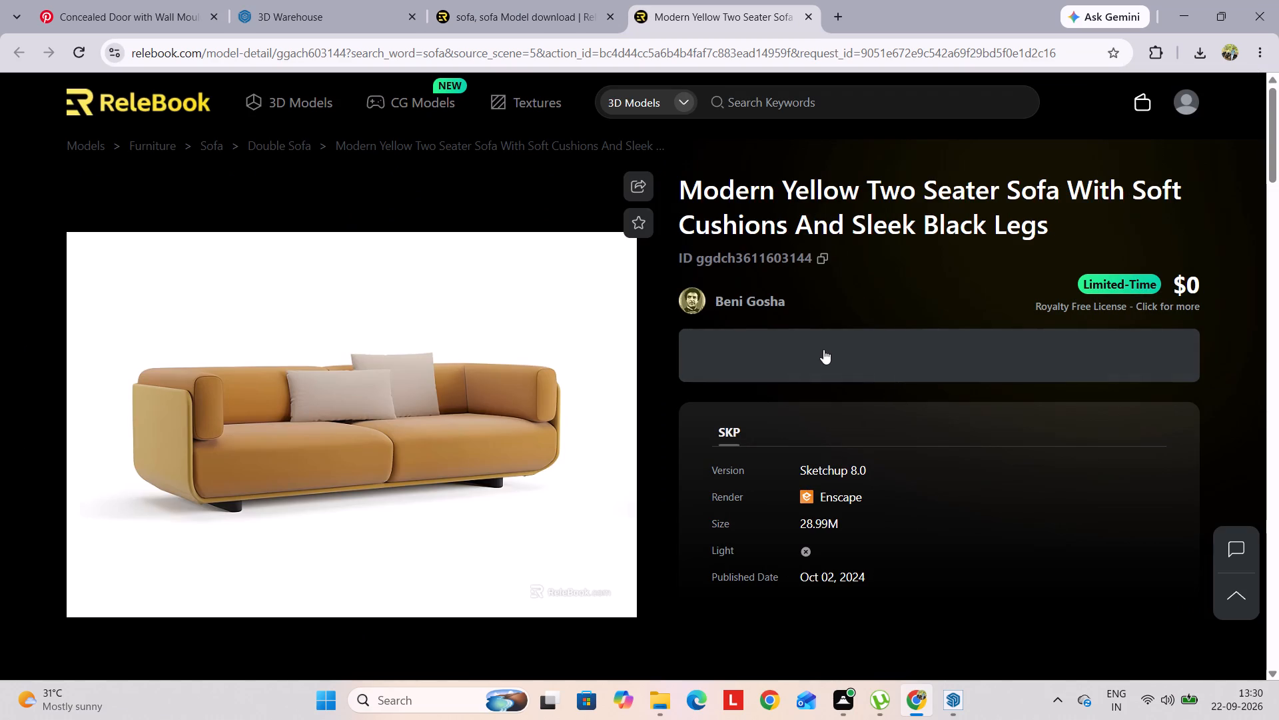
left_click(907, 355)
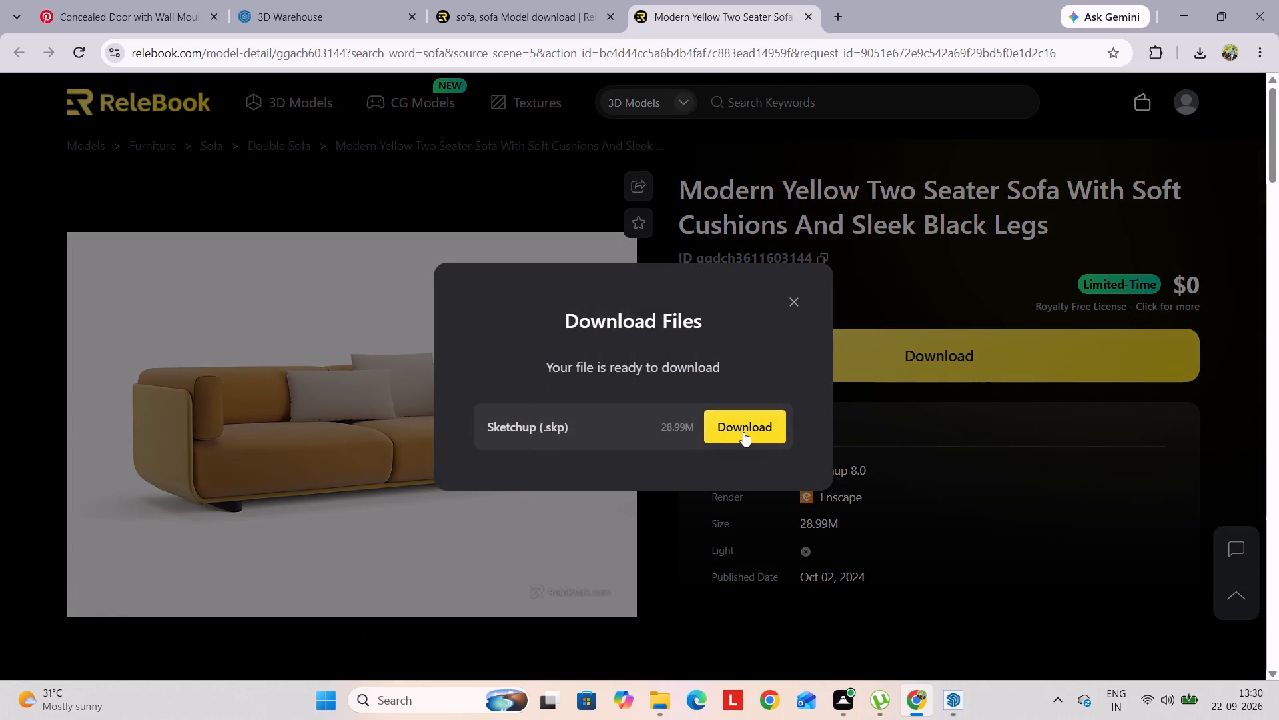
left_click(795, 301)
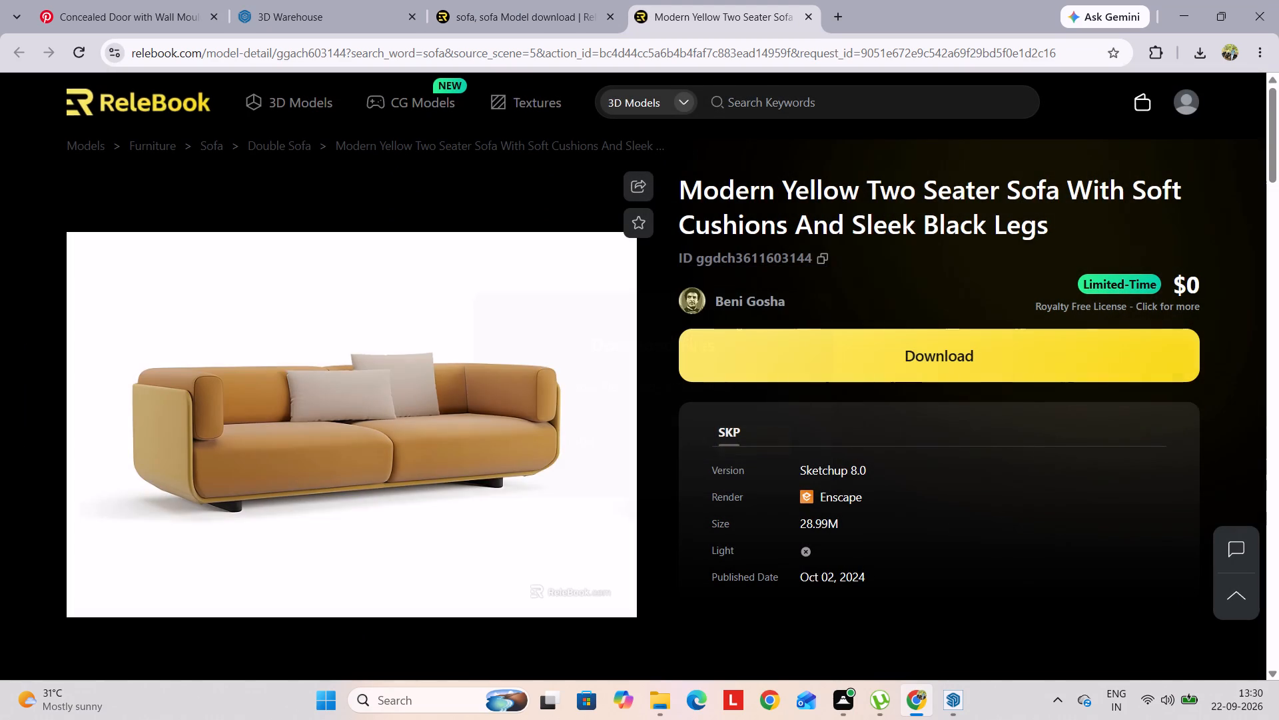
Examine the related sofas and the Beige Fabric Sectional Sofa's details, and return to the sofa results.
scroll(818, 492, "down", 2)
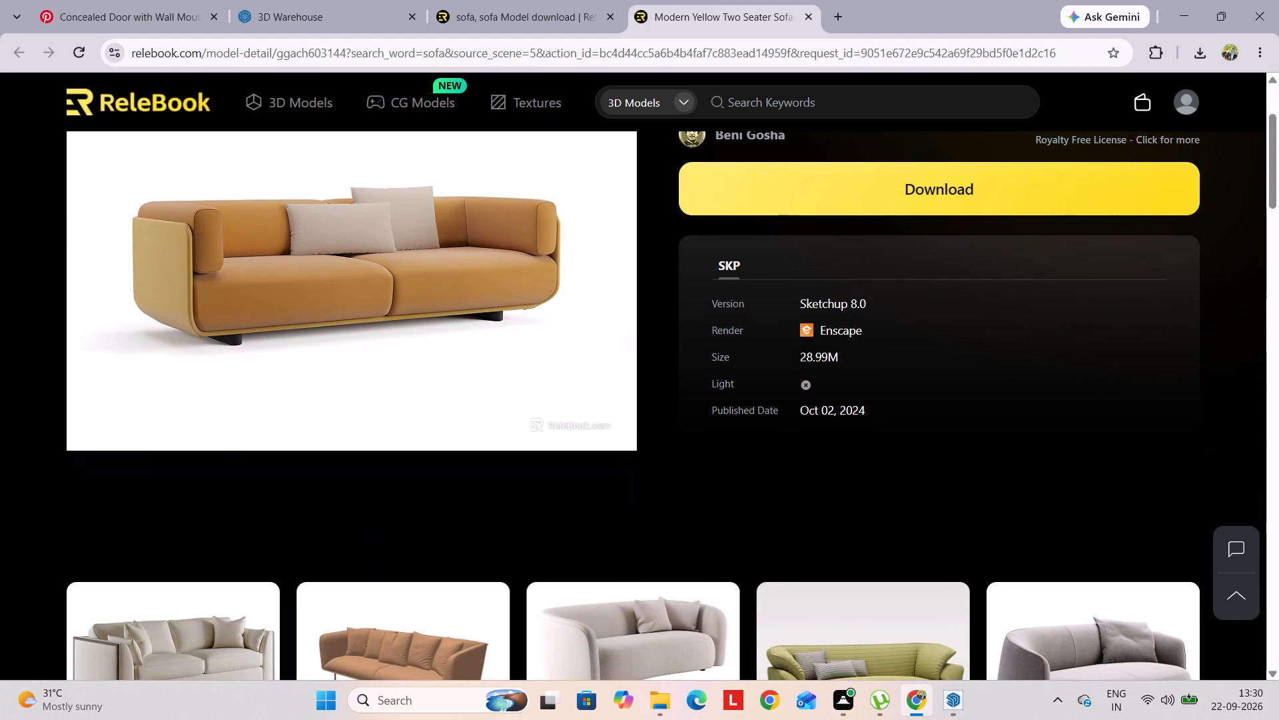
scroll(837, 323, "down", 3)
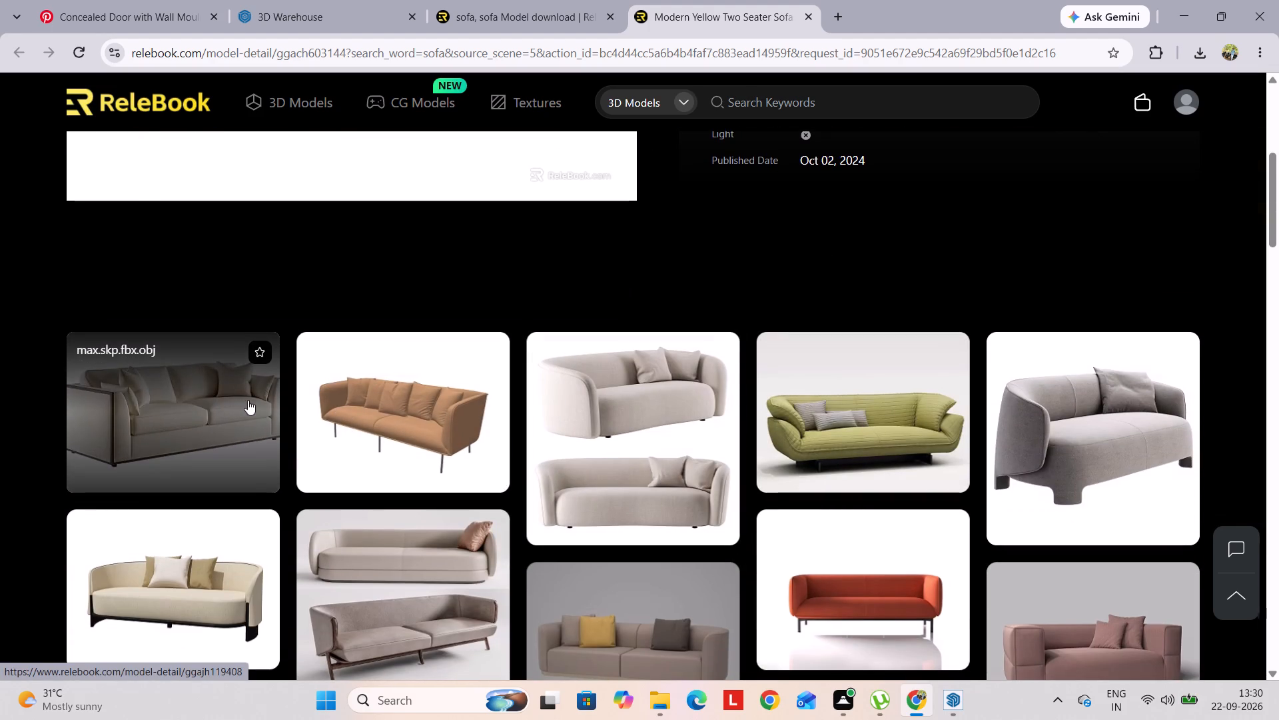
left_click(642, 467)
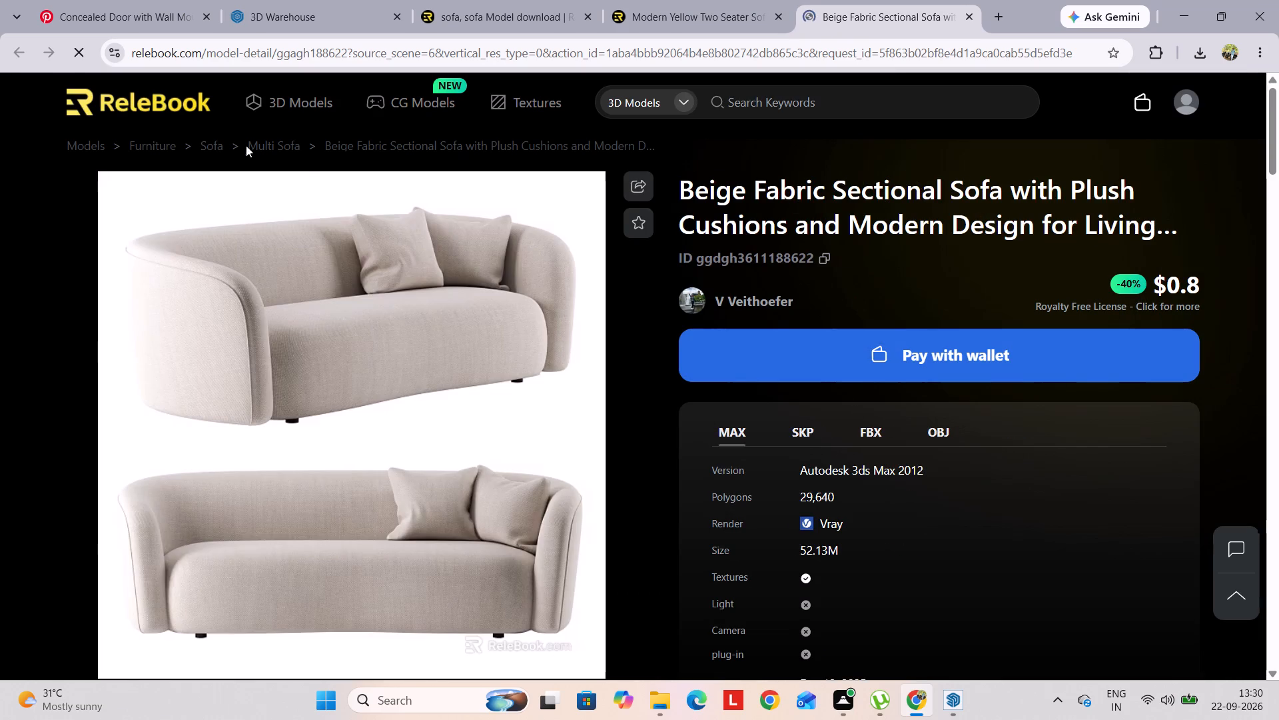
left_click(738, 2)
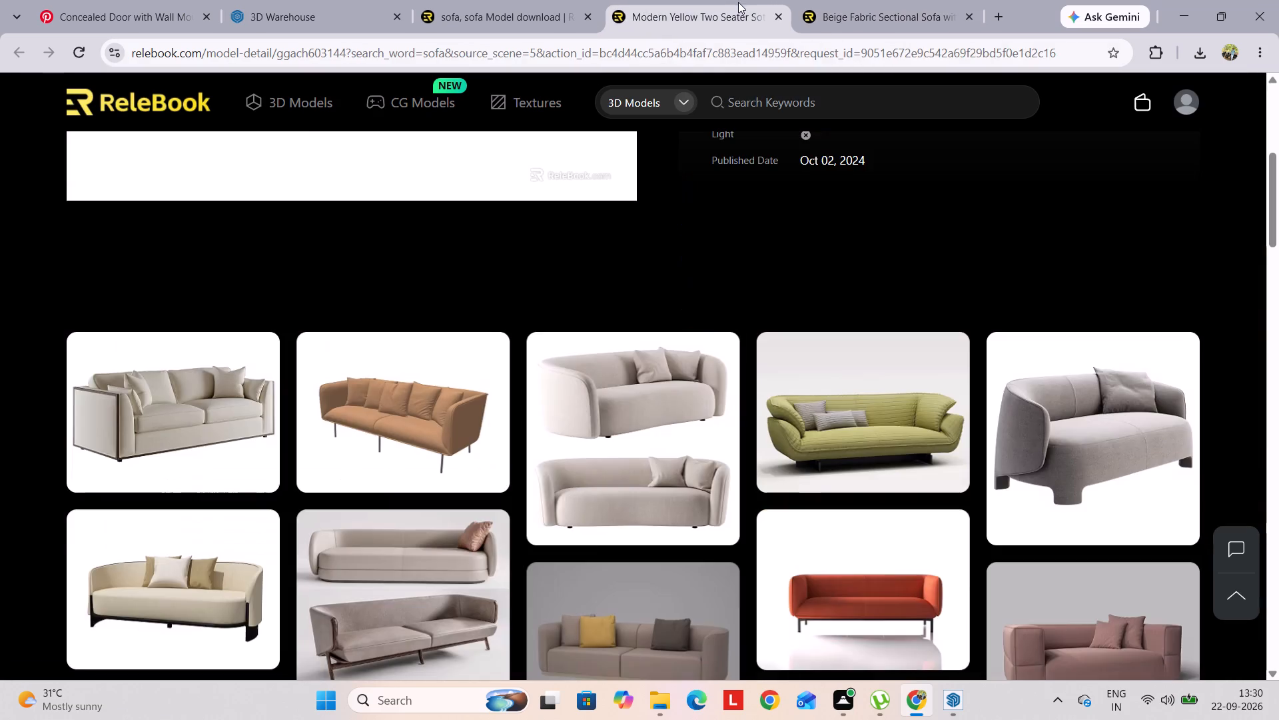
left_click(490, 17)
Filter the free sofa results to the Vray renderer and look through them.
scroll(456, 375, "up", 11)
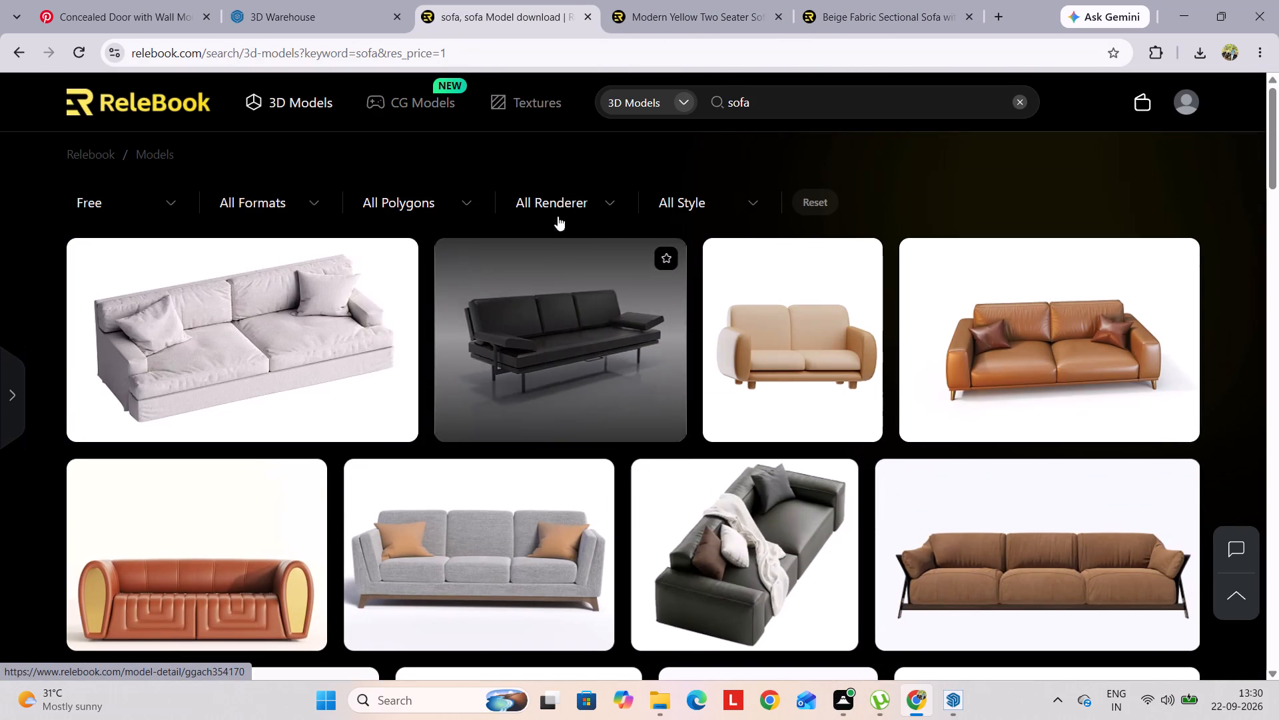
left_click(558, 273)
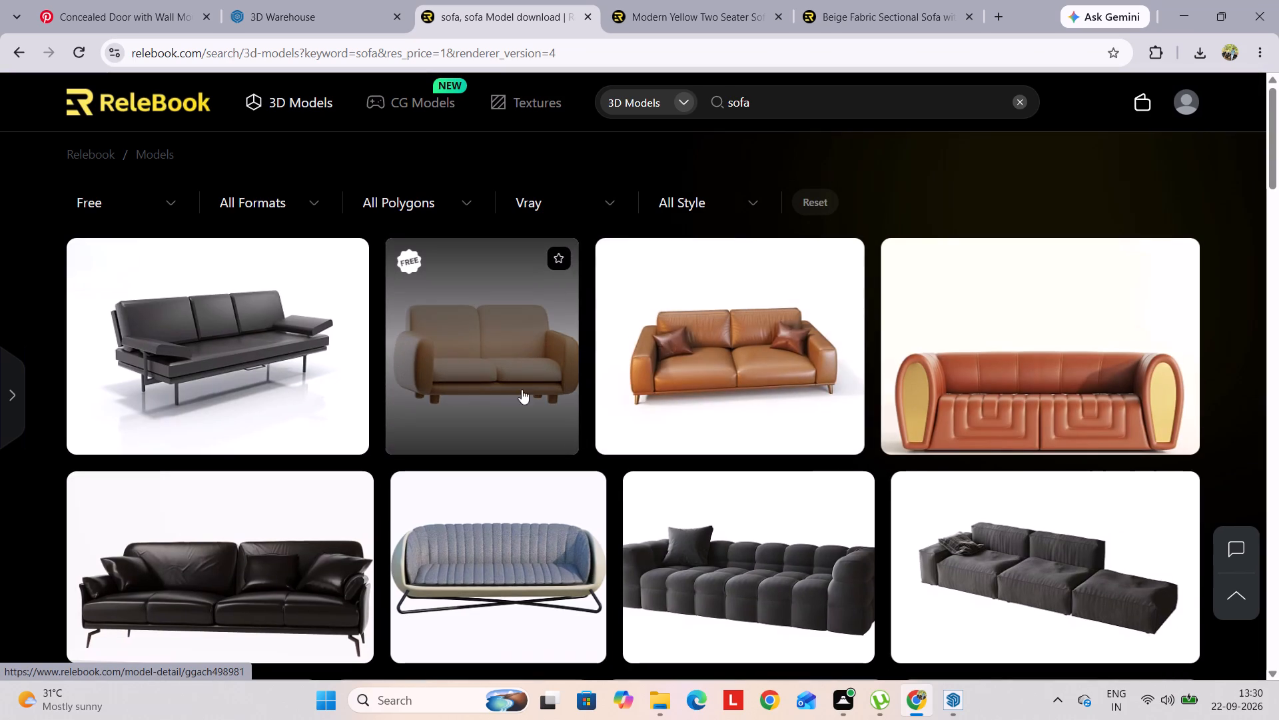
scroll(574, 400, "down", 3)
scroll(734, 423, "down", 5)
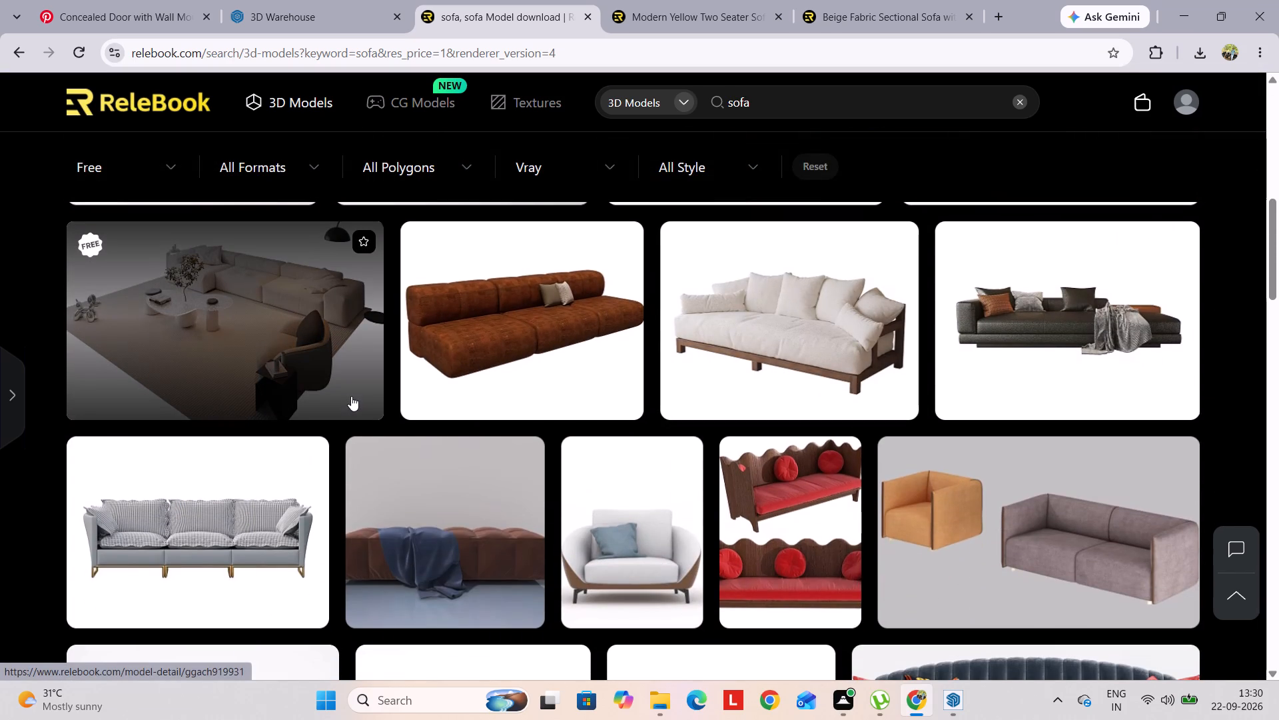
Check the download formats of the Modern Living Room Interior model with the L-shaped sofa and return to the sofa results.
scroll(351, 396, "up", 2)
left_click(222, 472)
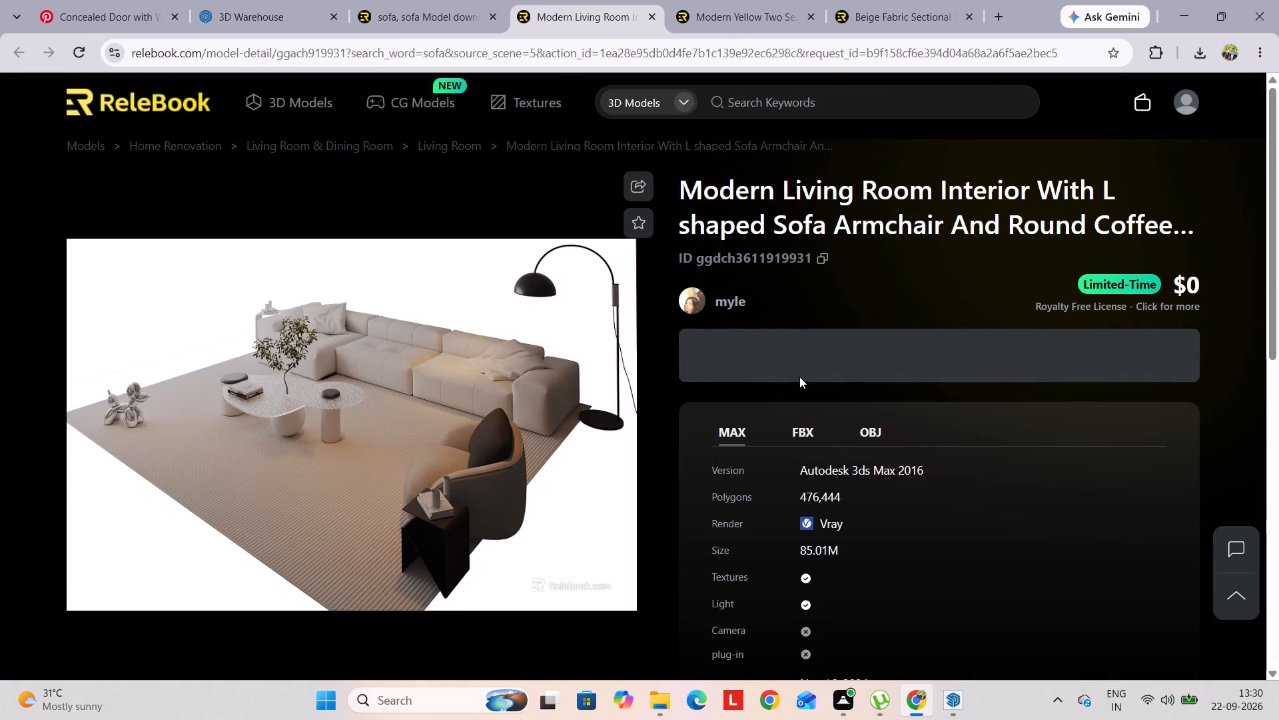
left_click(929, 362)
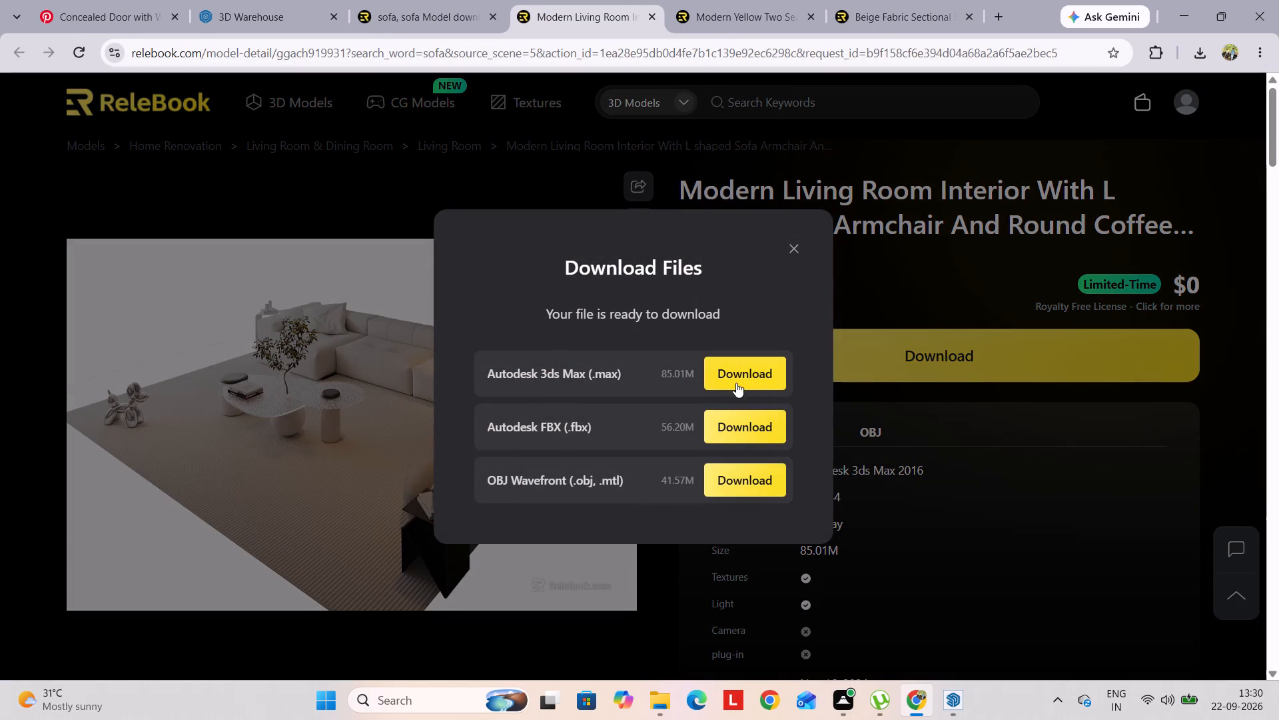
left_click(1005, 448)
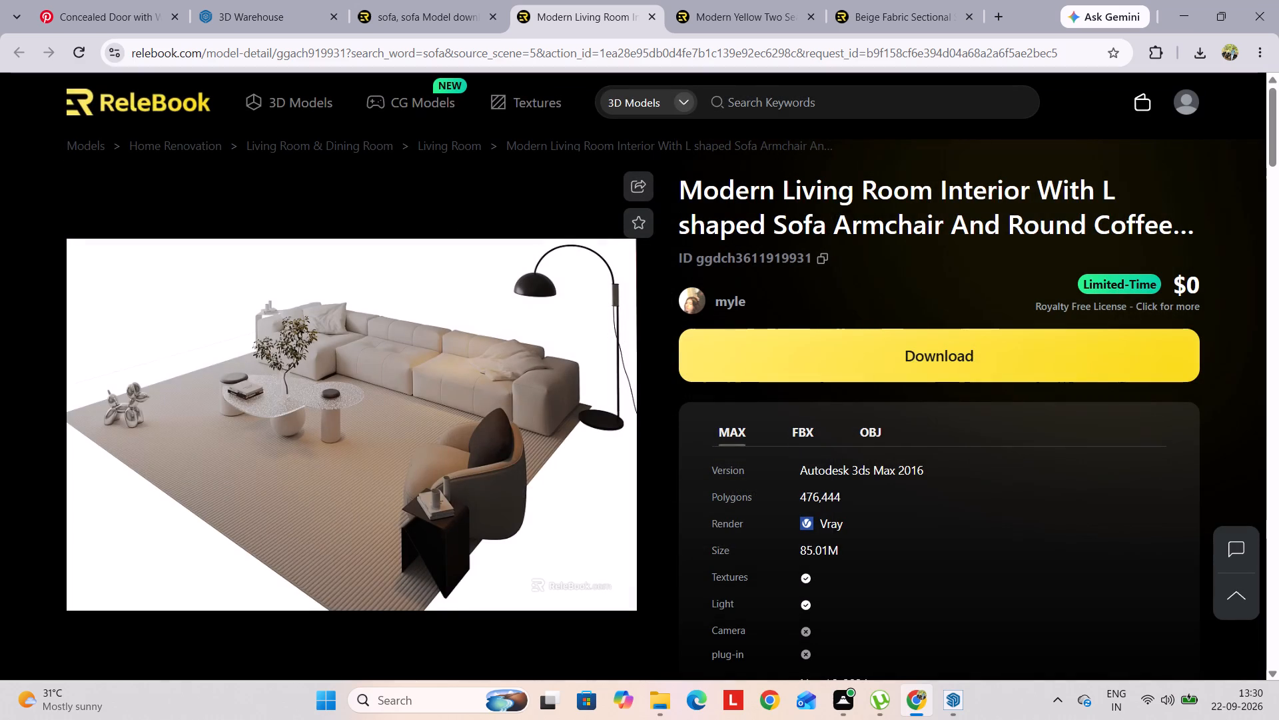
left_click(395, 15)
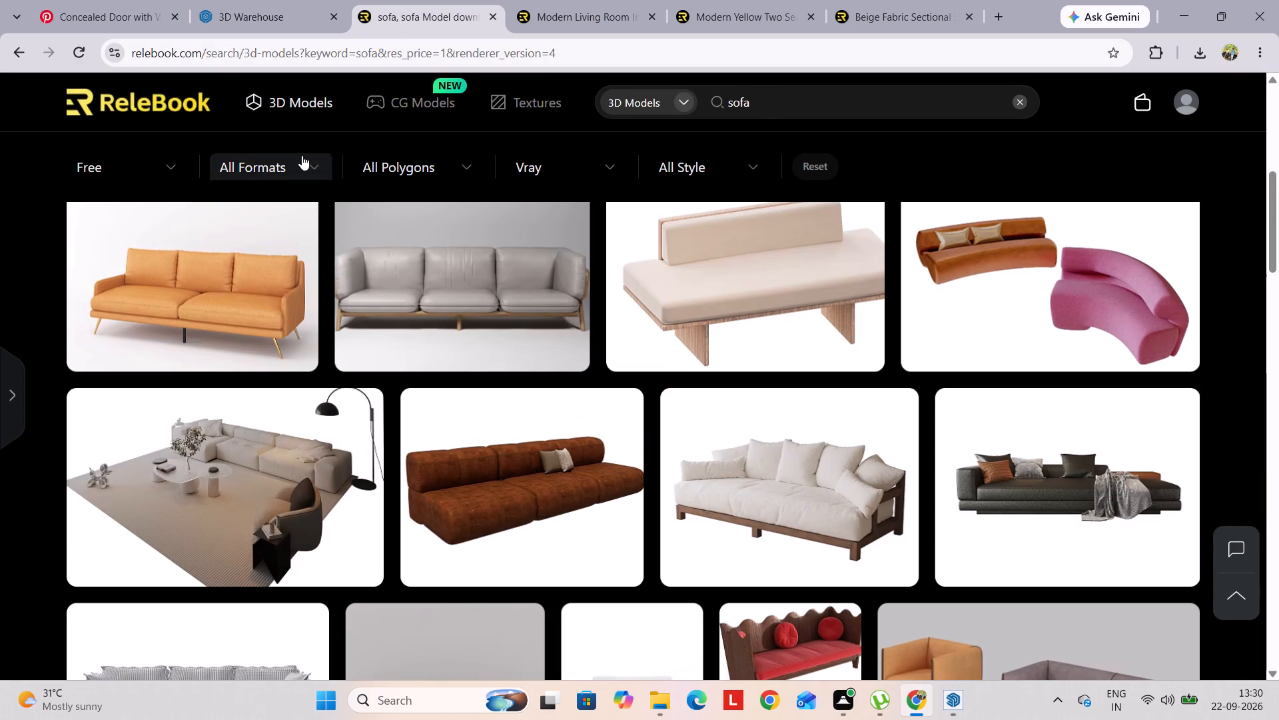
Filter the free Vray sofa results to the SketchUp .skp format and look through them for a suitable set.
left_click(274, 237)
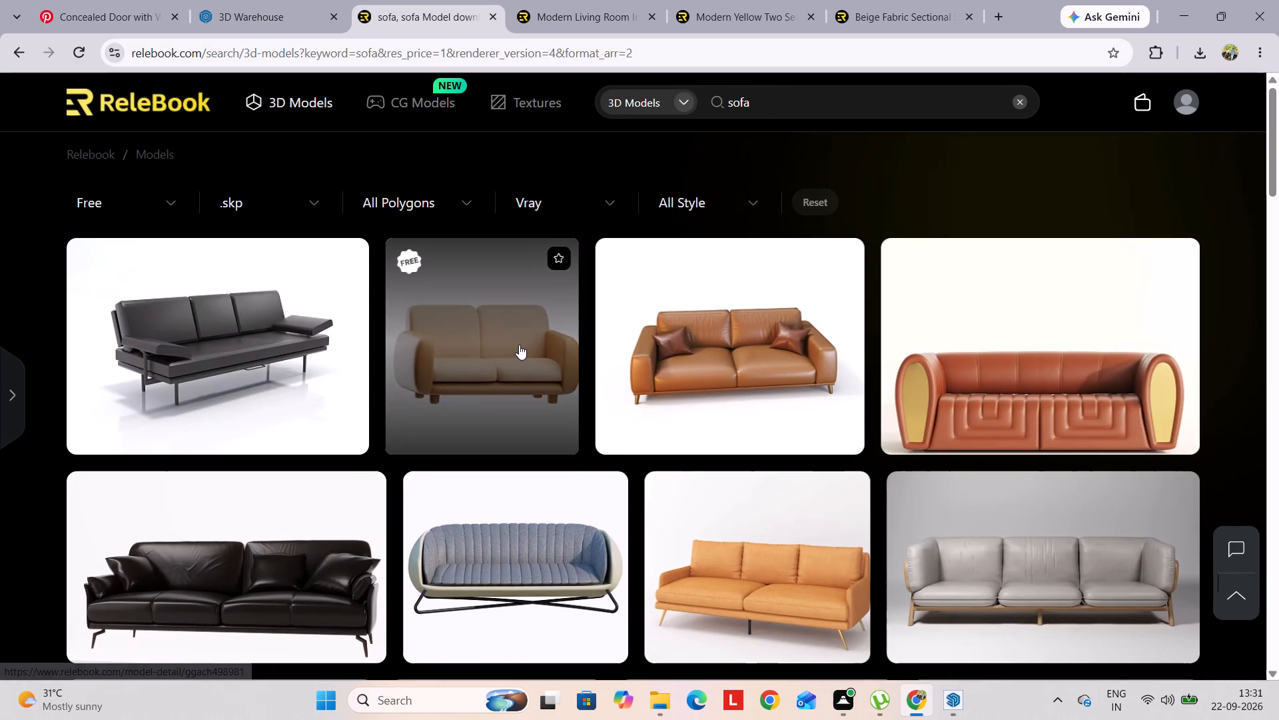
scroll(519, 345, "down", 2)
scroll(914, 385, "down", 3)
scroll(731, 365, "down", 4)
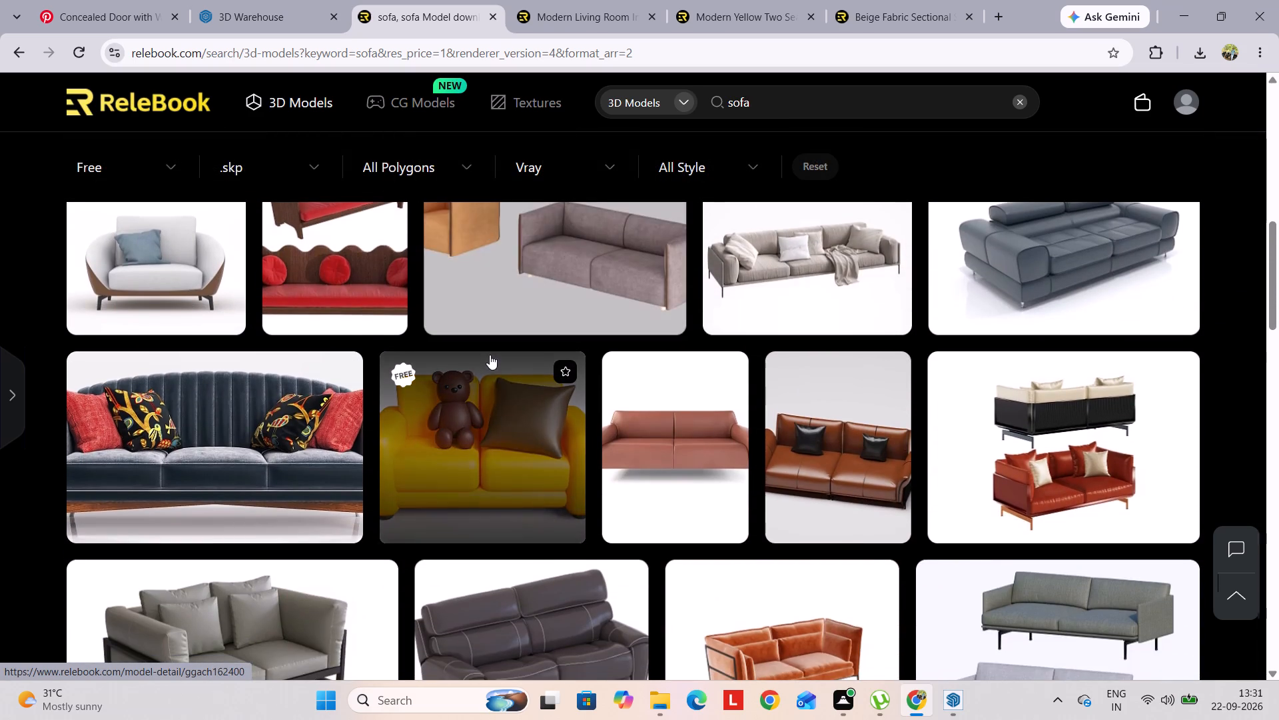
scroll(490, 355, "down", 2)
scroll(574, 351, "down", 4)
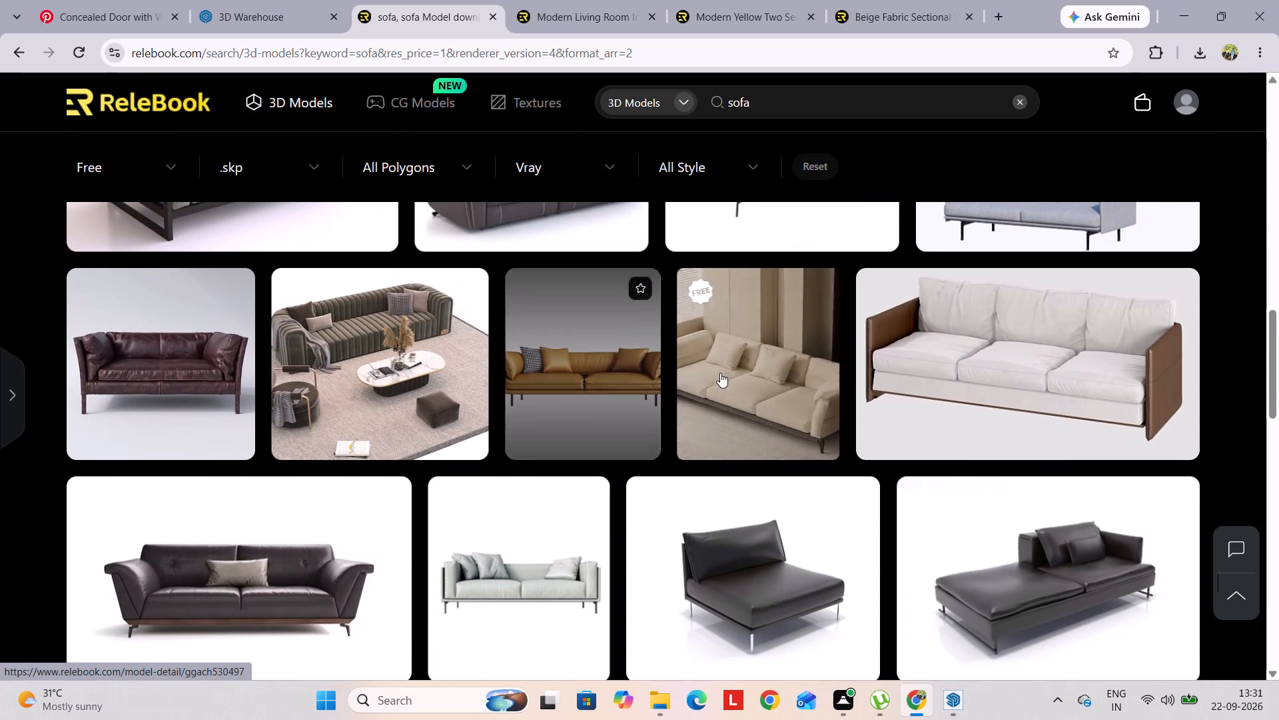
scroll(452, 343, "down", 1)
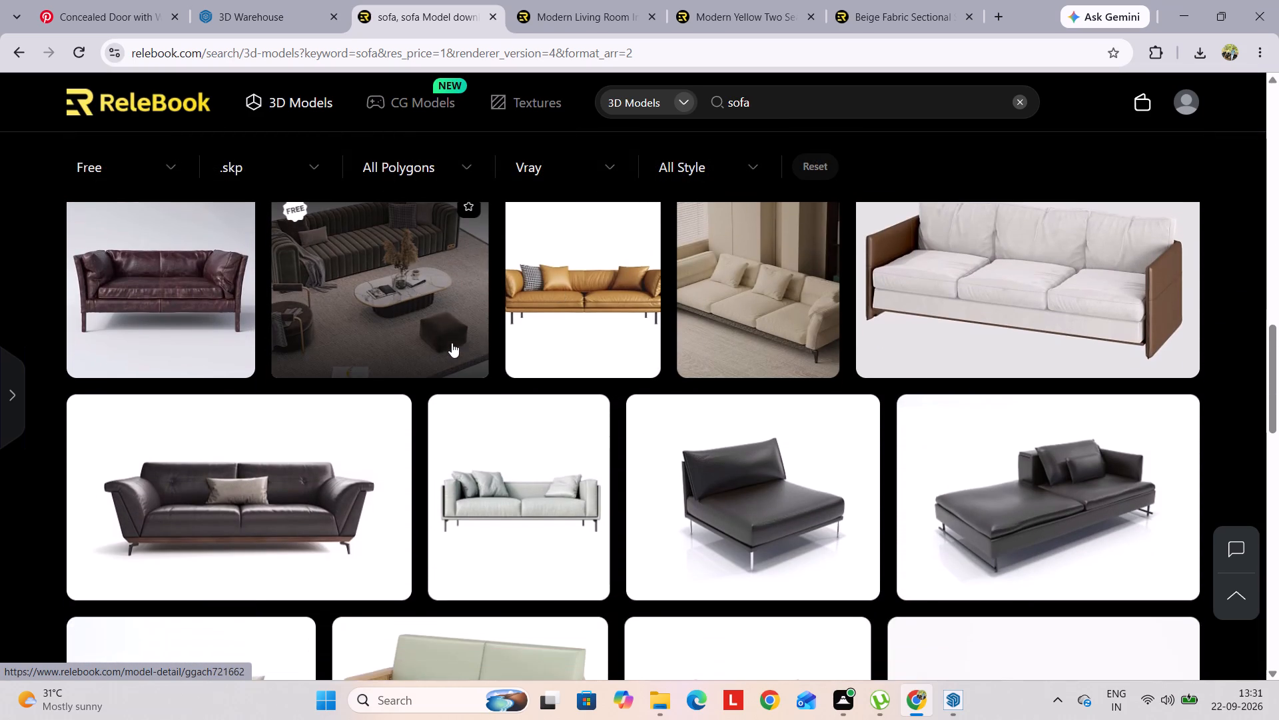
scroll(452, 343, "down", 7)
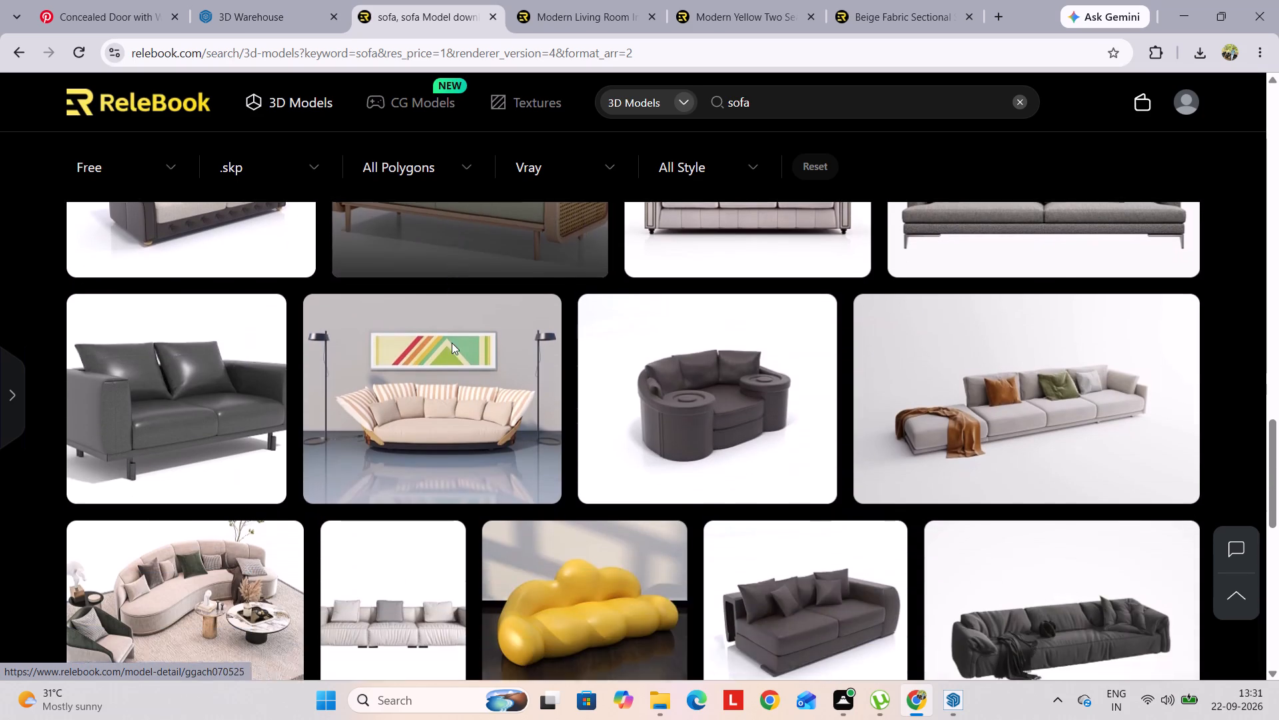
scroll(452, 343, "down", 1)
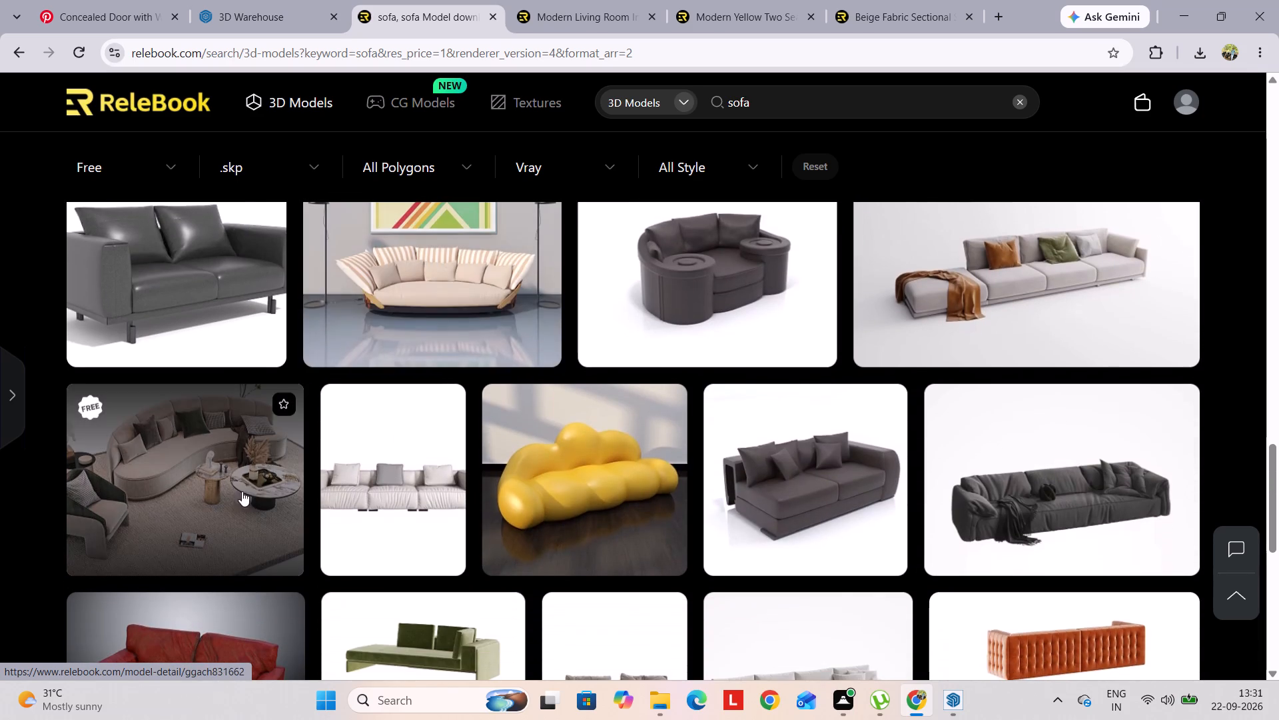
Download the SketchUp (.skp) file of the Modern Beige Curved Sofa and Coffee Table Set with Green Cushions Armchair.
left_click(236, 457)
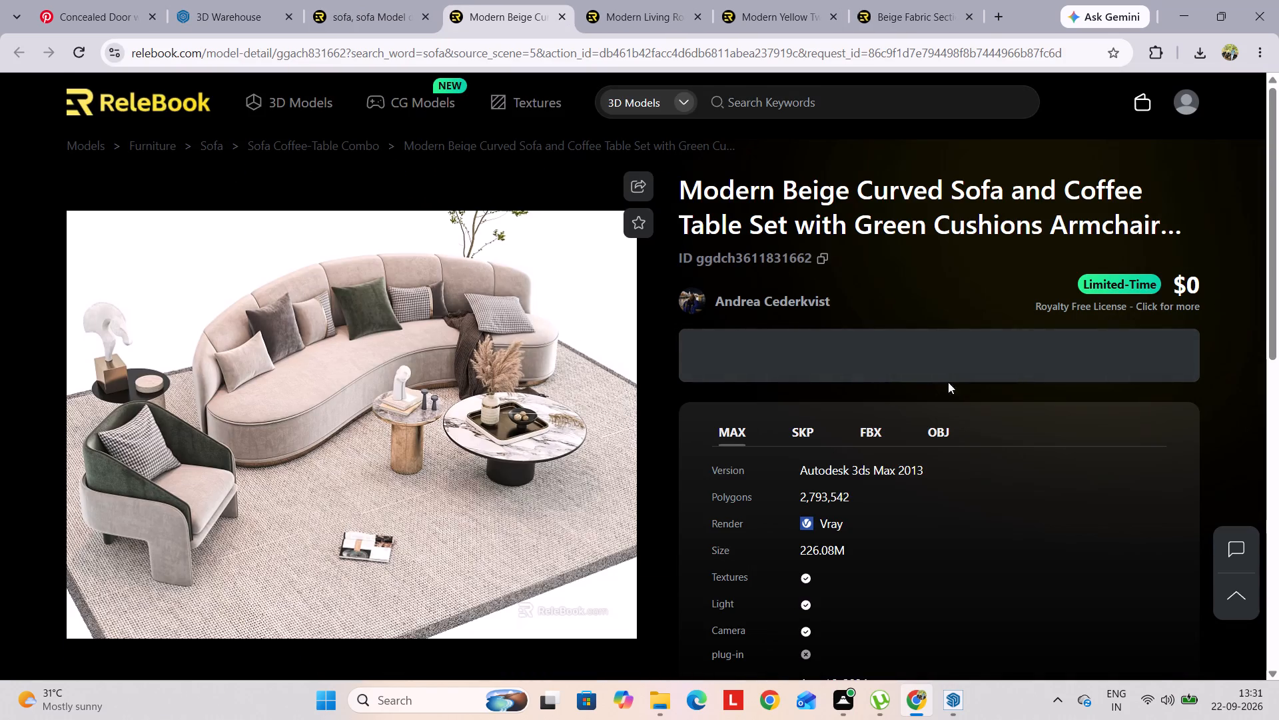
left_click(881, 367)
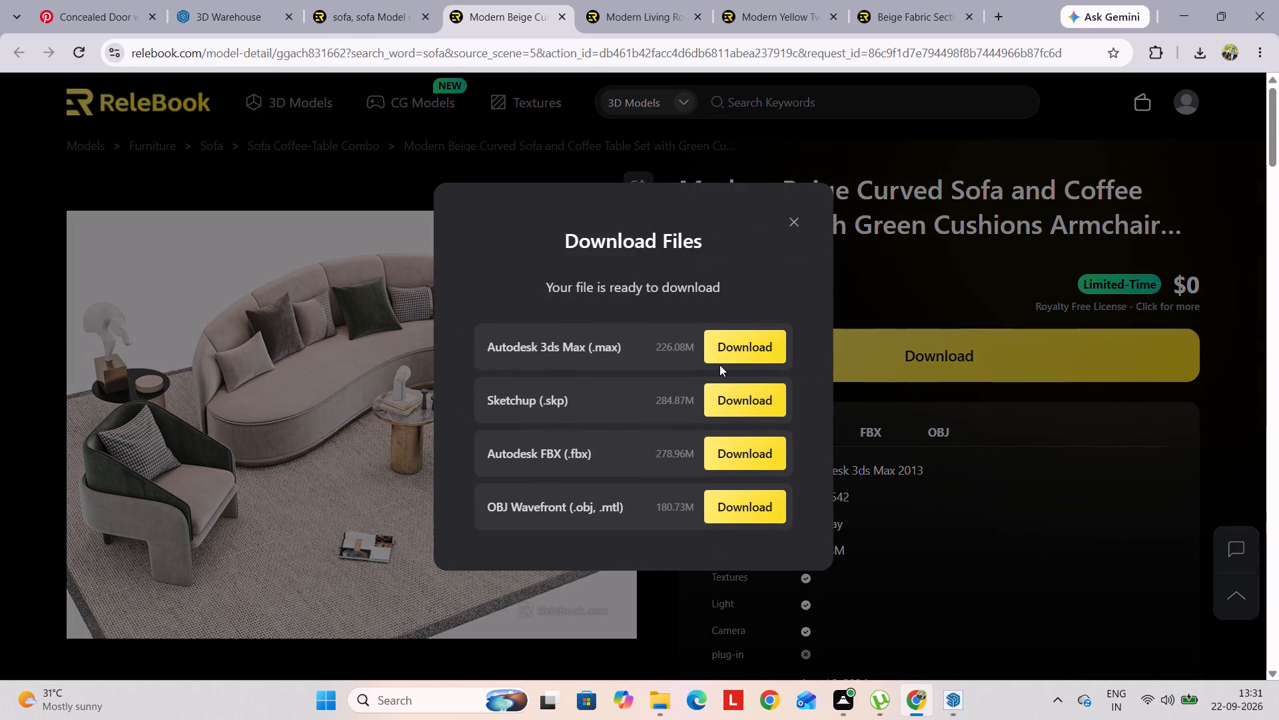
left_click(759, 397)
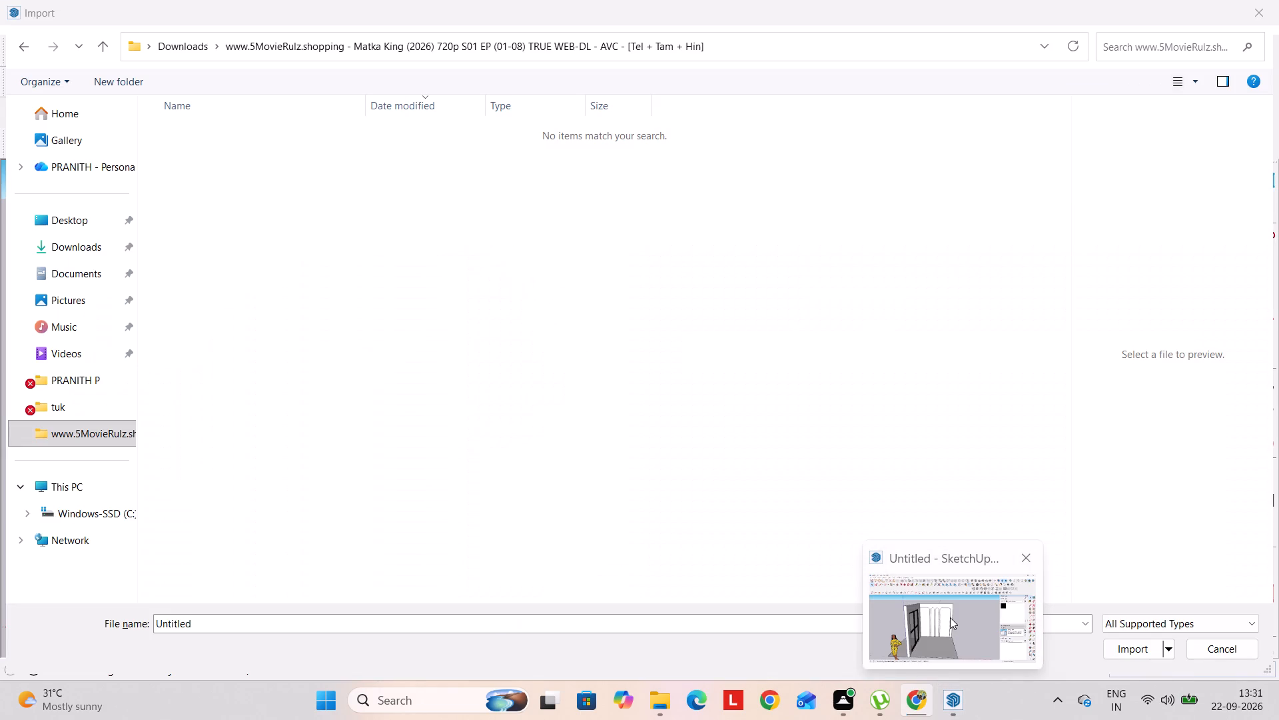
Switch to SketchUp, dismiss the Import dialog and examine the room model's window wall, moulded wall and floor.
left_click(950, 617)
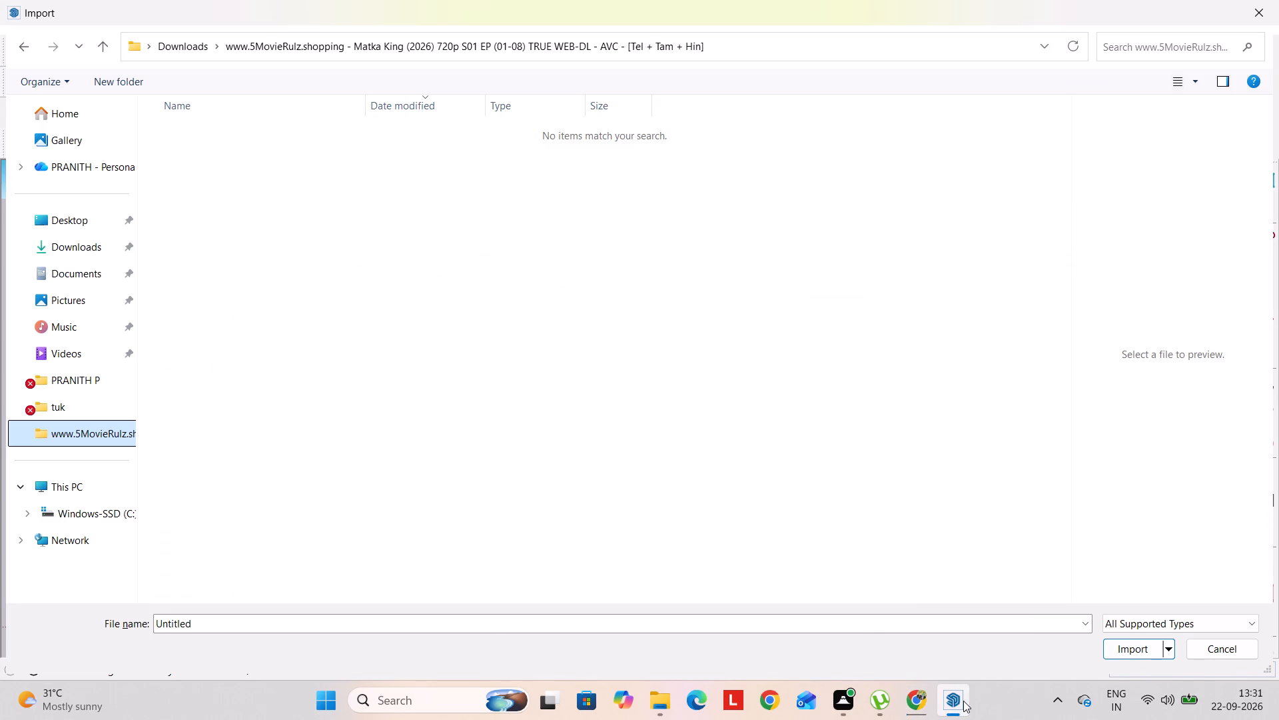
left_click(1252, 3)
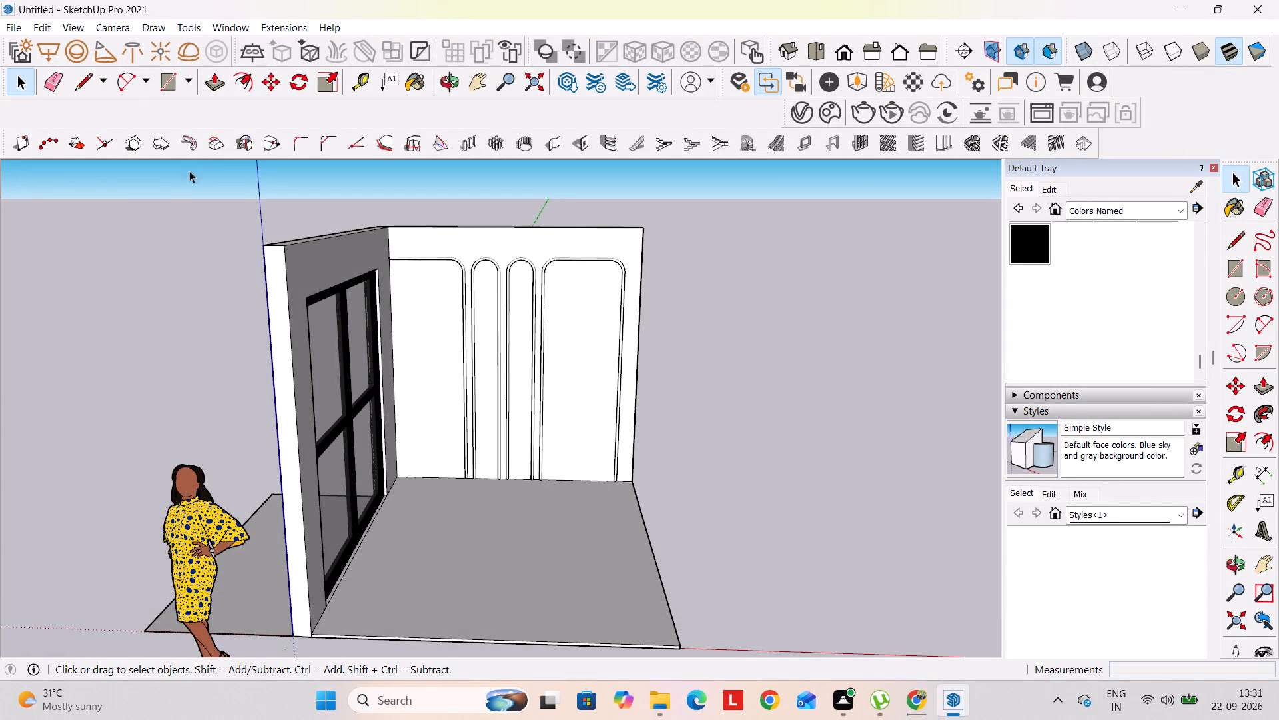
middle_click_drag(565, 502, 404, 459)
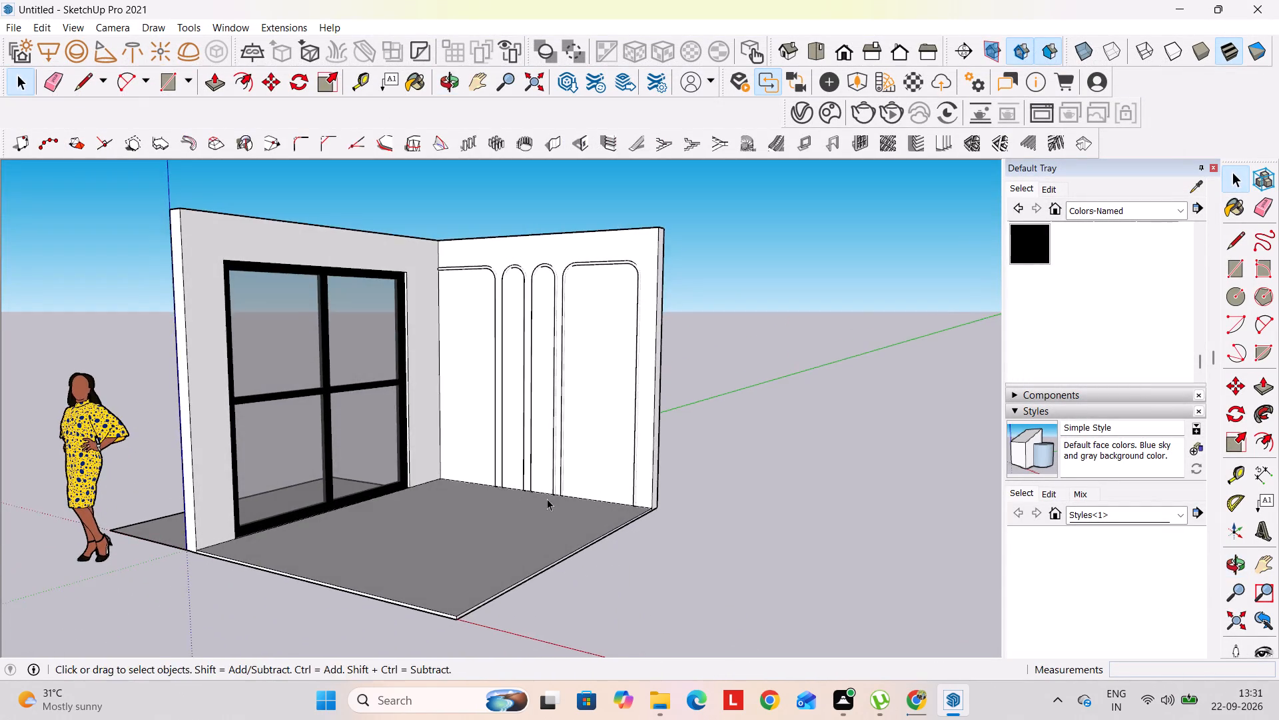
middle_click_drag(546, 504, 287, 549)
middle_click_drag(293, 545, 587, 581)
middle_click_drag(440, 517, 584, 503)
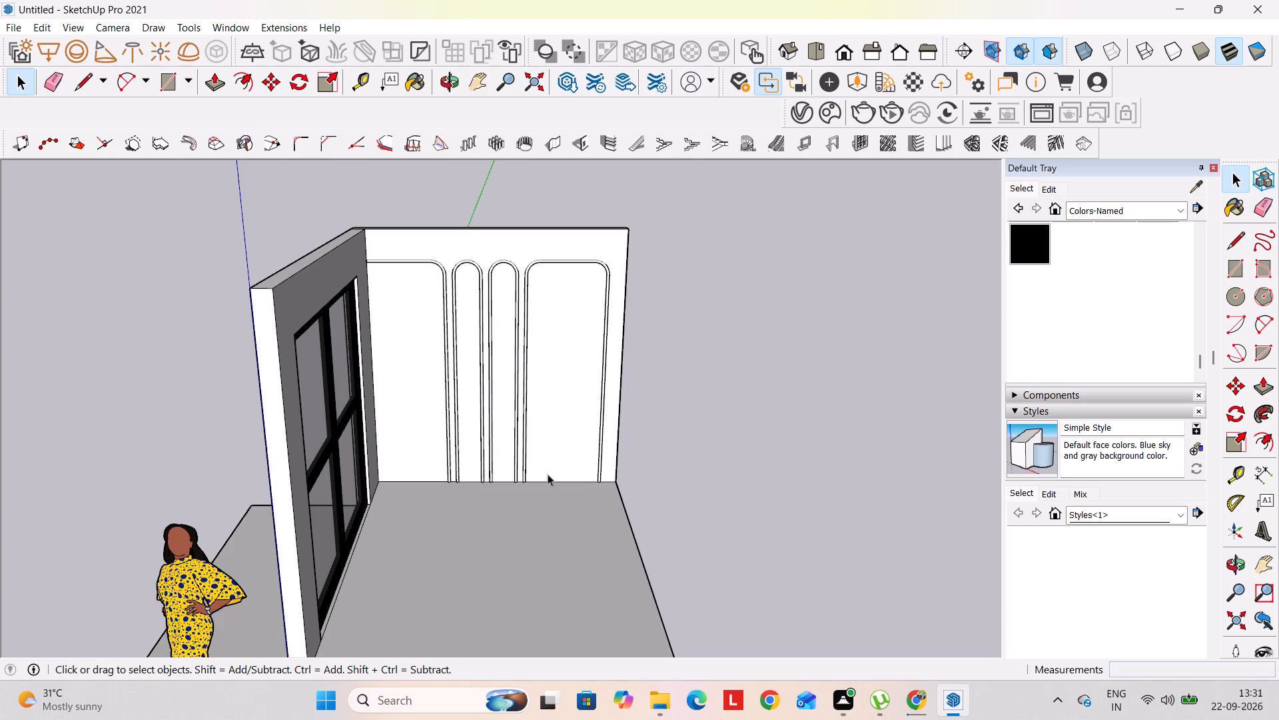
middle_click_drag(556, 519, 326, 537)
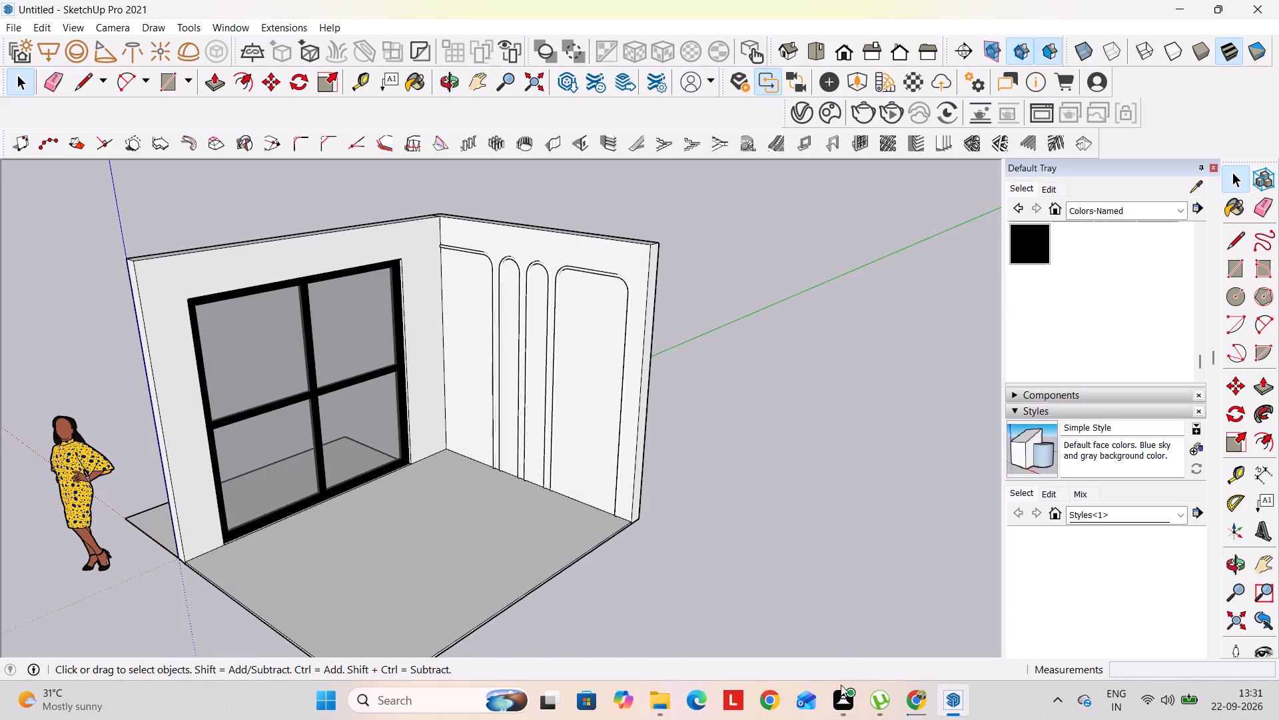
Switch to Chrome, search the ReleBook 3D models for "curtain" and filter to the .skp format and Vray renderer.
left_click(917, 708)
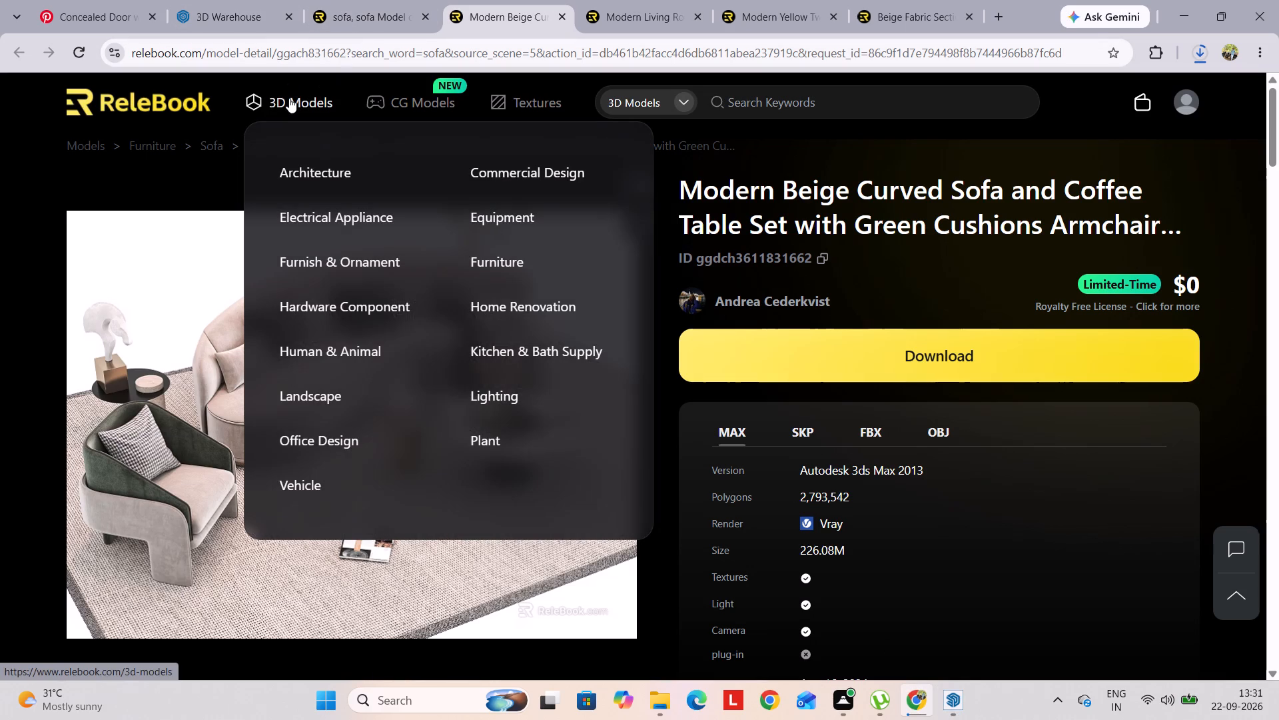
left_click(821, 93)
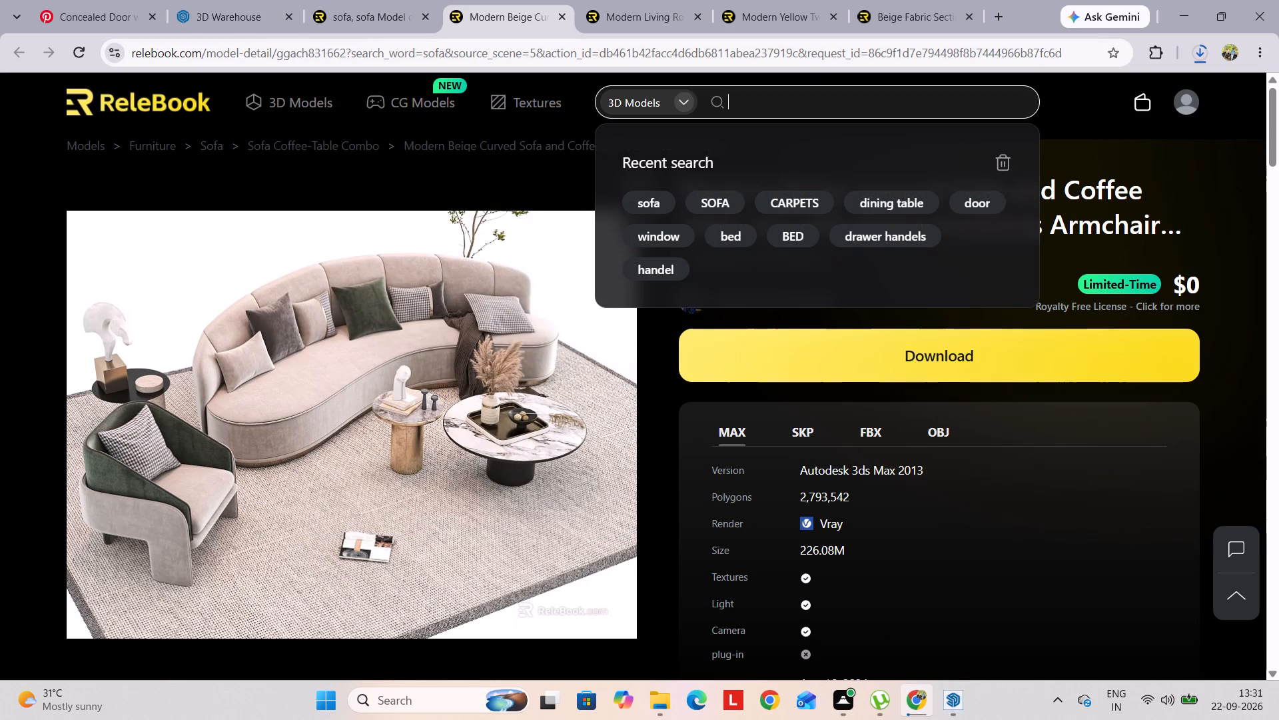
type("curtau")
key("BackSpace")
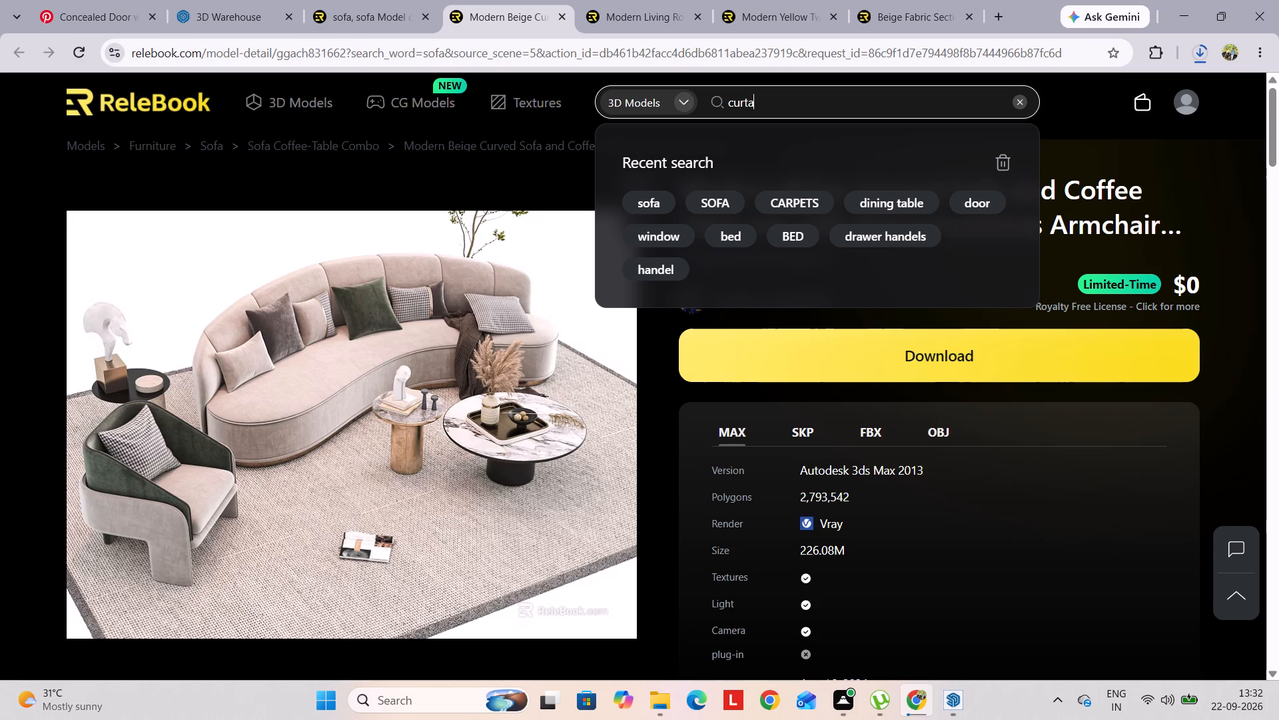
type("in")
key("Return")
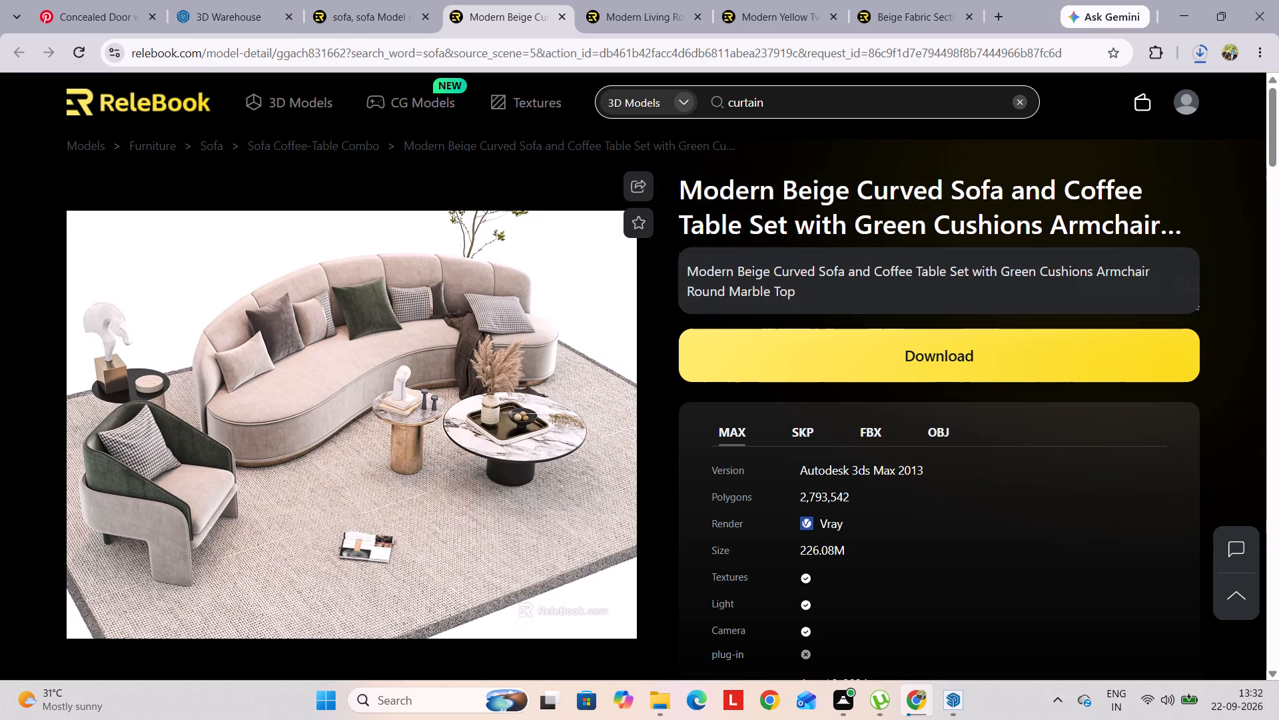
key("Return")
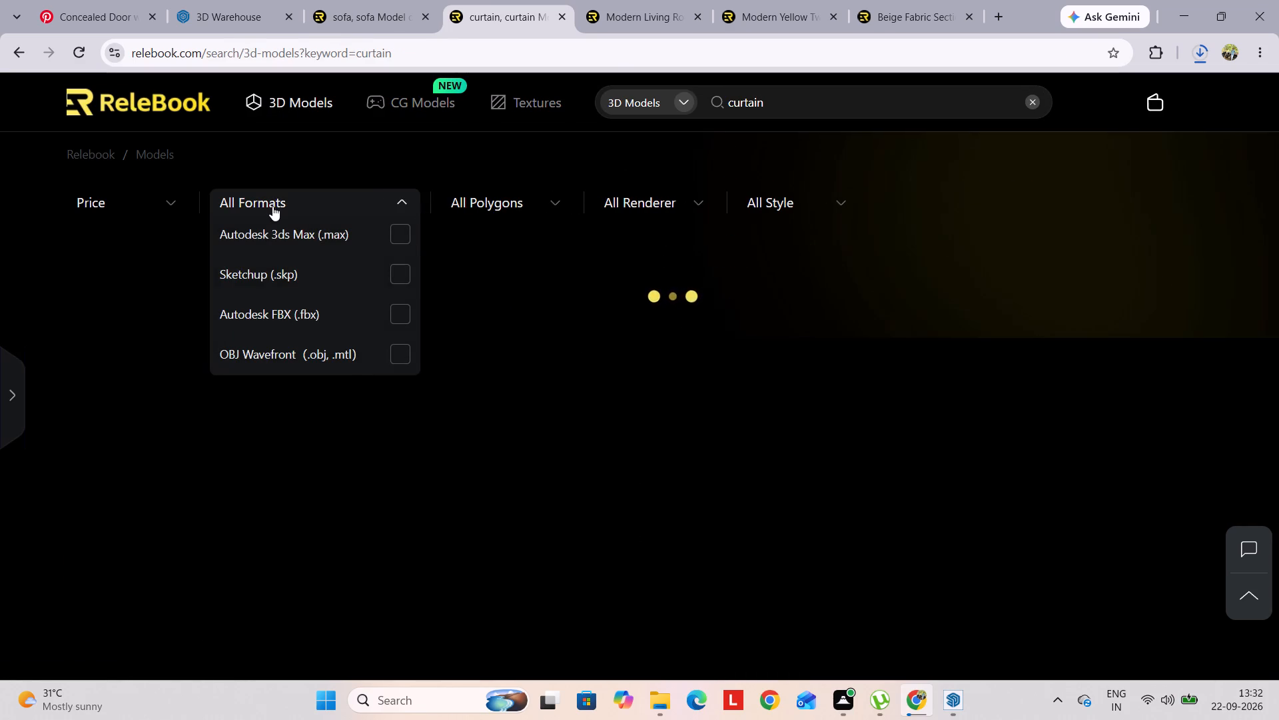
left_click(280, 275)
left_click(548, 286)
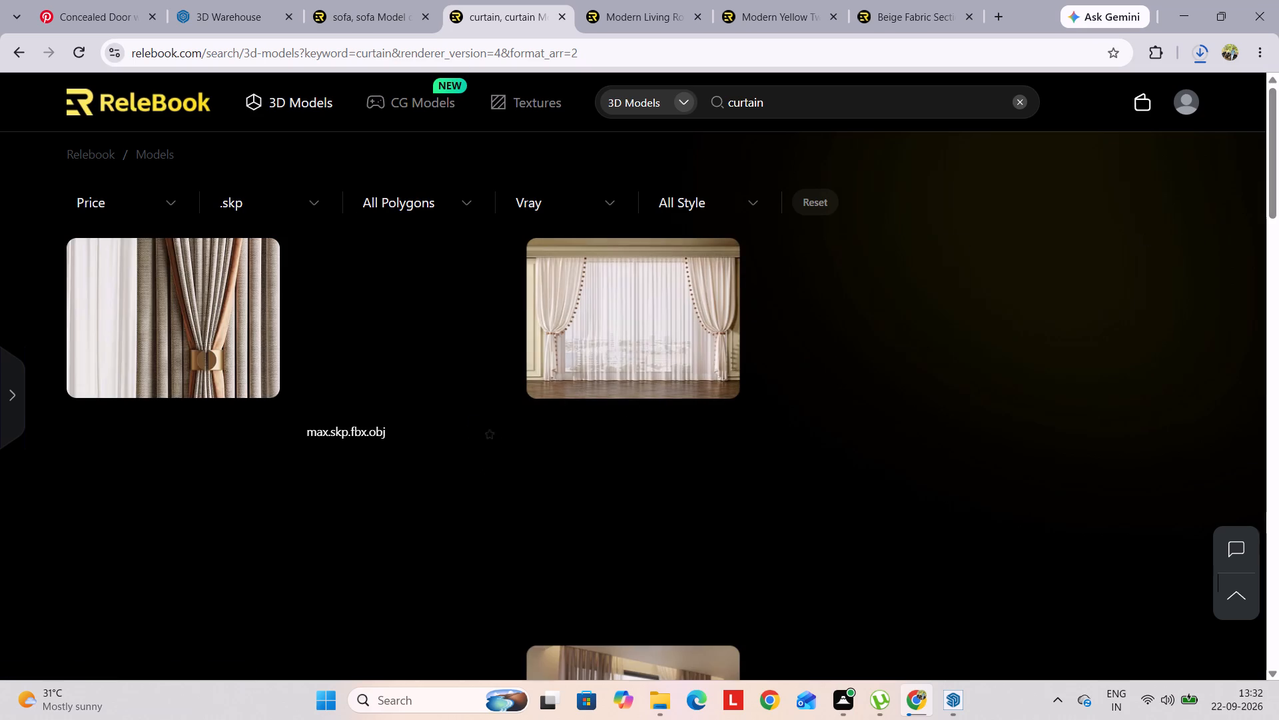
Look through the .skp Vray curtain results for a style that suits the living room window.
scroll(813, 458, "down", 3)
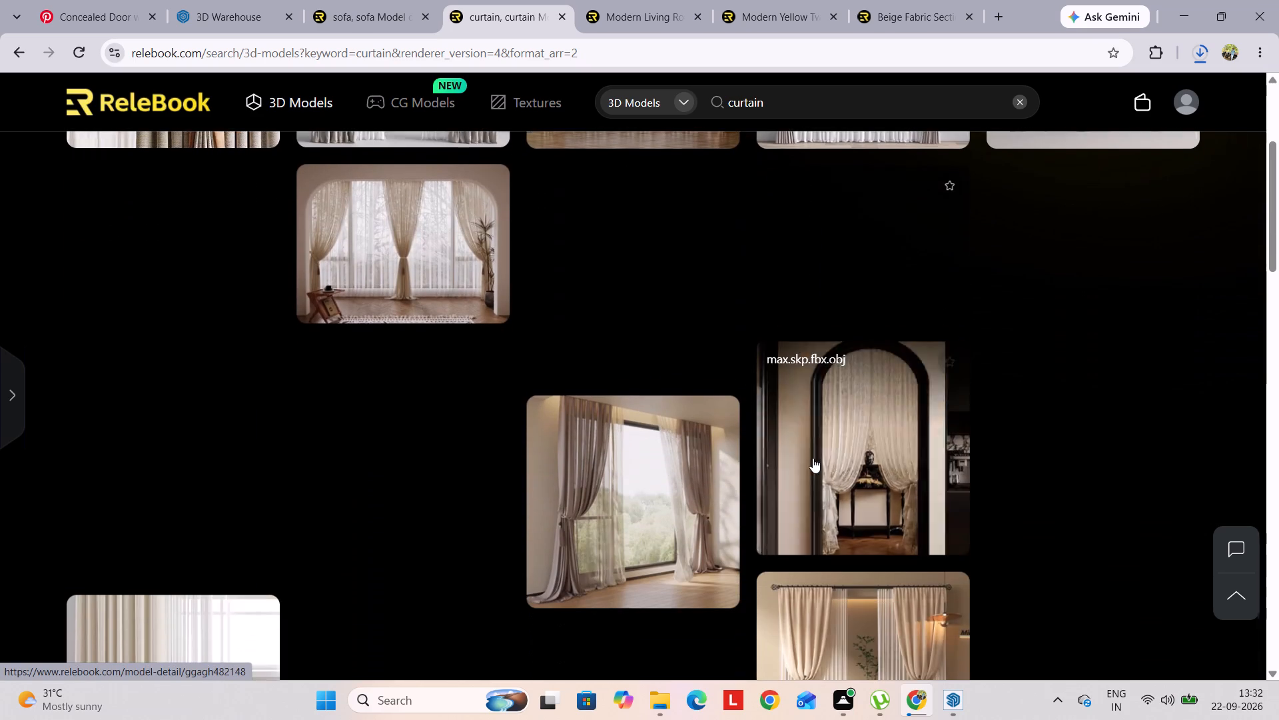
scroll(813, 458, "down", 4)
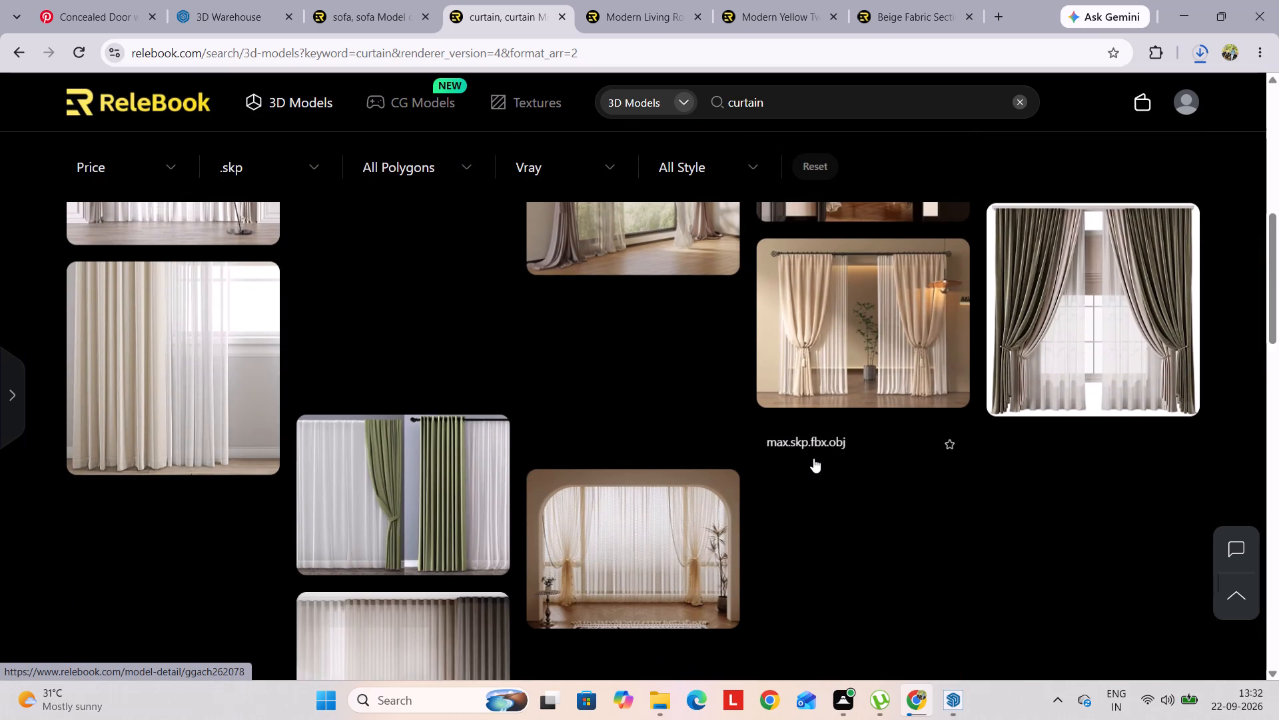
scroll(813, 458, "down", 3)
scroll(814, 457, "up", 3)
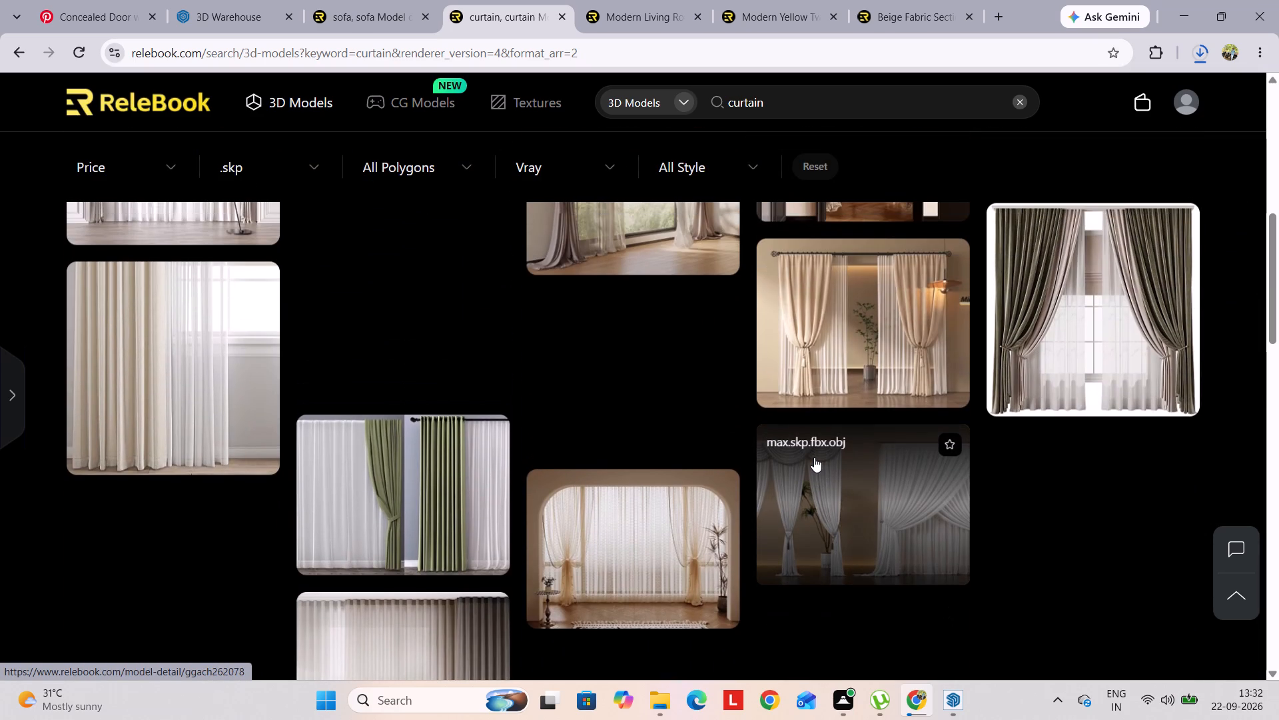
scroll(814, 457, "down", 3)
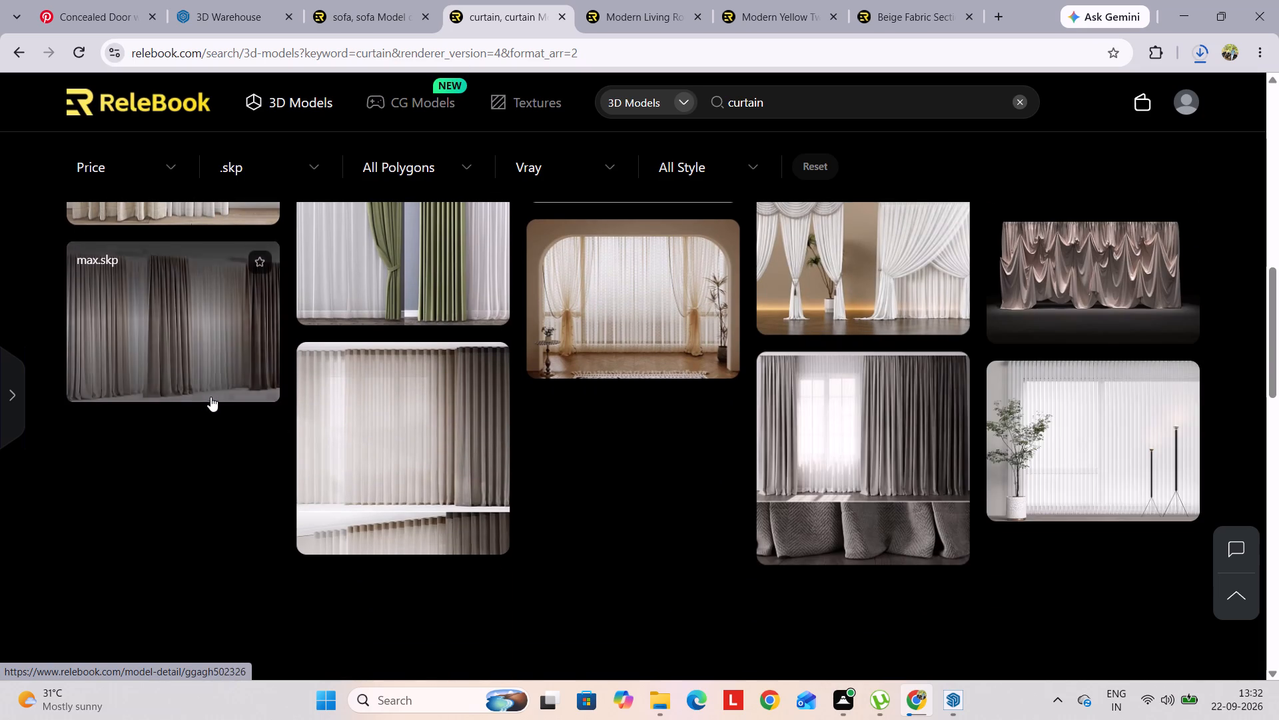
scroll(213, 396, "up", 4)
scroll(388, 401, "up", 4)
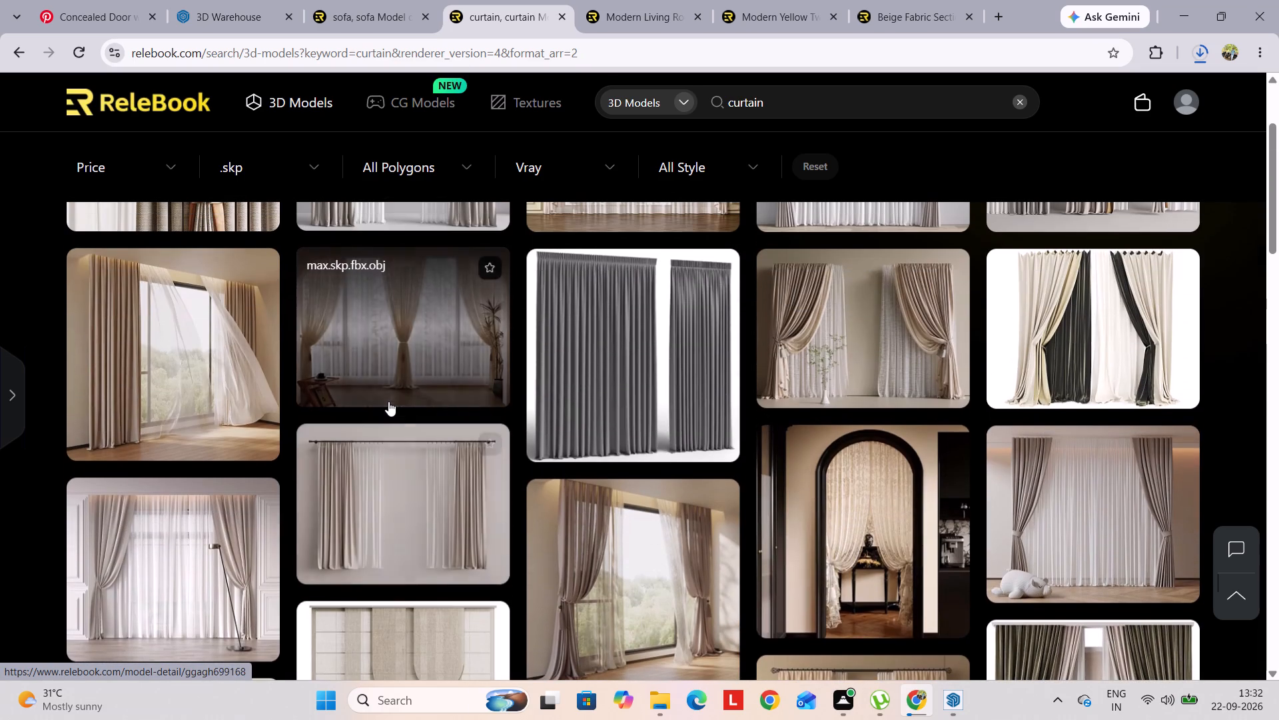
scroll(386, 473, "up", 4)
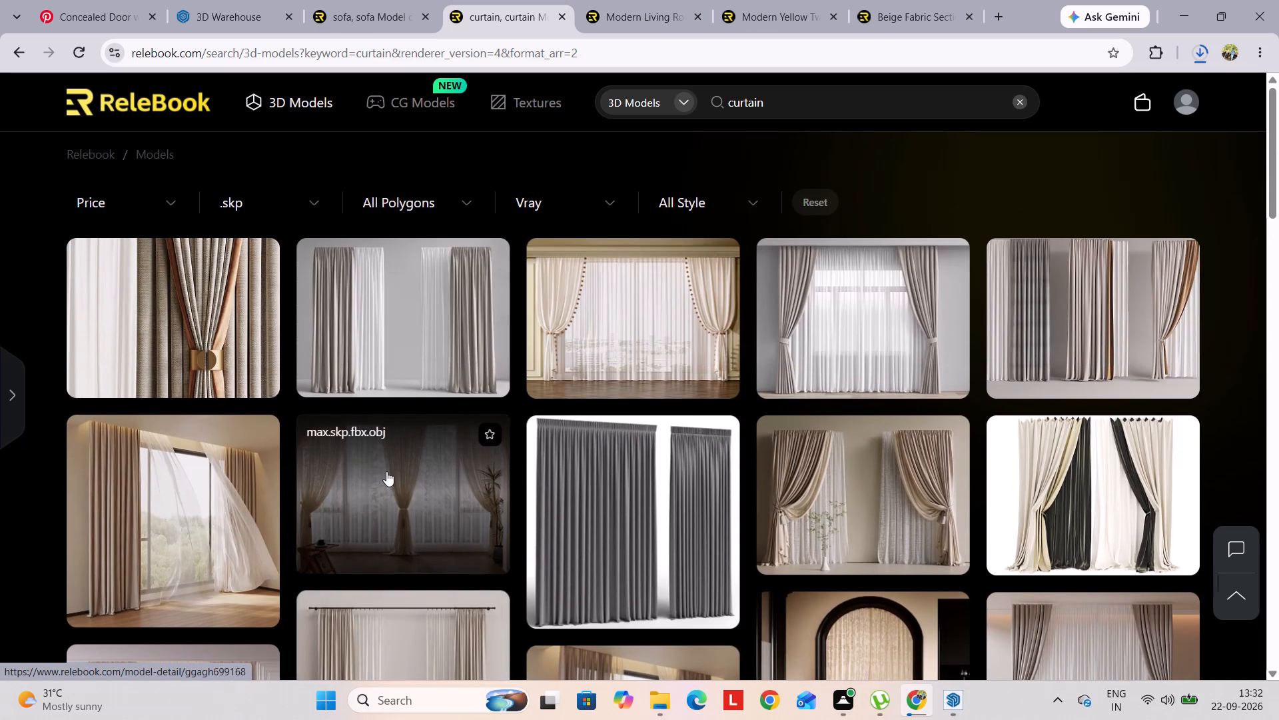
scroll(387, 469, "down", 9)
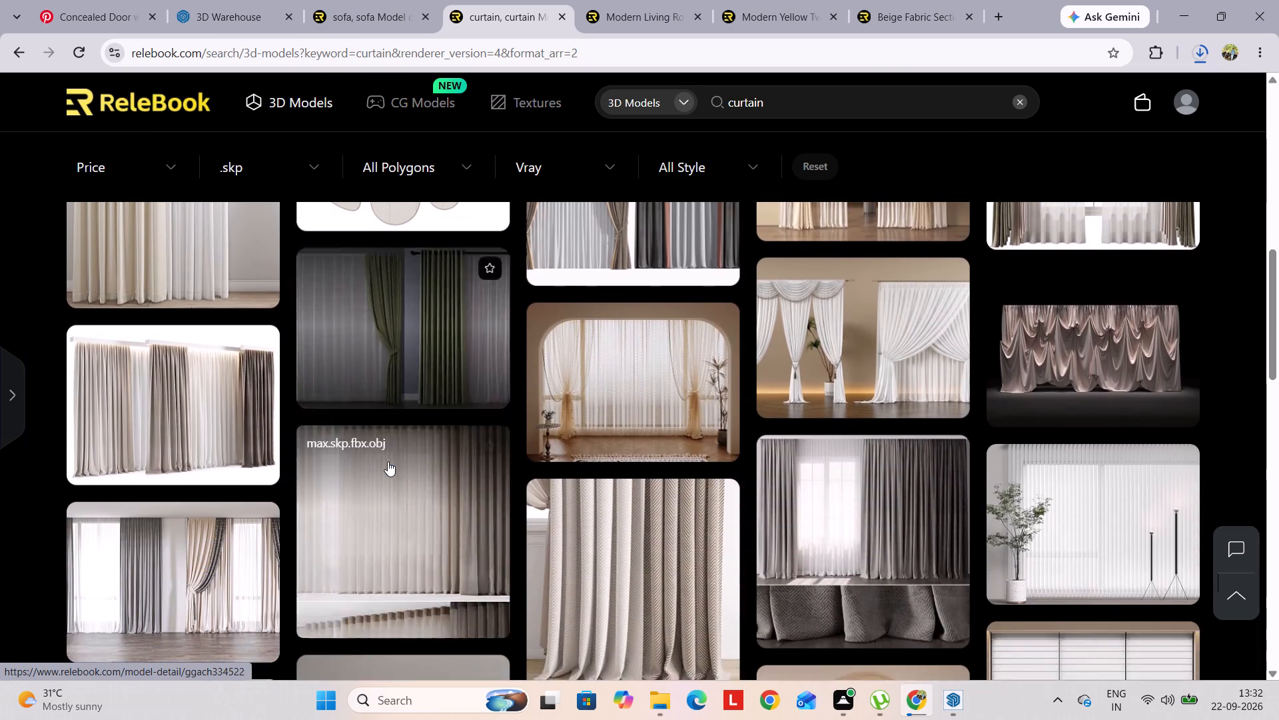
scroll(388, 459, "up", 11)
scroll(51, 291, "up", 5)
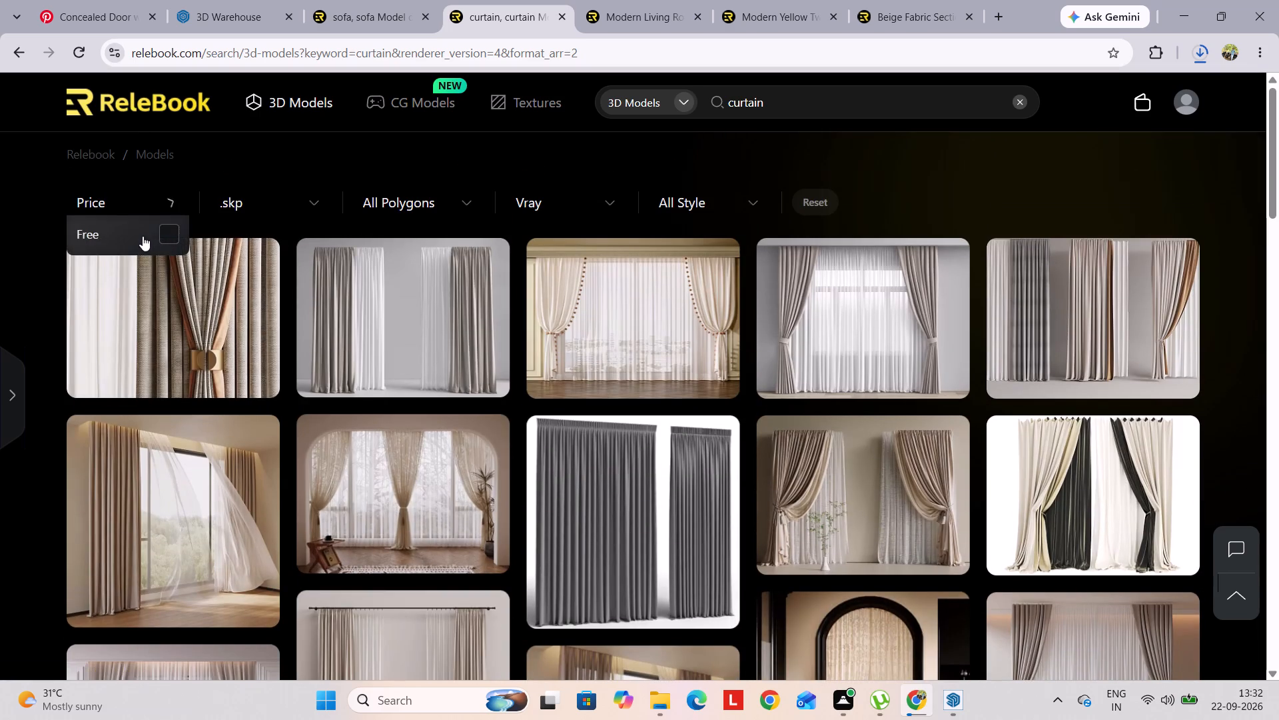
Limit the .skp Vray curtain results to free models.
left_click(160, 232)
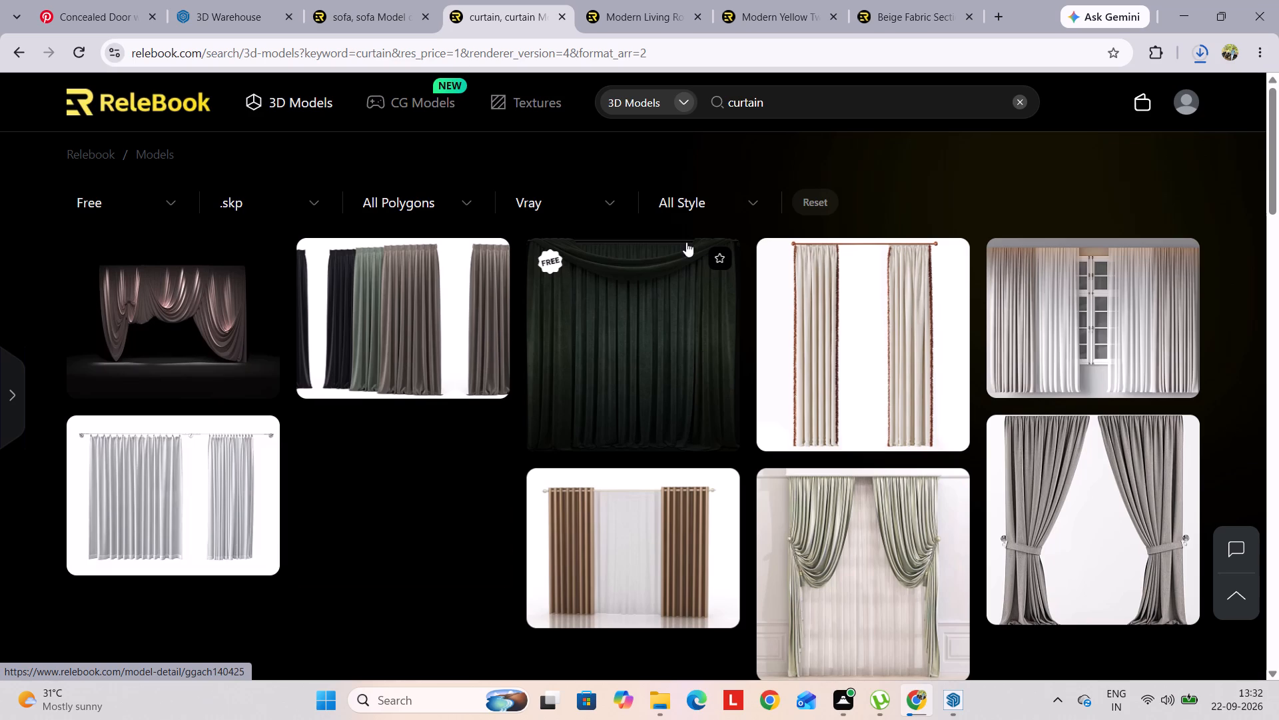
Look through the free .skp Vray curtain results for a floor-length pair that suits the living room window.
scroll(524, 457, "down", 3)
scroll(757, 399, "down", 2)
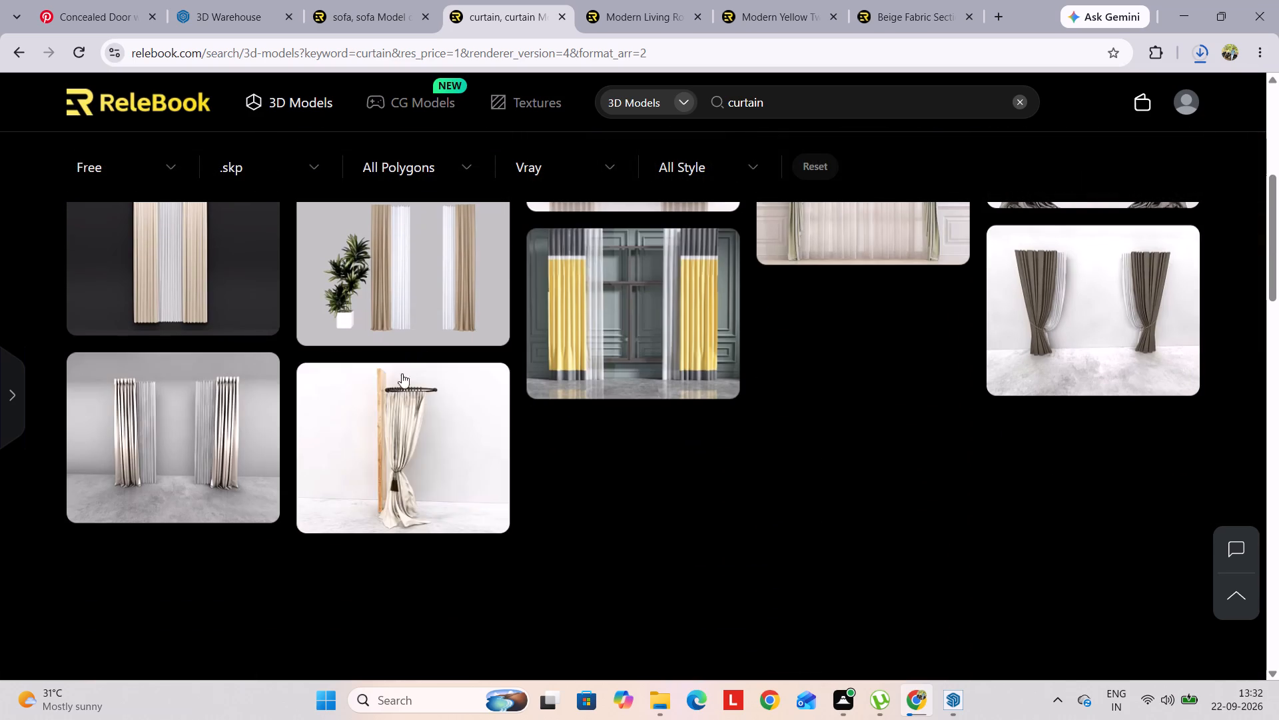
scroll(244, 461, "down", 4)
scroll(803, 459, "up", 4)
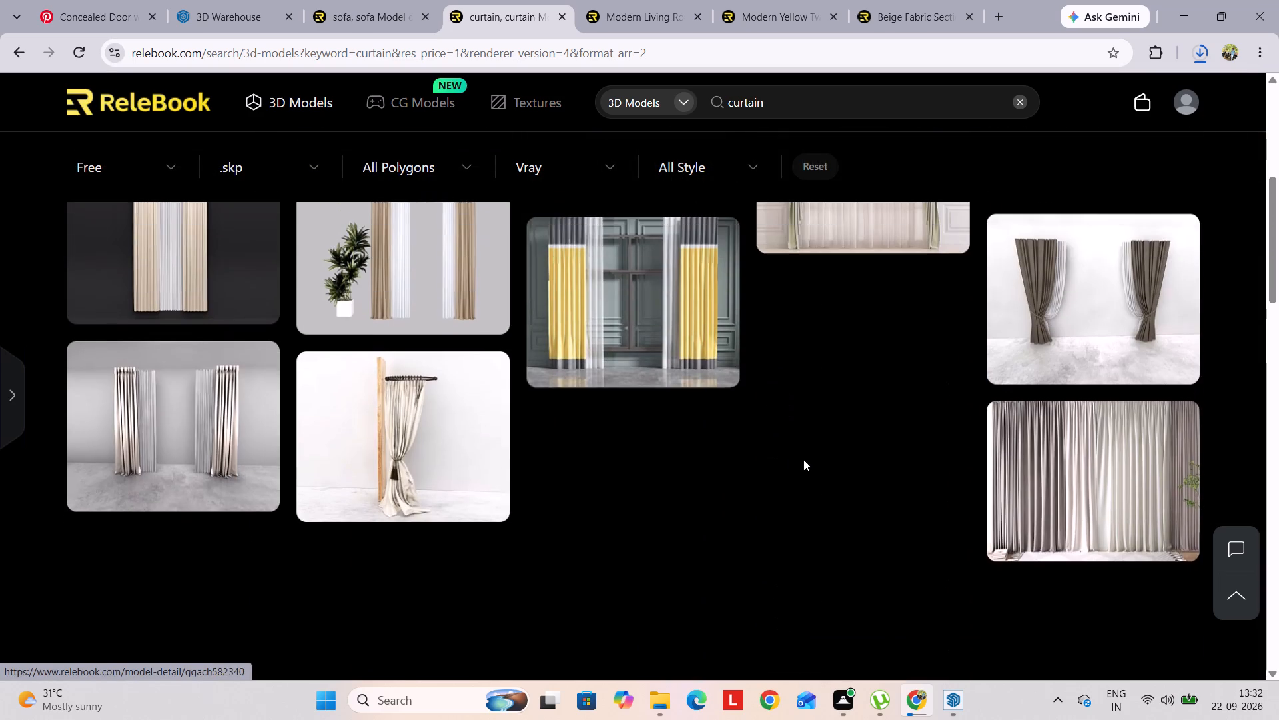
scroll(575, 429, "up", 3)
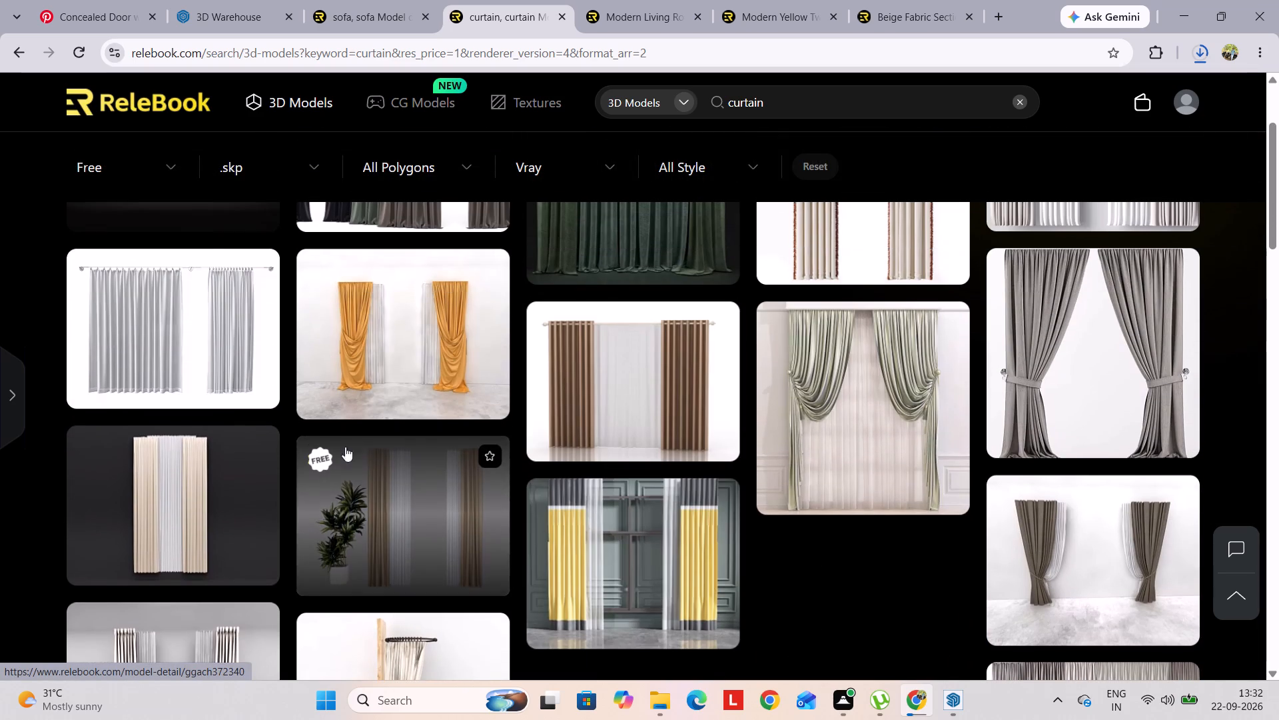
scroll(518, 470, "down", 4)
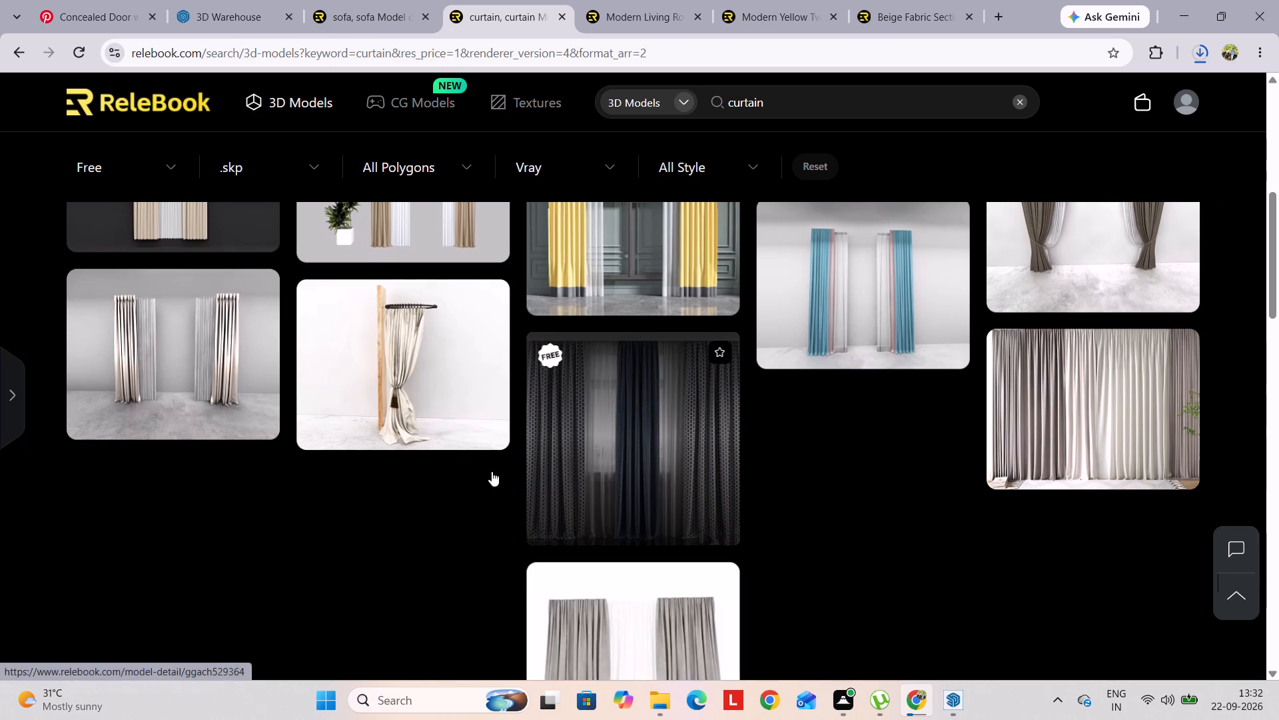
scroll(394, 457, "down", 4)
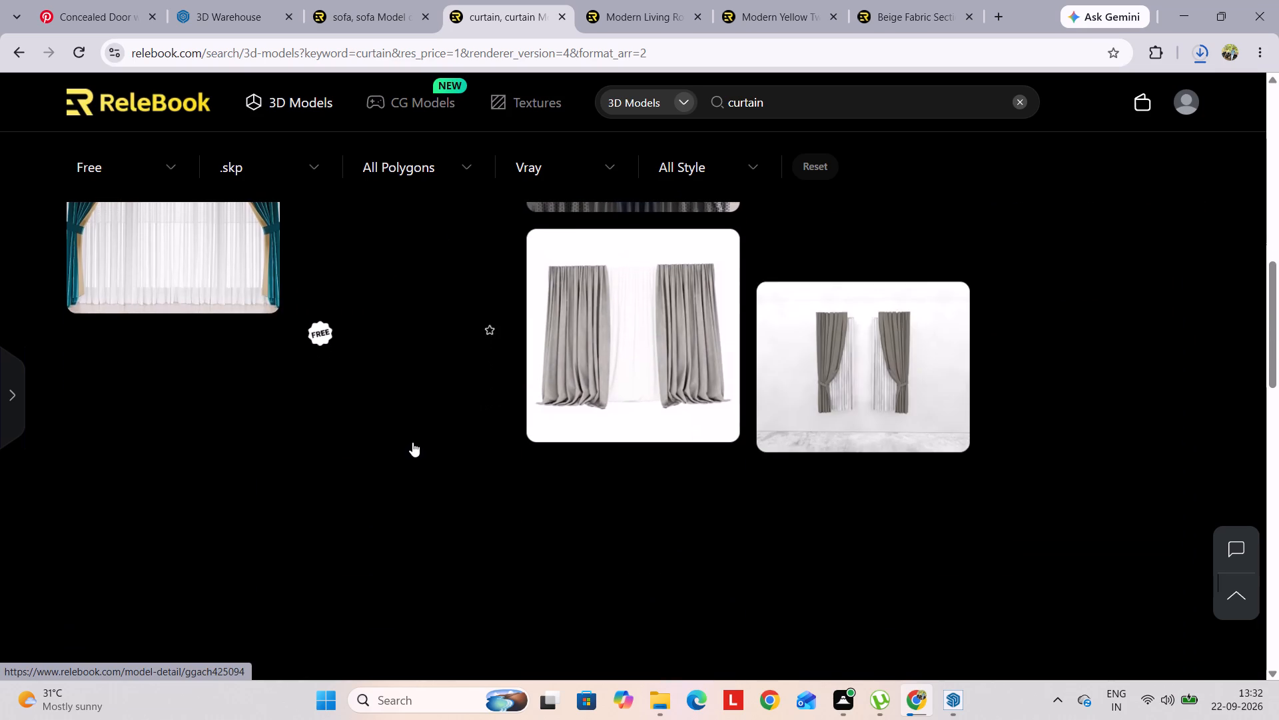
scroll(412, 442, "down", 1)
scroll(647, 510, "up", 3)
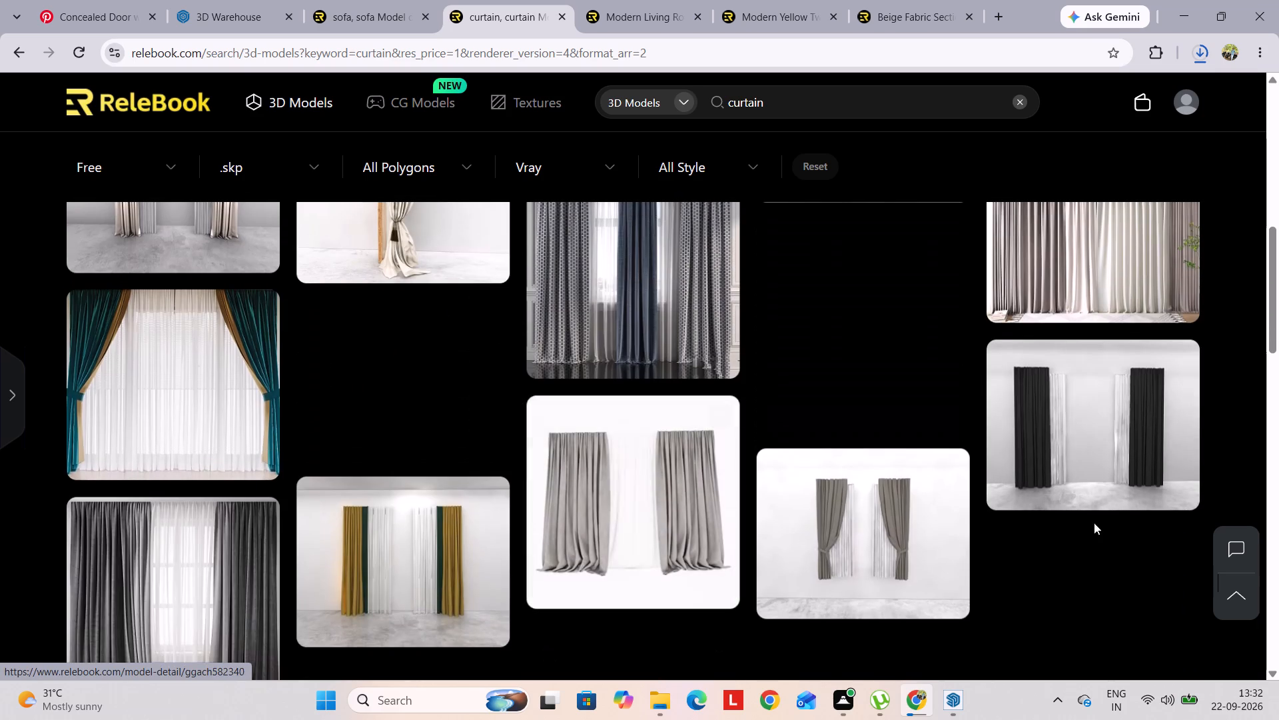
scroll(779, 473, "down", 3)
scroll(280, 427, "down", 3)
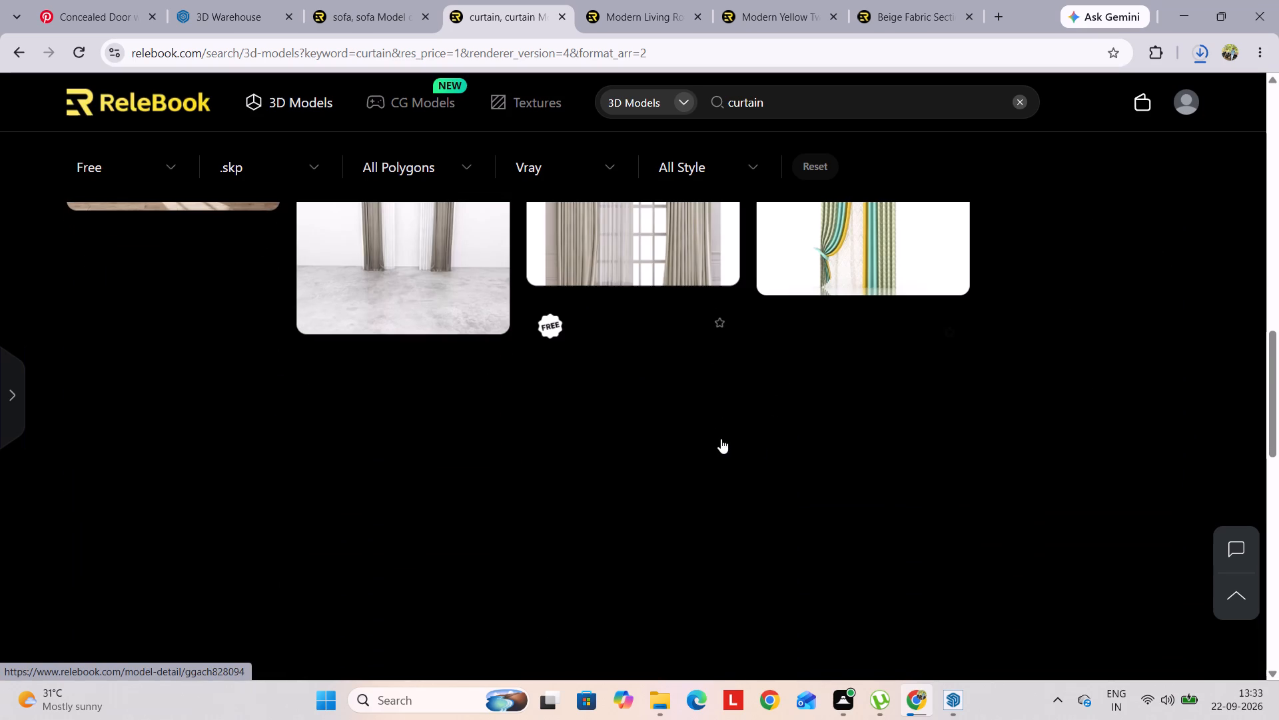
scroll(647, 426, "up", 3)
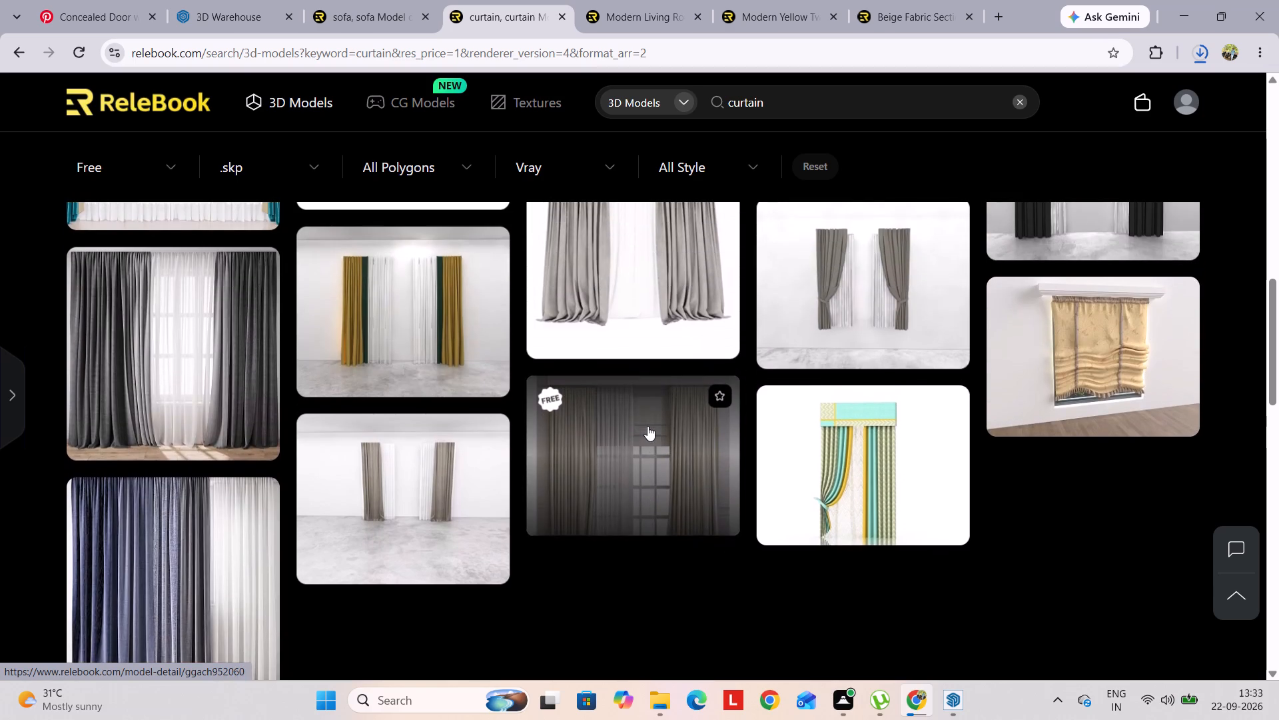
scroll(647, 426, "up", 1)
scroll(647, 426, "down", 4)
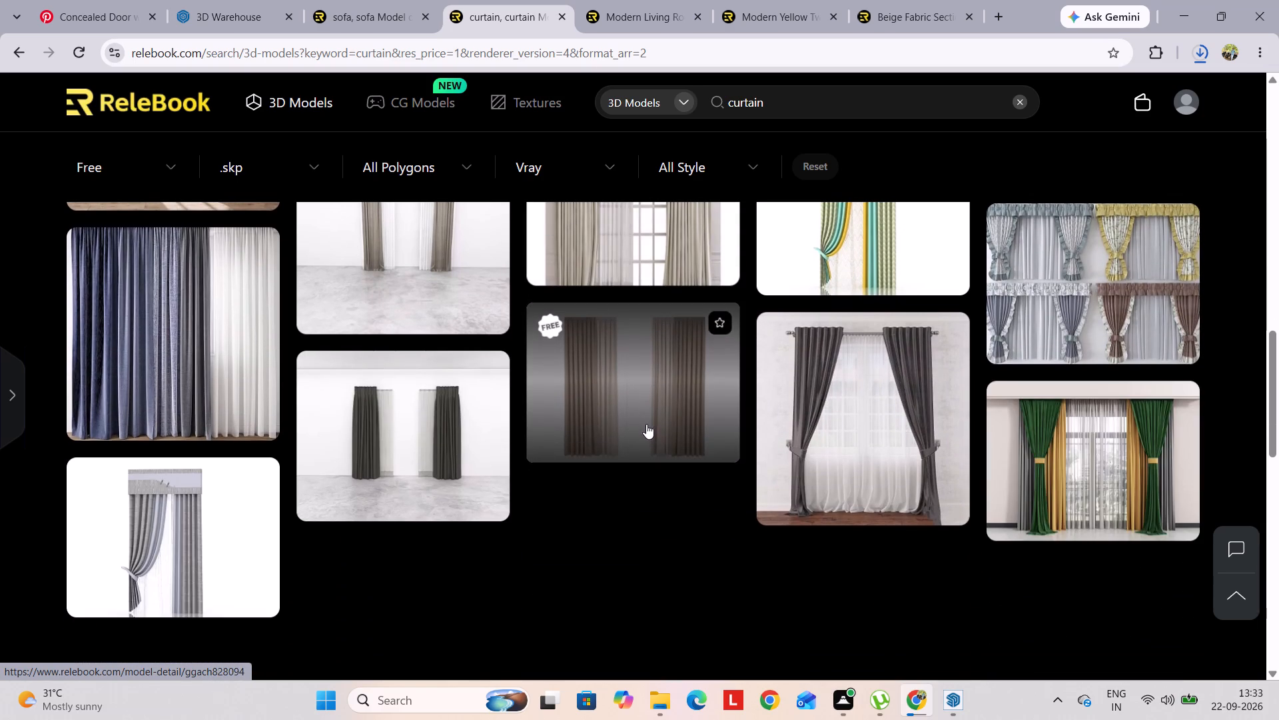
scroll(464, 427, "down", 3)
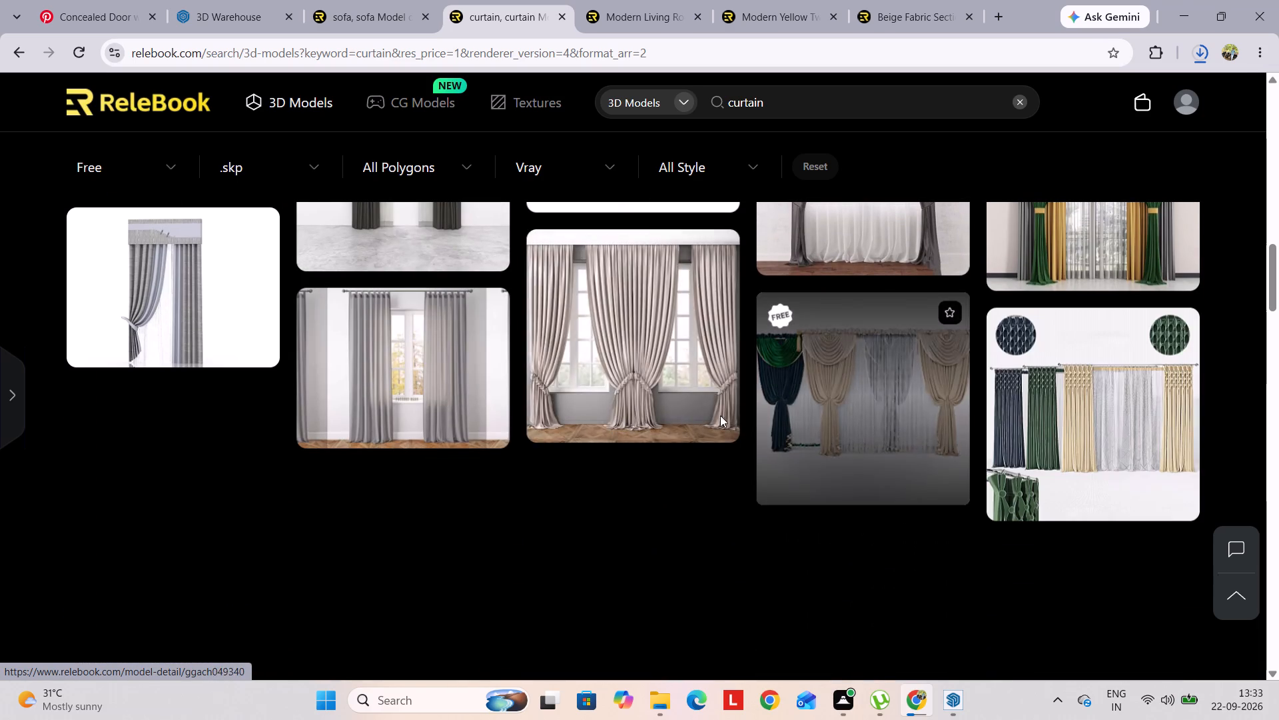
scroll(496, 407, "up", 3)
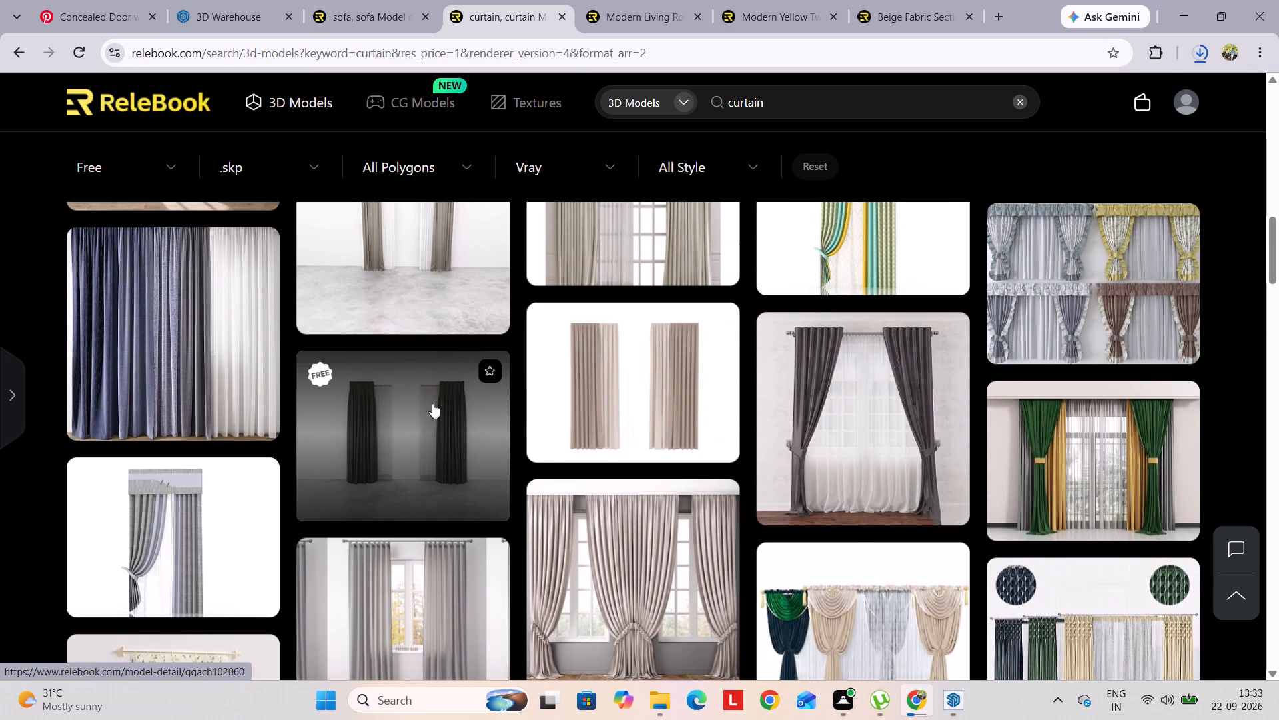
right_click(454, 399)
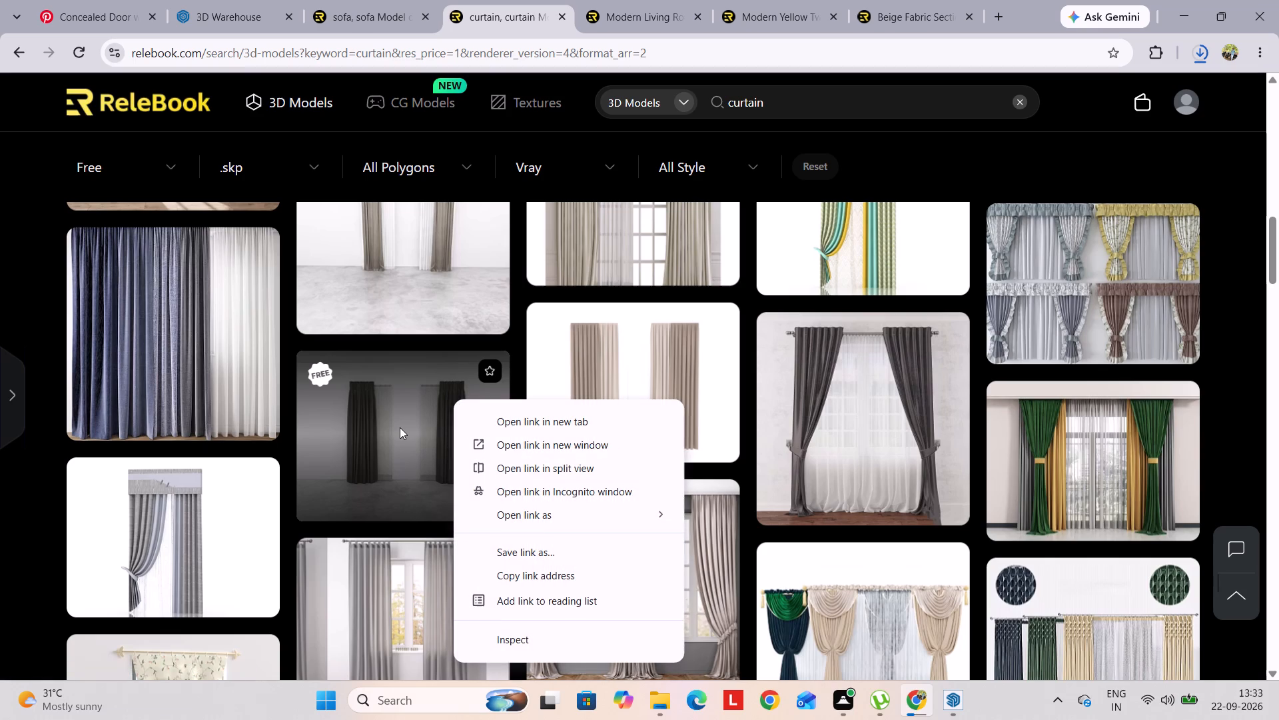
scroll(915, 352, "down", 3)
scroll(777, 353, "up", 3)
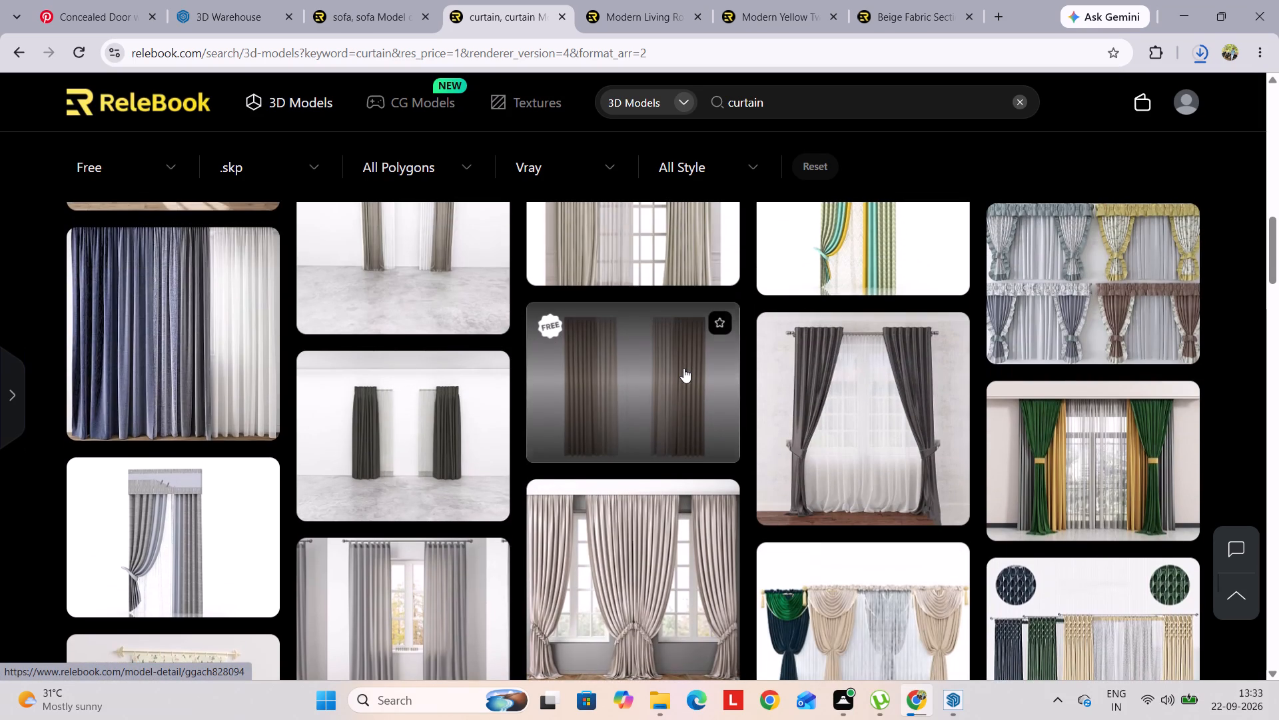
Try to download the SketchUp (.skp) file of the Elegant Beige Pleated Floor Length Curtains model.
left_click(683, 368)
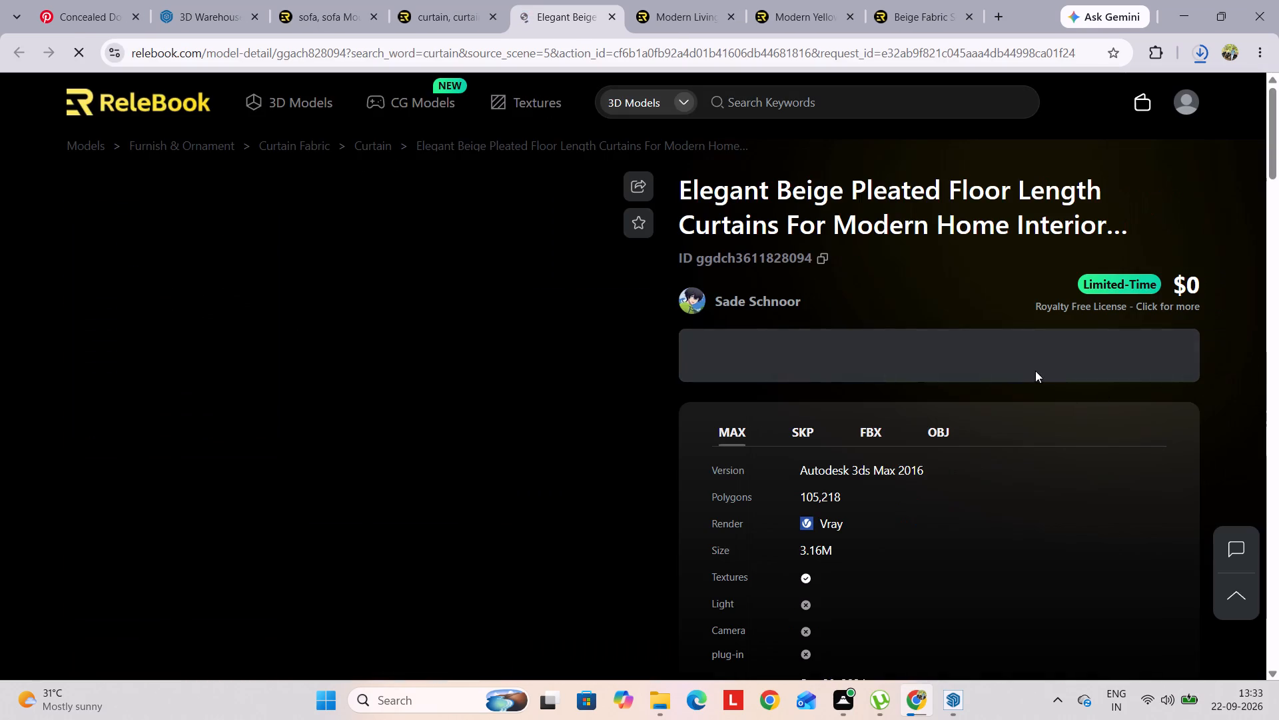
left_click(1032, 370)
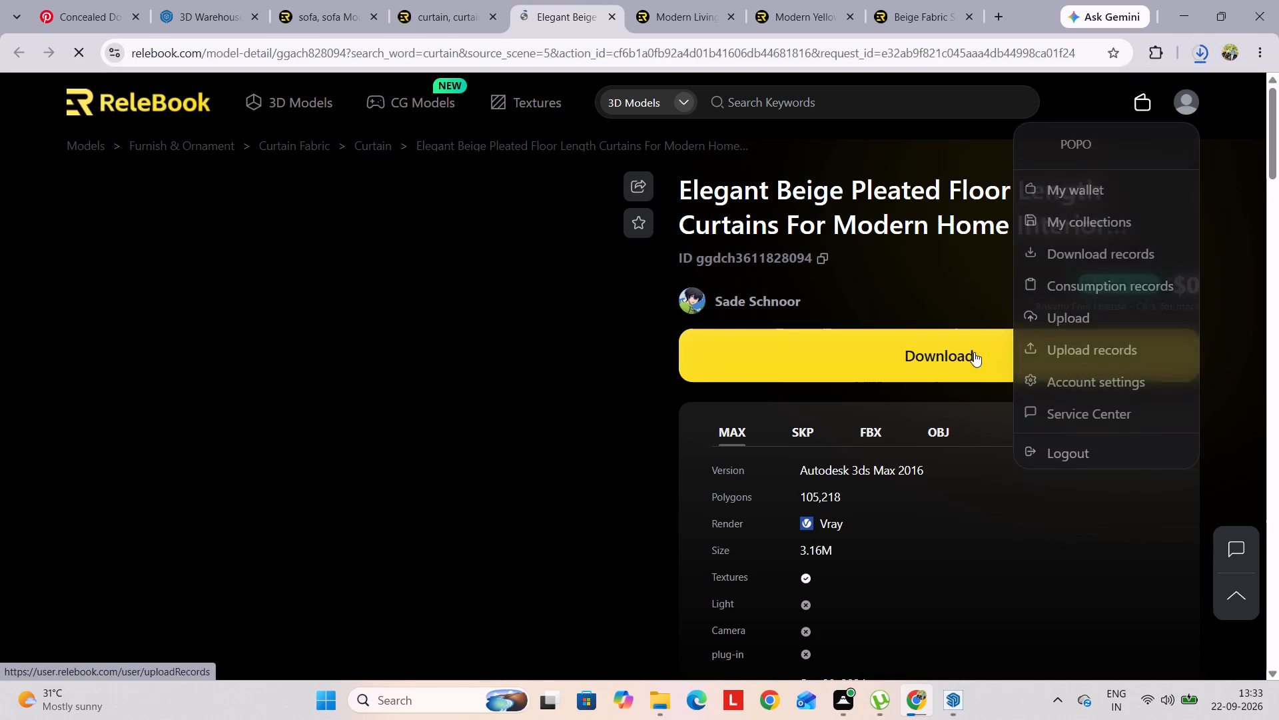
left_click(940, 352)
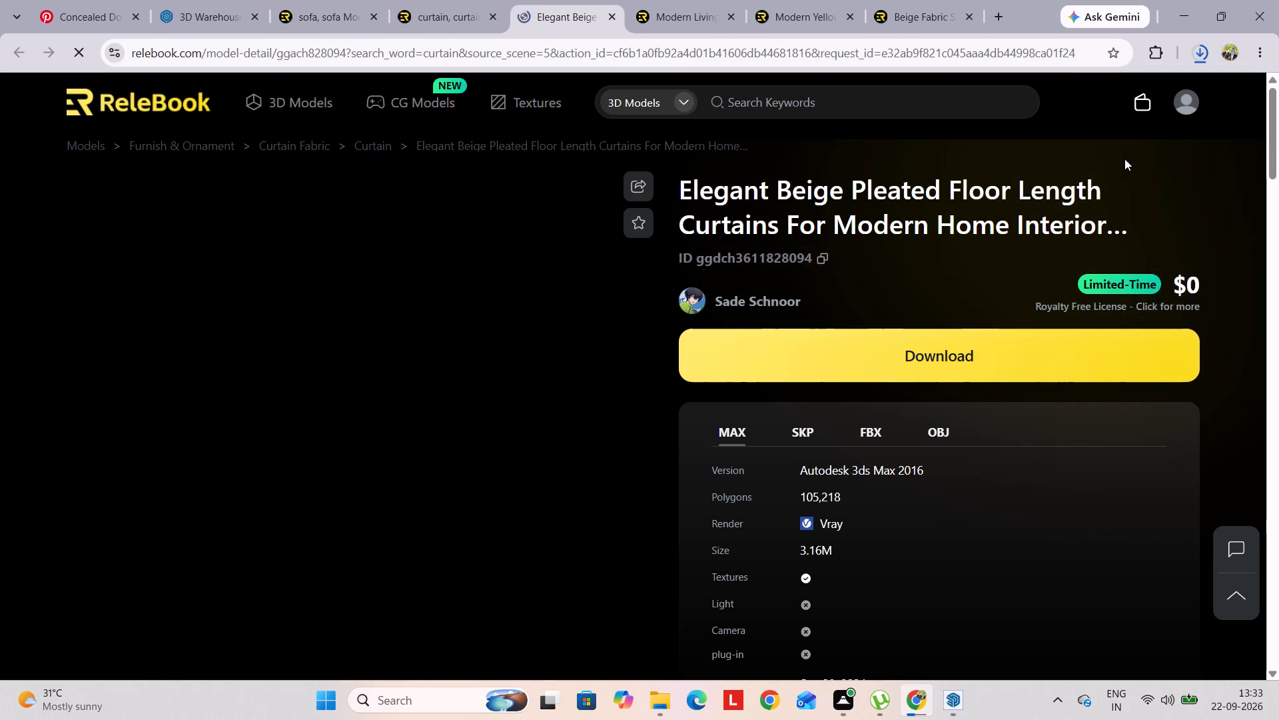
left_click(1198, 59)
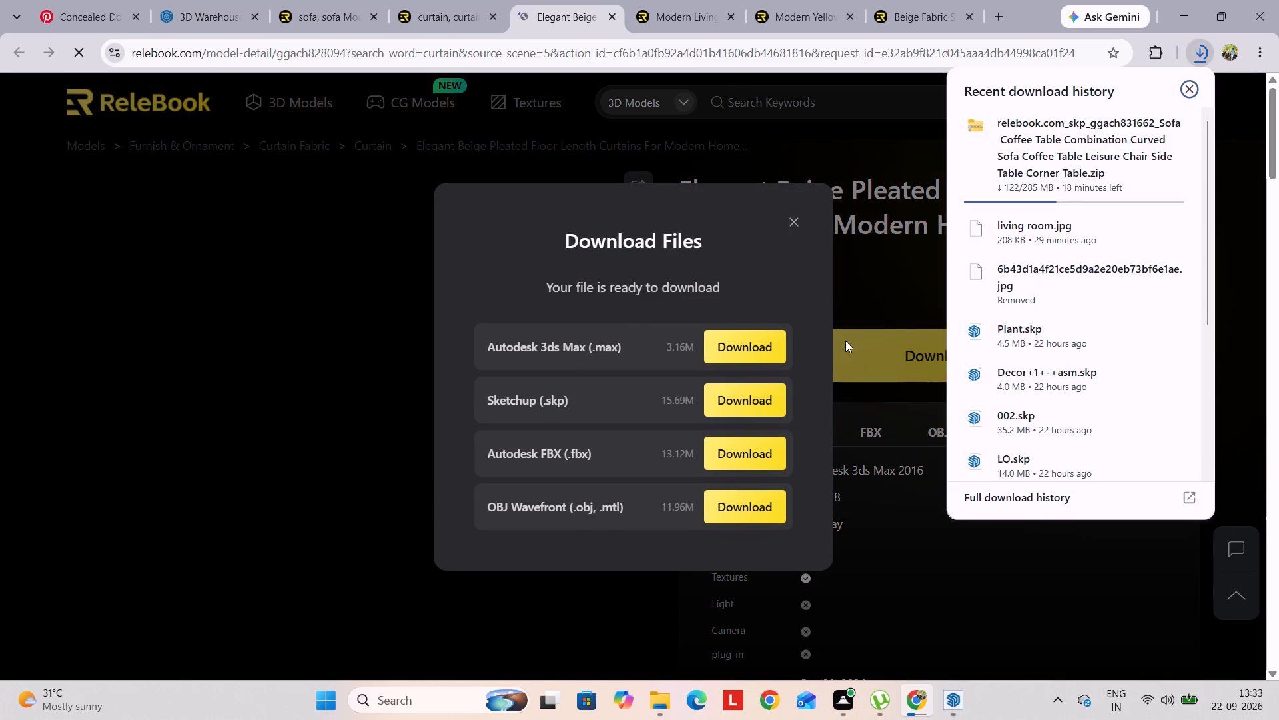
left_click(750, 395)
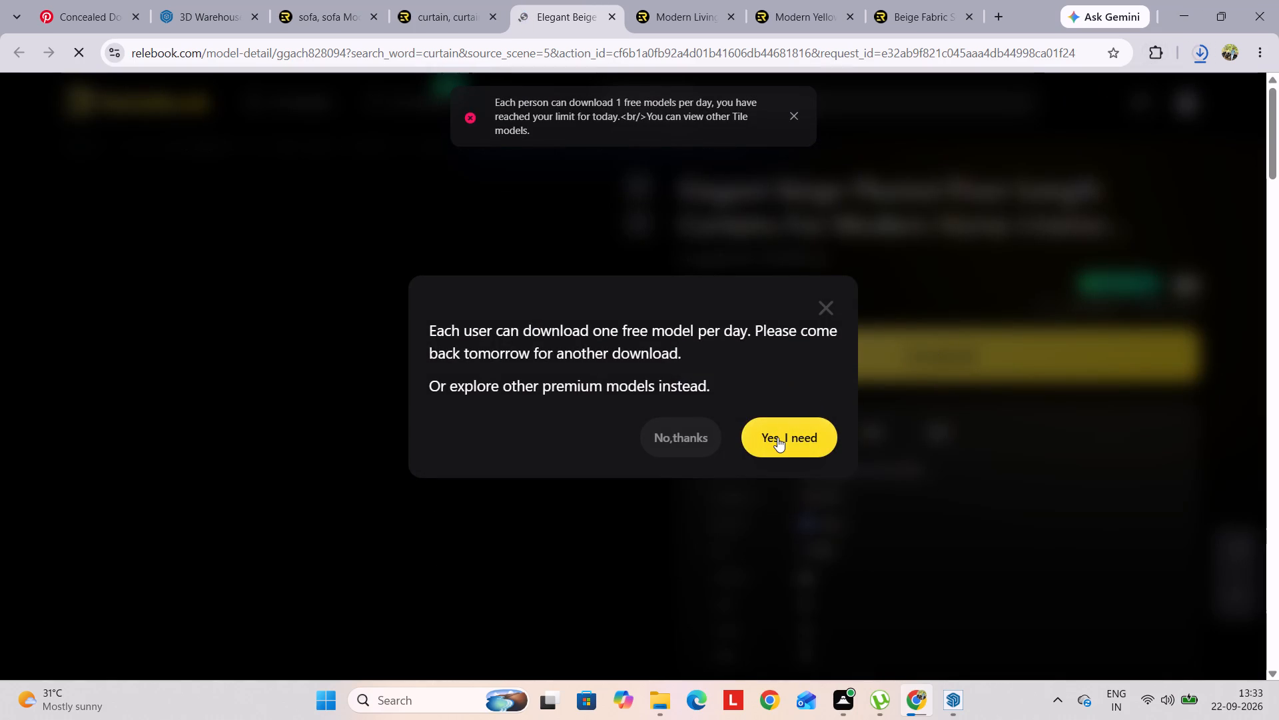
Explore the other premium curtain models and view the Beige and White Layered Curtains with Modern Pleated Design page.
left_click(777, 437)
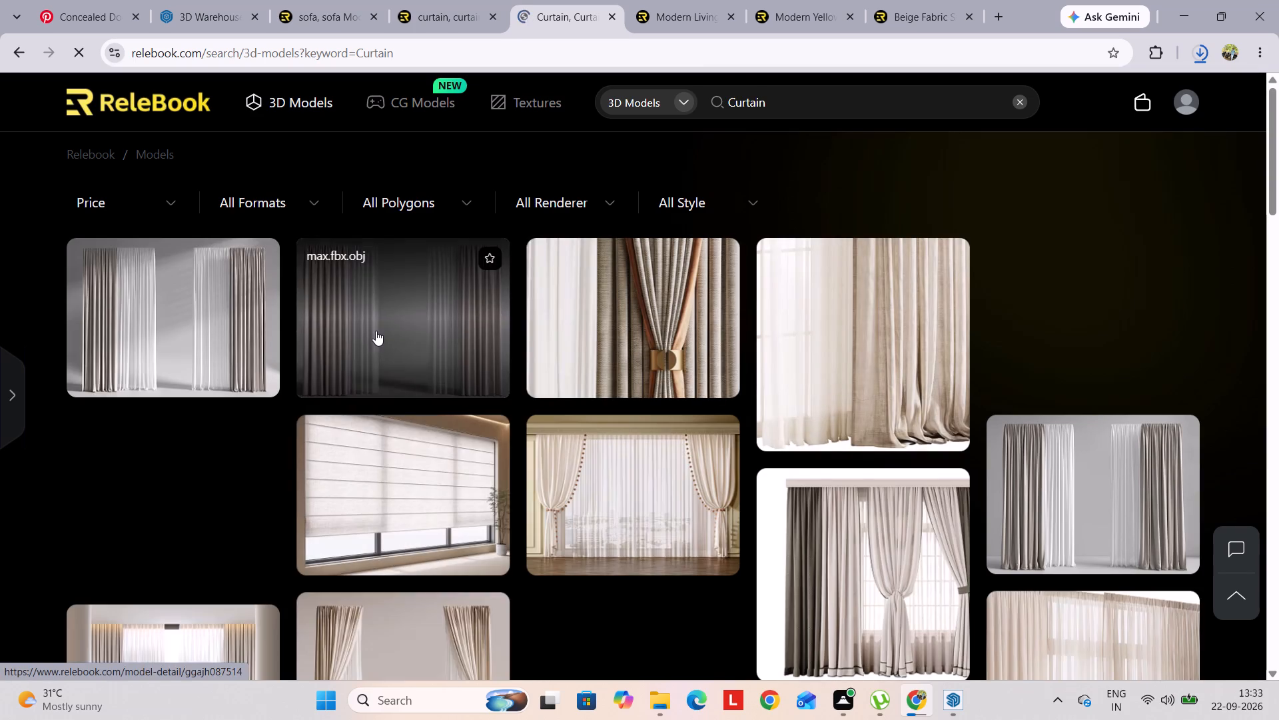
left_click(376, 331)
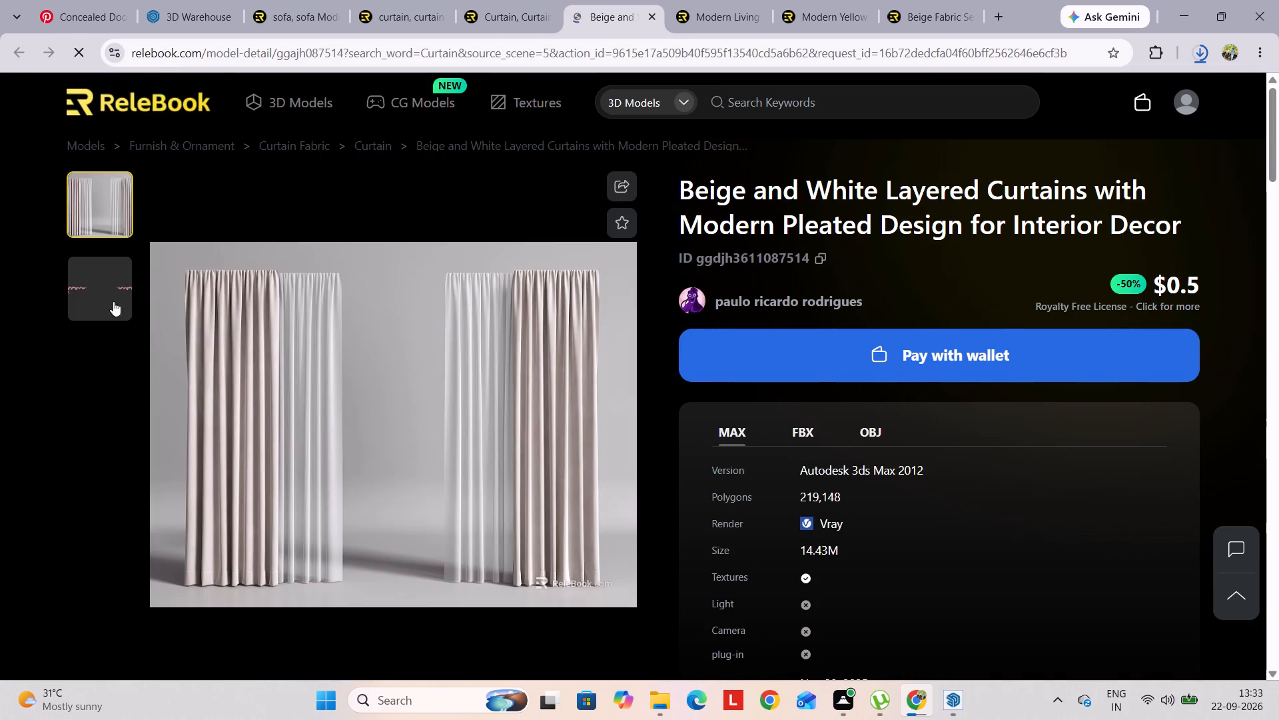
Return to the Curtain search results and filter them to free models, .skp format and Vray renderer.
left_click(528, 20)
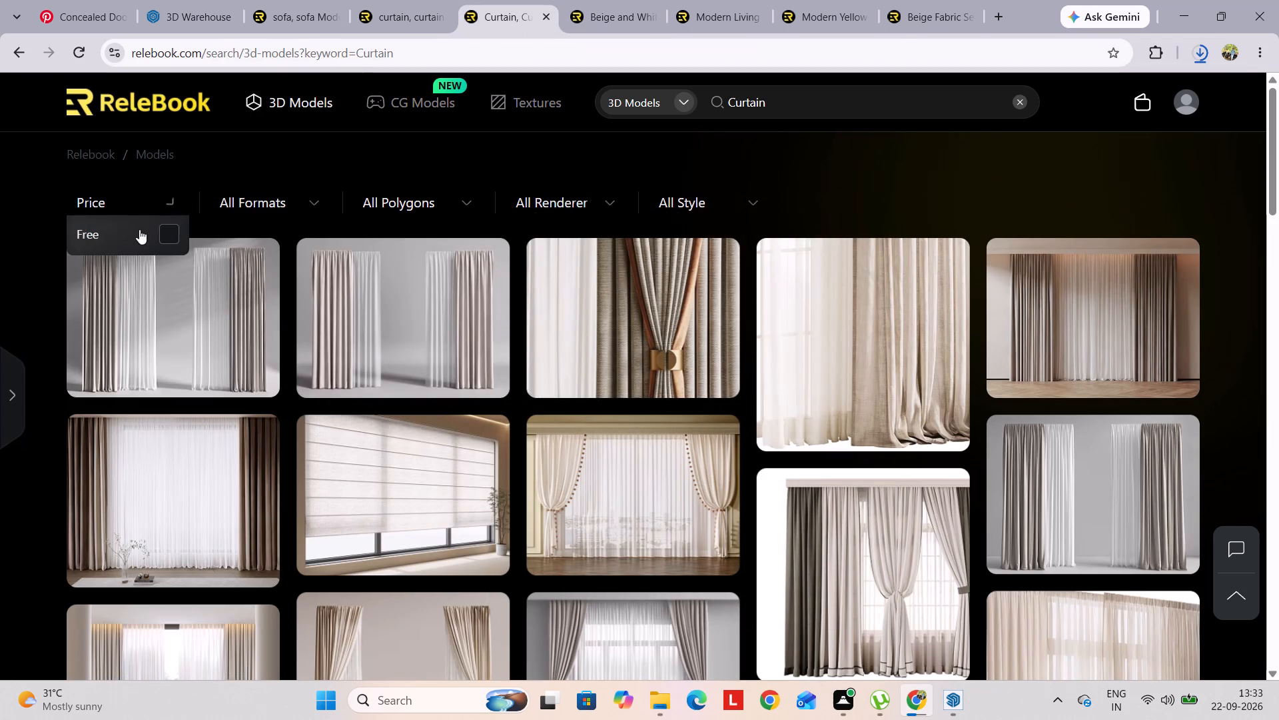
left_click(139, 229)
left_click(275, 269)
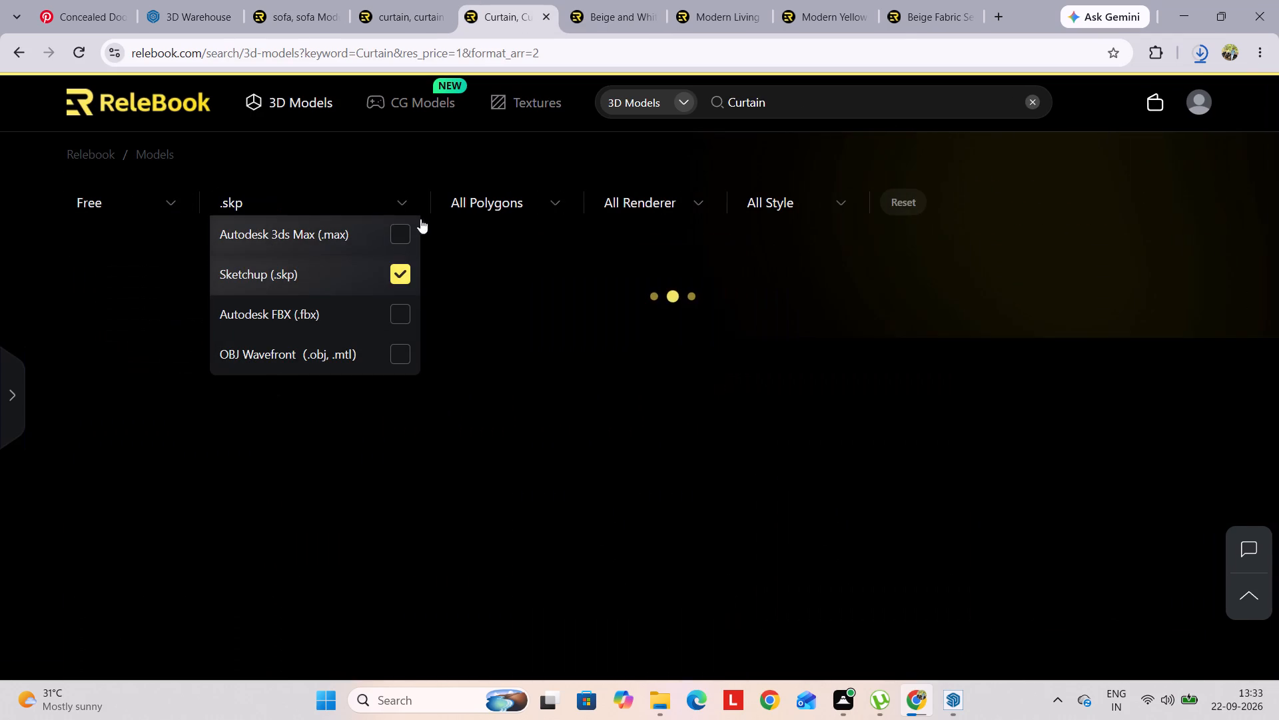
left_click(528, 280)
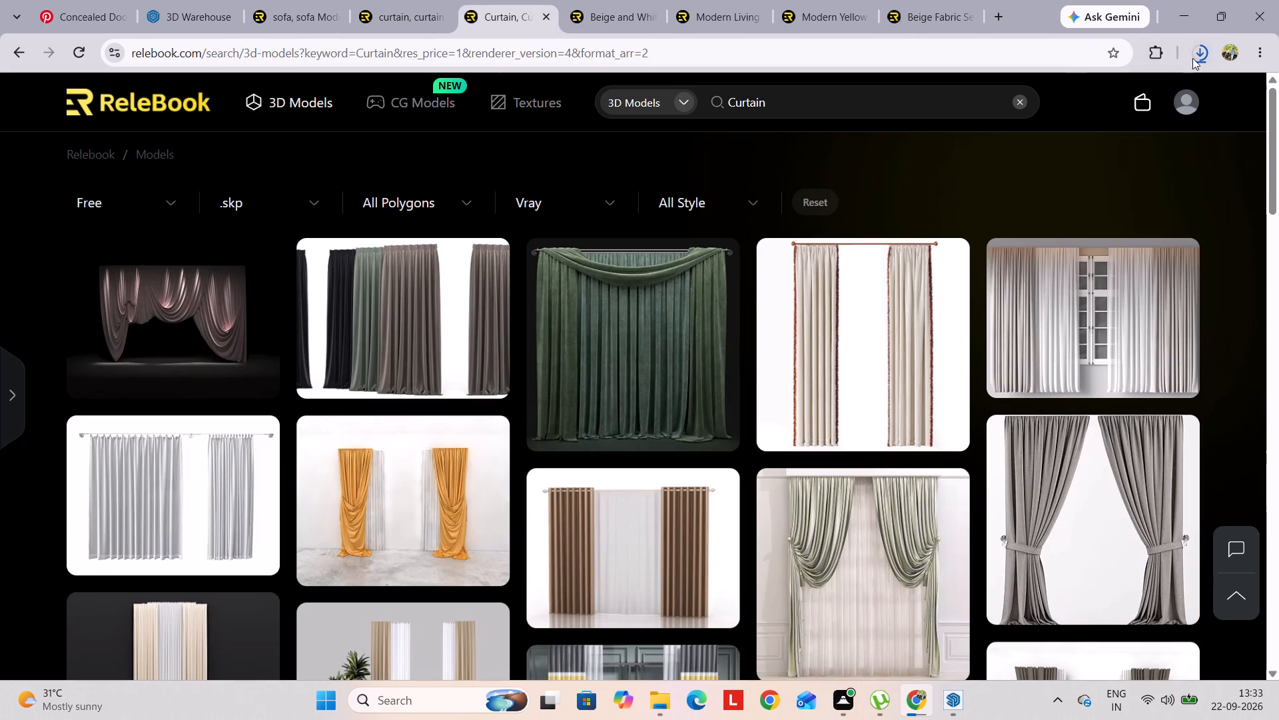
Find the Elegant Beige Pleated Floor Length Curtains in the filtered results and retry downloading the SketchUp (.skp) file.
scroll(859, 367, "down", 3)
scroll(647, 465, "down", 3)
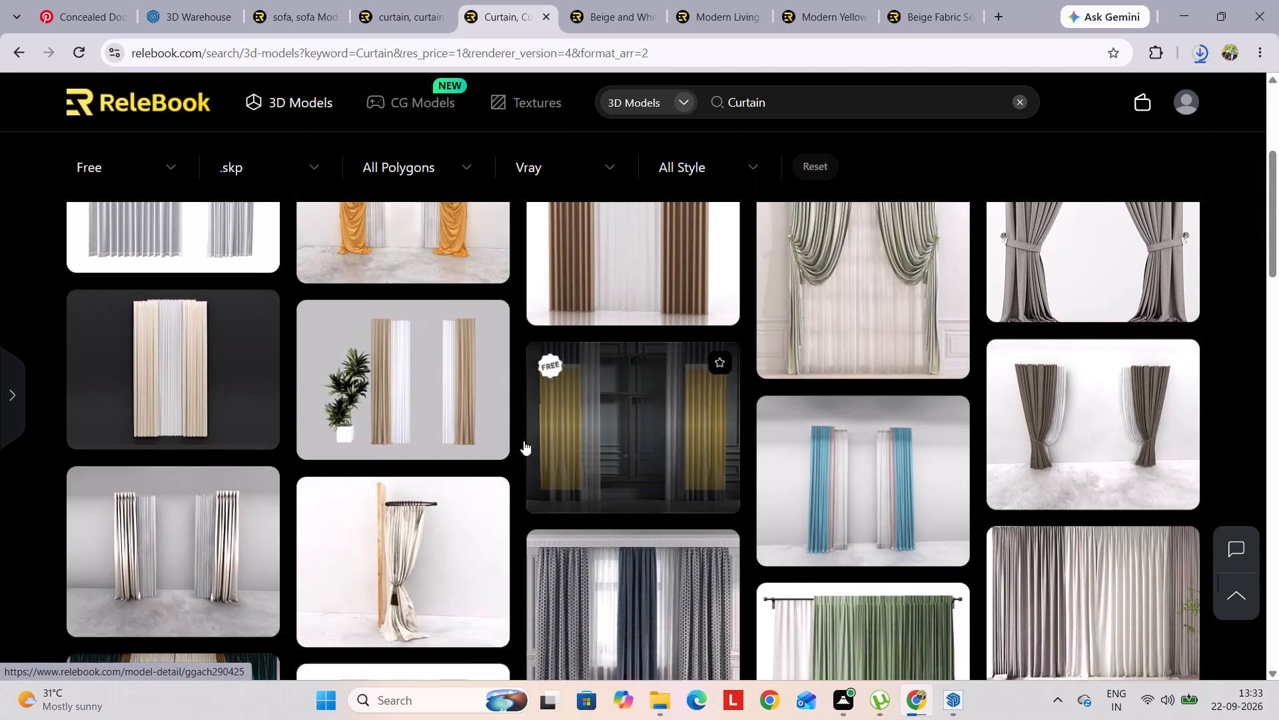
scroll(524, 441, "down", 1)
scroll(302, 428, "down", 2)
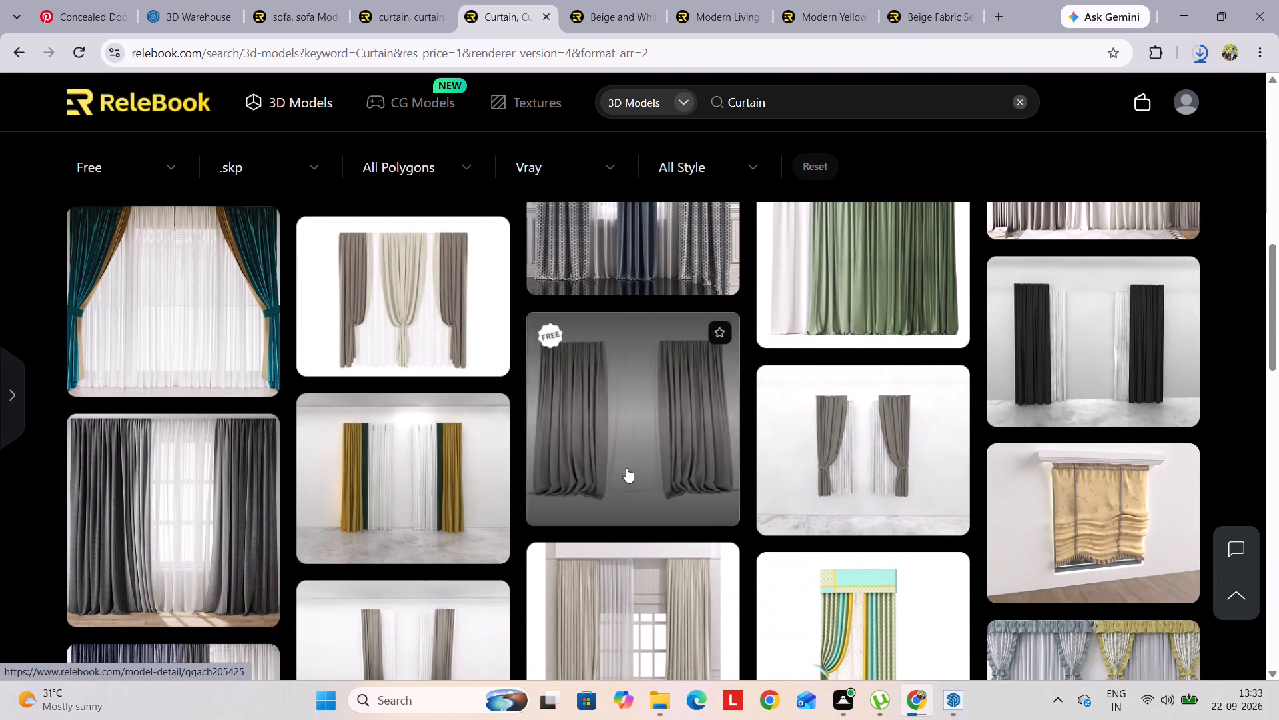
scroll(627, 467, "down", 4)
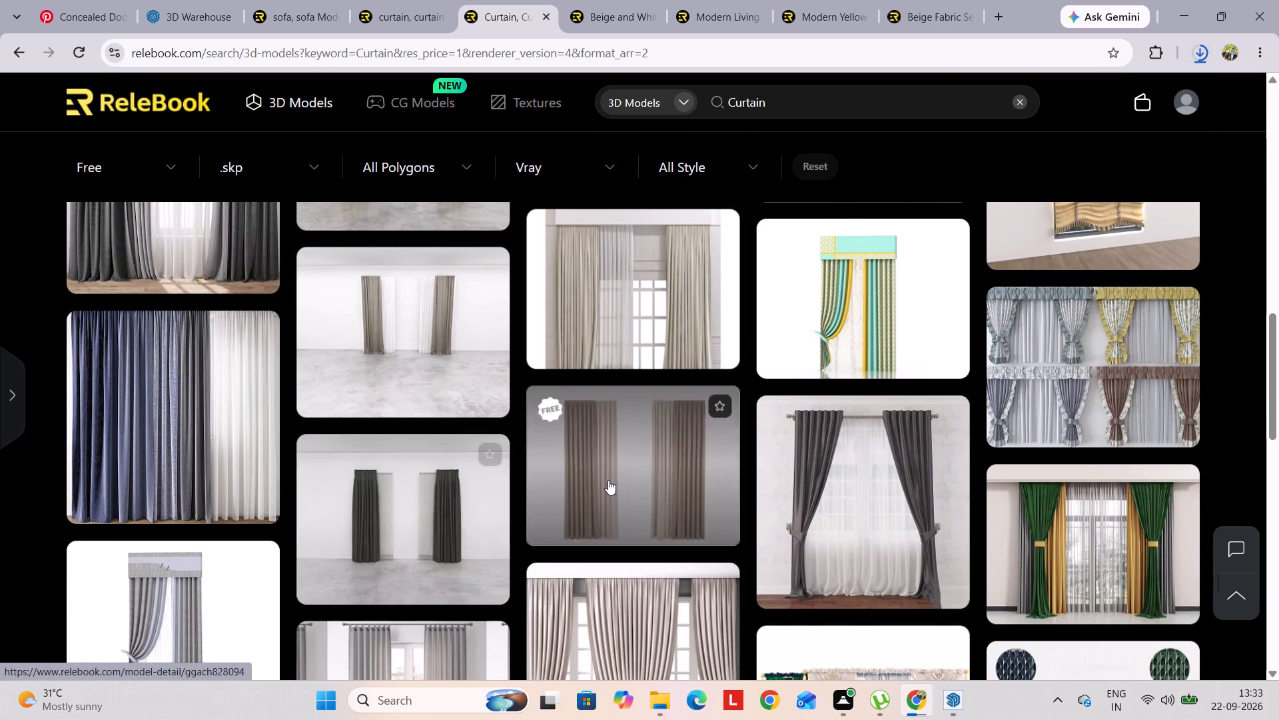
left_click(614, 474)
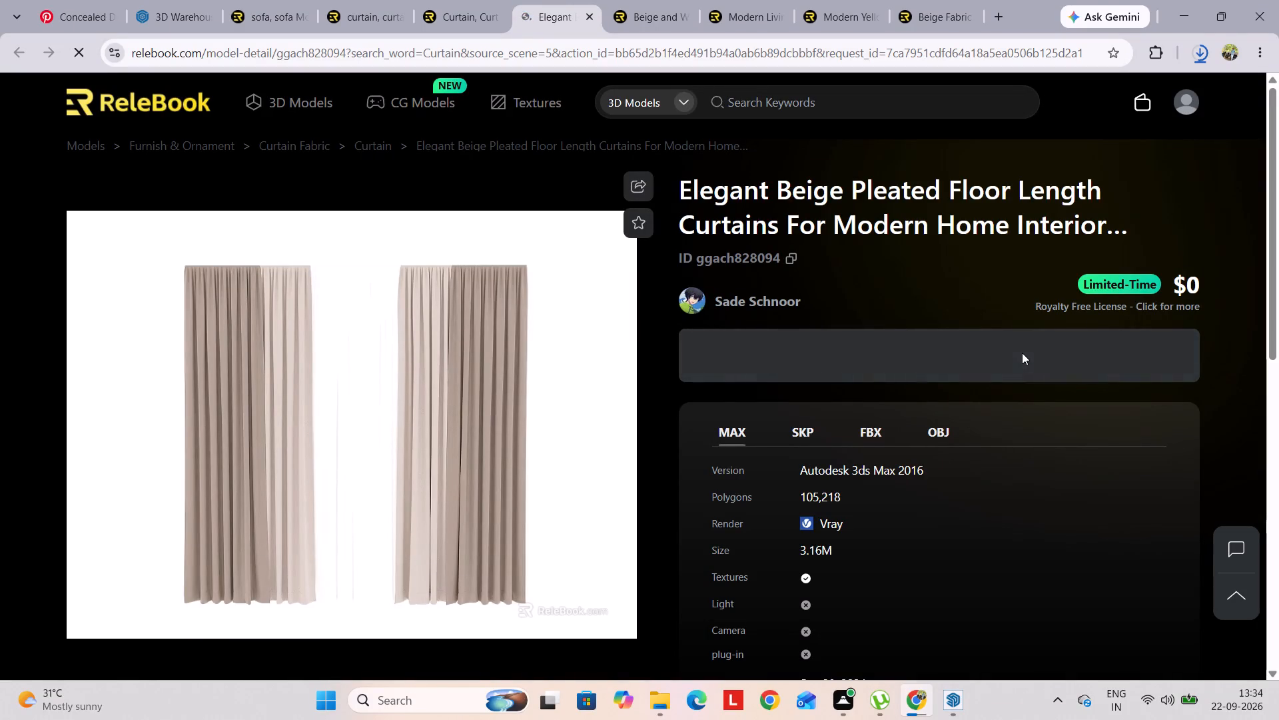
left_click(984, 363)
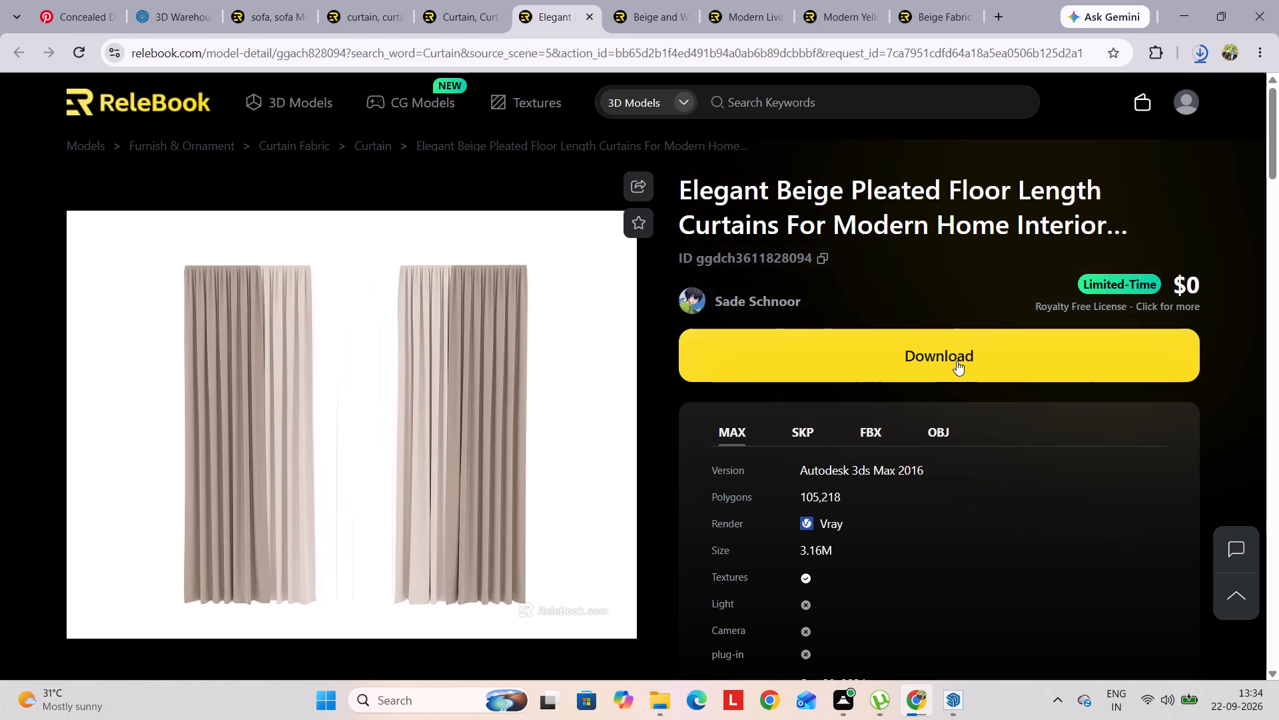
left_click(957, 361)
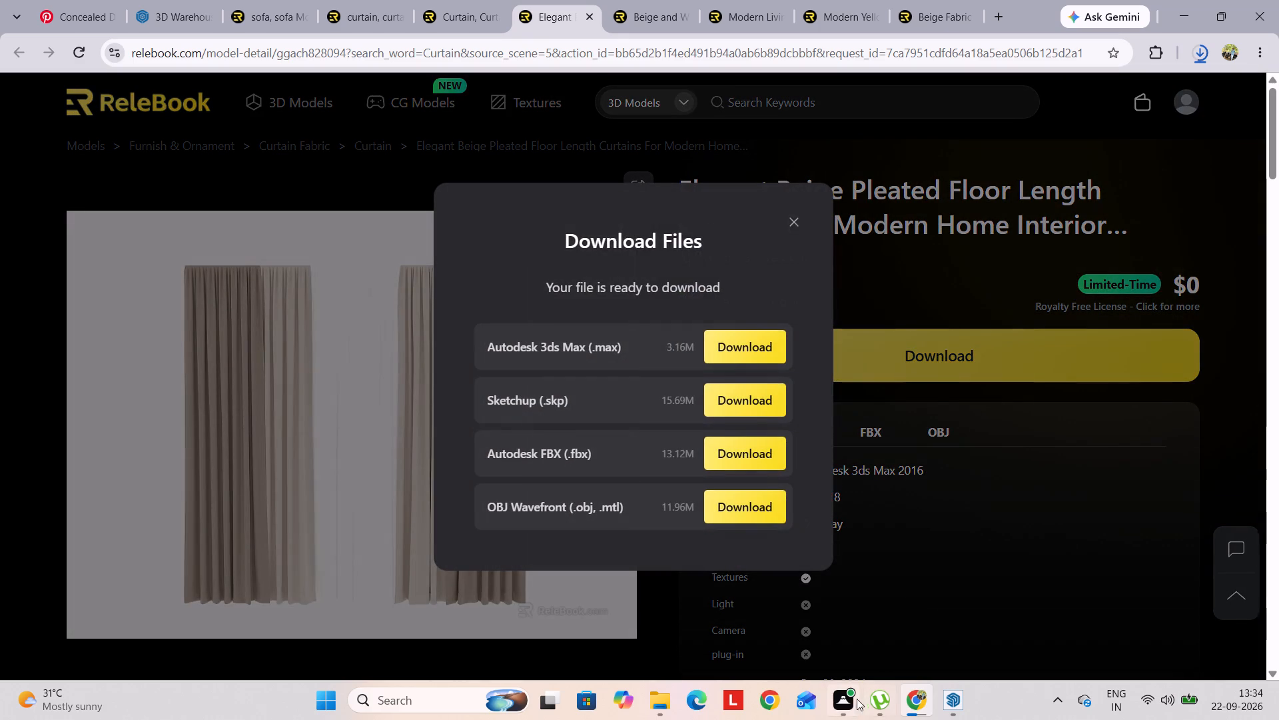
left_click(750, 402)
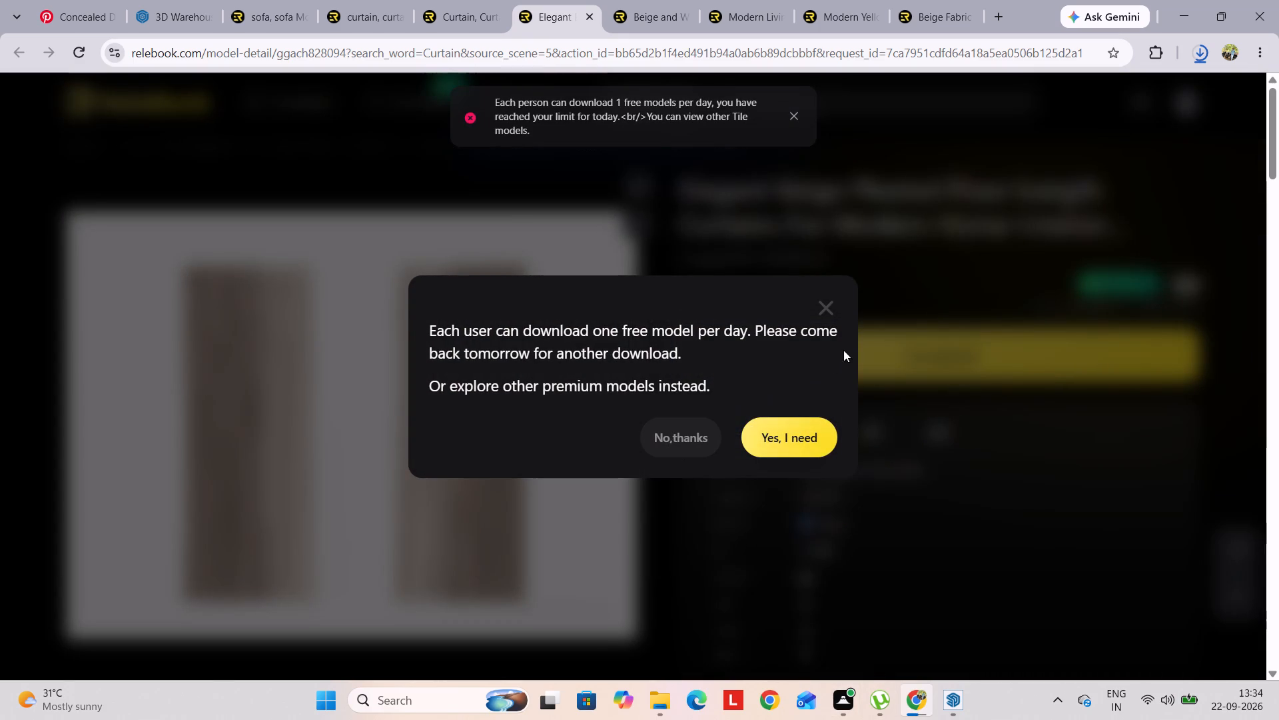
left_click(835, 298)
Check the download progress of the sofa and coffee table set archive.
left_click(1209, 61)
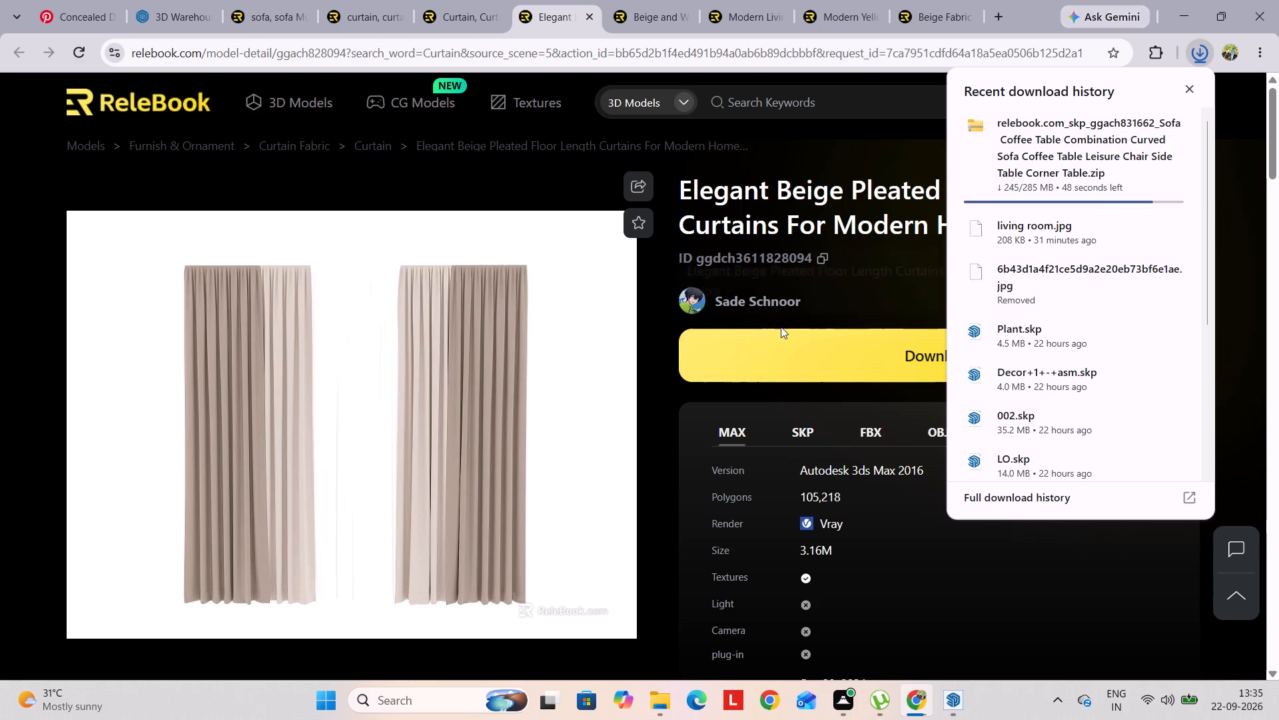
Compare the Concealed Door with Wall Moulding reference on Pinterest with the SketchUp room model, ending back on the reference.
left_click(125, 26)
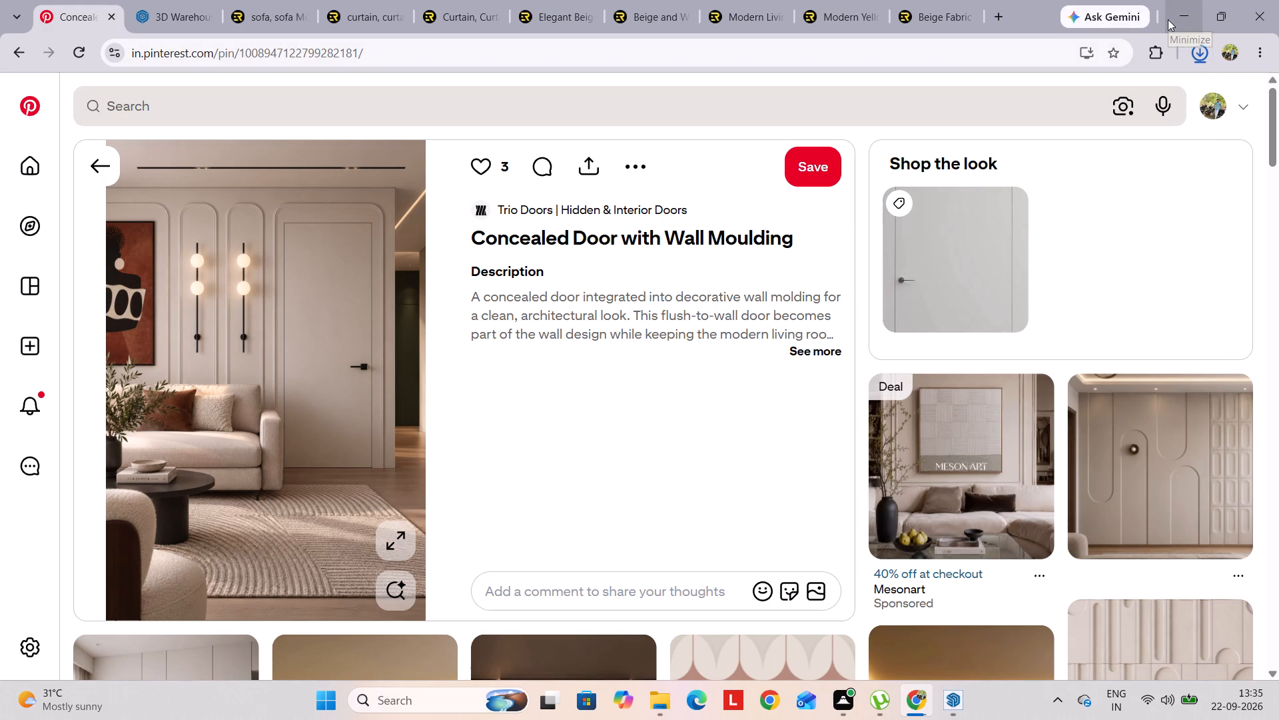
left_click(1184, 14)
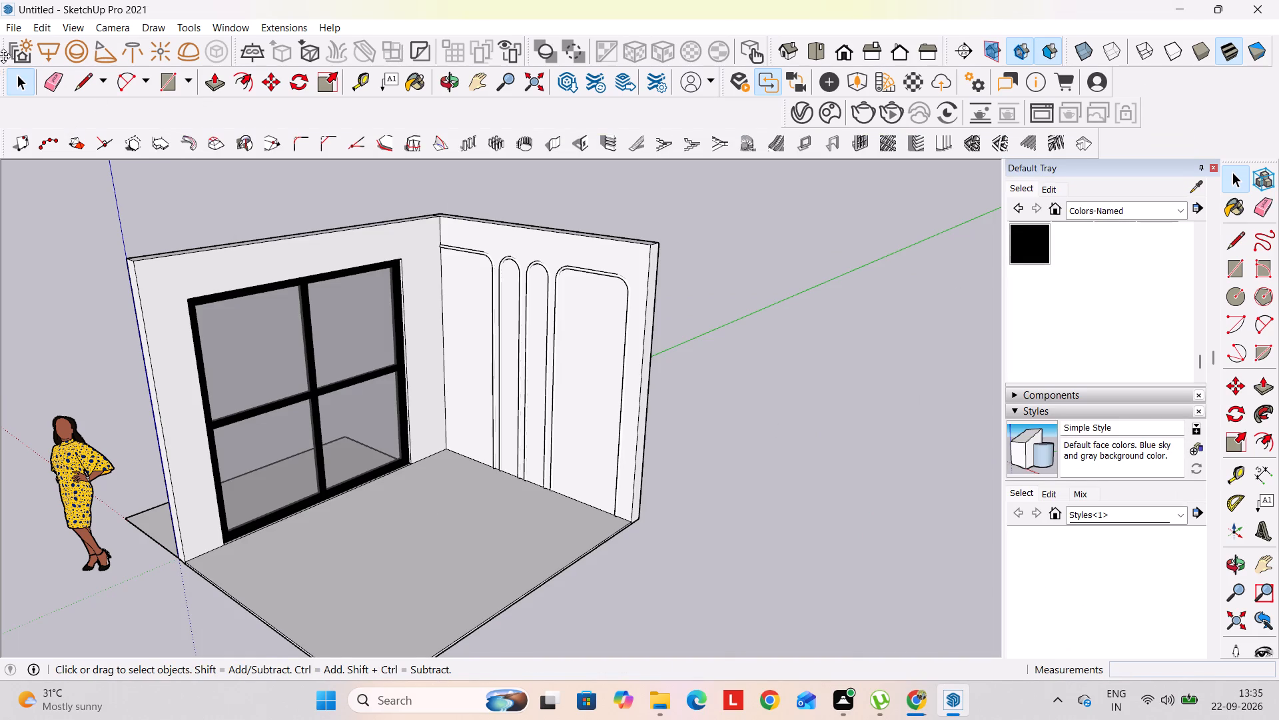
left_click(918, 699)
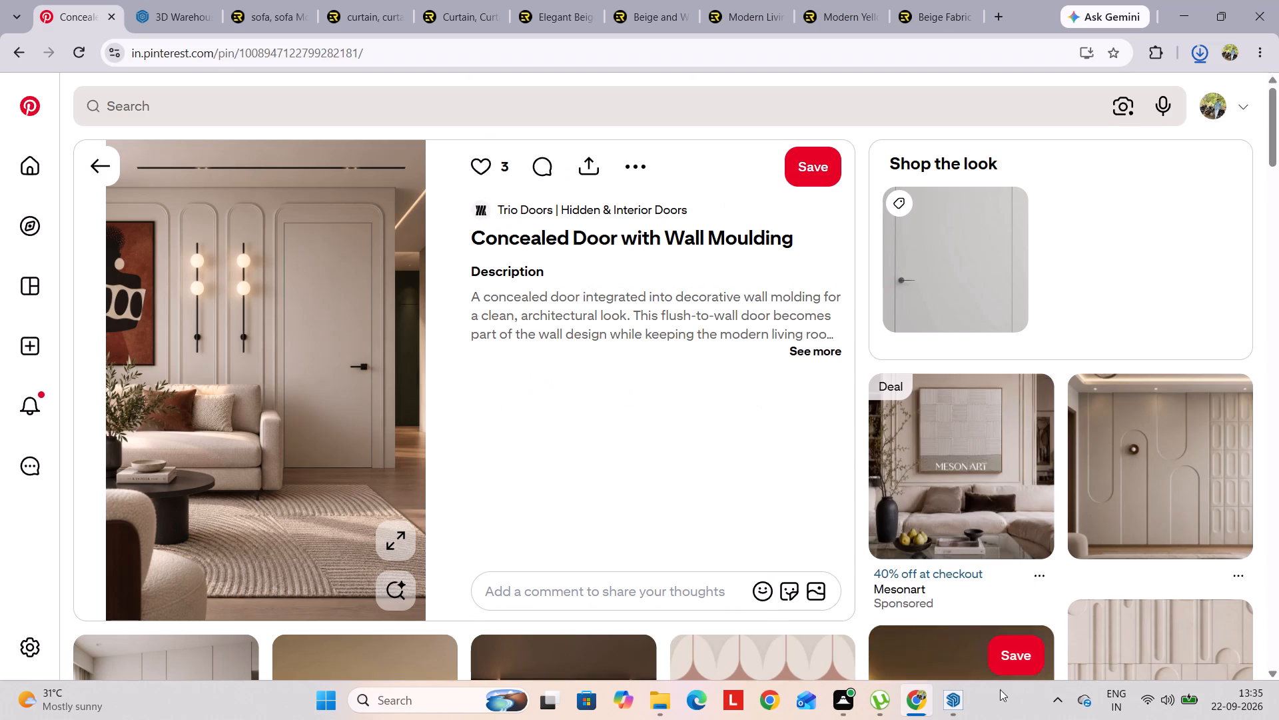
Switch to SketchUp, import the CURTAIN model from Downloads and place it on the room floor in front of the window.
left_click(969, 634)
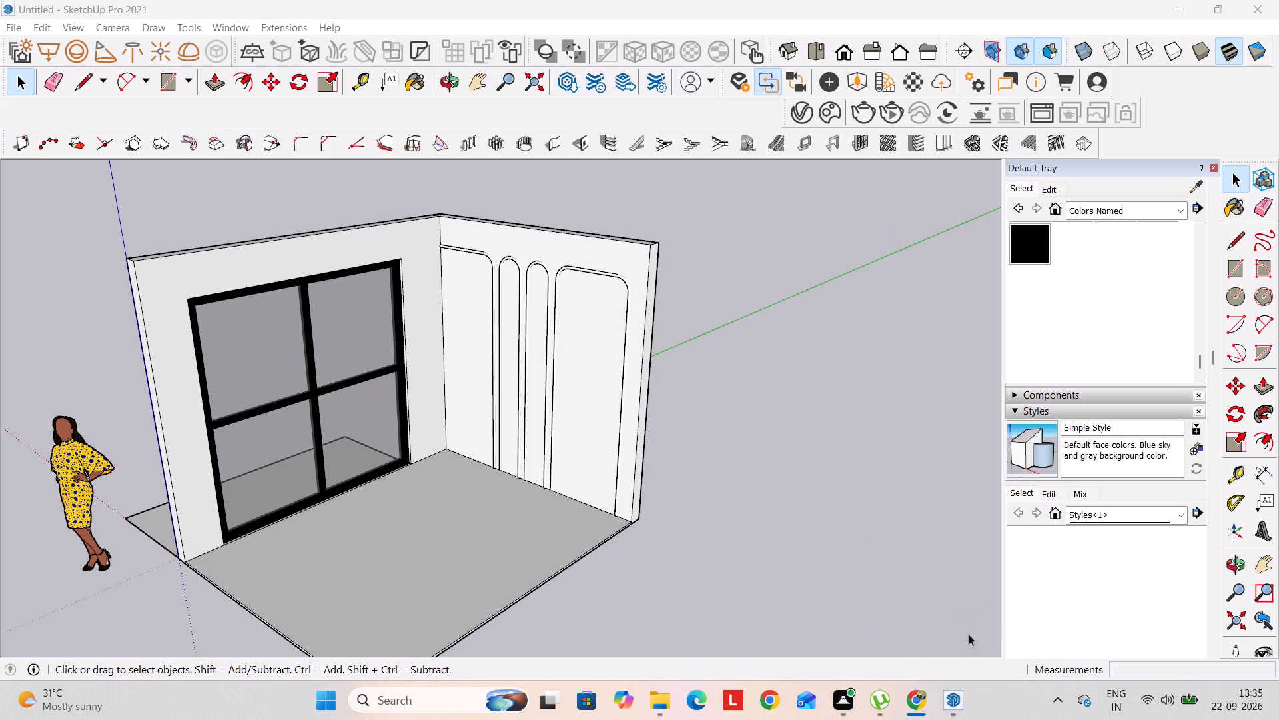
left_click(864, 544)
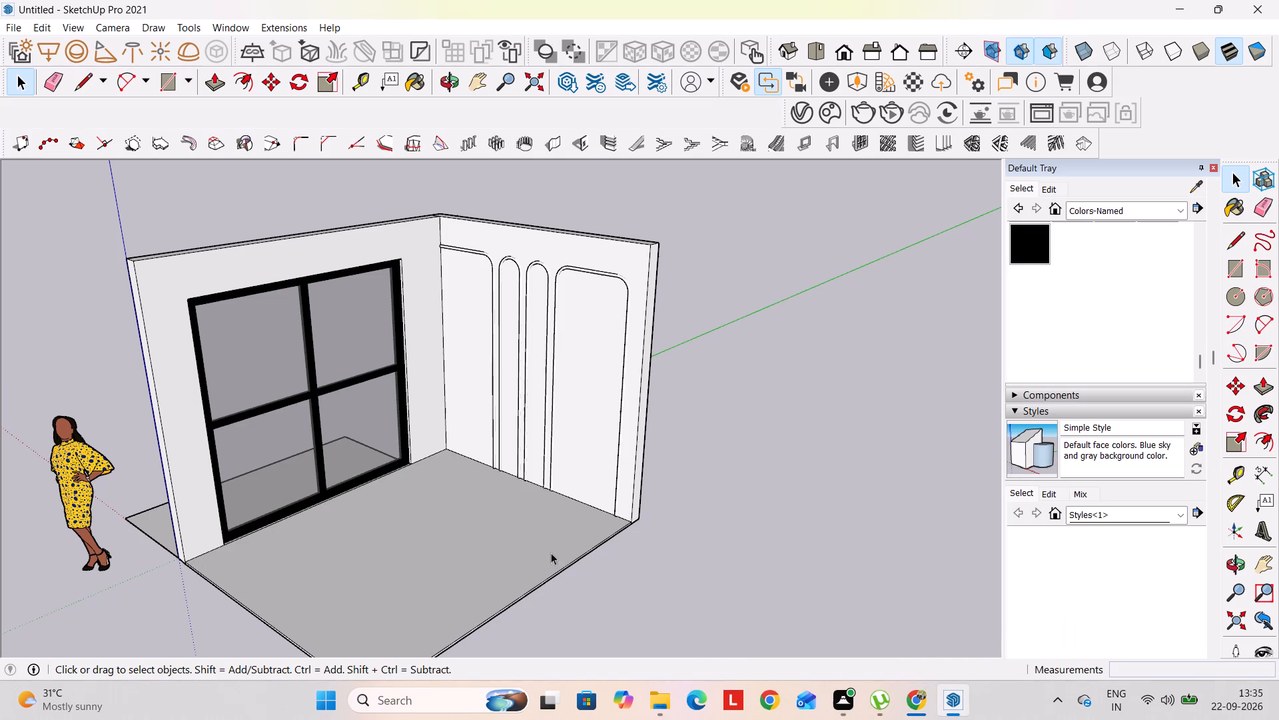
scroll(226, 427, "up", 3)
middle_click_drag(436, 435, 276, 411)
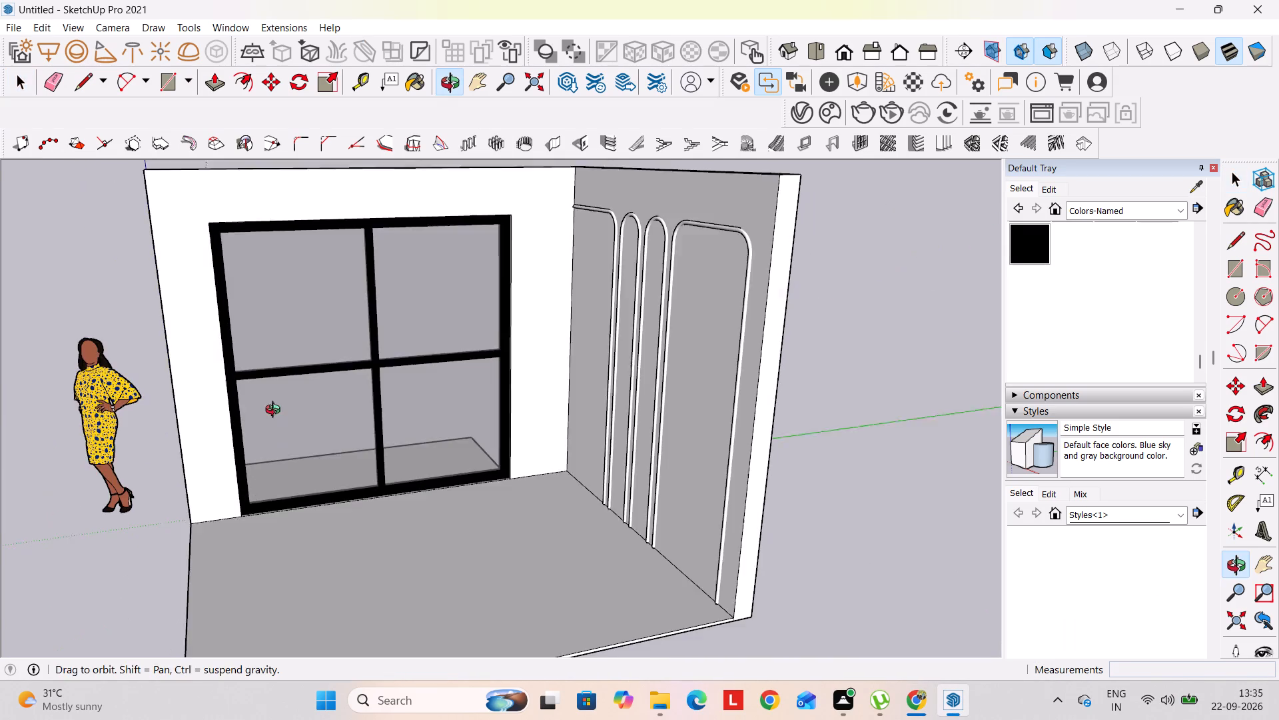
middle_click_drag(276, 411, 273, 404)
middle_click_drag(262, 322, 350, 376)
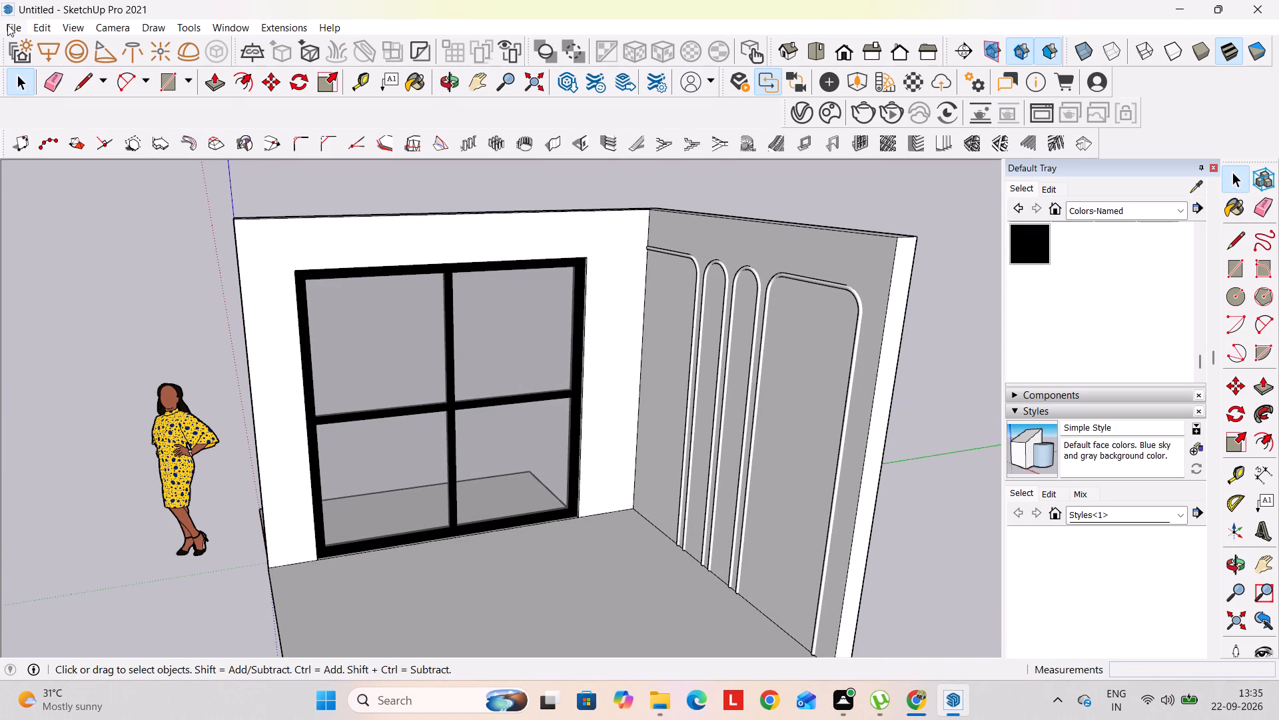
left_click(7, 25)
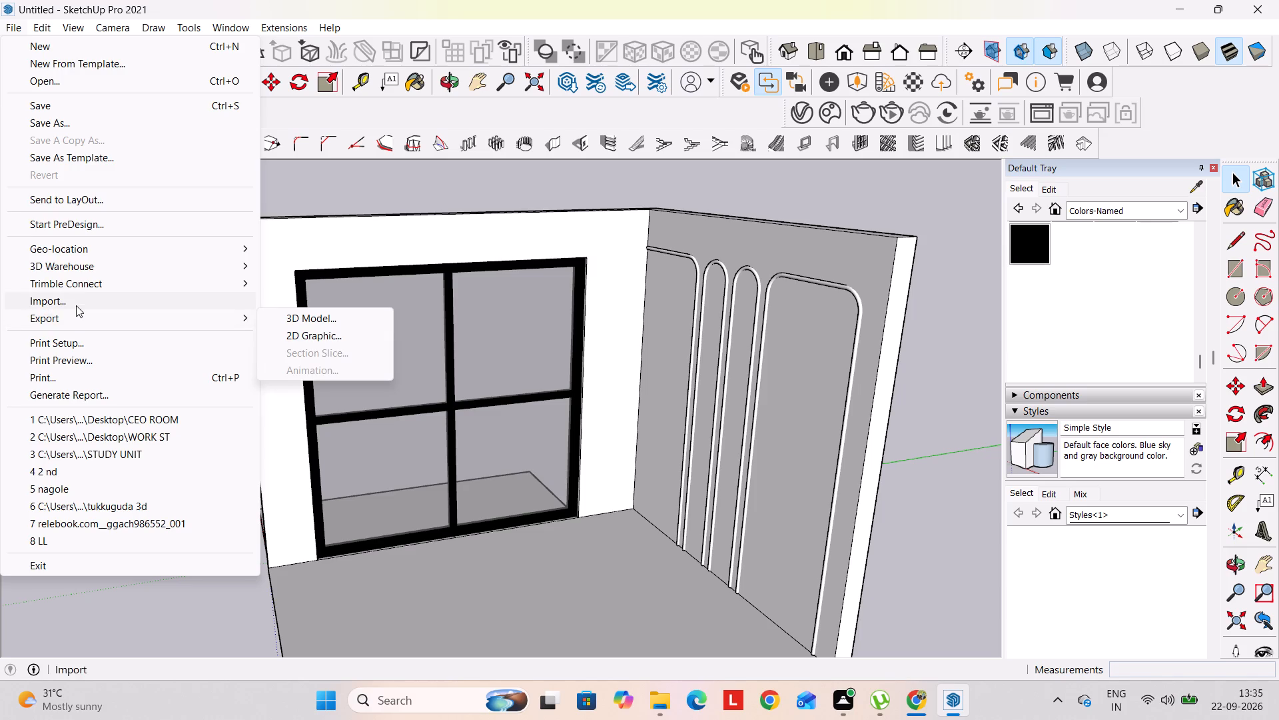
left_click(76, 305)
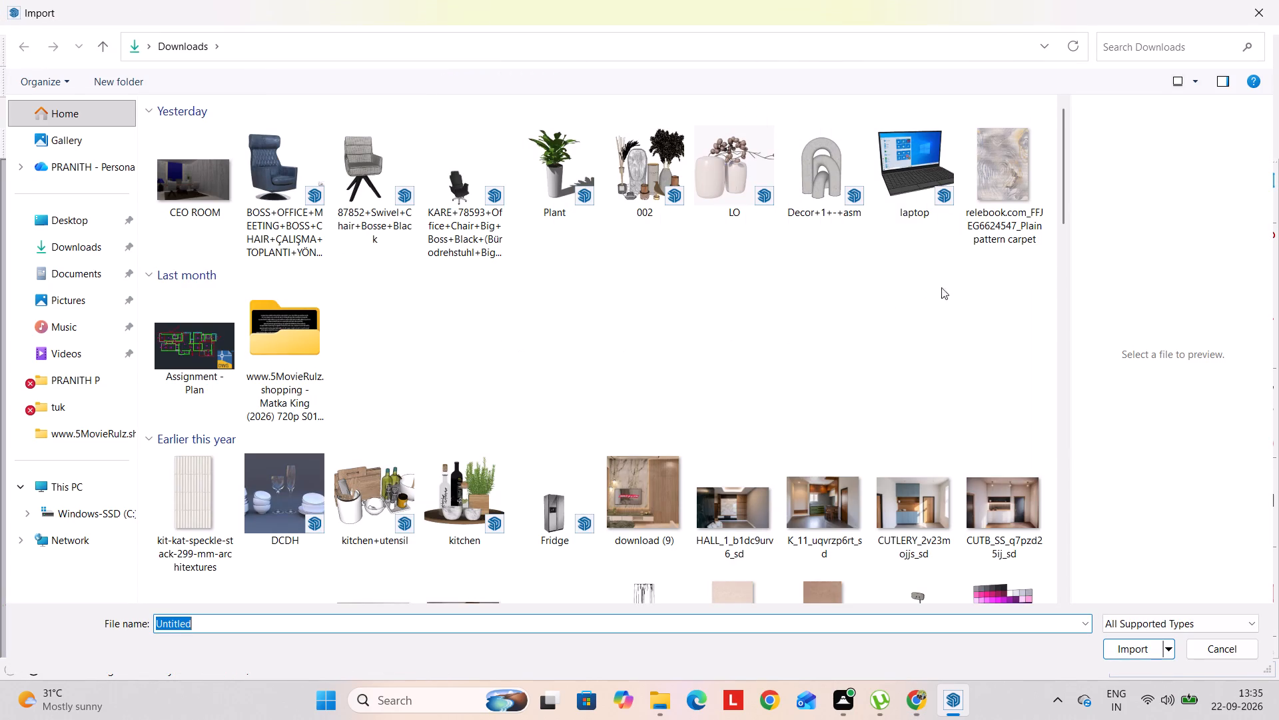
scroll(720, 345, "down", 1)
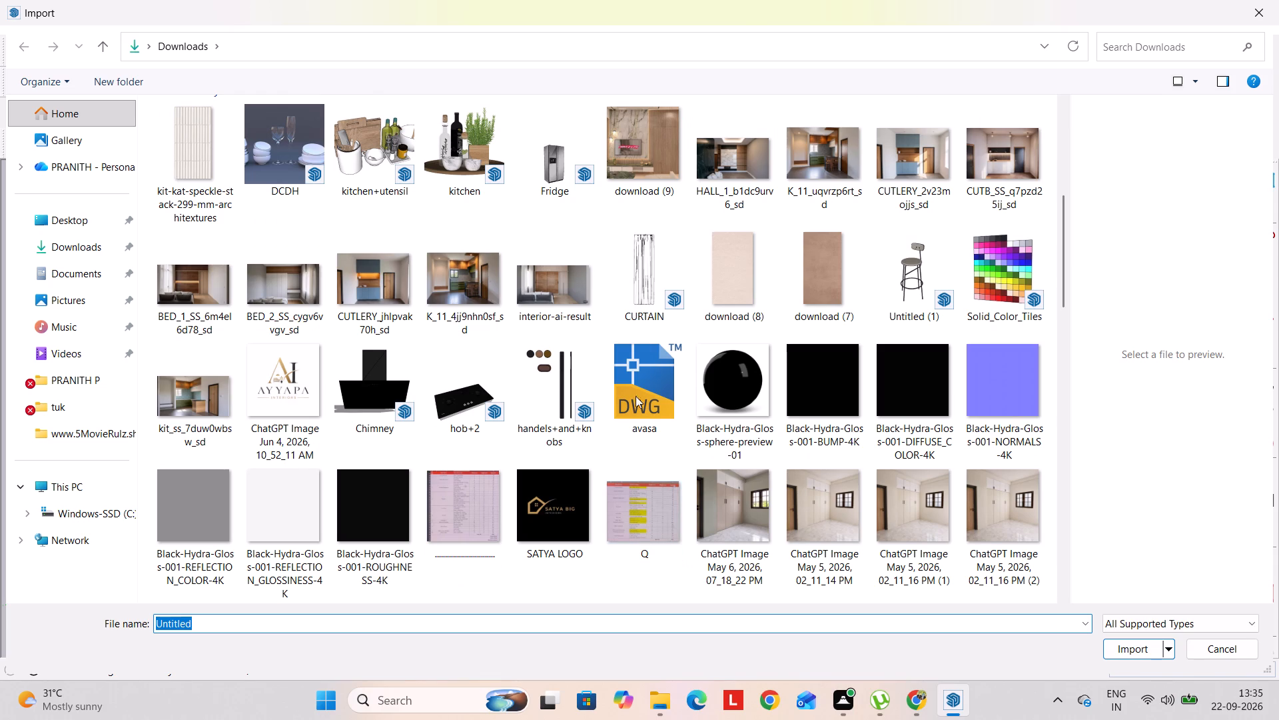
left_click(646, 288)
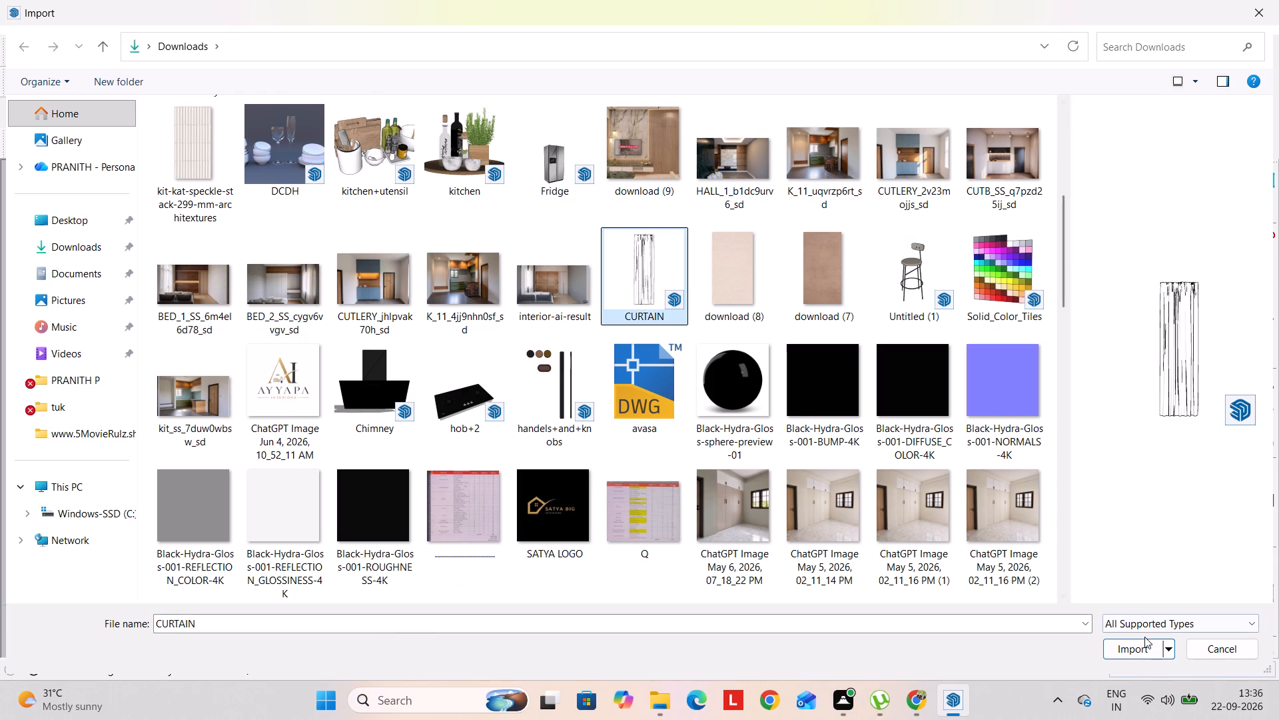
left_click(1134, 653)
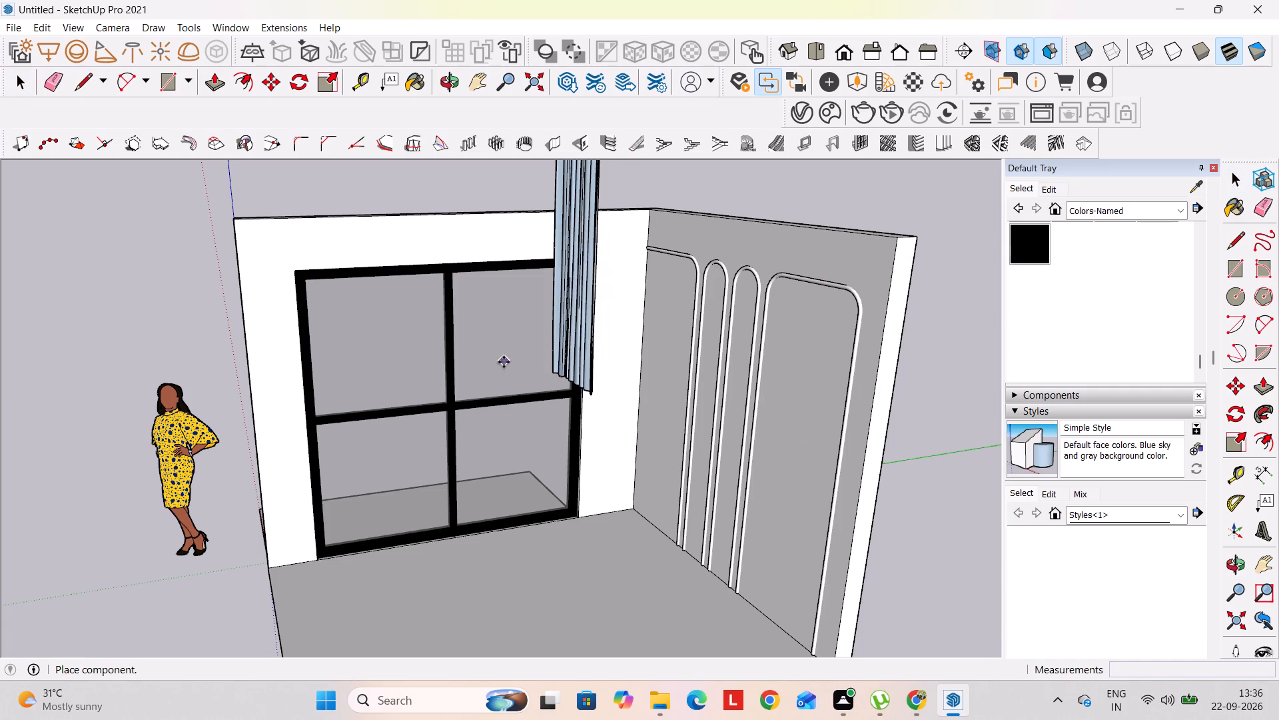
left_click(482, 522)
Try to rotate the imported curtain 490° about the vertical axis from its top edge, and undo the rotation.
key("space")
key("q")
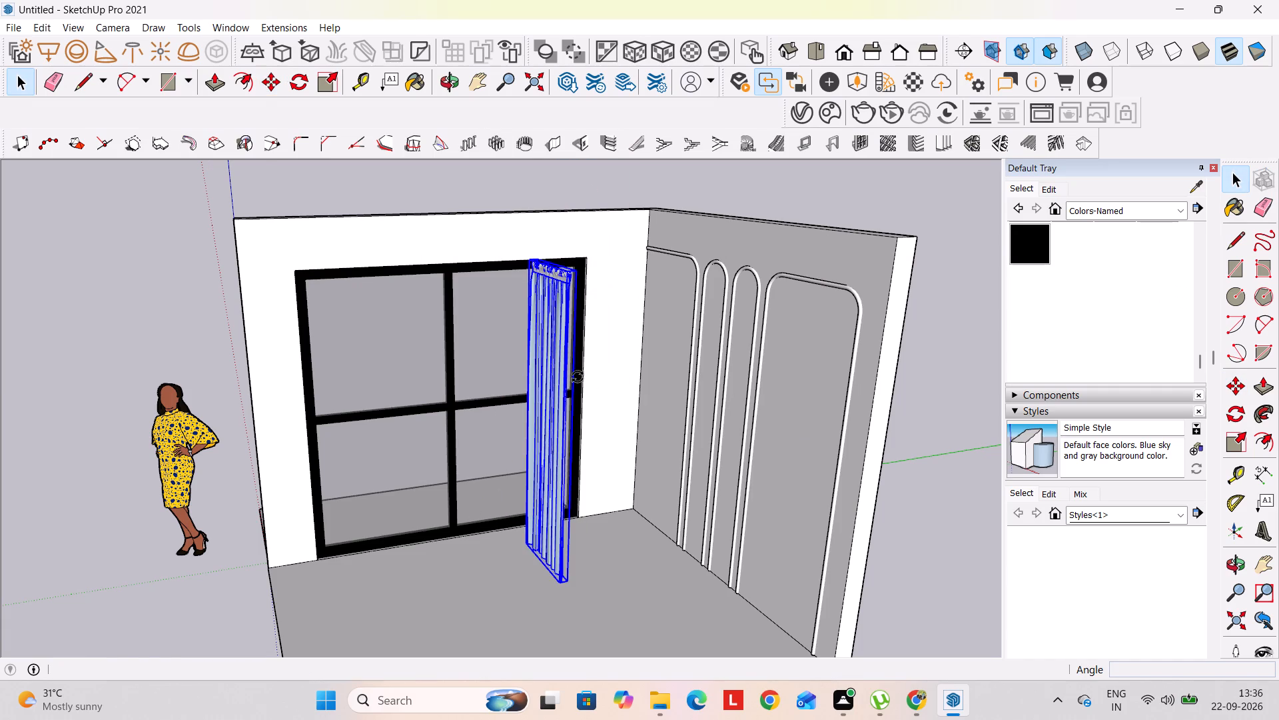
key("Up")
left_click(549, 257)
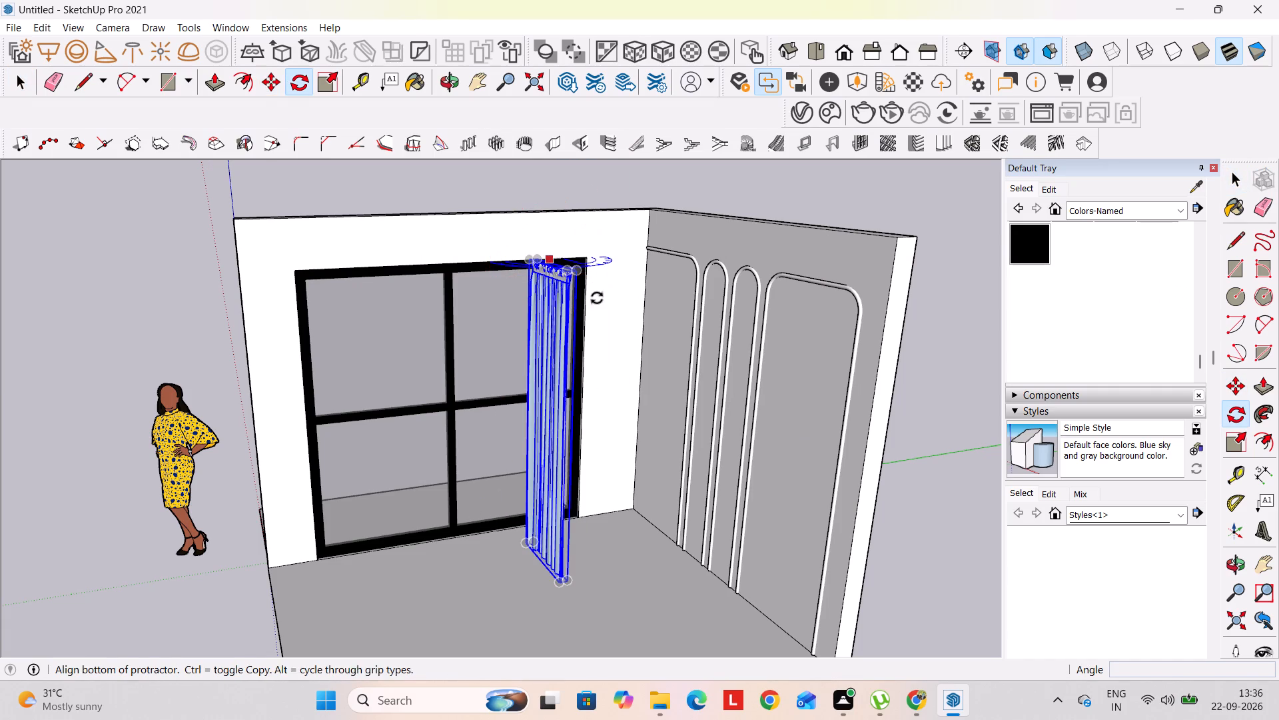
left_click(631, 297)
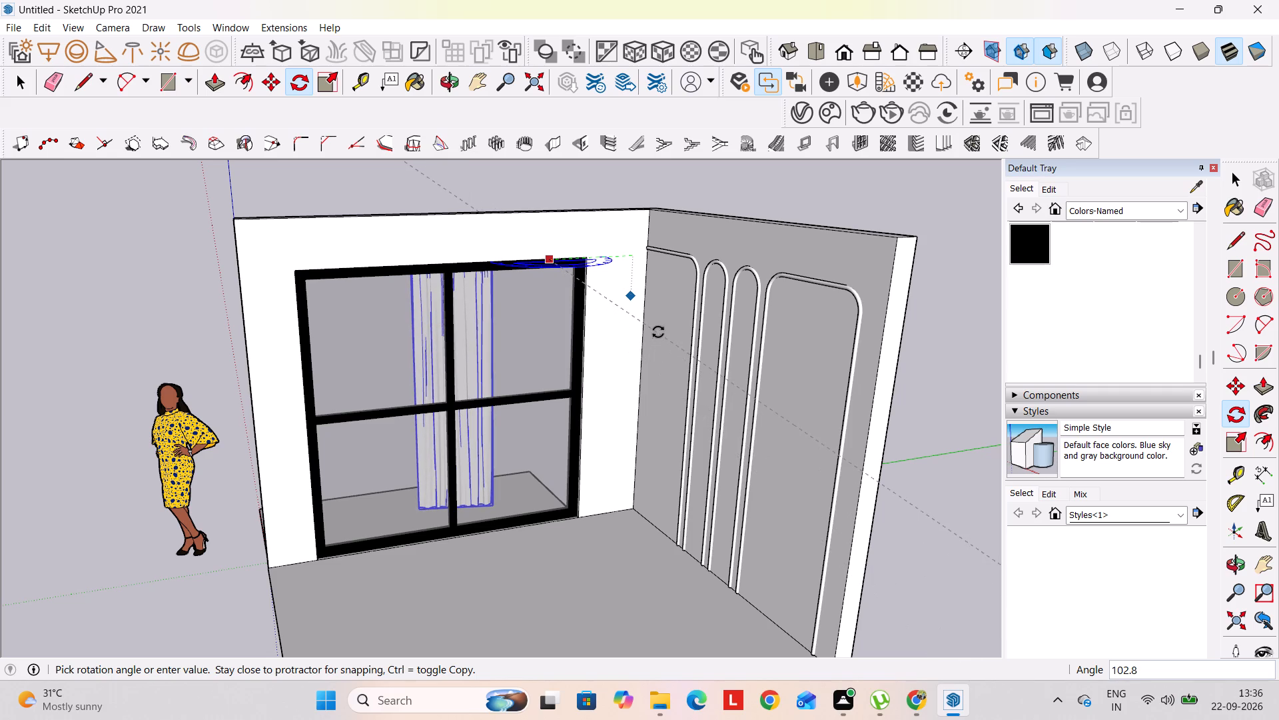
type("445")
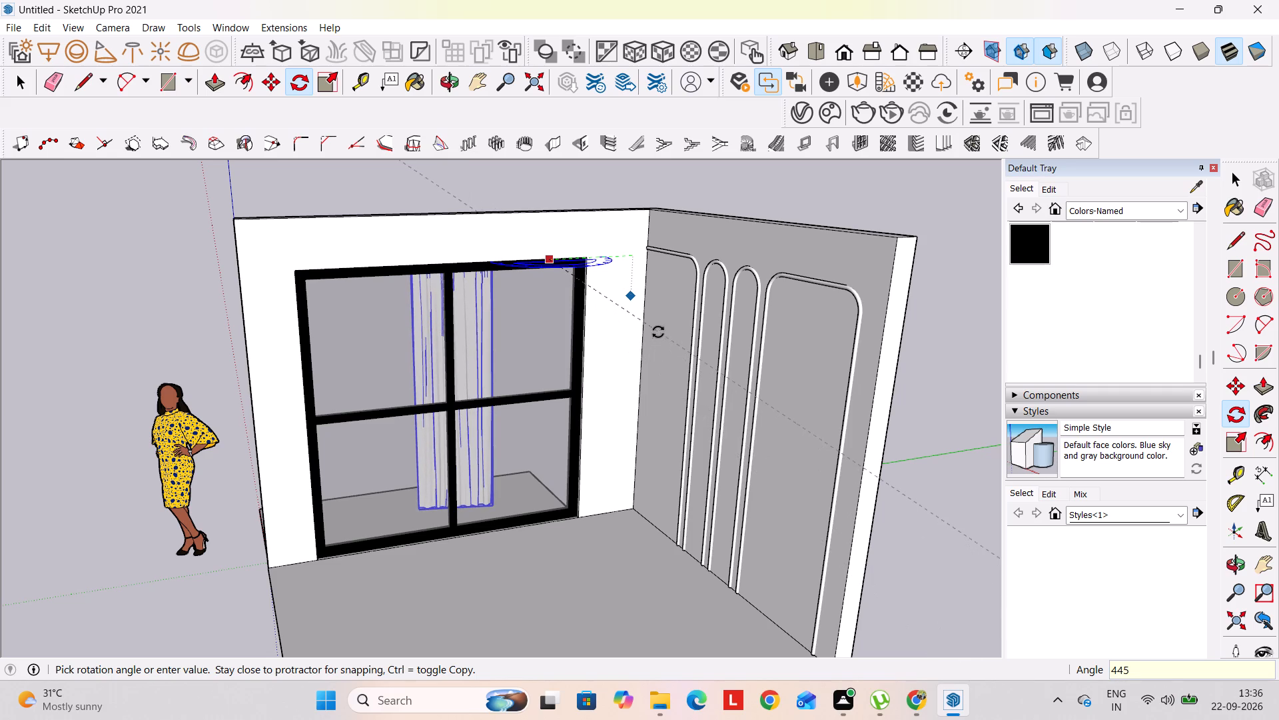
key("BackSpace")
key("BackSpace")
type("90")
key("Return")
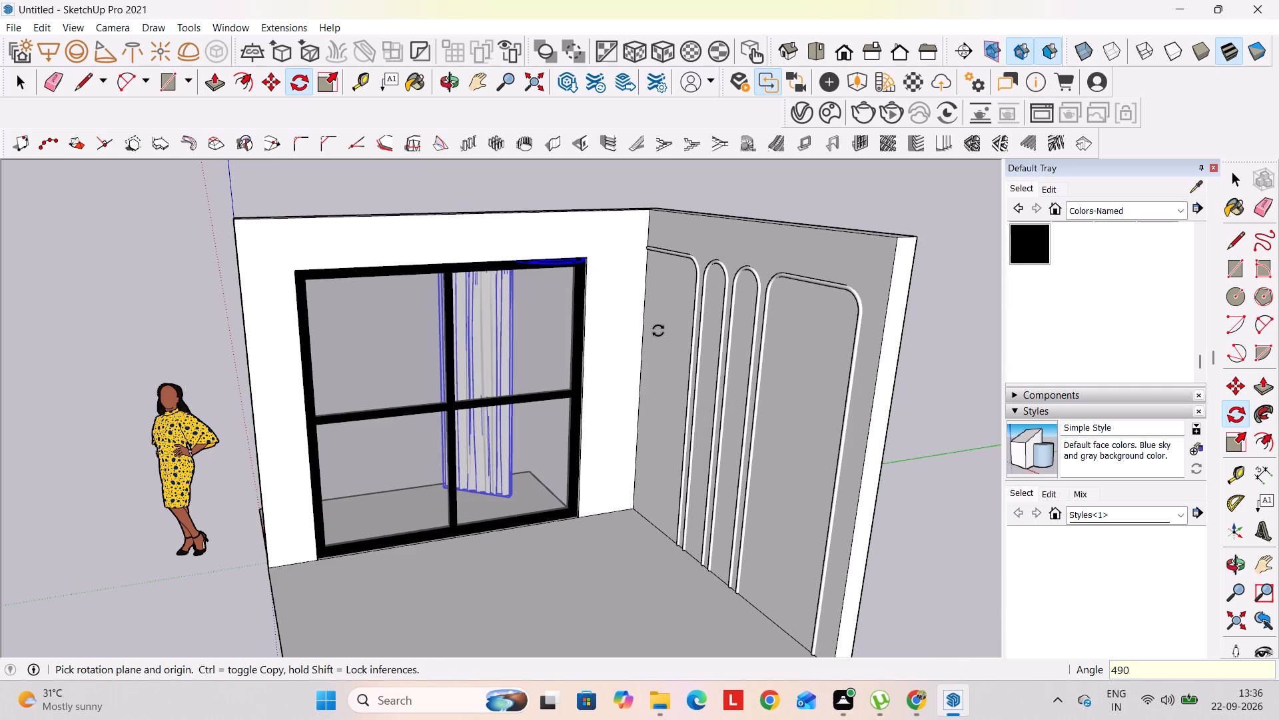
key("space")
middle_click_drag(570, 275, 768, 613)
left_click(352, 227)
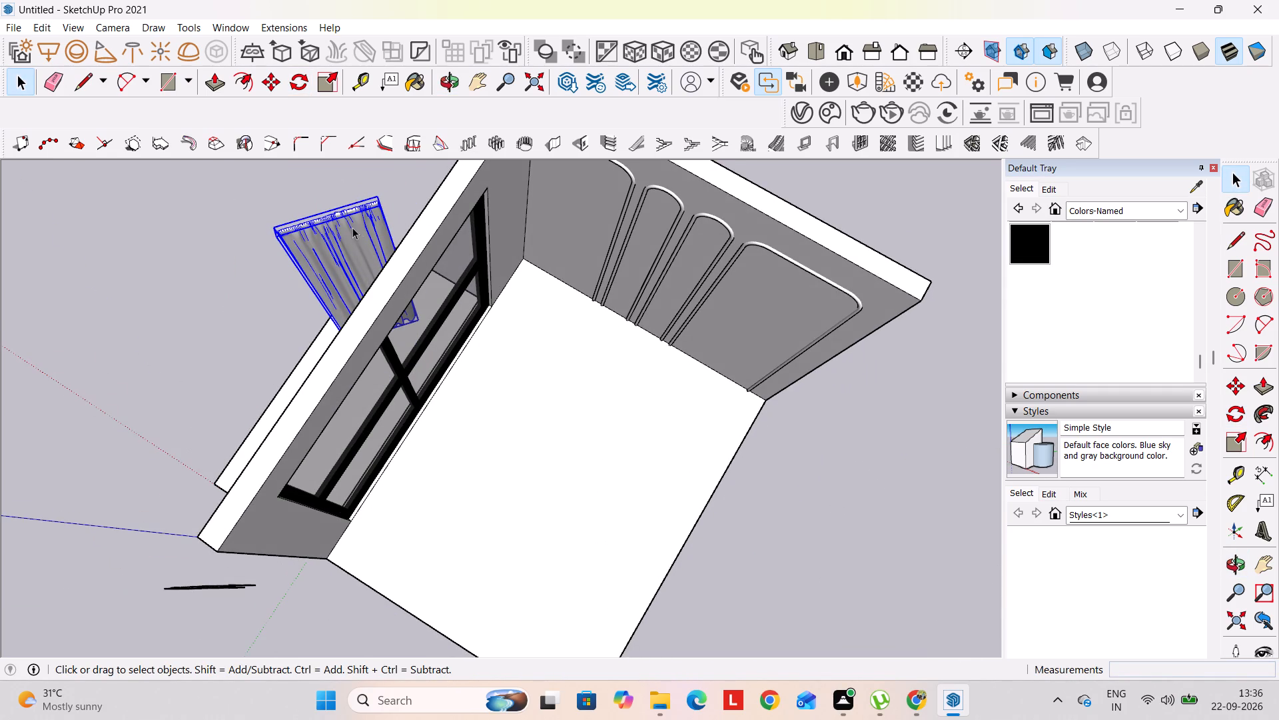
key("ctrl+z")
Rotate the curtain 90° about the vertical axis from its top edge so it runs parallel to the window wall.
left_click(546, 337)
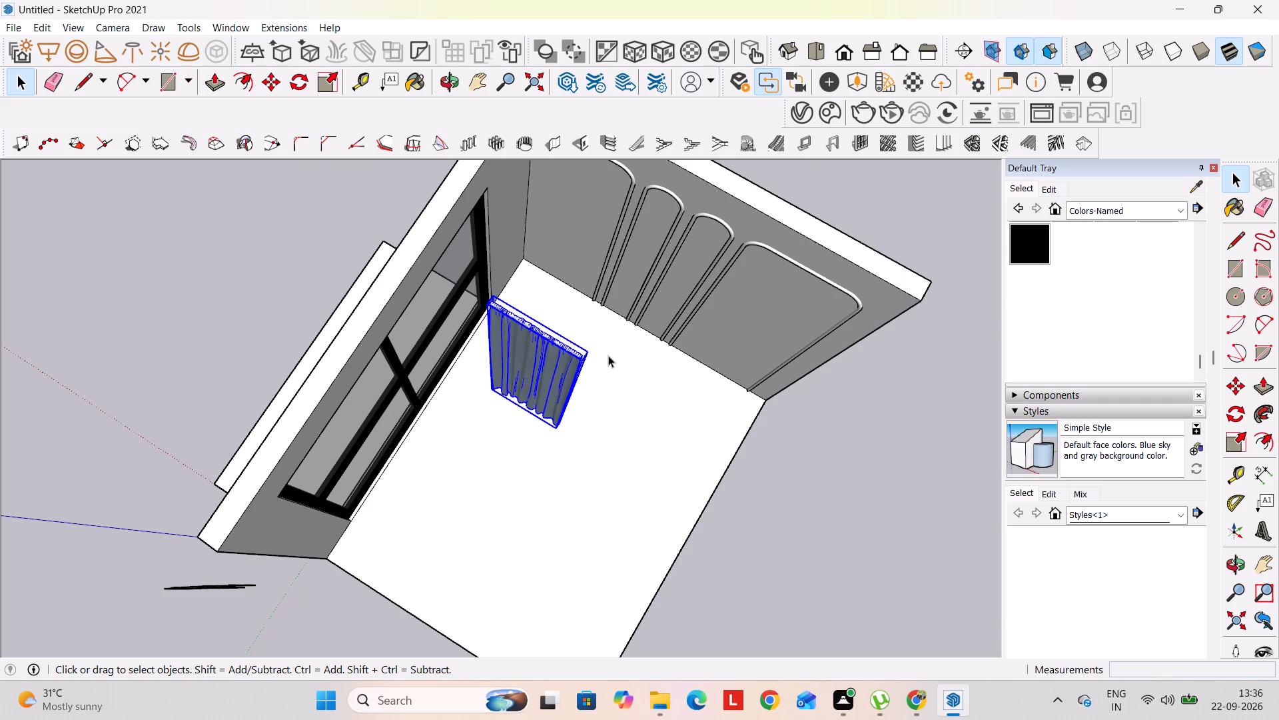
key("q")
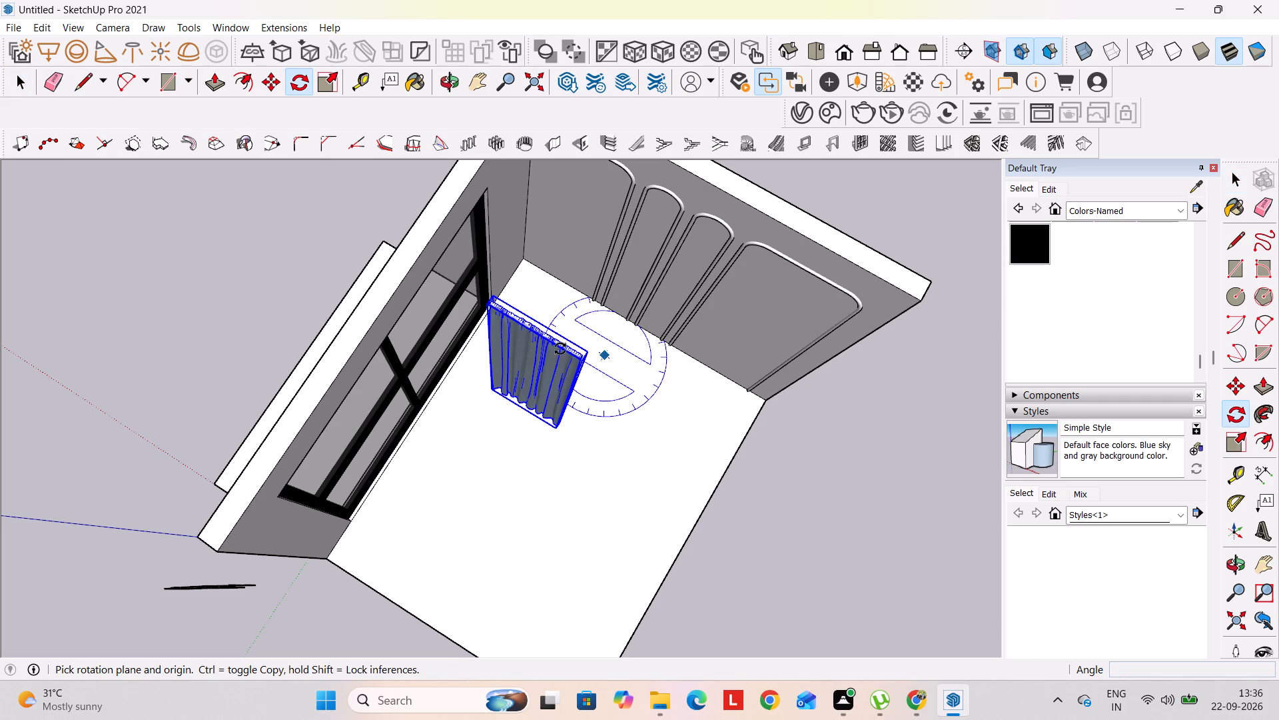
key("Up")
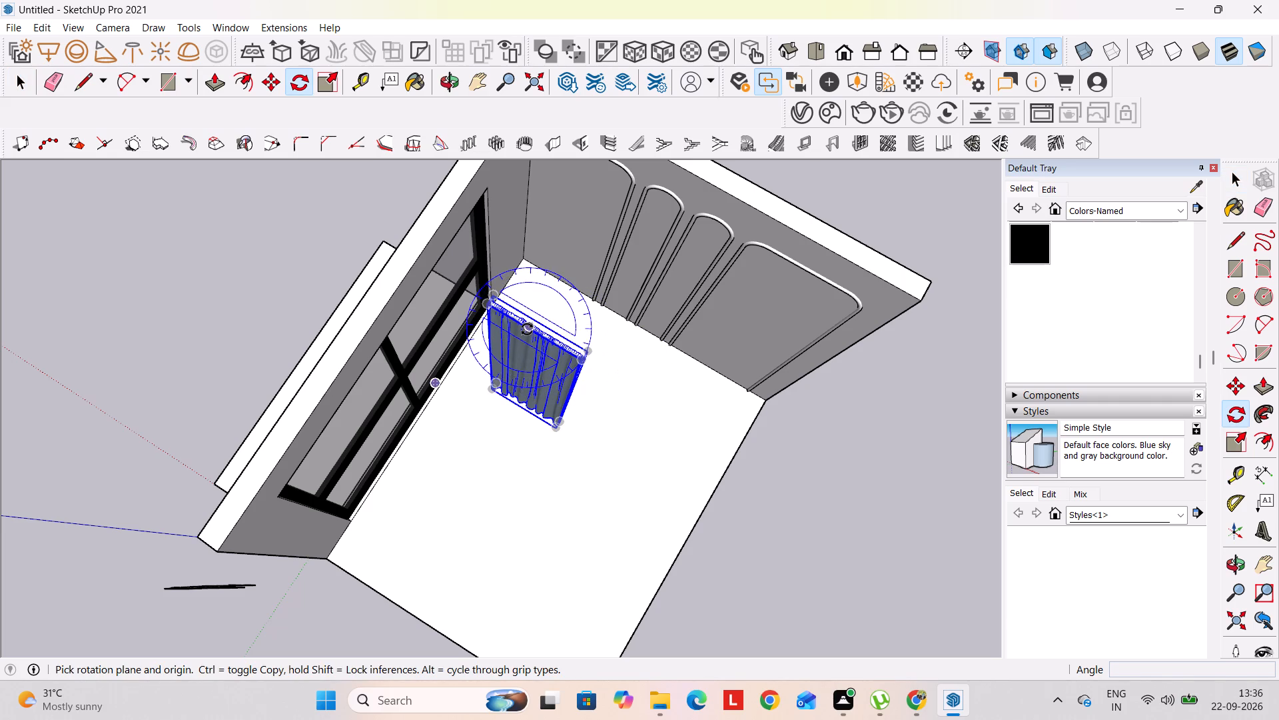
left_click(532, 327)
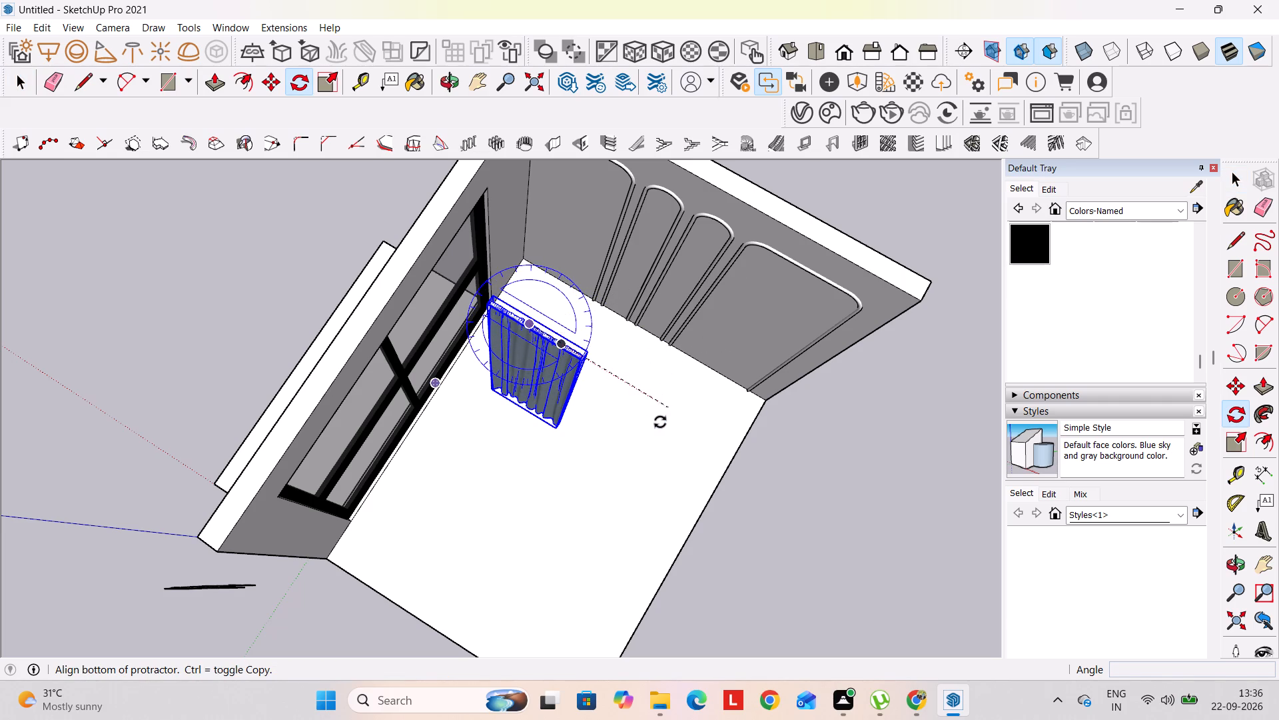
left_click(660, 423)
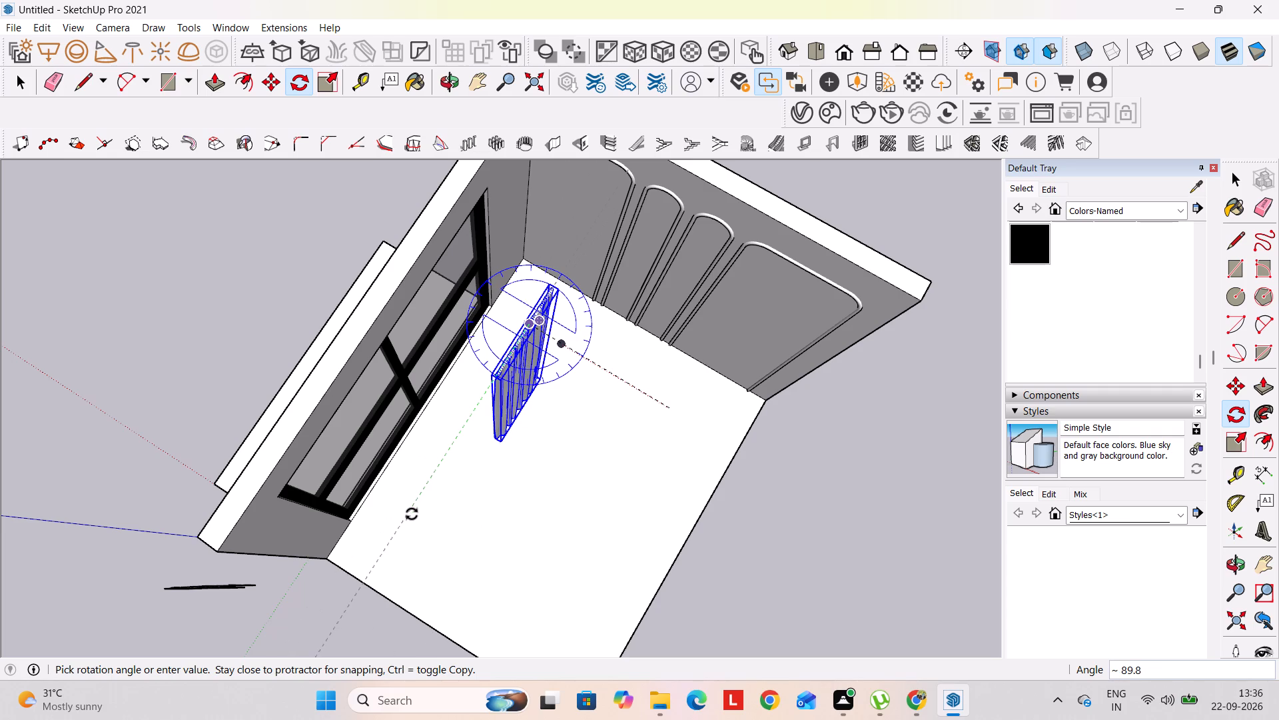
key("9")
key("0")
key("Return")
key("space")
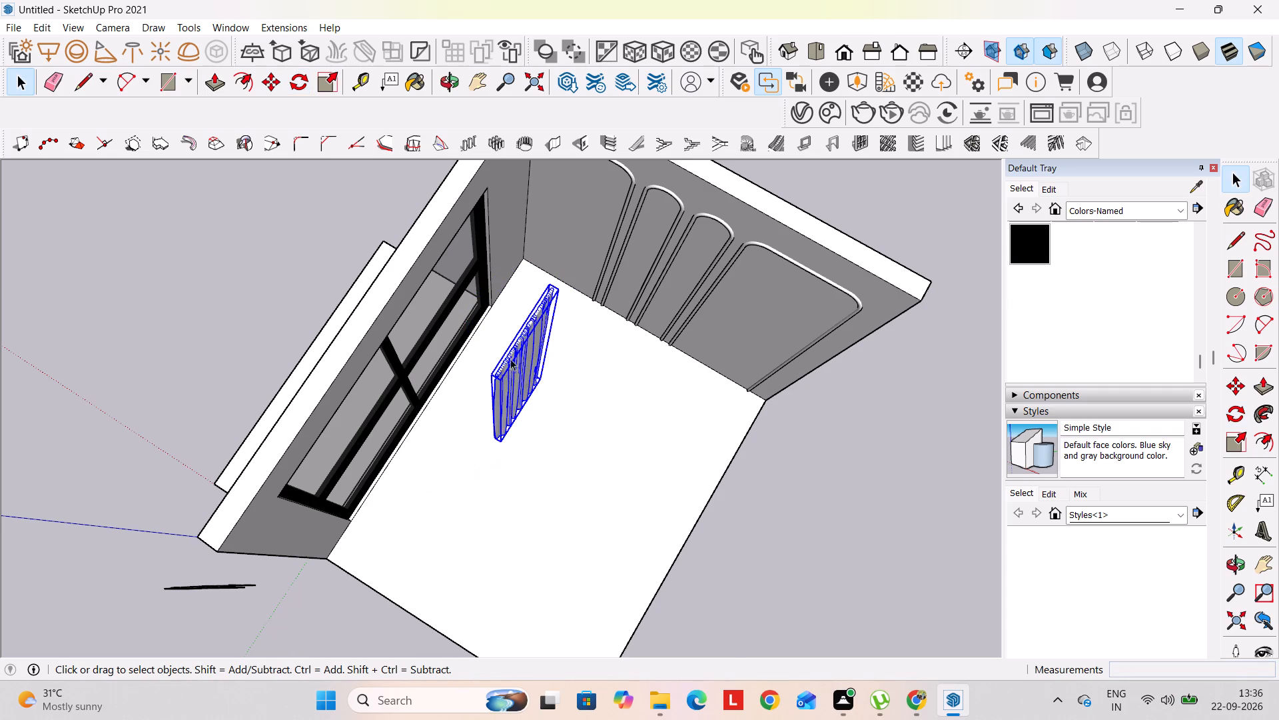
Move the curtain by its top back corner onto the inner face of the window wall.
scroll(505, 347, "up", 3)
key("m")
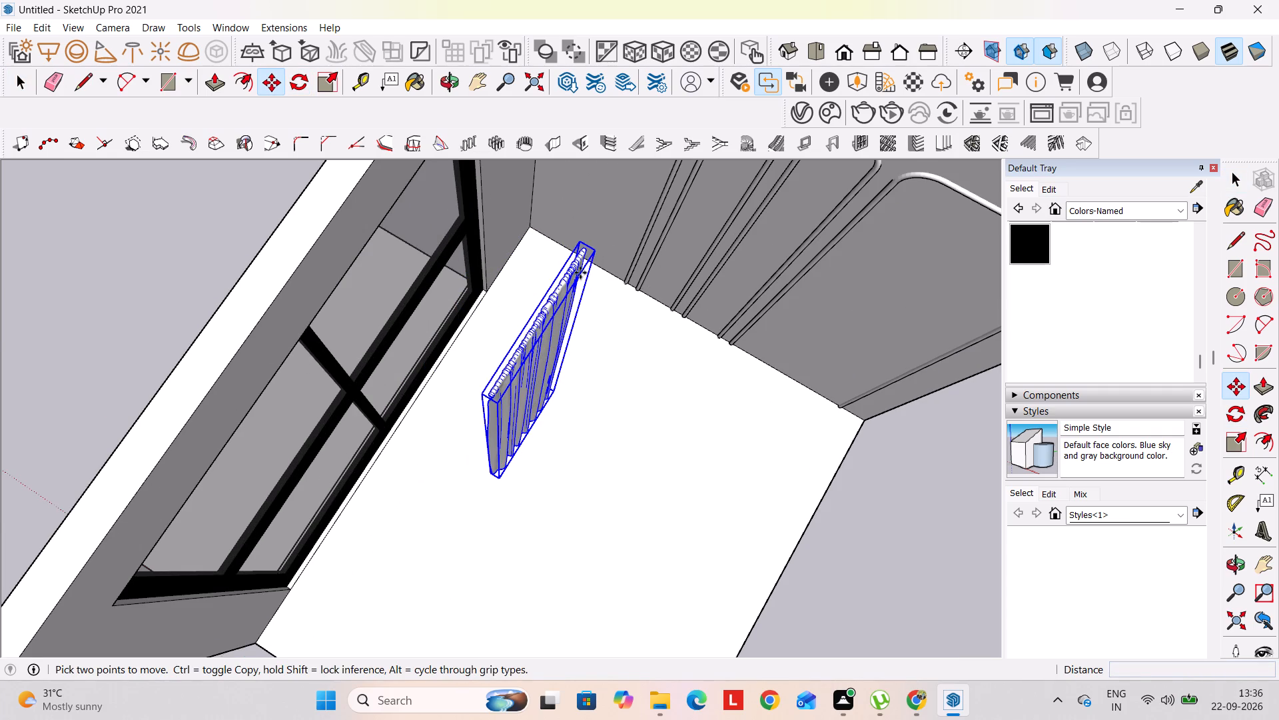
left_click(584, 239)
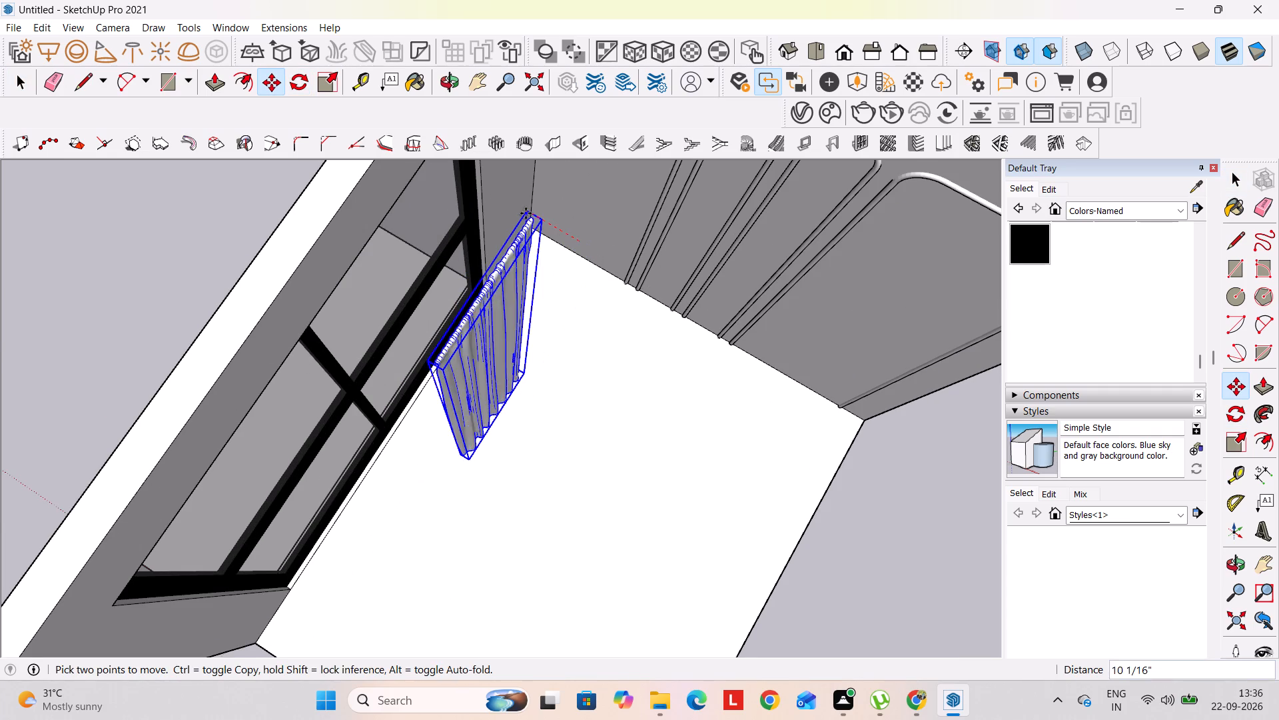
scroll(526, 213, "down", 2)
middle_click_drag(596, 293, 375, 68)
middle_click_drag(590, 378, 588, 590, "shift")
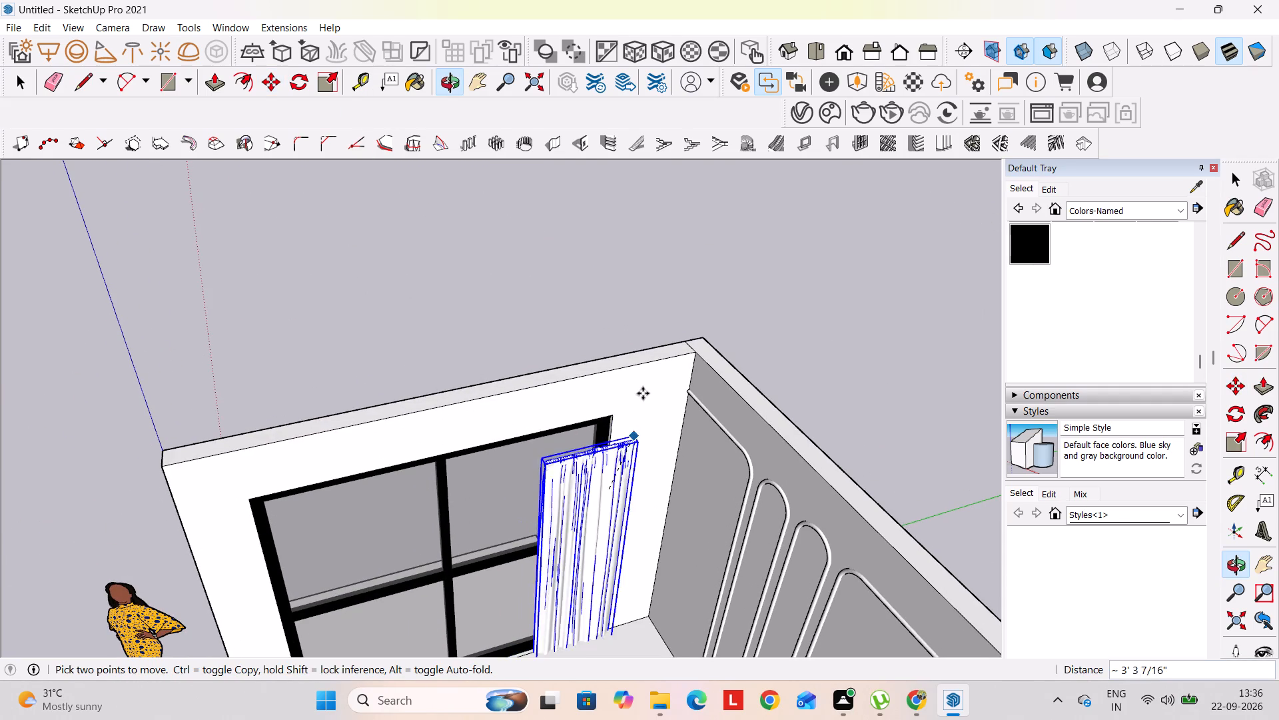
left_click(630, 368)
Move the curtain about 2' 5 1/4" by its top corner, to the wall's top edge at the window side nearest the moulded wall.
middle_click_drag(671, 537, 582, 411)
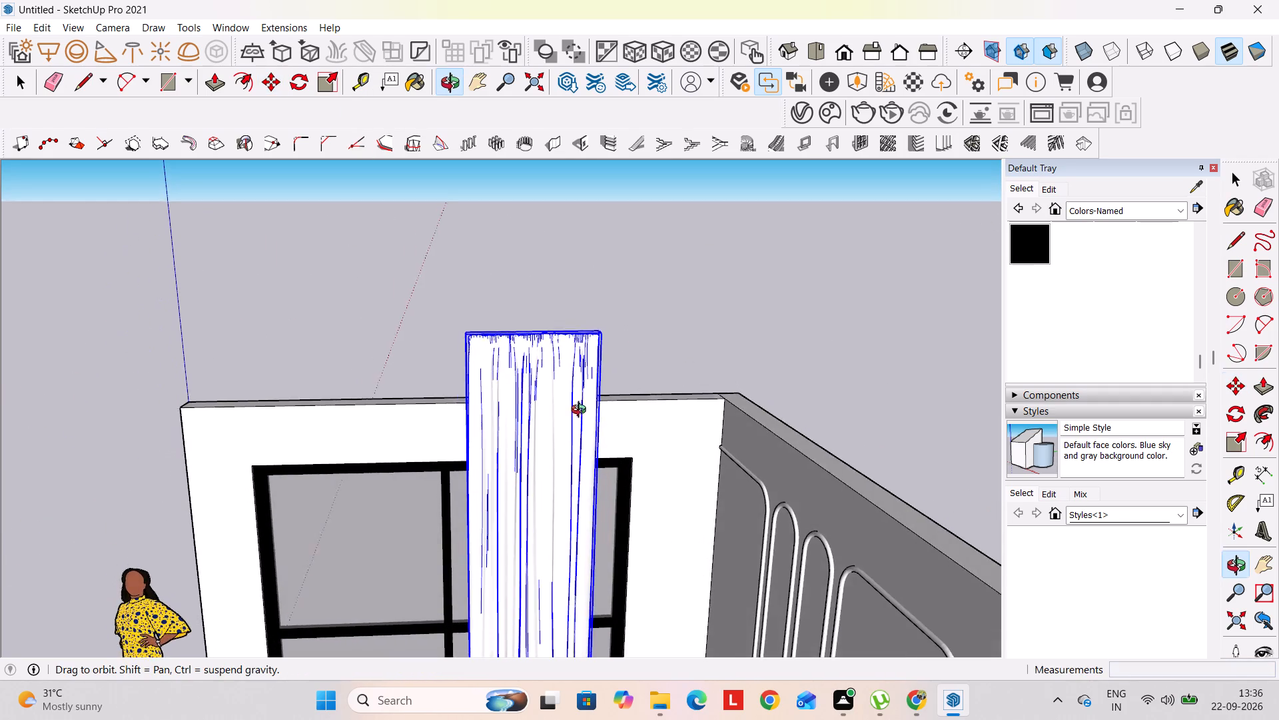
middle_click_drag(582, 411, 582, 411)
scroll(632, 479, "down", 4)
middle_click_drag(652, 461, 500, 495)
key("space")
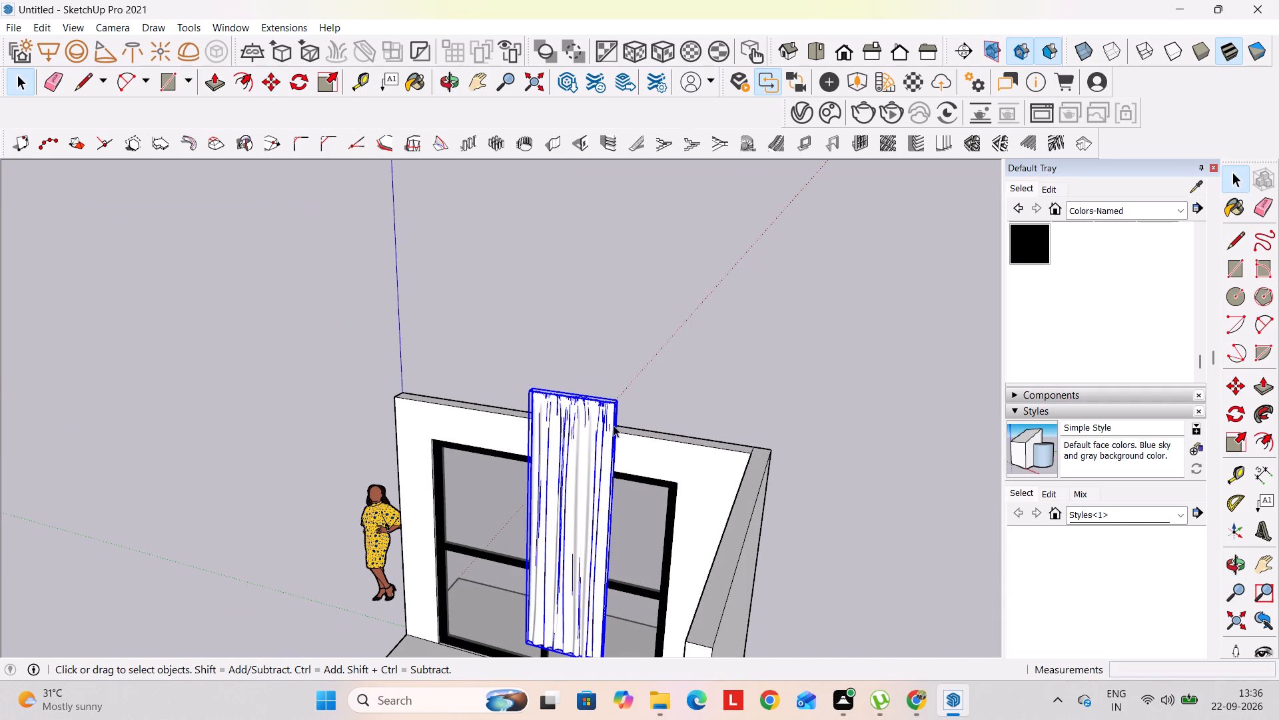
key("m")
left_click(623, 394)
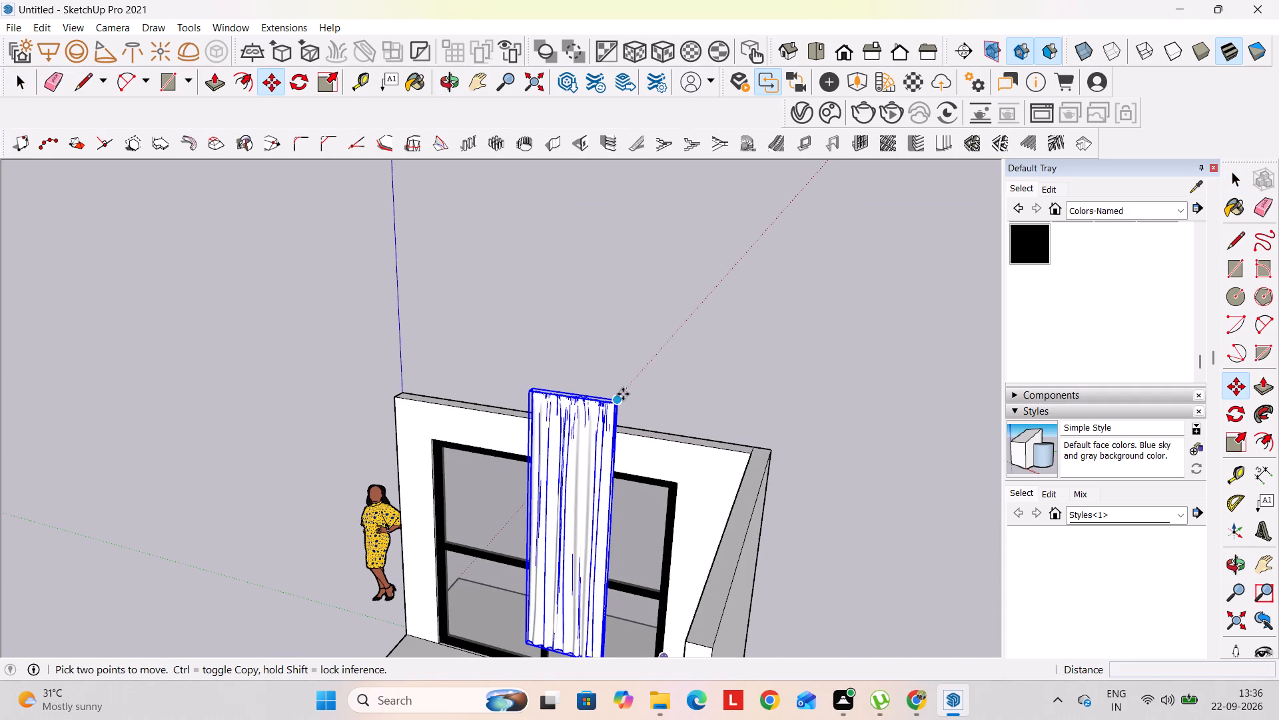
middle_click_drag(687, 444, 612, 553)
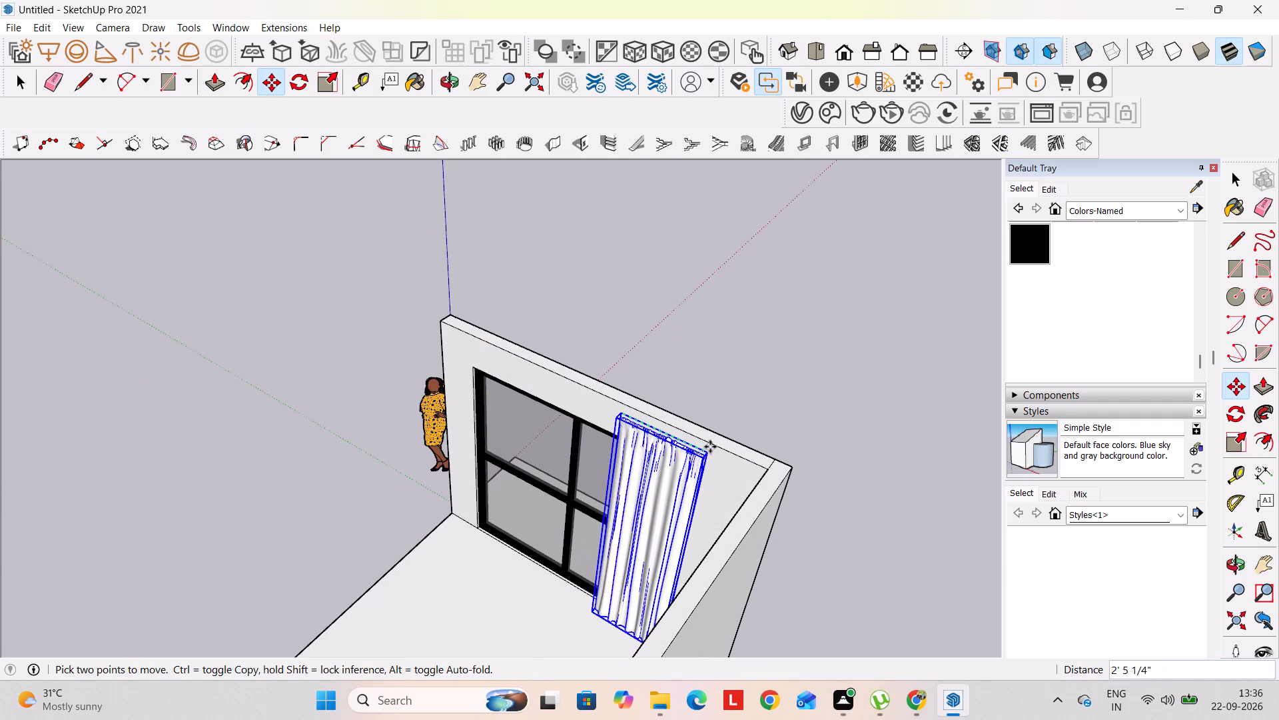
left_click(710, 446)
key("space")
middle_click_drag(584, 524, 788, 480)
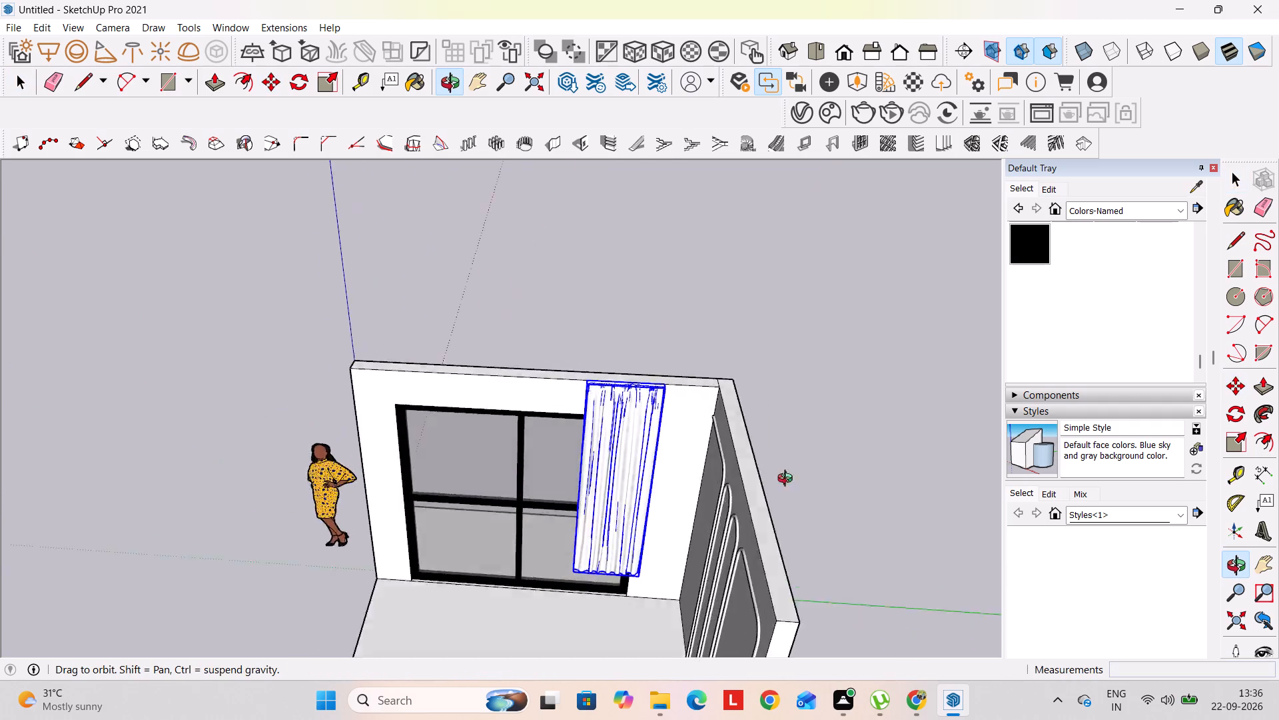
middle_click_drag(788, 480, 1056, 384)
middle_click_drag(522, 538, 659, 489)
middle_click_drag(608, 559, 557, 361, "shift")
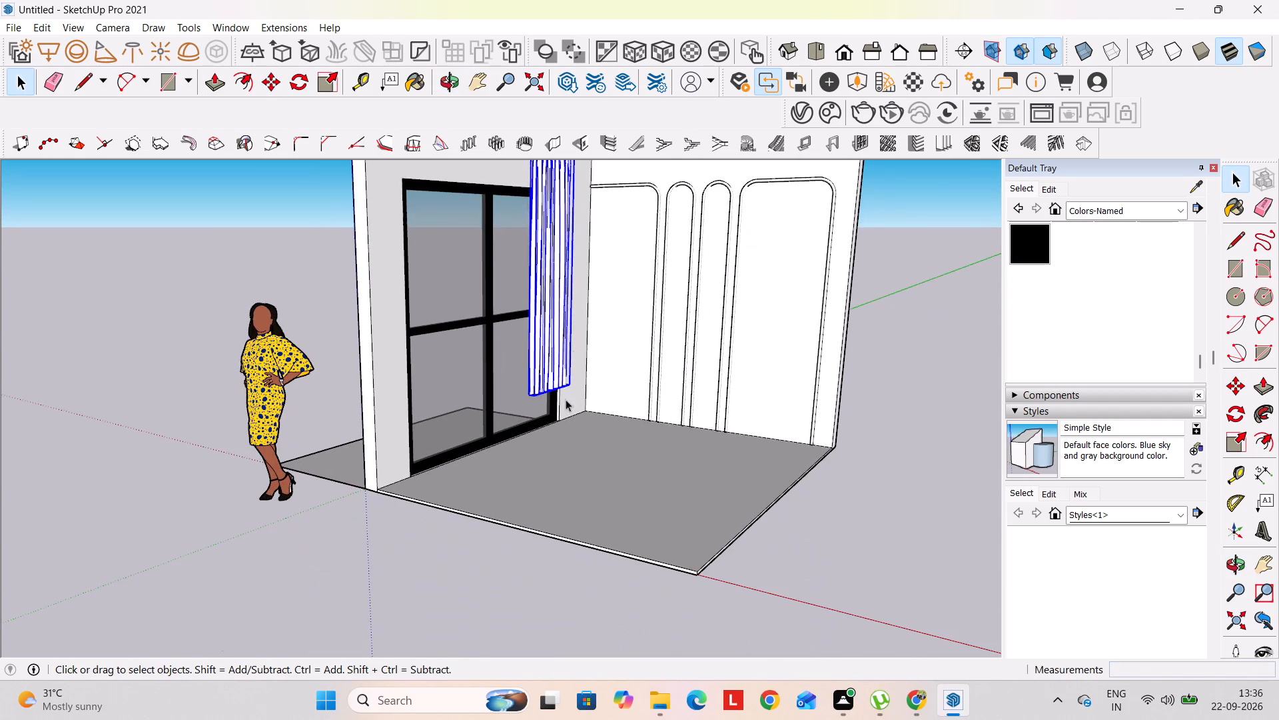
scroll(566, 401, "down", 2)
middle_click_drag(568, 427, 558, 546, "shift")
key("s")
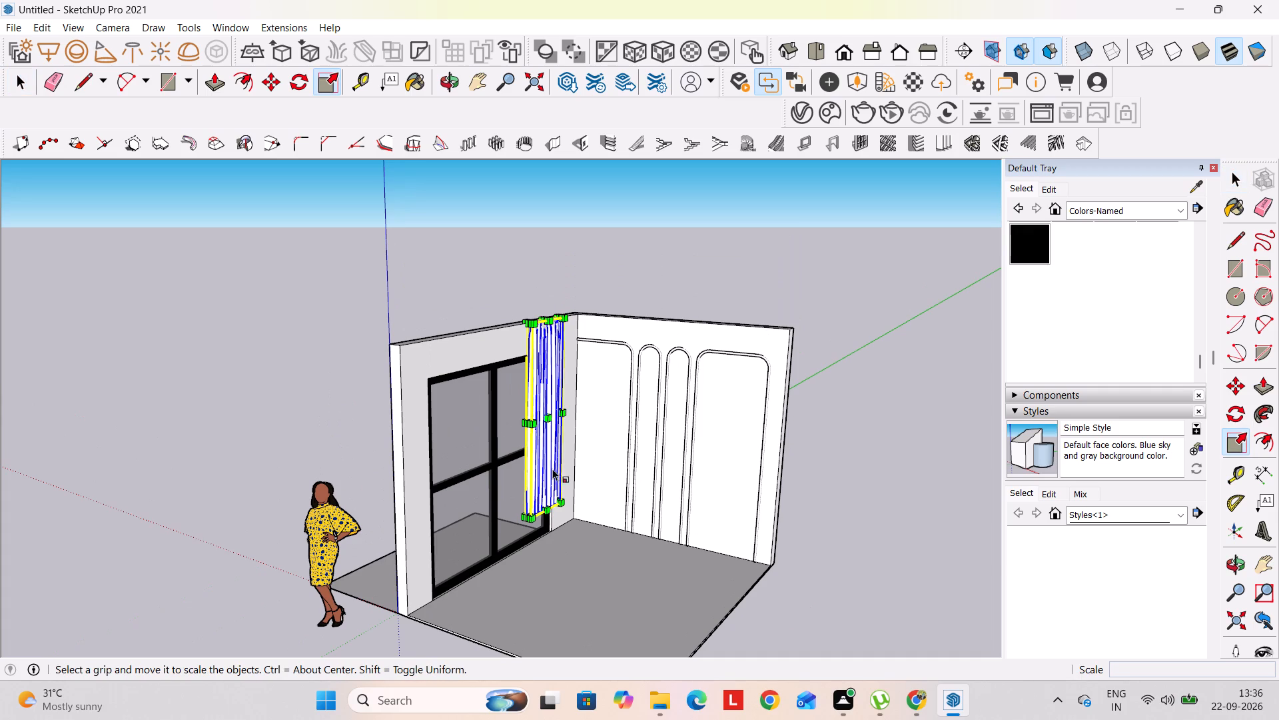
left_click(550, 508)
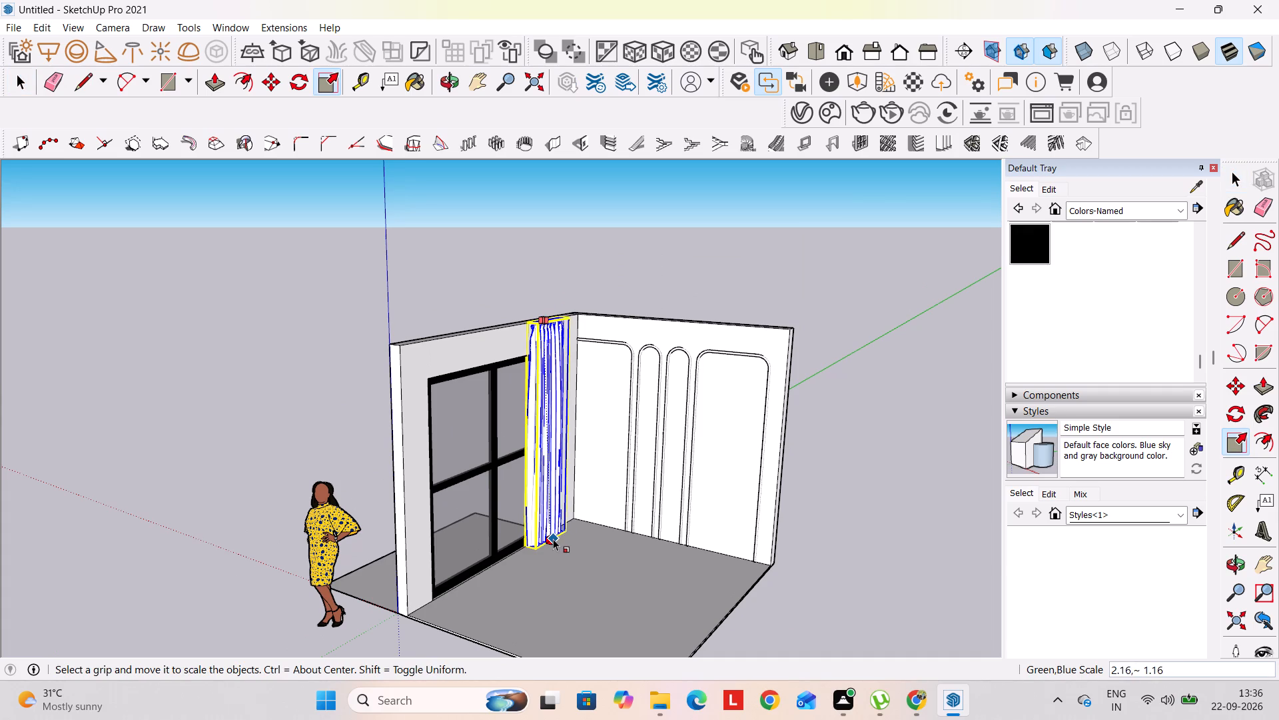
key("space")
Scale the curtain vertically by about 1.16 from its bottom edge so it reaches the floor.
scroll(536, 493, "up", 8)
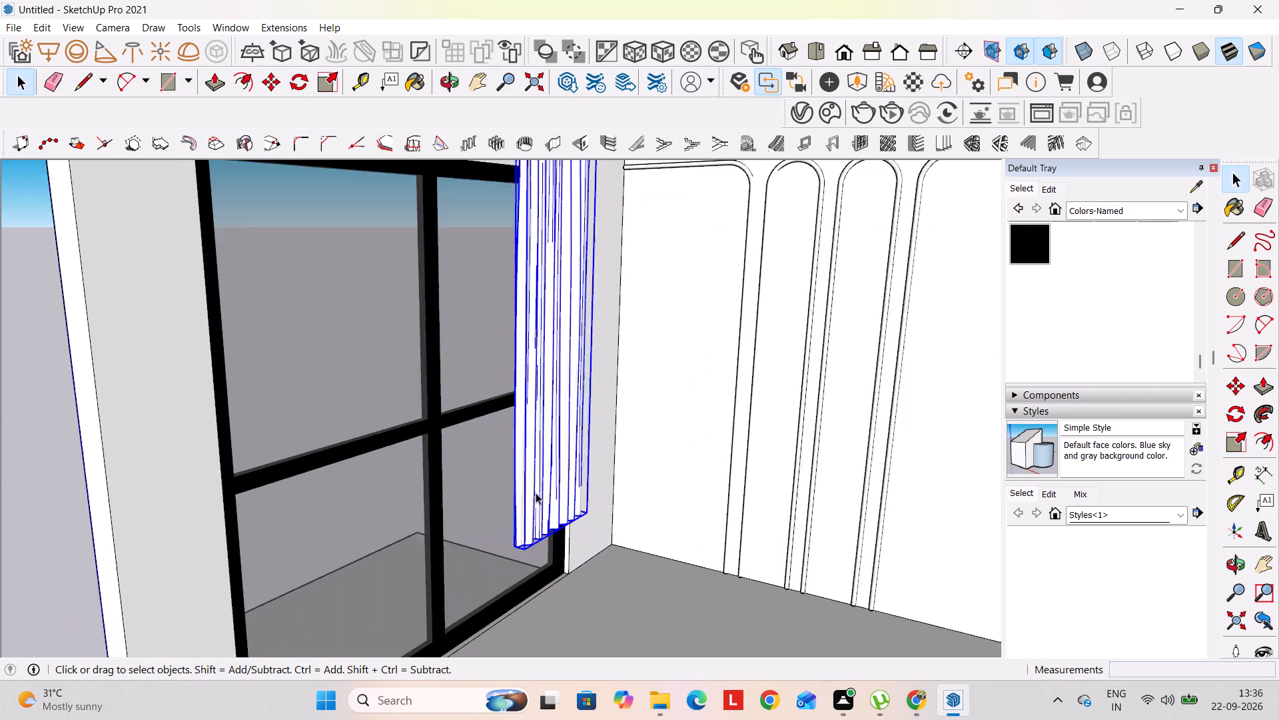
scroll(536, 493, "up", 1)
key("s")
middle_click_drag(554, 545, 555, 545)
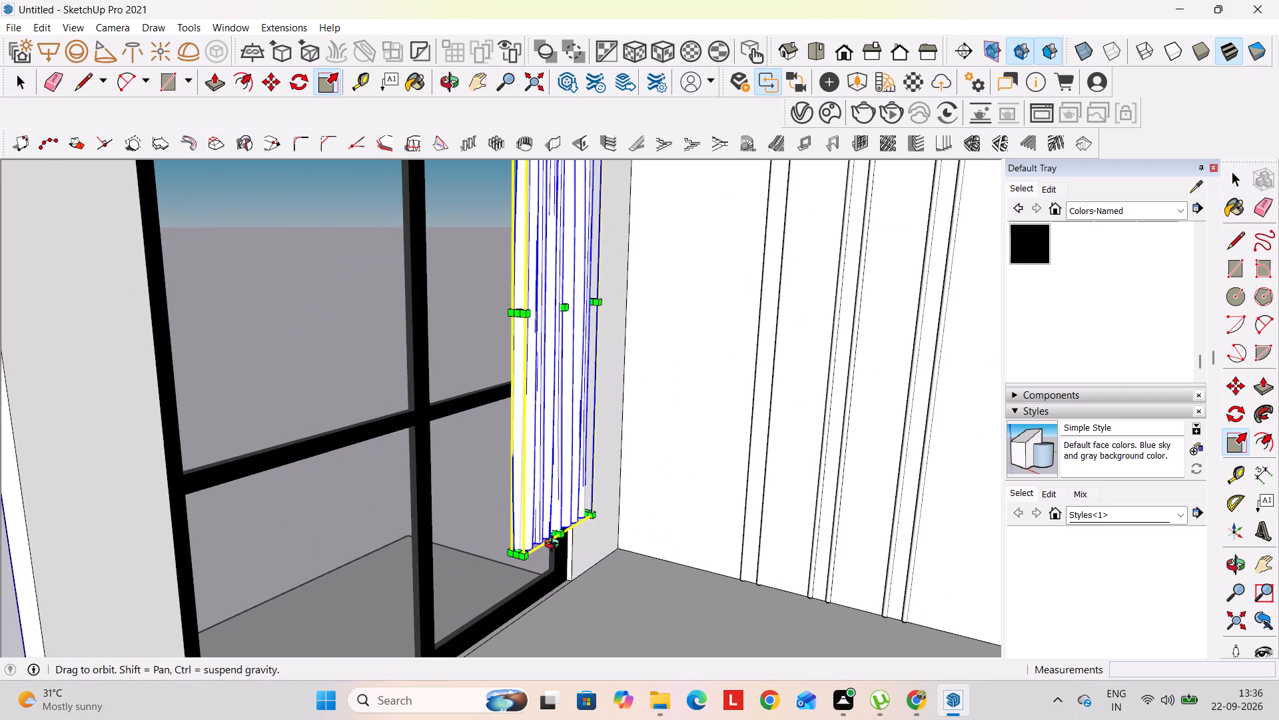
middle_click_drag(555, 545, 665, 329)
middle_click_drag(654, 399, 654, 553)
scroll(609, 445, "up", 5)
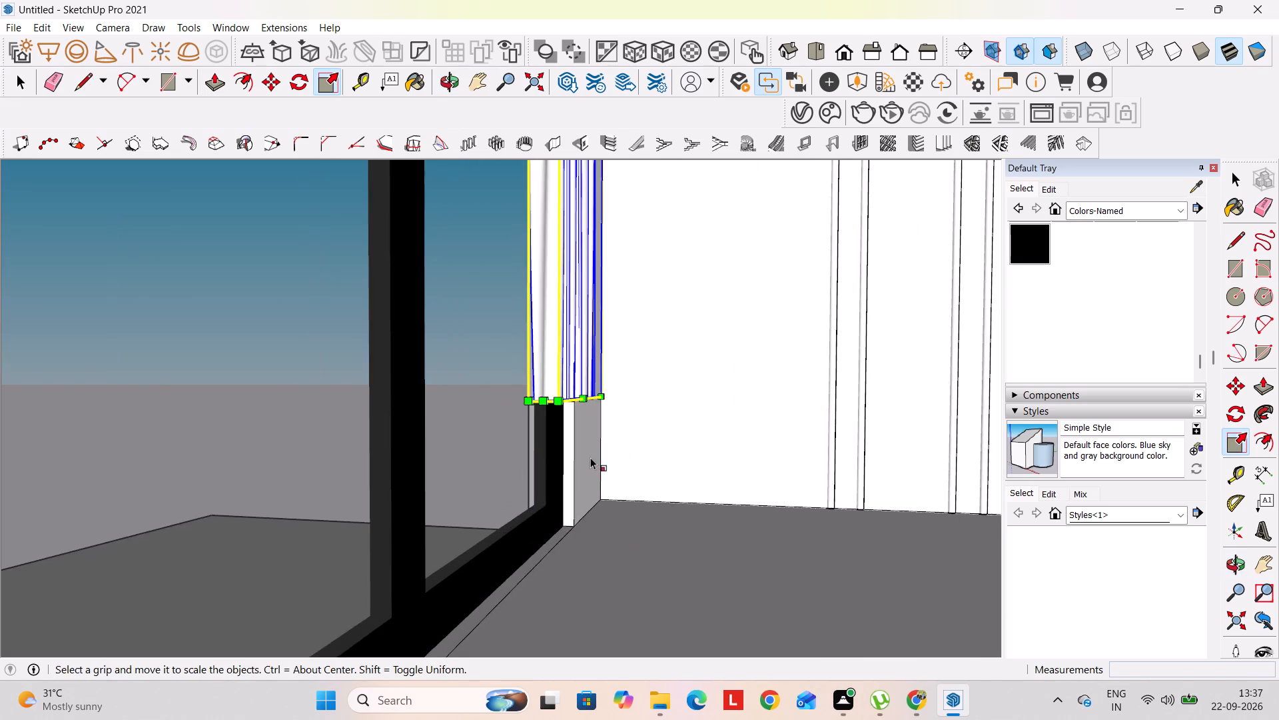
scroll(587, 447, "up", 4)
middle_click_drag(588, 438, 599, 381)
left_click(572, 313)
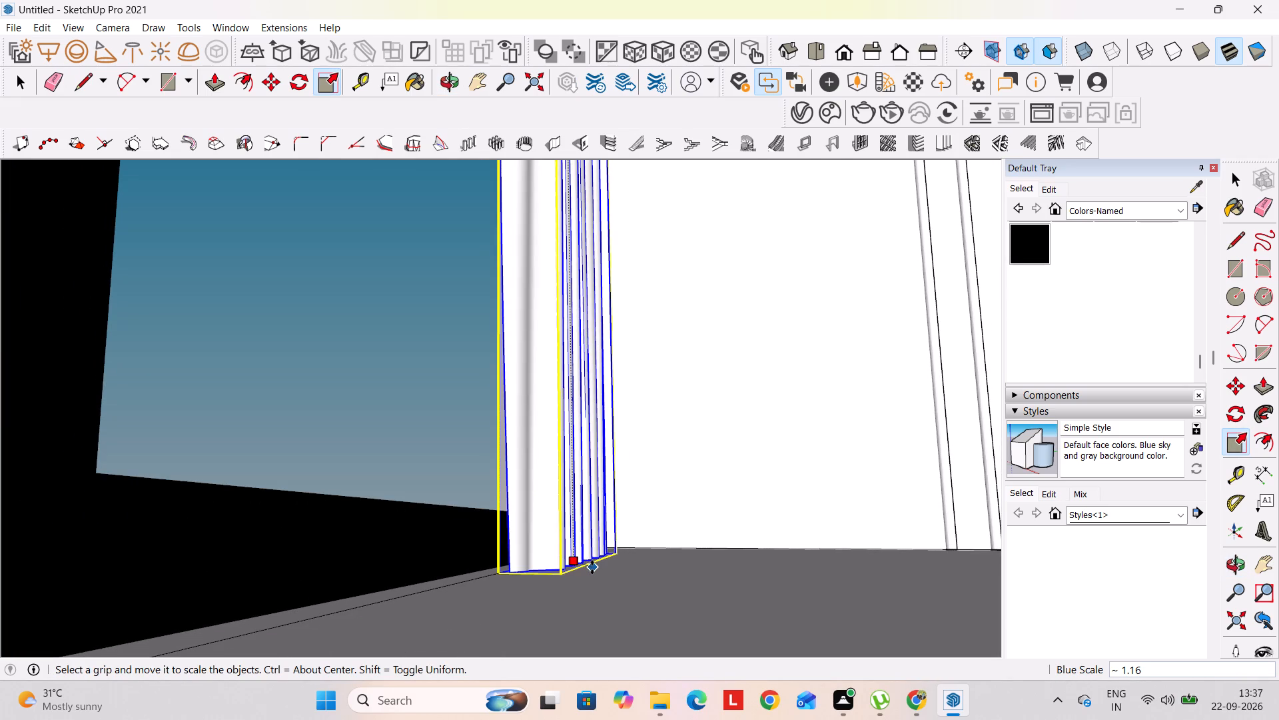
left_click(592, 567)
key("space")
Copy the curtain about 6' 7" along the green axis to the opposite side of the window.
scroll(592, 567, "down", 8)
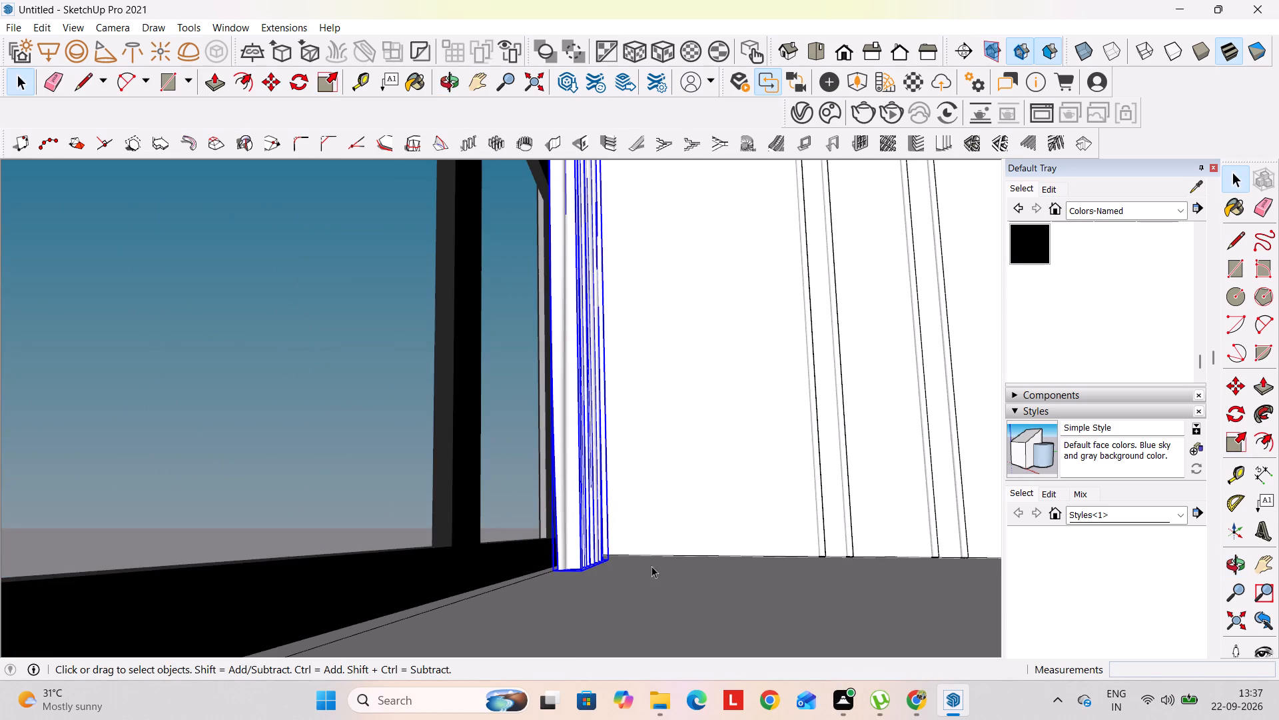
middle_click_drag(651, 566, 297, 719)
scroll(462, 596, "down", 11)
scroll(483, 504, "down", 1)
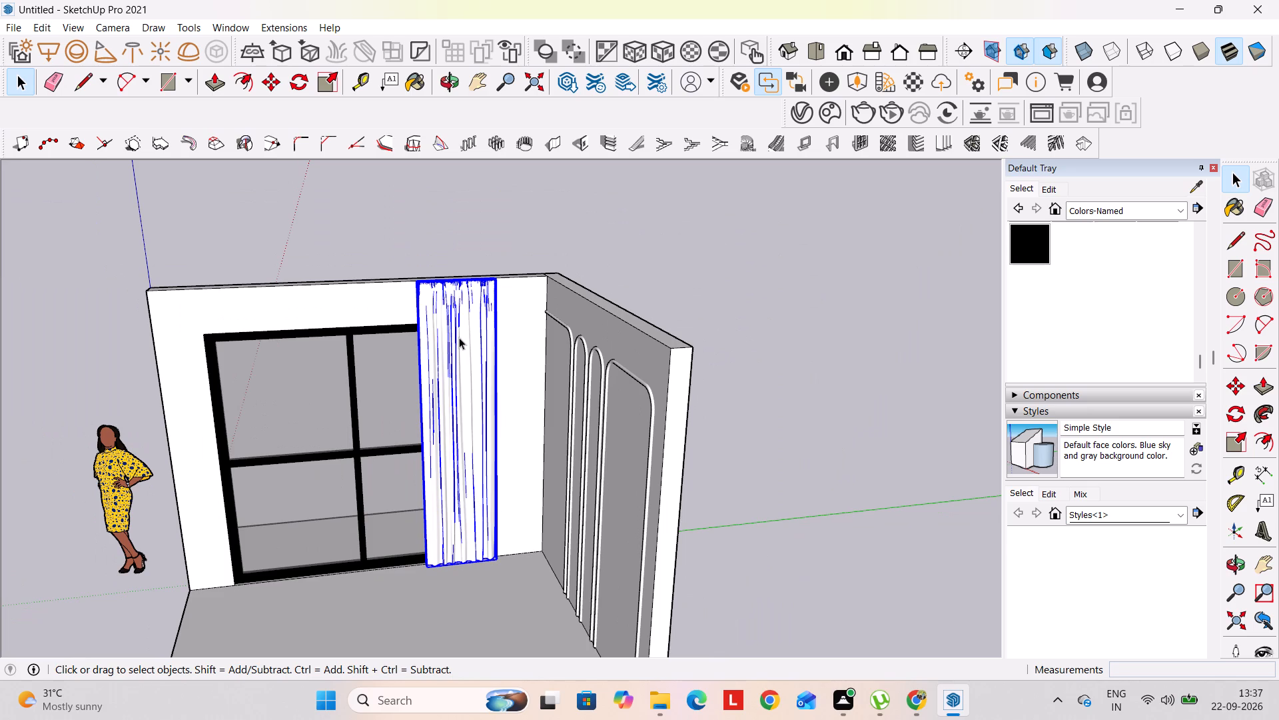
left_click(459, 337)
key("m")
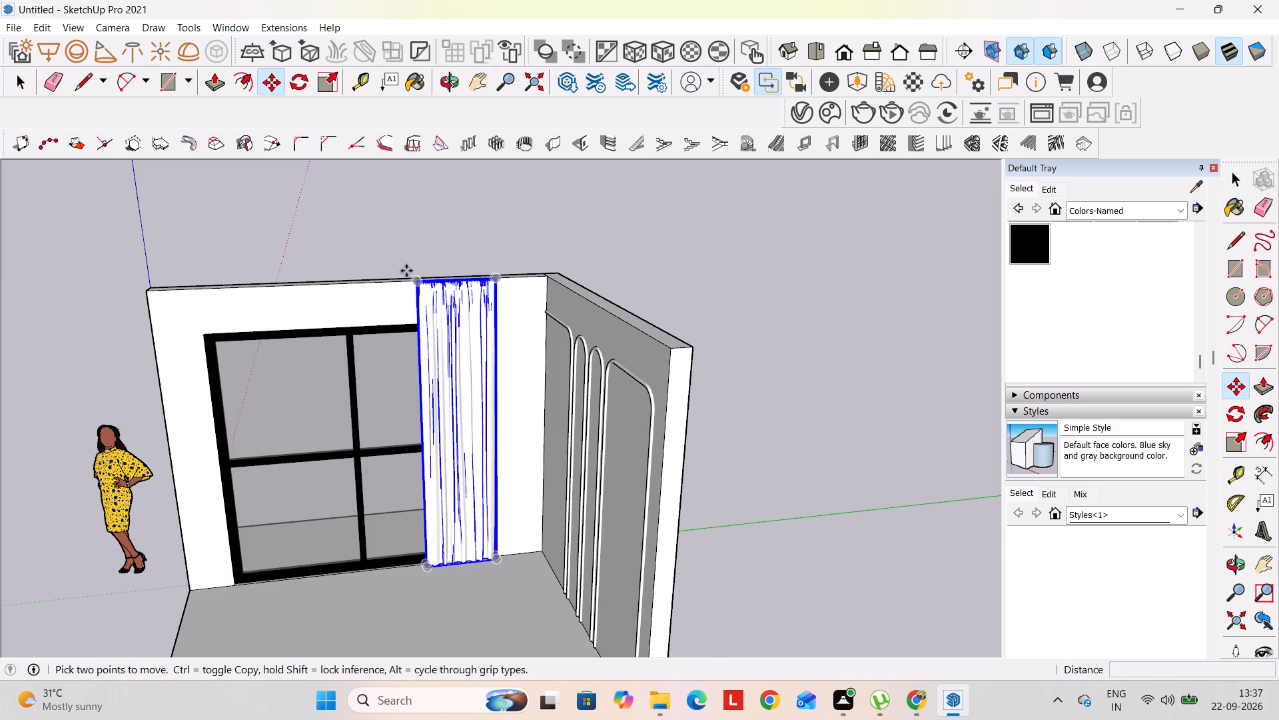
left_click(416, 279)
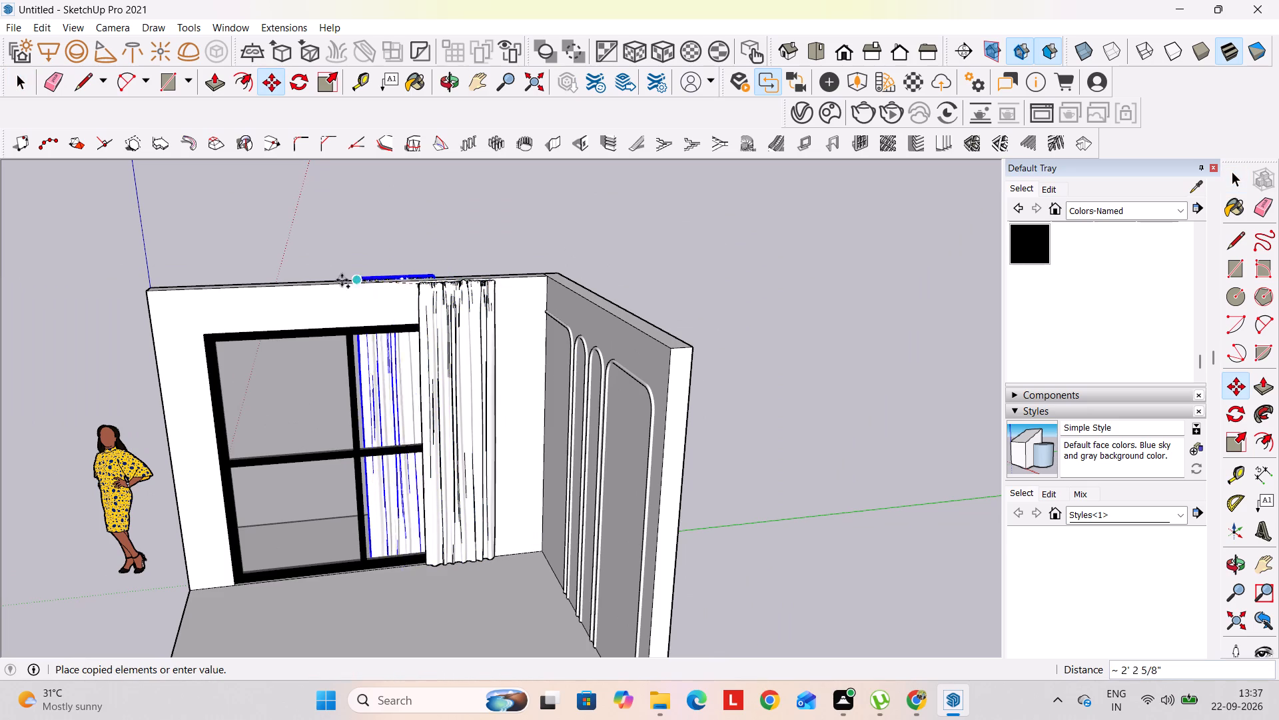
key("Left")
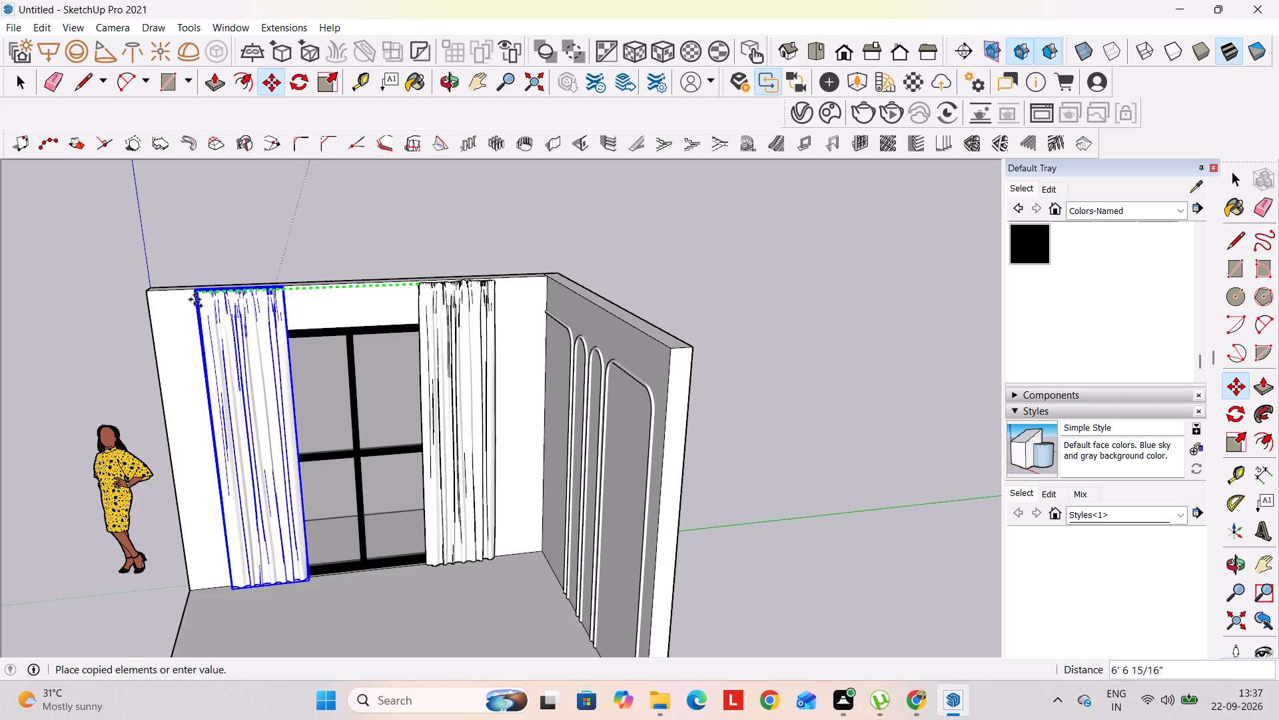
left_click(195, 299)
key("space")
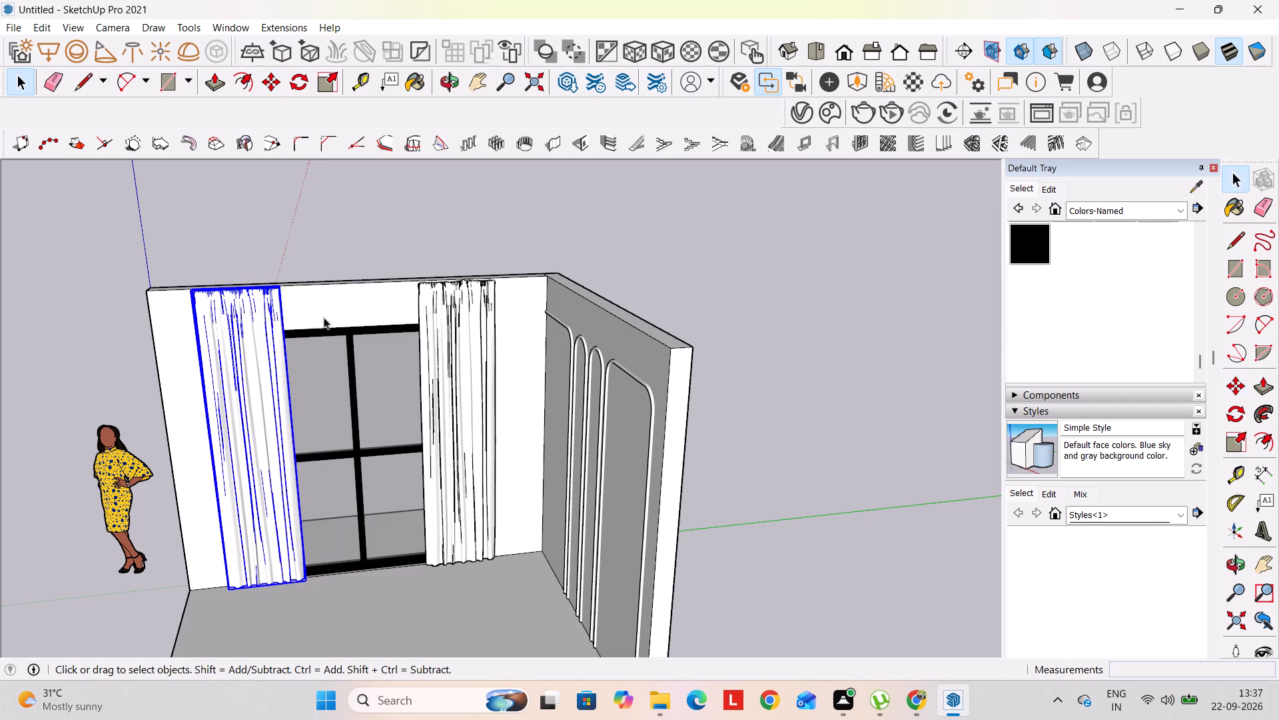
left_click(769, 257)
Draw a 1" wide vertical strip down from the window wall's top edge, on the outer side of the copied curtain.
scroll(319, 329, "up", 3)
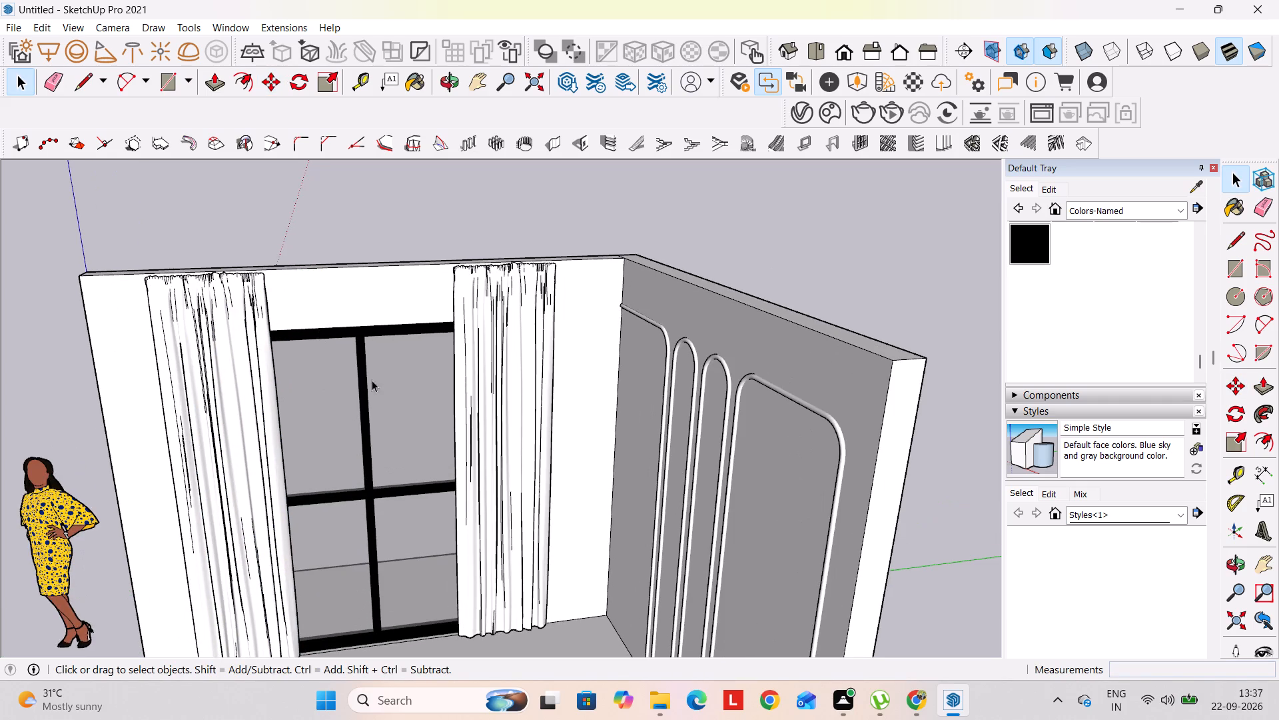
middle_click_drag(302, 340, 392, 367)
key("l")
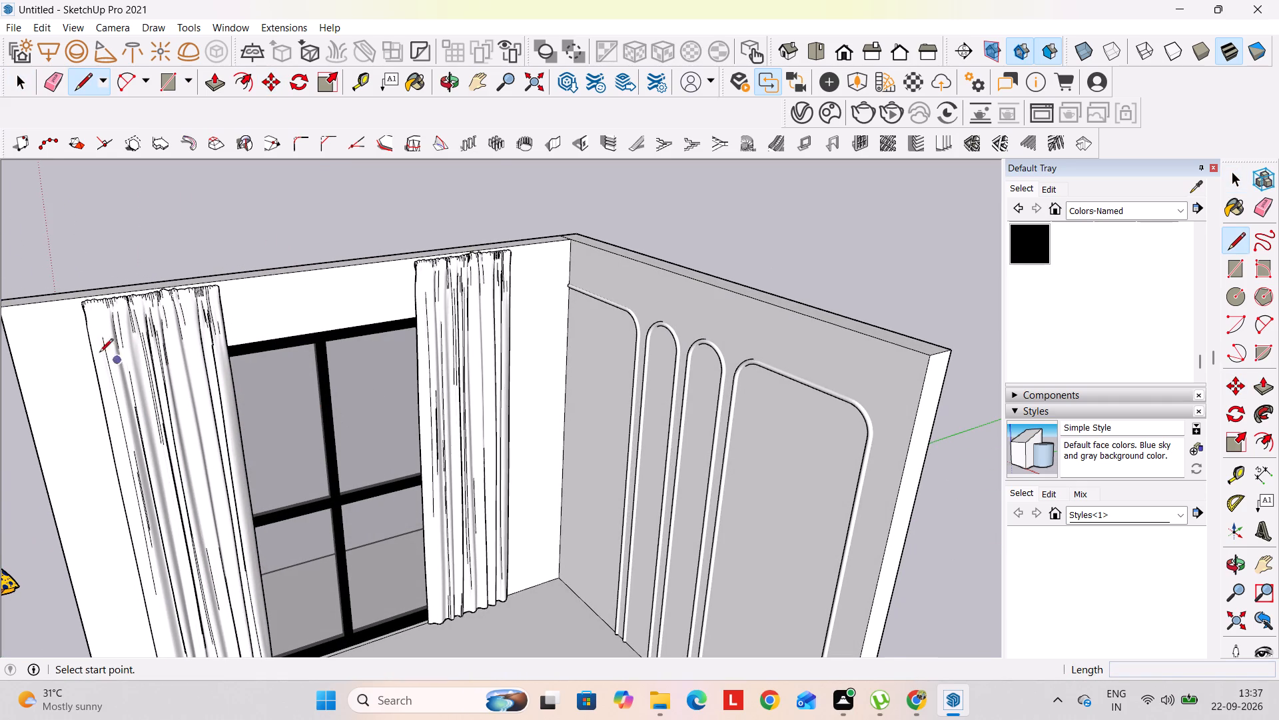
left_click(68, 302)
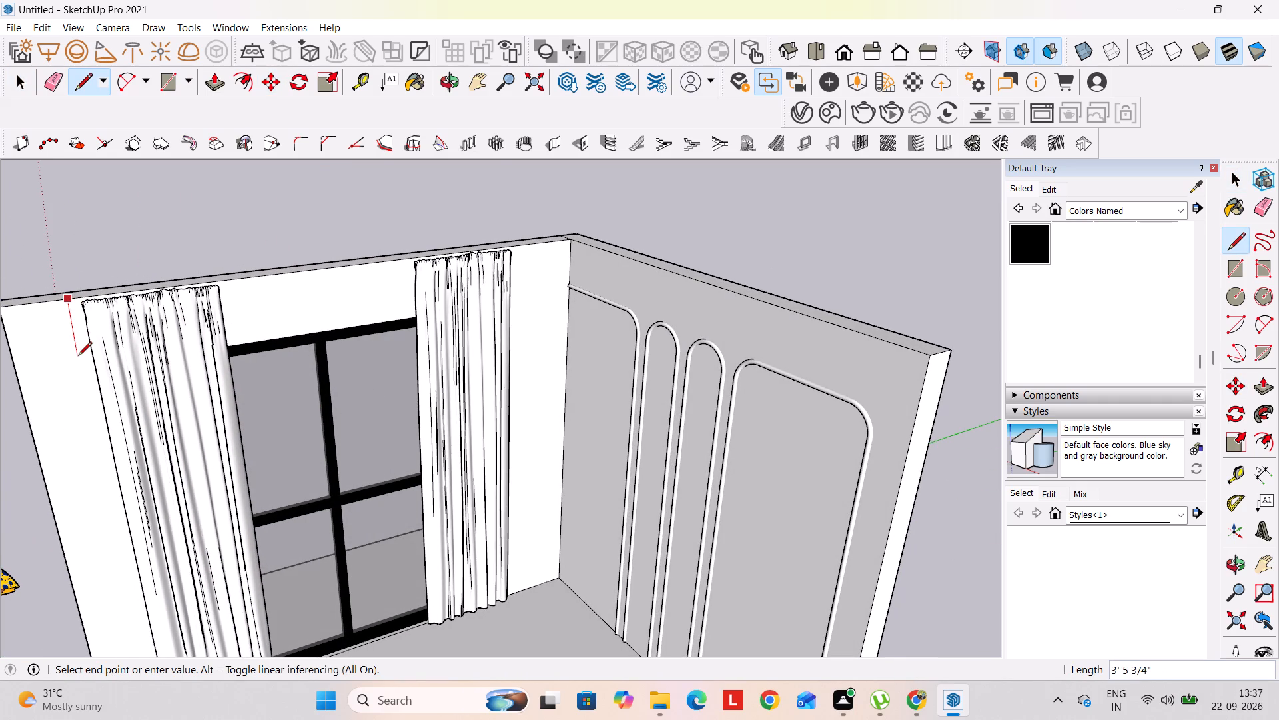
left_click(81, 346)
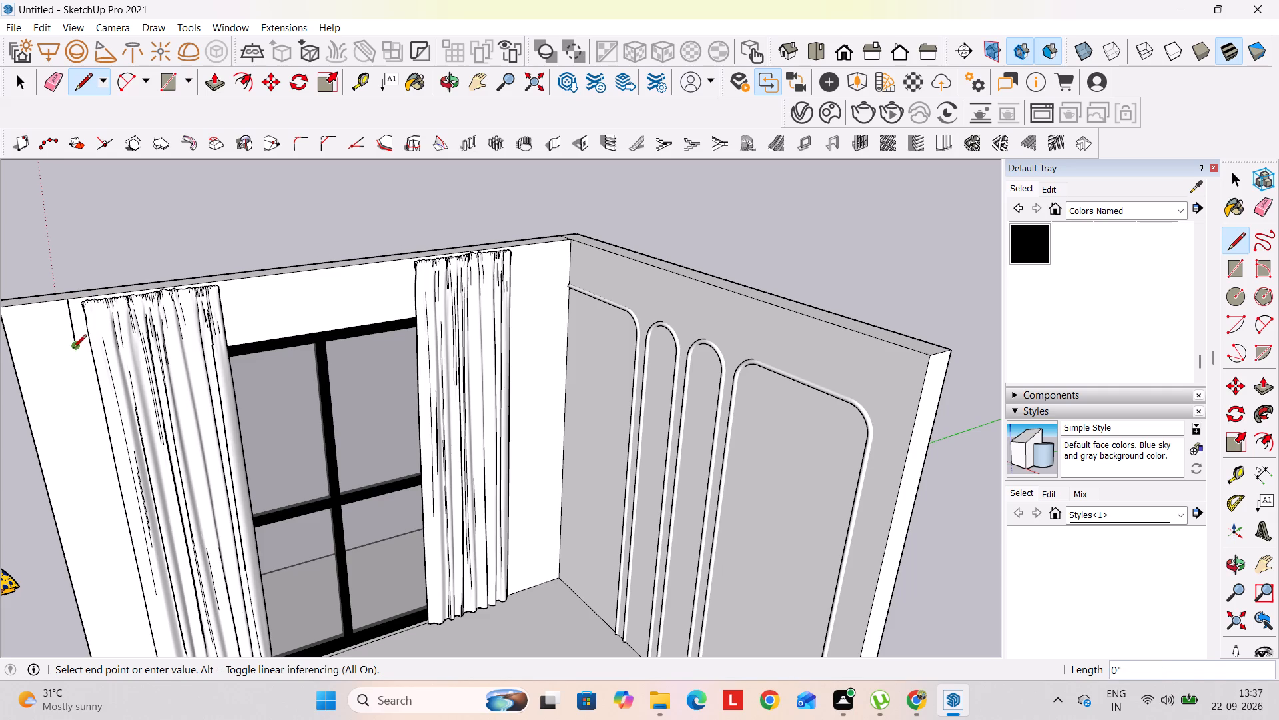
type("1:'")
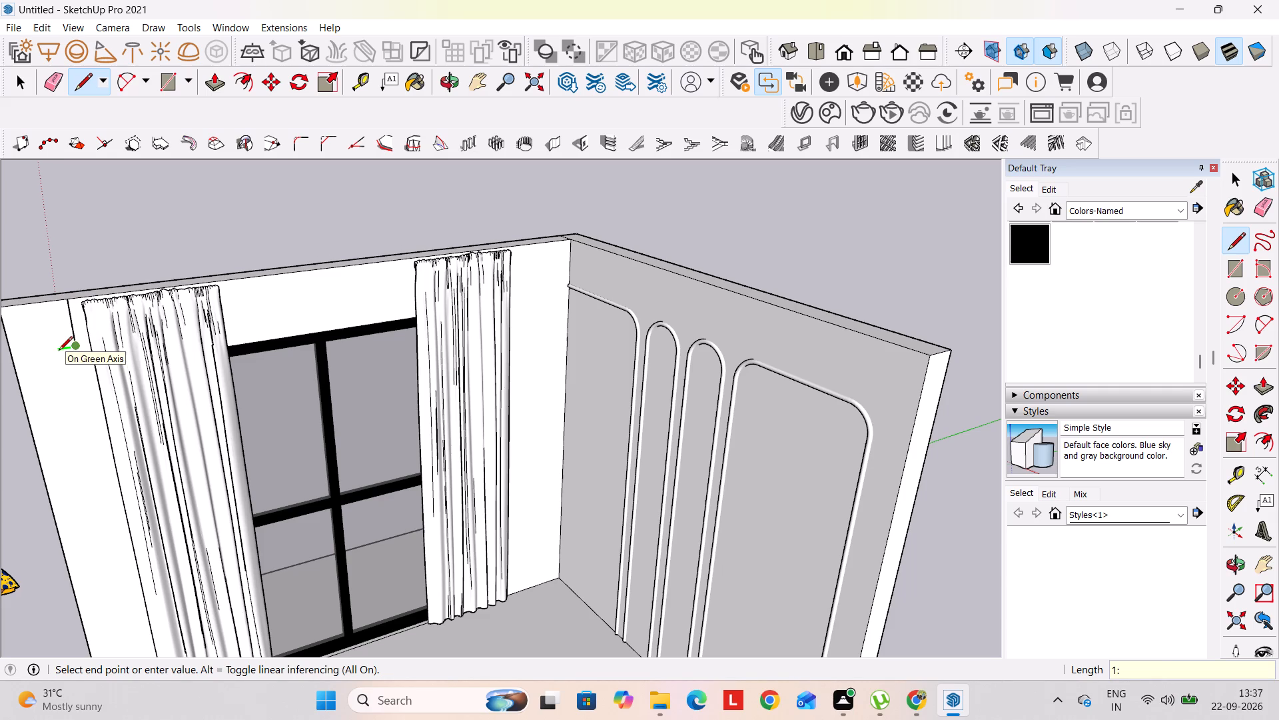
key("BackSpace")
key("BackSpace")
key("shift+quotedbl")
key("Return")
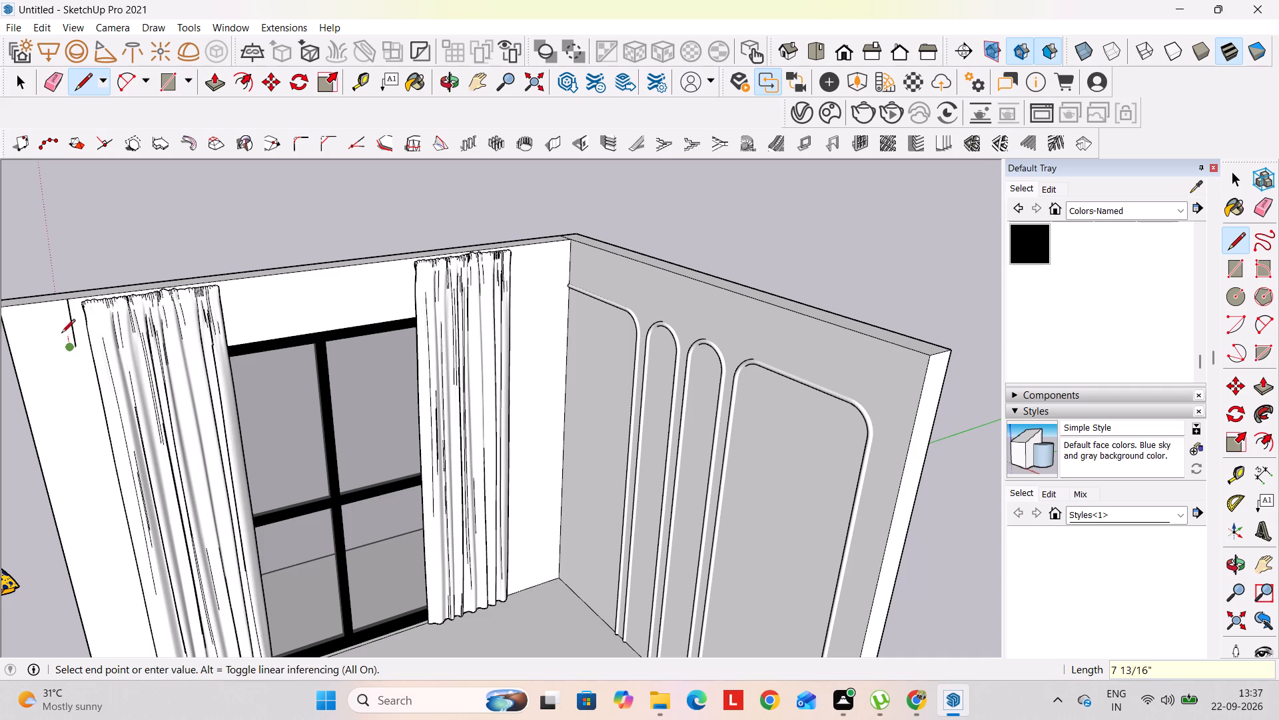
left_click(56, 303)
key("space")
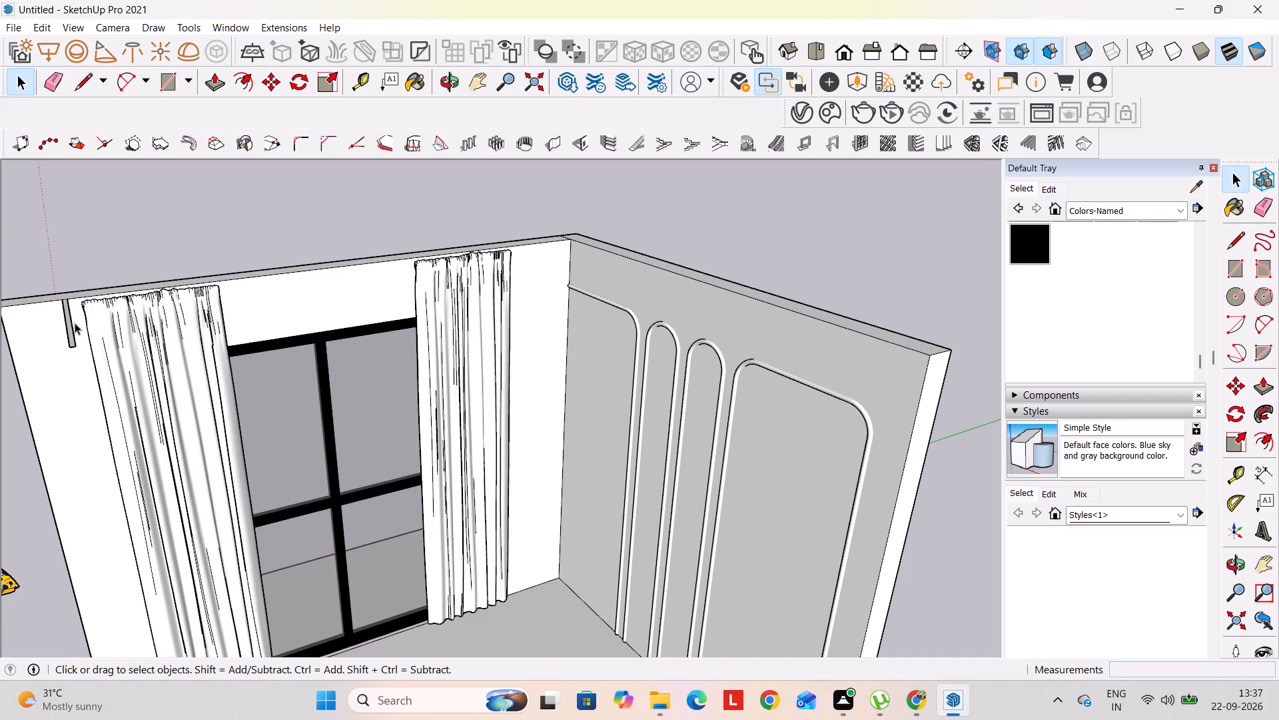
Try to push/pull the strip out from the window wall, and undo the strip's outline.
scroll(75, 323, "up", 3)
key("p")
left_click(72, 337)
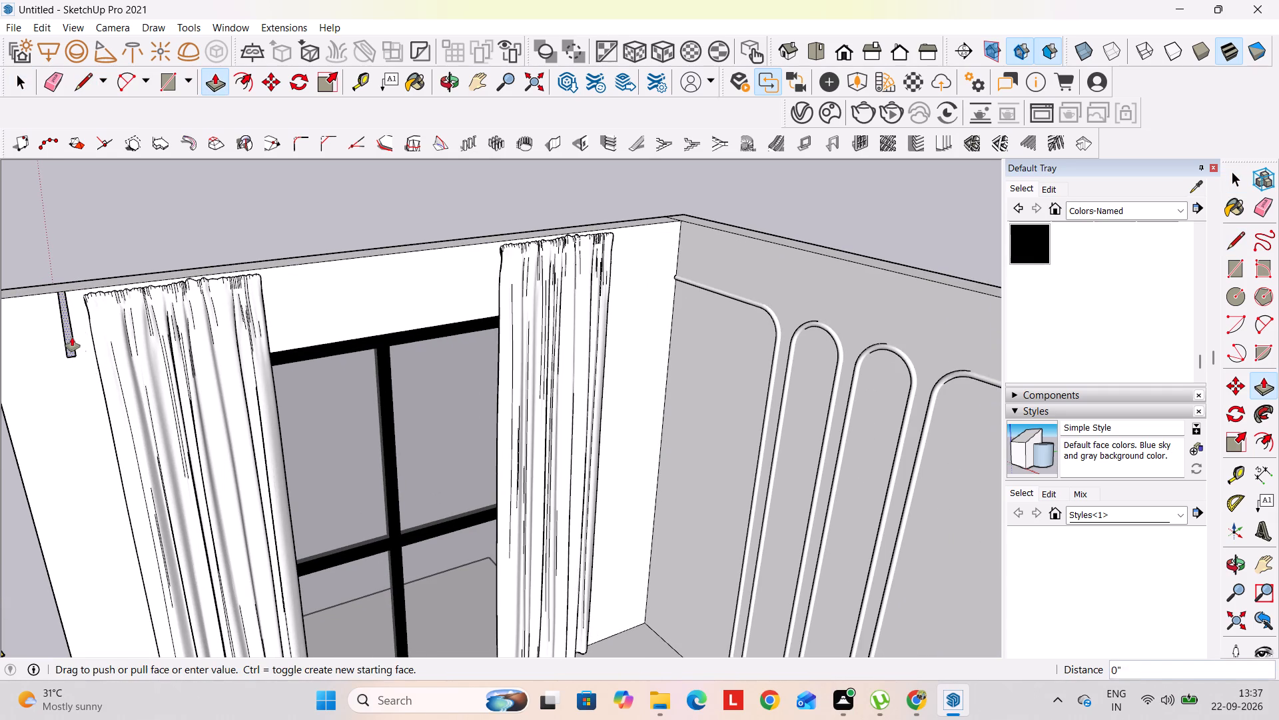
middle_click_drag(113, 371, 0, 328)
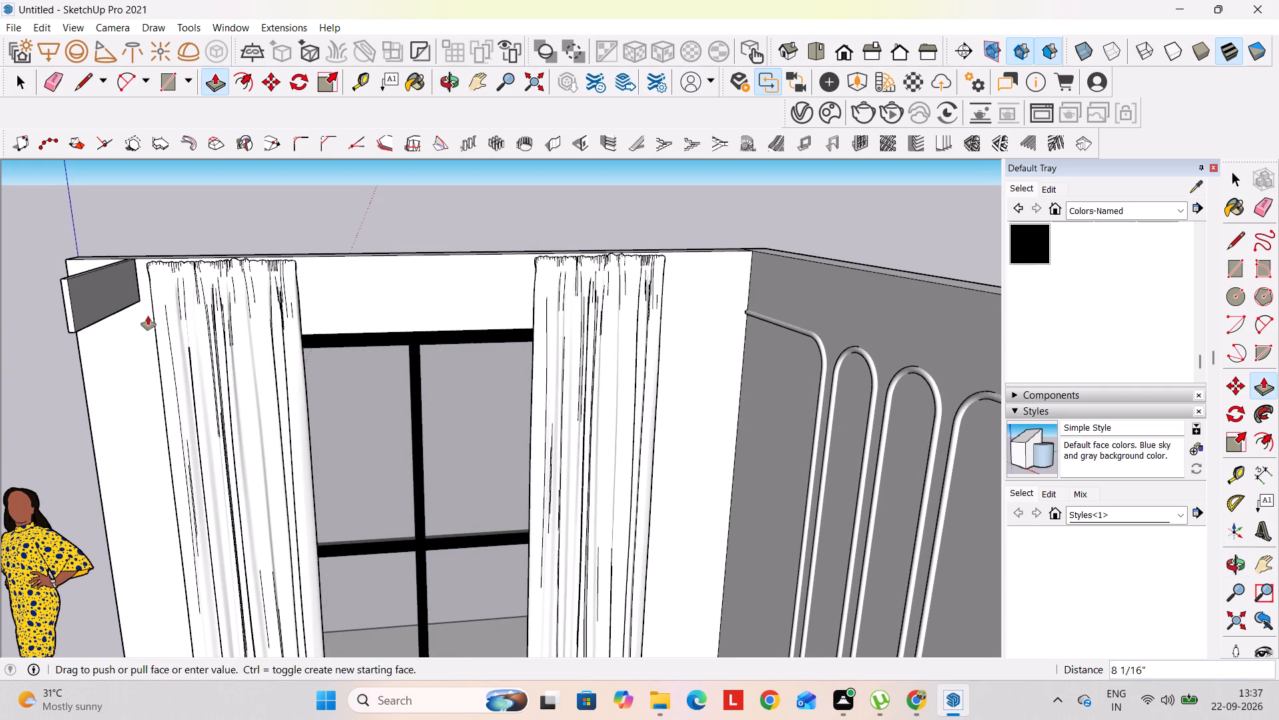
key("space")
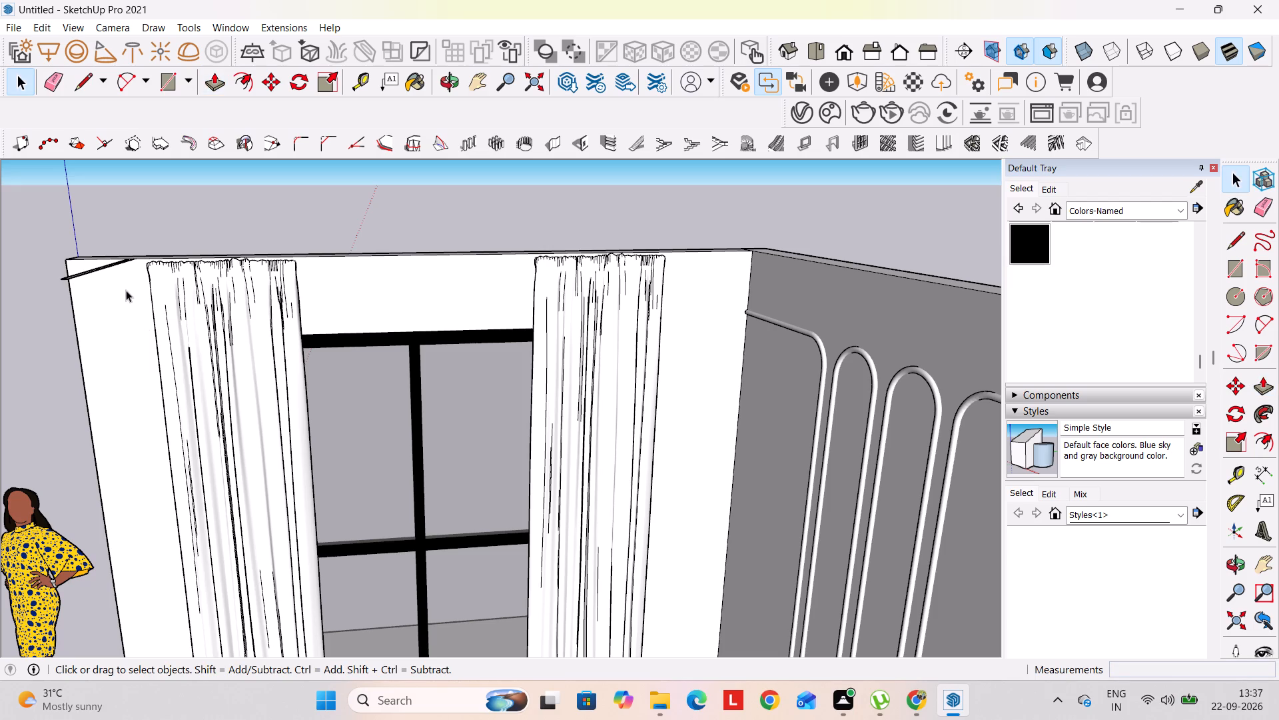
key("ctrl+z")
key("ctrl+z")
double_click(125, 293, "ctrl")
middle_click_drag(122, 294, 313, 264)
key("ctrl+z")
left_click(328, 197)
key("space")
Draw a 4" vertical line down from the window wall's top edge, on the outer side of the copied curtain.
scroll(522, 273, "down", 3)
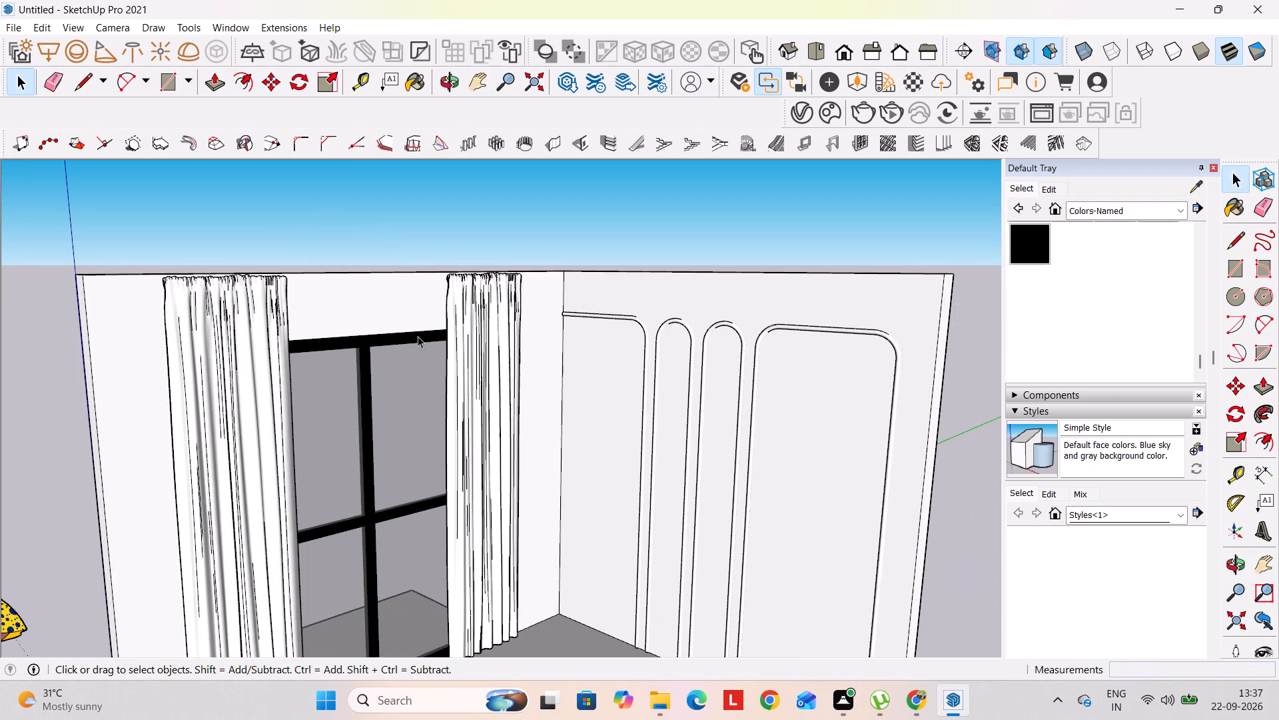
middle_click_drag(141, 333, 174, 314)
middle_click_drag(180, 311, 31, 431)
scroll(135, 303, "up", 2)
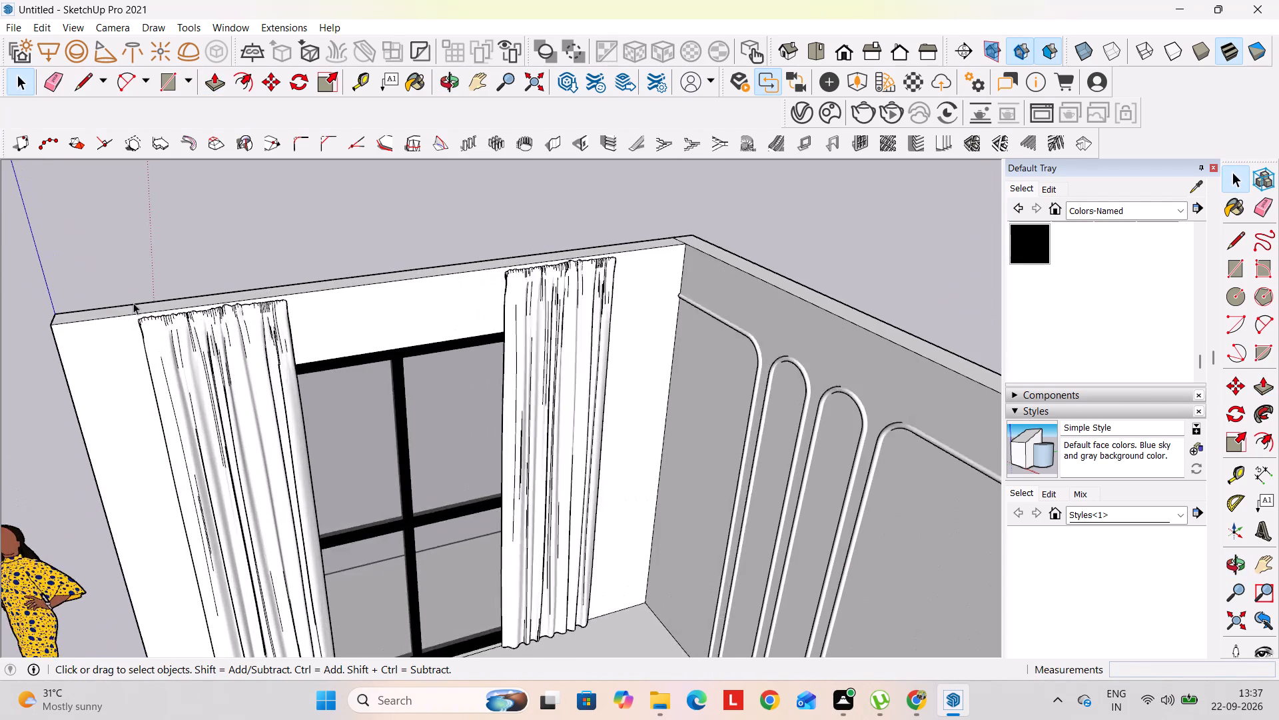
scroll(133, 303, "up", 1)
key("l")
left_click(128, 317)
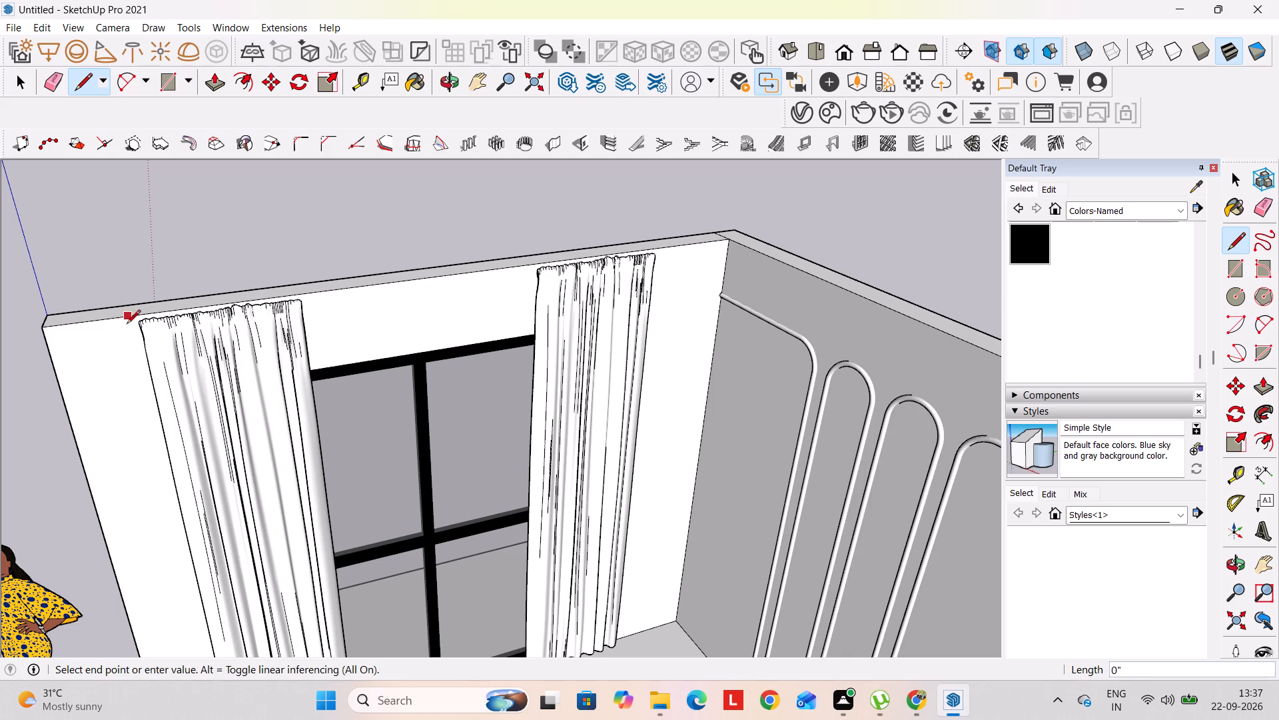
key("Up")
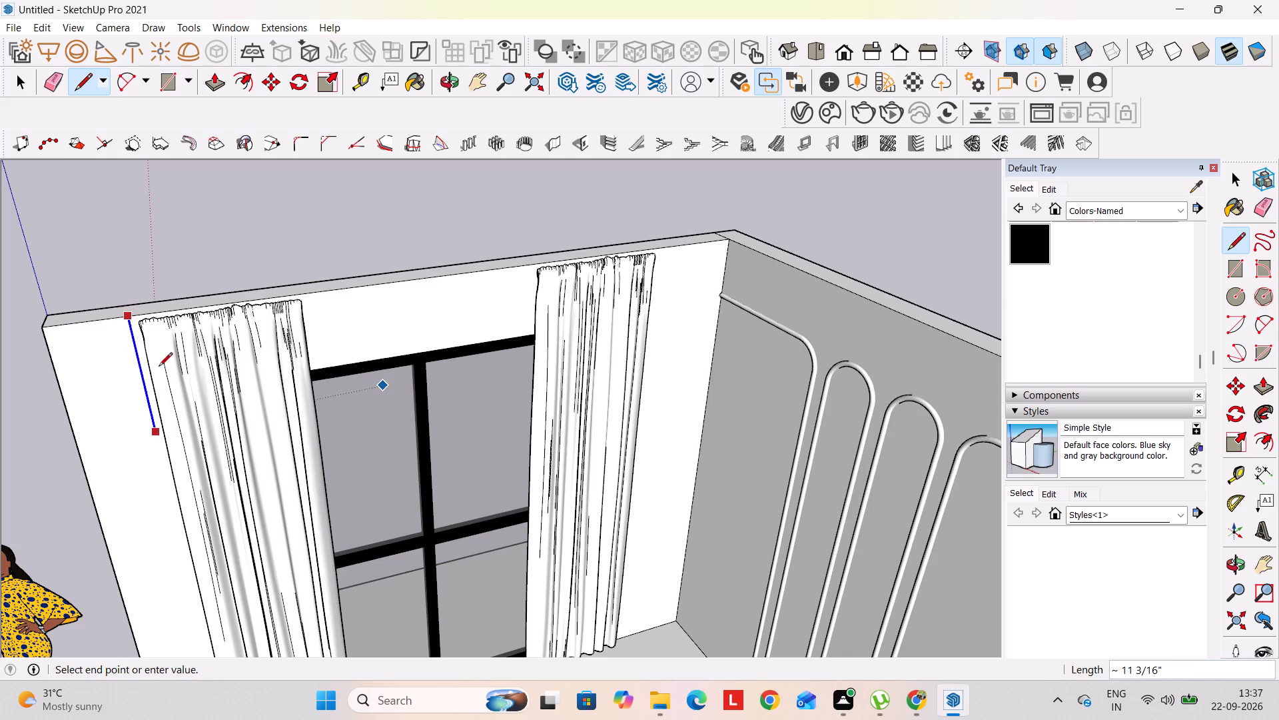
key("4")
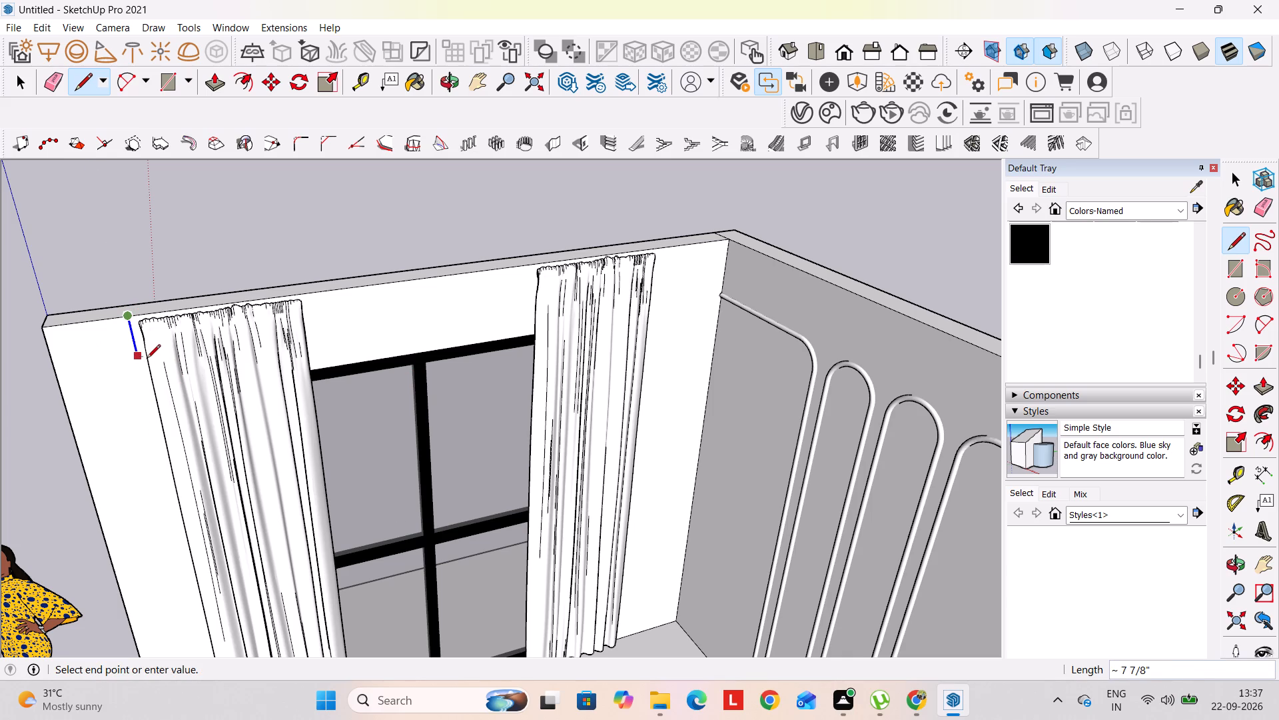
key("shift+quotedbl")
key("Return")
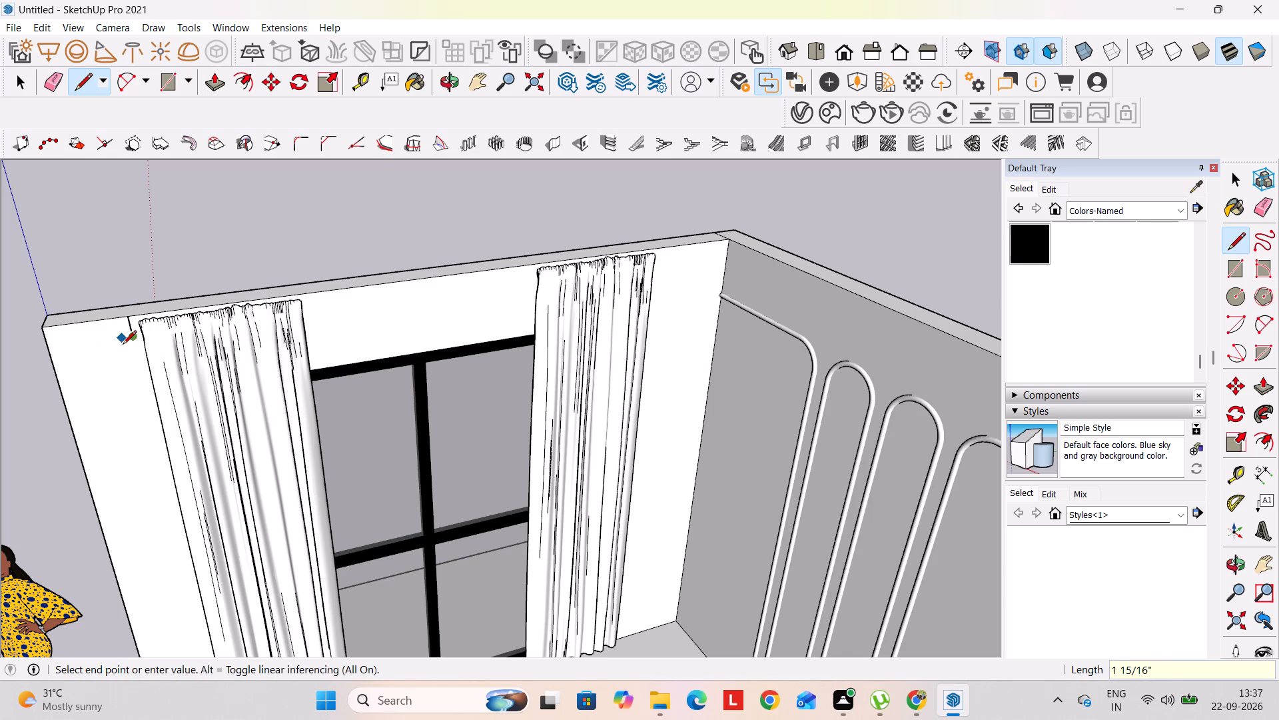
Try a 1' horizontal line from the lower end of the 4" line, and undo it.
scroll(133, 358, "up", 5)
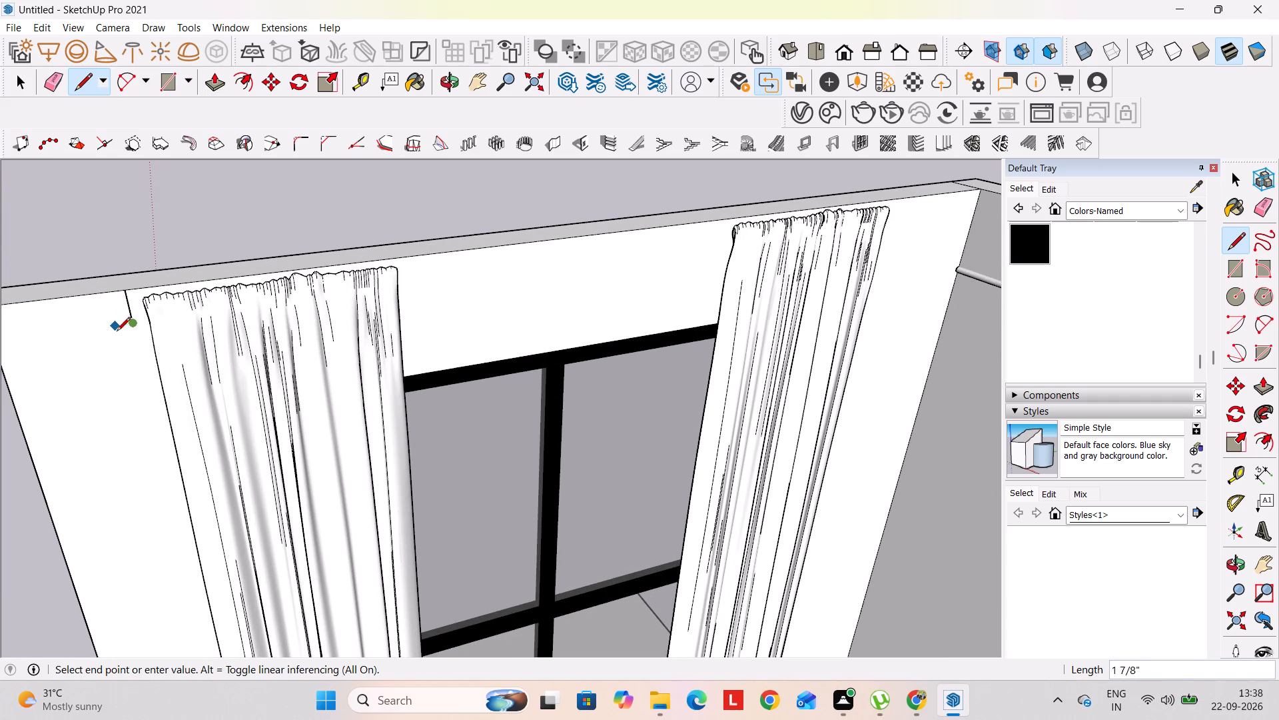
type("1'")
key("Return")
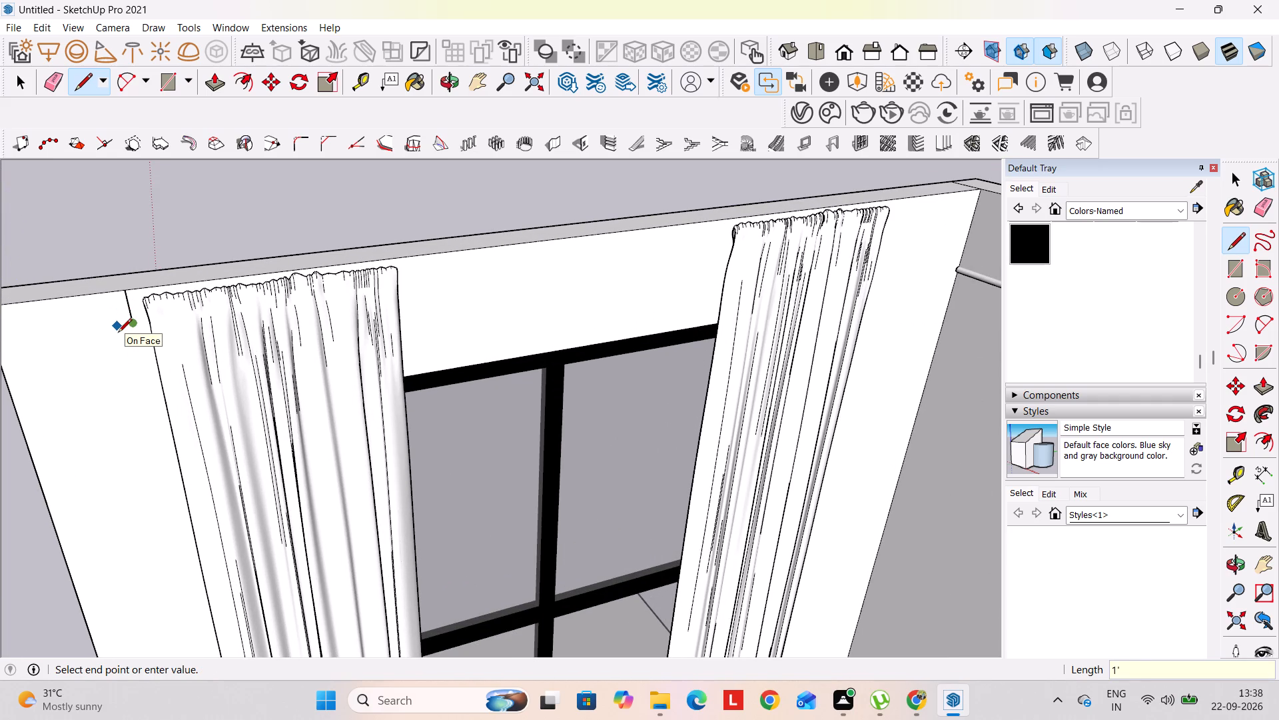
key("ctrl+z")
Draw a 1" horizontal line from the 4" line's lower end and close the outline up to the wall's top edge.
left_click(135, 325)
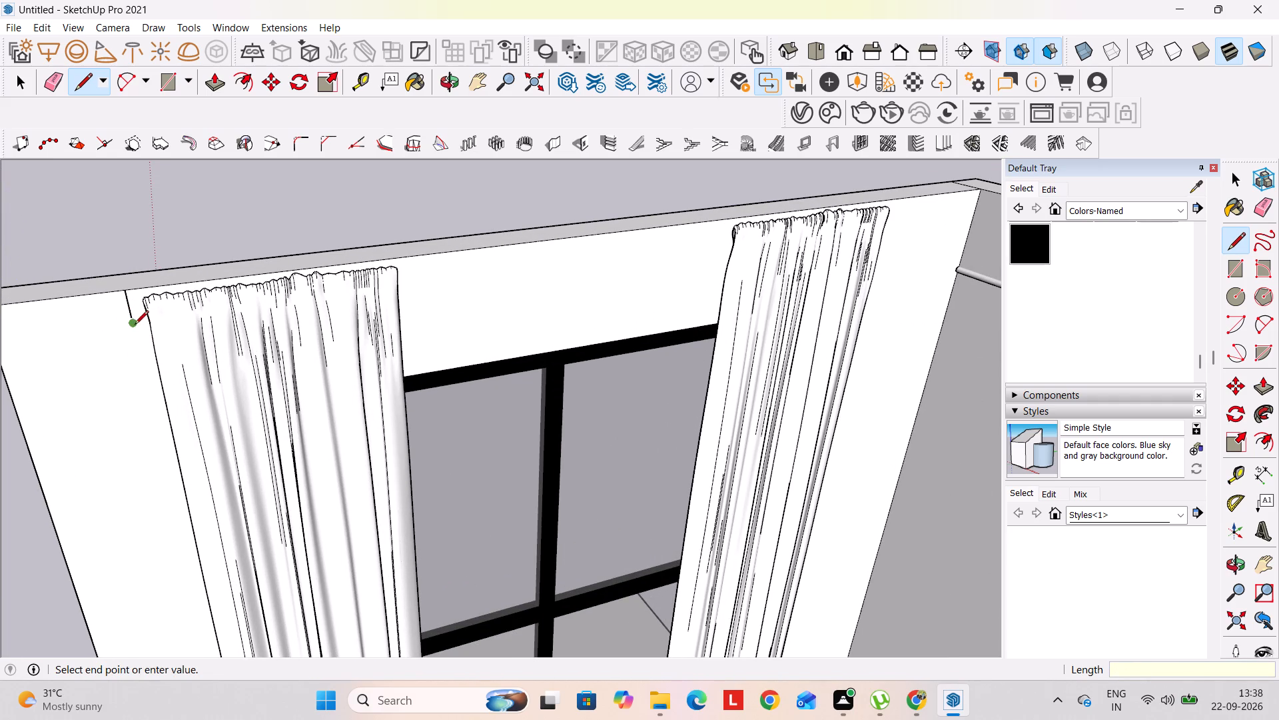
type("1\"")
key("Return")
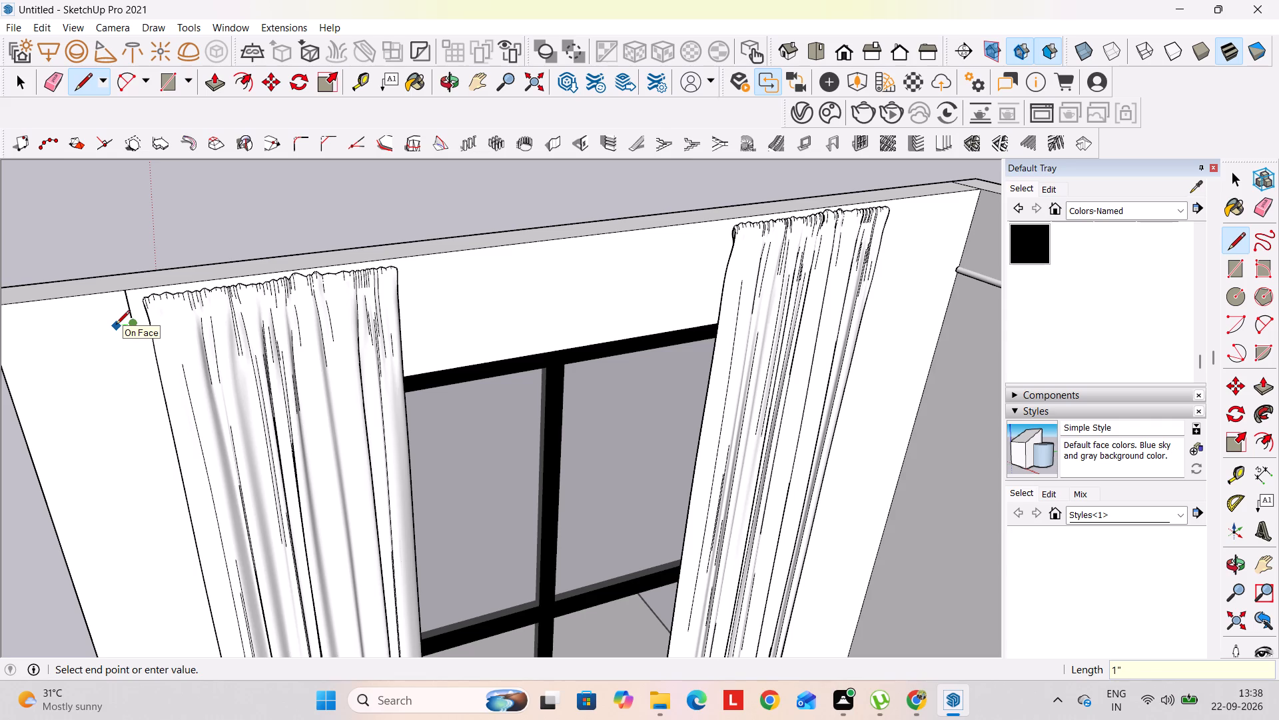
left_click(115, 289)
key("space")
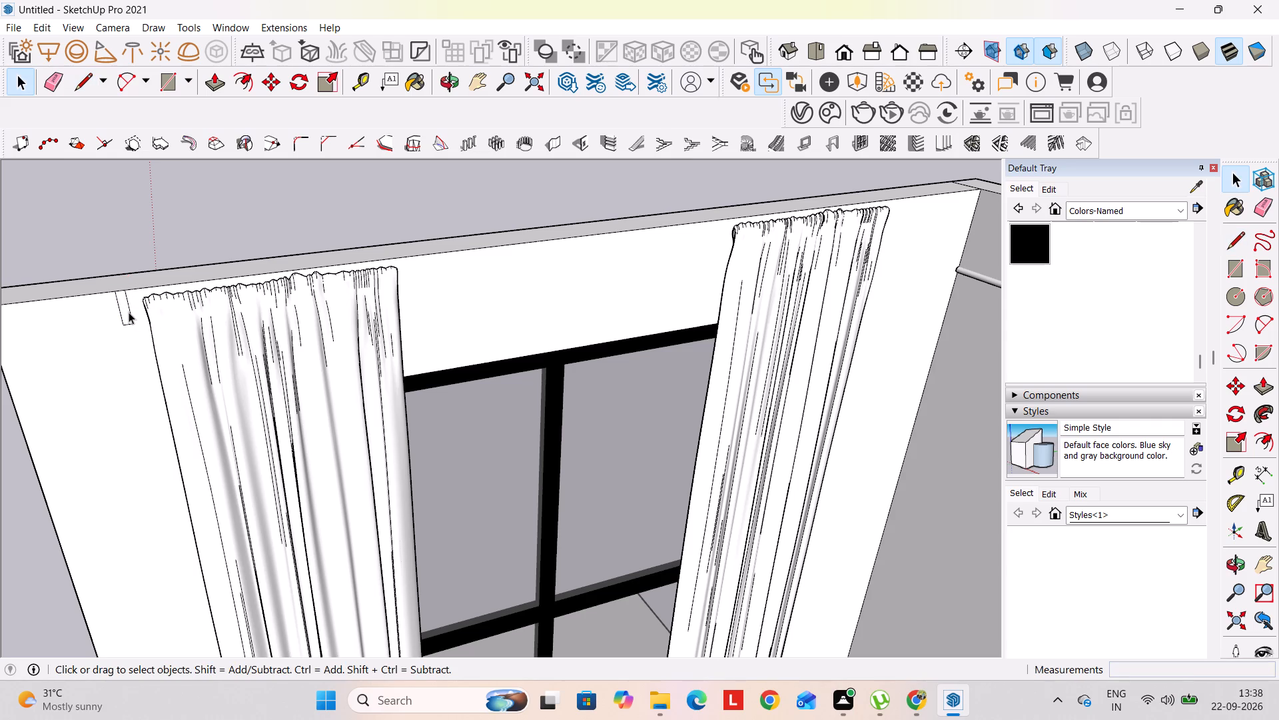
Push/pull the 1" by 4" outline beside the curtain 4" out from the window wall.
scroll(128, 313, "up", 2)
key("p")
left_click(125, 321)
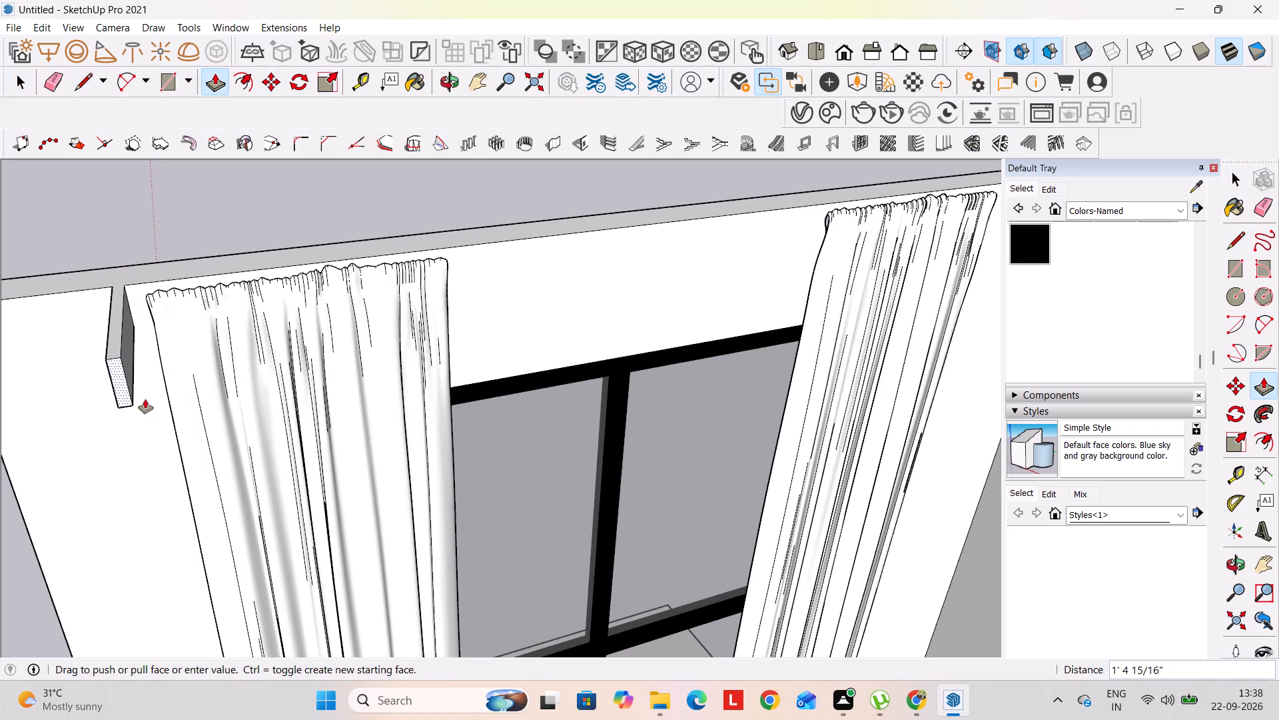
type("4\"")
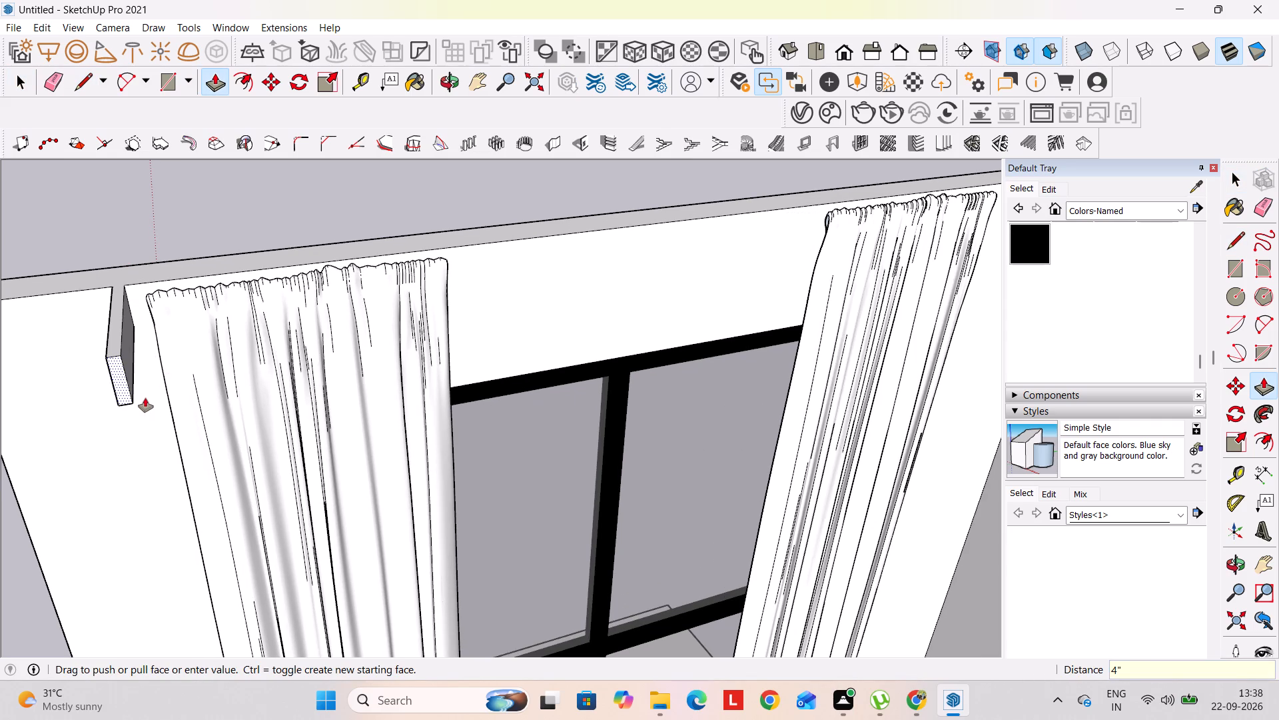
key("Return")
middle_click_drag(161, 319, 0, 315)
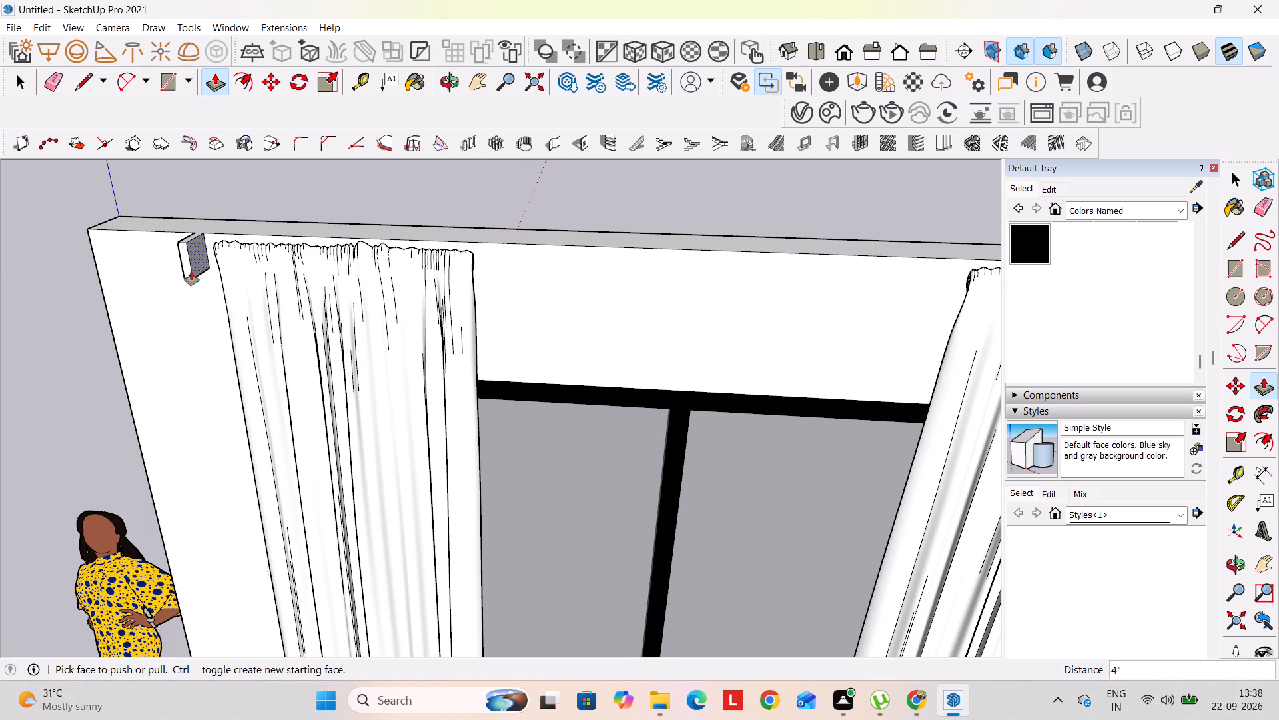
Push/pull the front face of the block beside the curtain a further 1" out from the window wall.
left_click(187, 271)
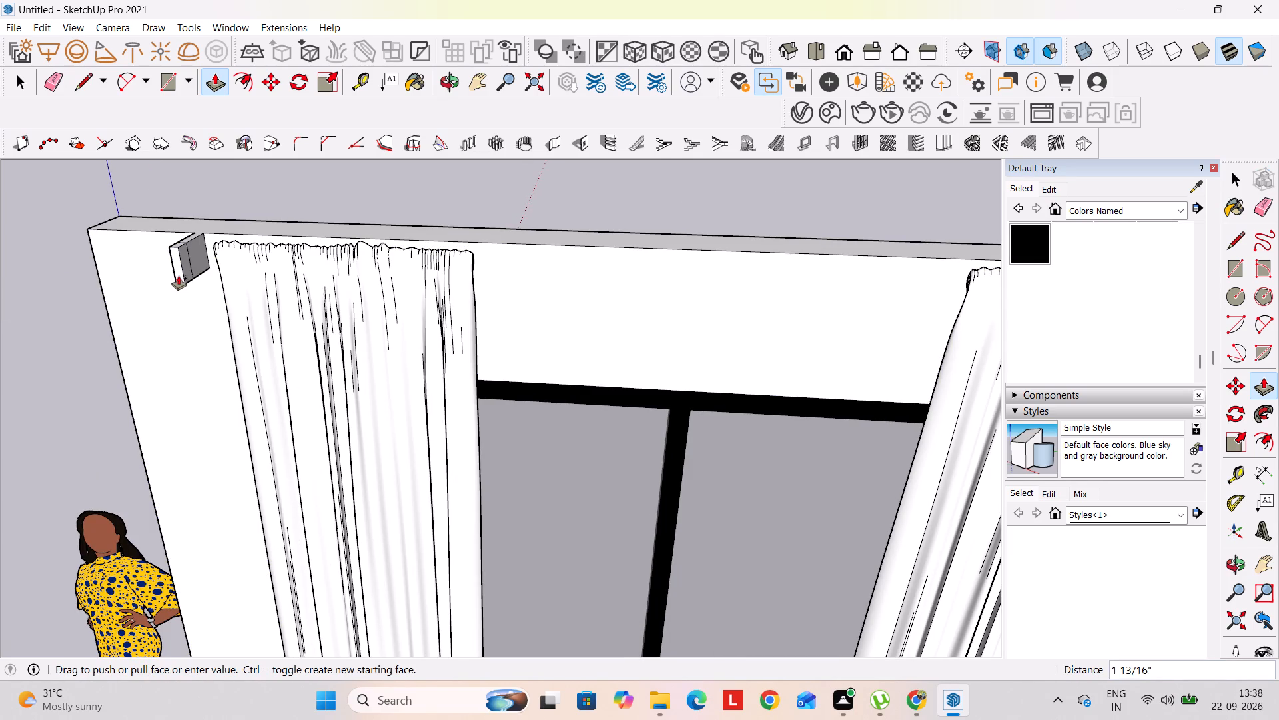
type("1\"")
key("Return")
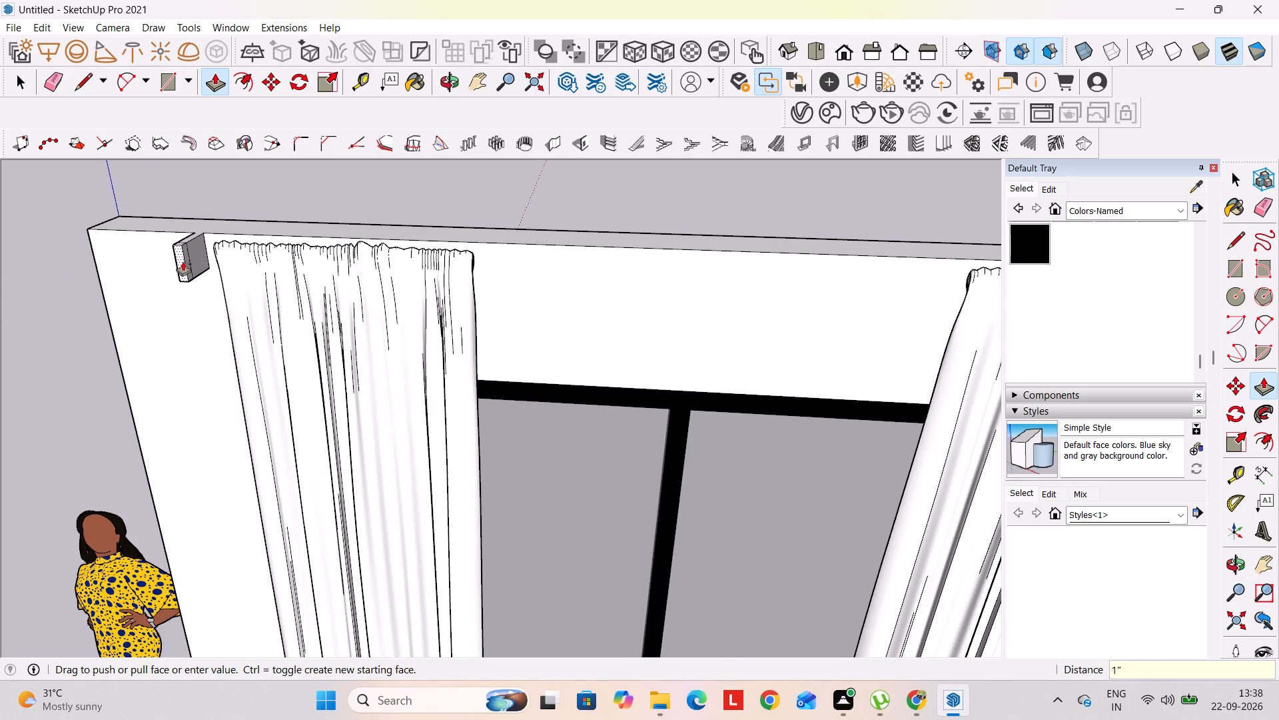
Push/pull the side face of the block's front 1" section about 9' 3" along the window wall, past both curtains.
left_click(188, 262)
scroll(675, 387, "down", 3)
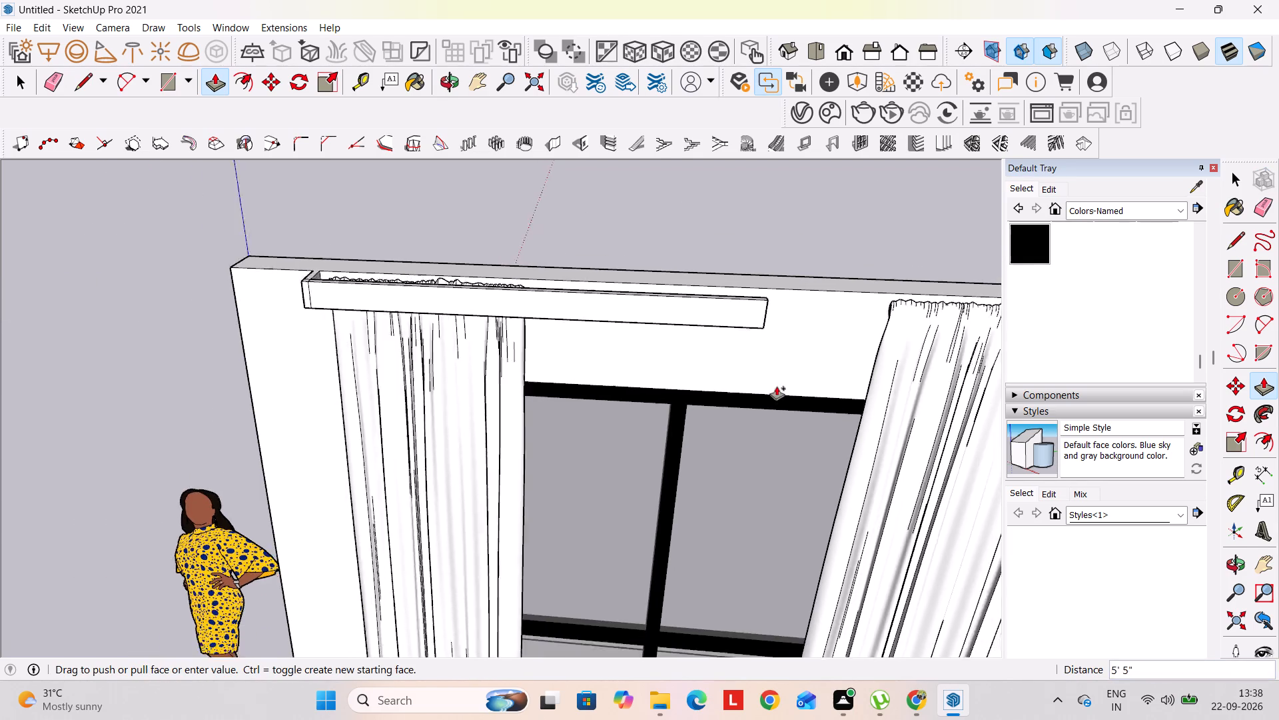
scroll(777, 387, "down", 3)
middle_click_drag(822, 391, 420, 342, "shift")
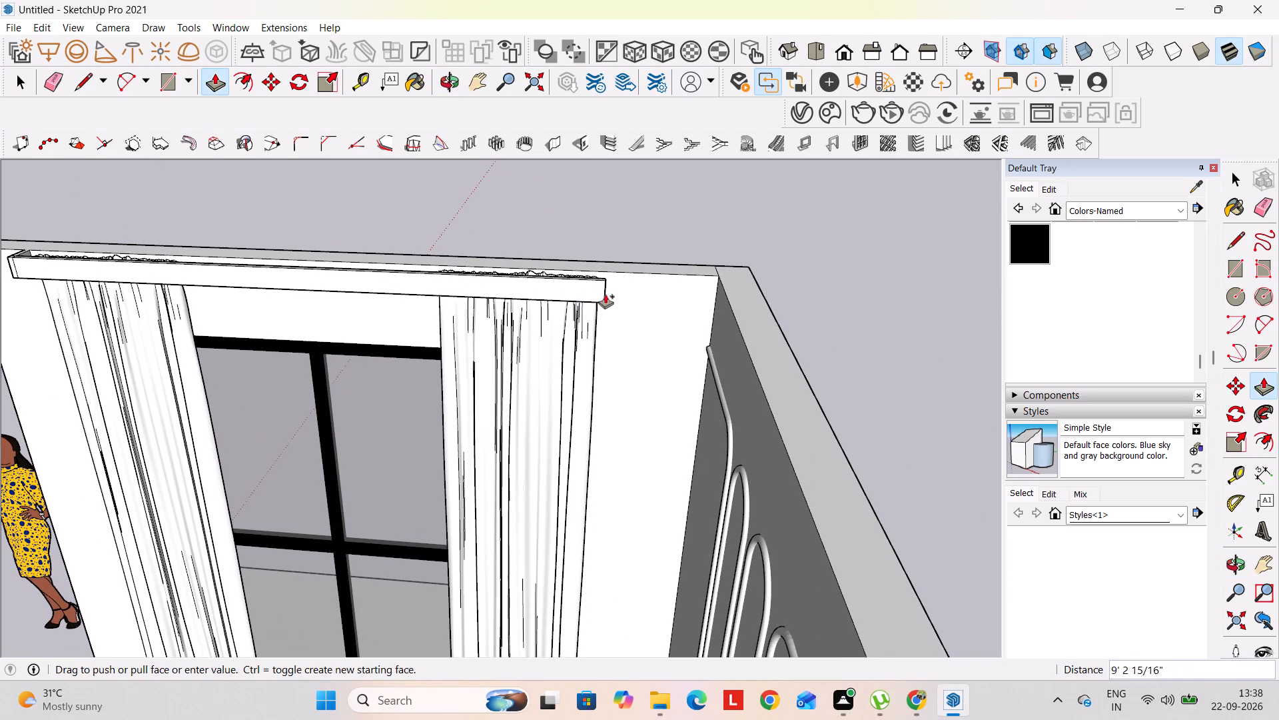
middle_click_drag(606, 296, 516, 517)
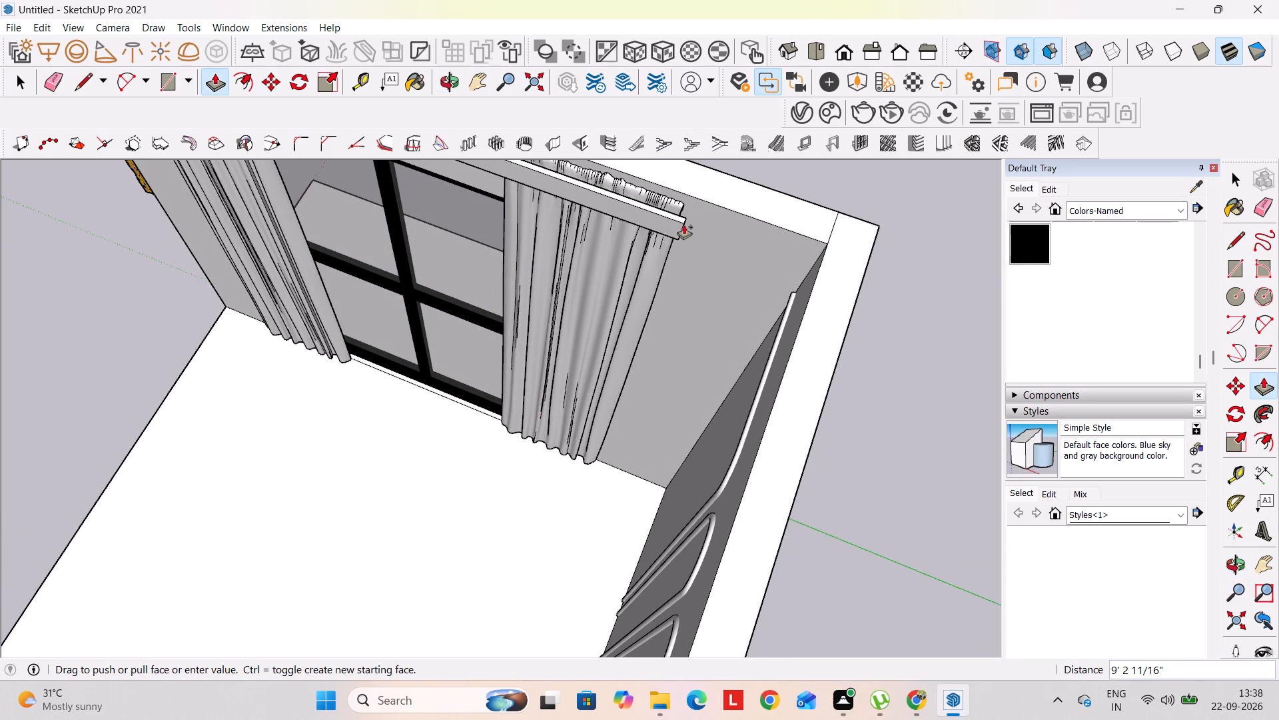
left_click(684, 225)
key("space")
Push/pull the end face of the long pelmet board by 1" at the end near the moulded wall.
scroll(720, 237, "up", 5)
middle_click_drag(803, 201, 36, 146)
middle_click_drag(549, 541, 520, 357)
scroll(472, 399, "up", 9)
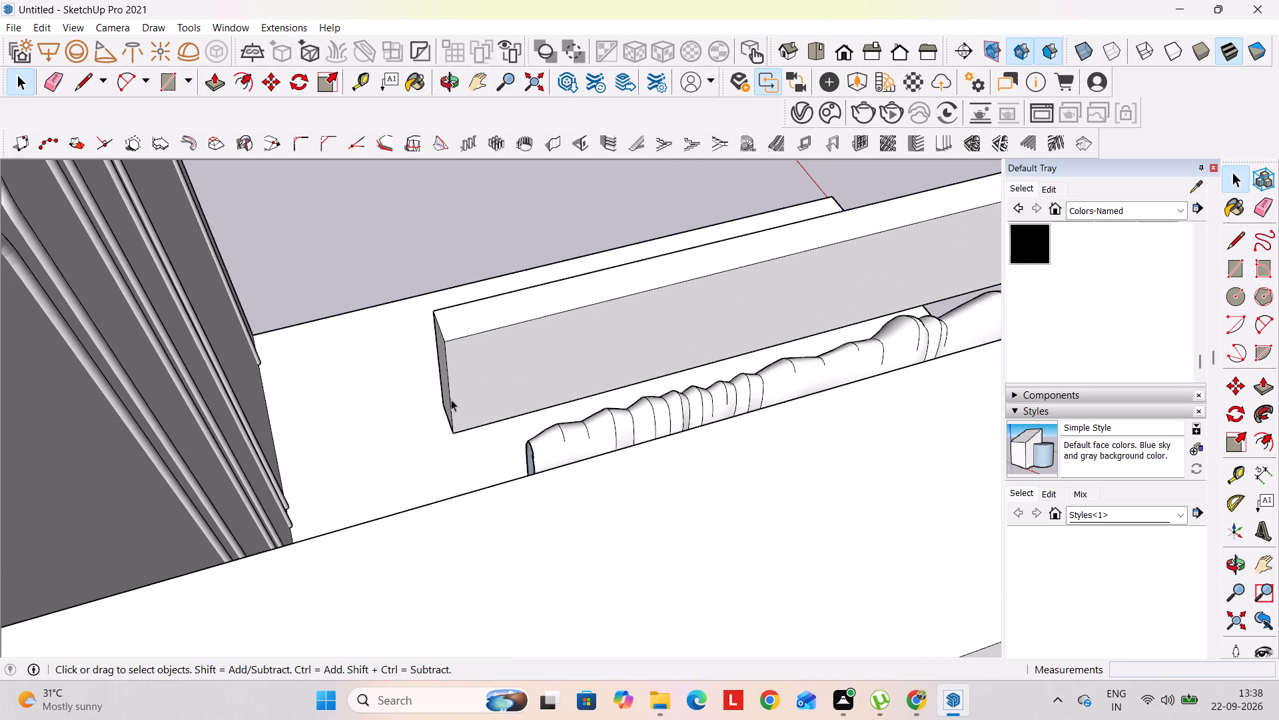
key("p")
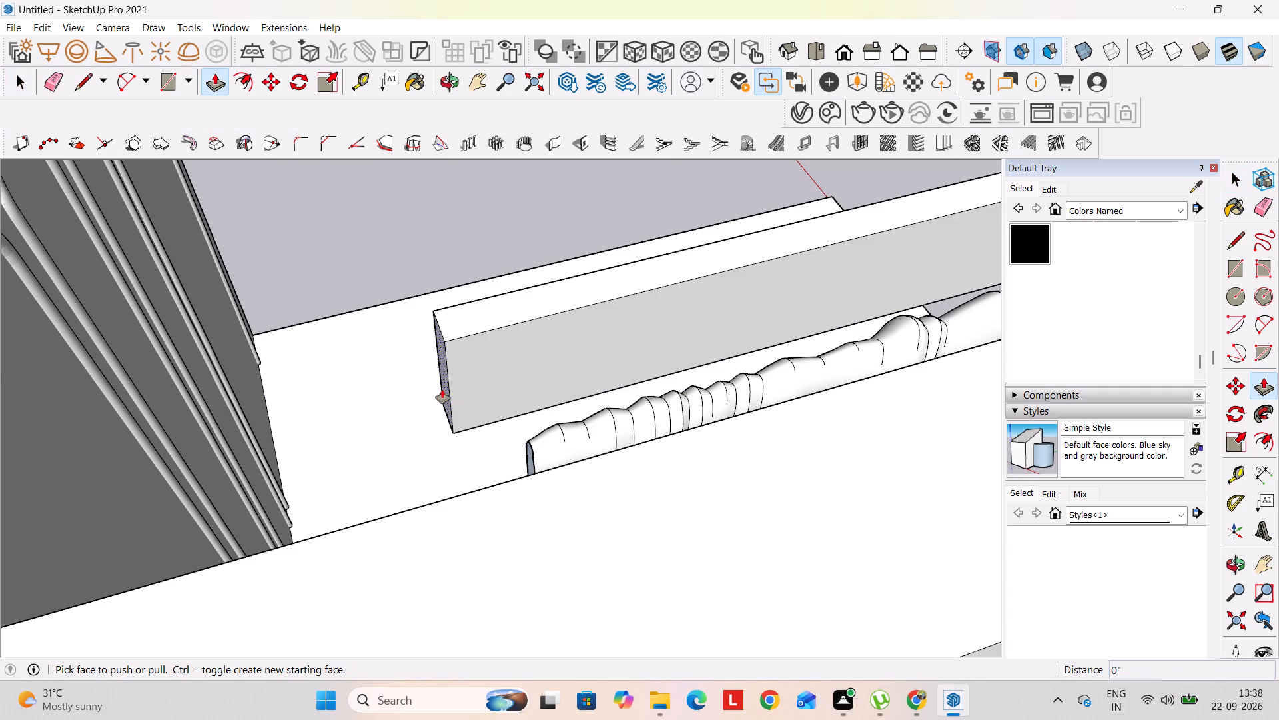
left_click(442, 389)
type("1'")
key("BackSpace")
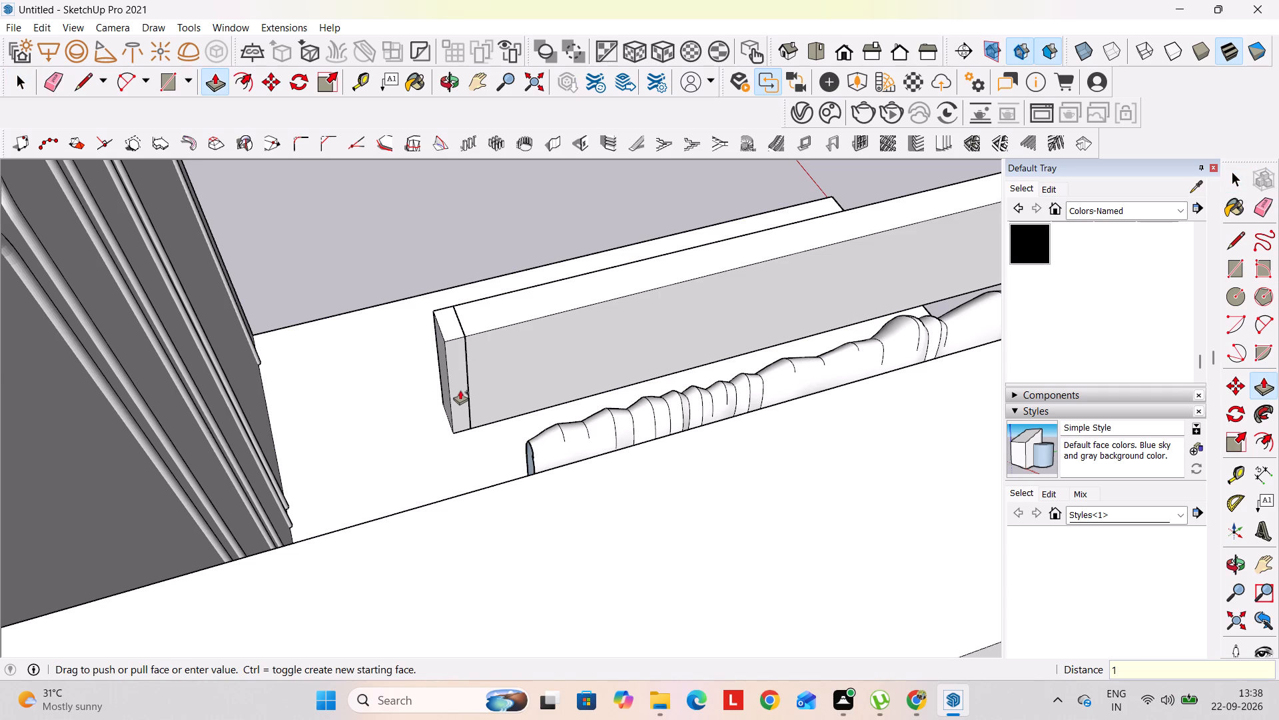
key("shift+quotedbl")
key("Return")
Push/pull the 1" strip on the board's back face 4" to the window wall, forming the pelmet's end return.
left_click(467, 379)
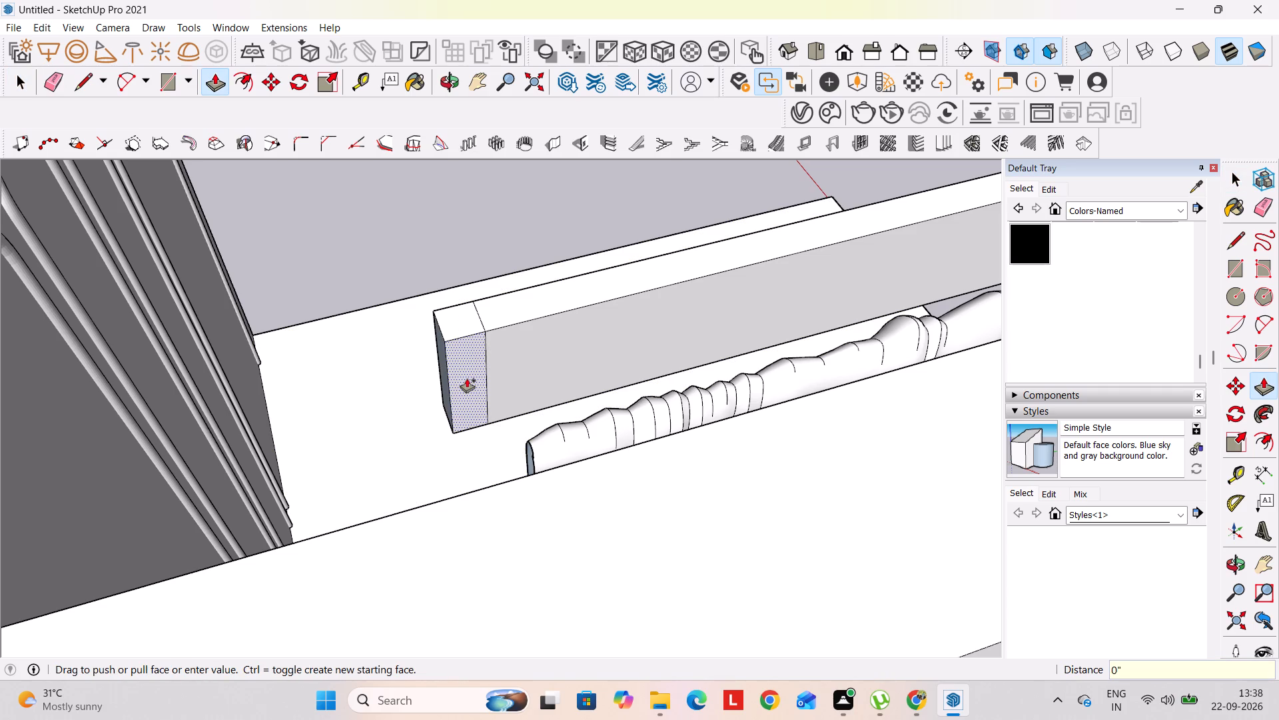
left_click(582, 461)
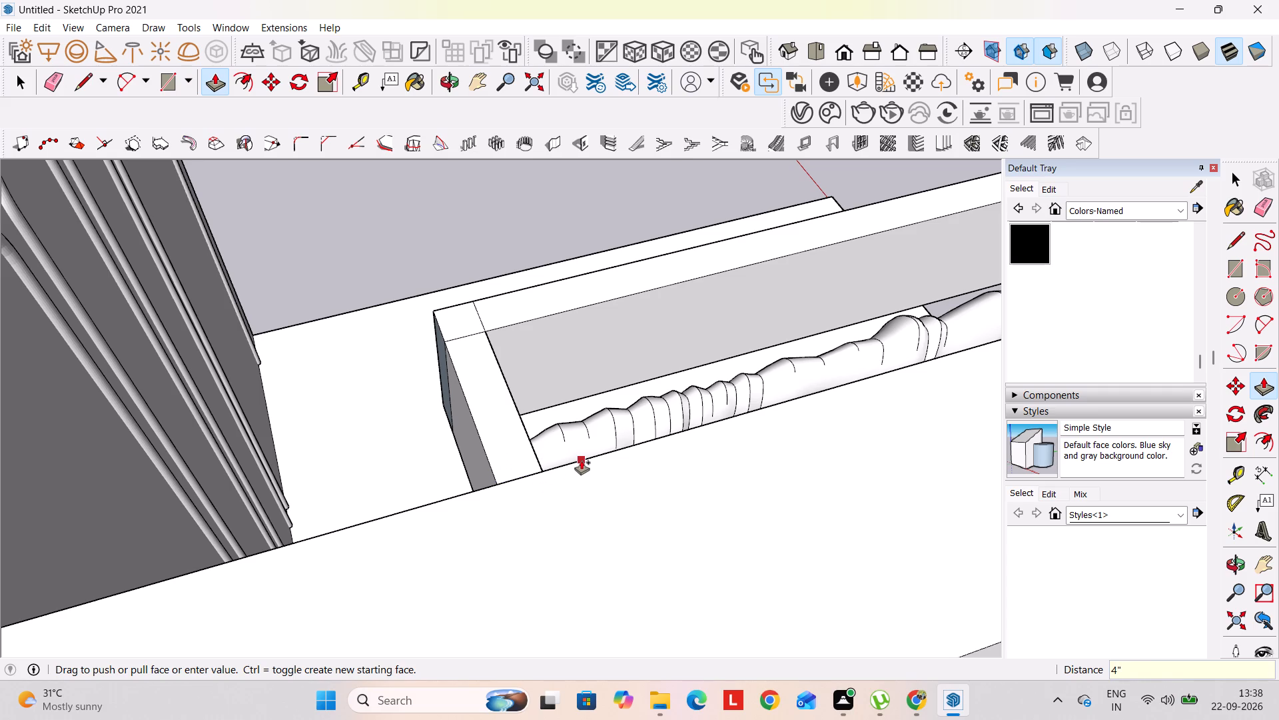
key("space")
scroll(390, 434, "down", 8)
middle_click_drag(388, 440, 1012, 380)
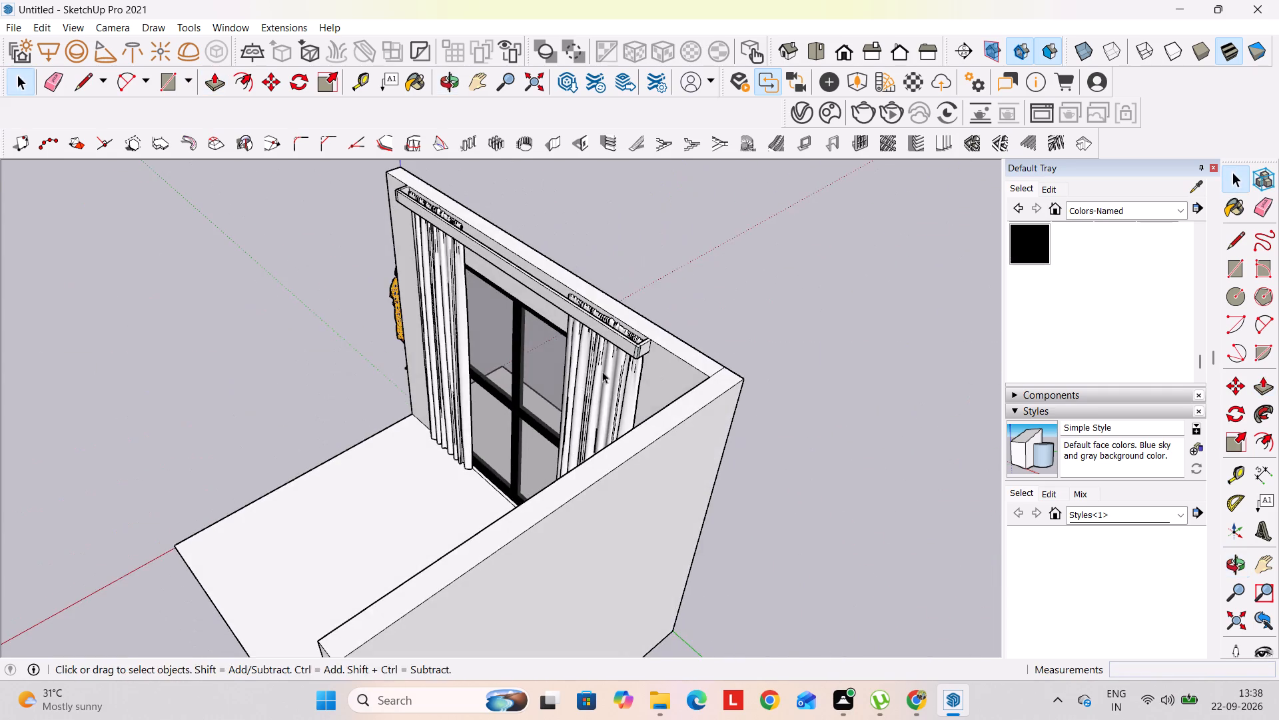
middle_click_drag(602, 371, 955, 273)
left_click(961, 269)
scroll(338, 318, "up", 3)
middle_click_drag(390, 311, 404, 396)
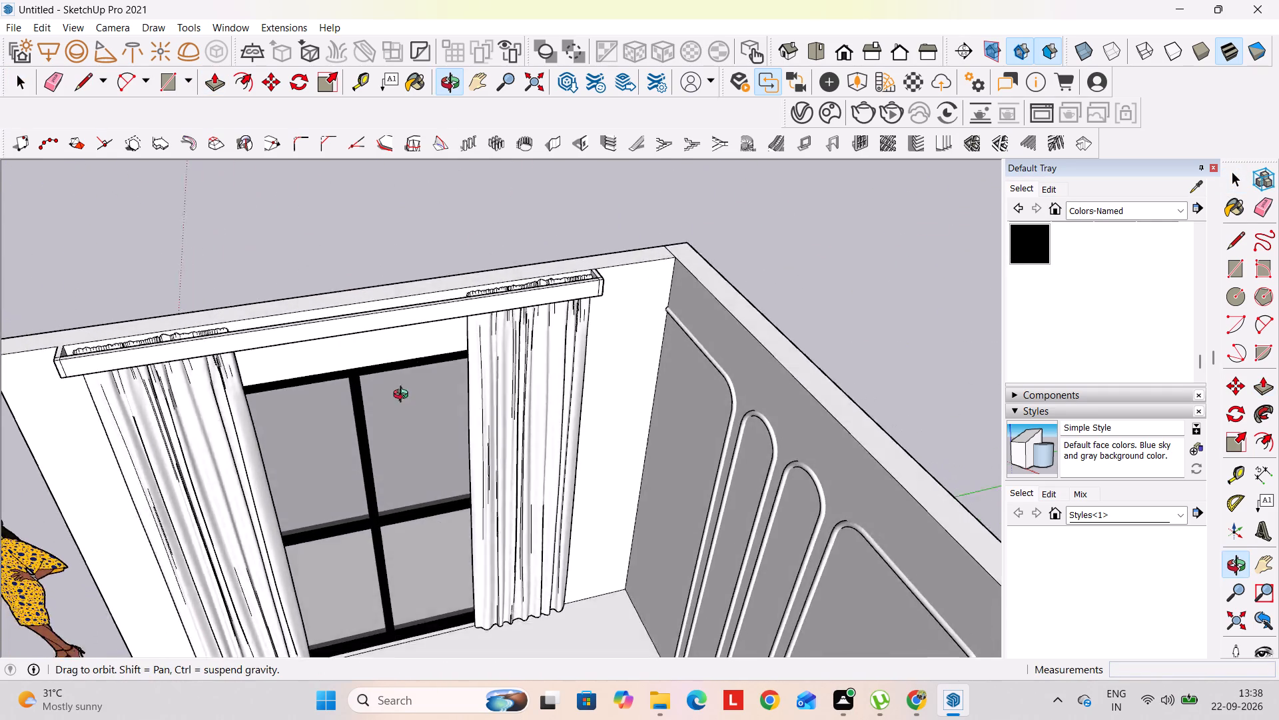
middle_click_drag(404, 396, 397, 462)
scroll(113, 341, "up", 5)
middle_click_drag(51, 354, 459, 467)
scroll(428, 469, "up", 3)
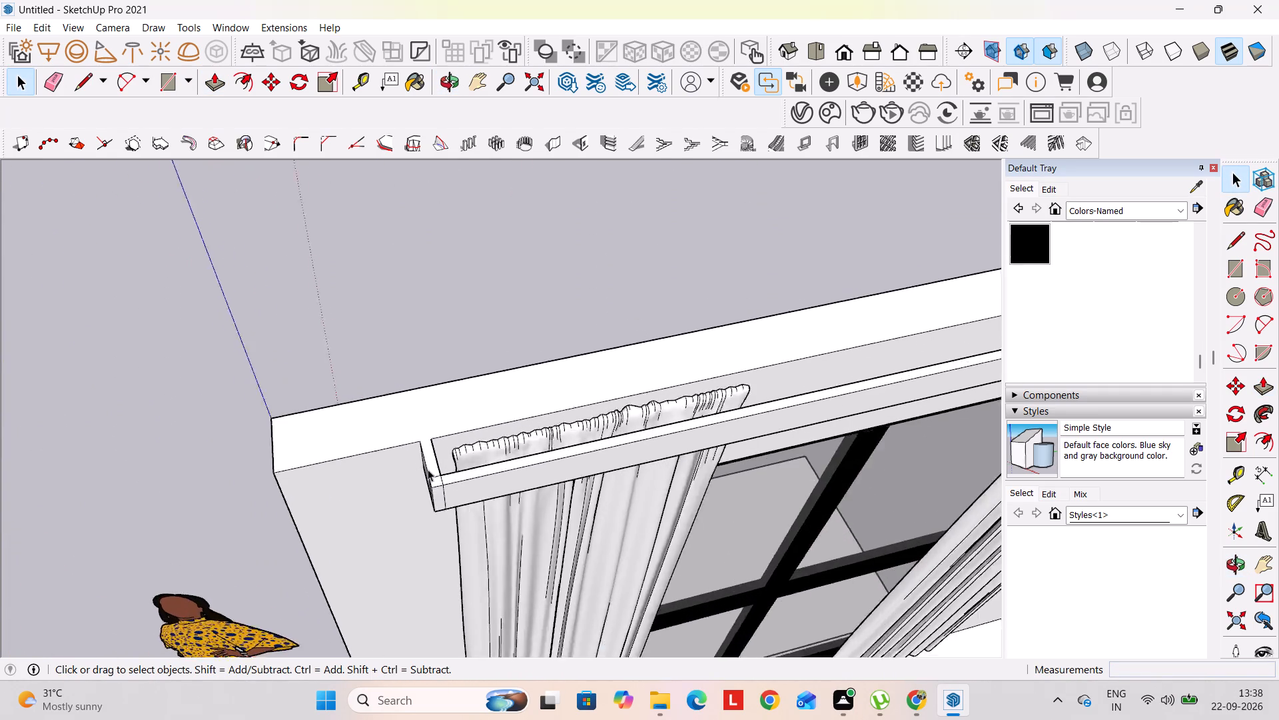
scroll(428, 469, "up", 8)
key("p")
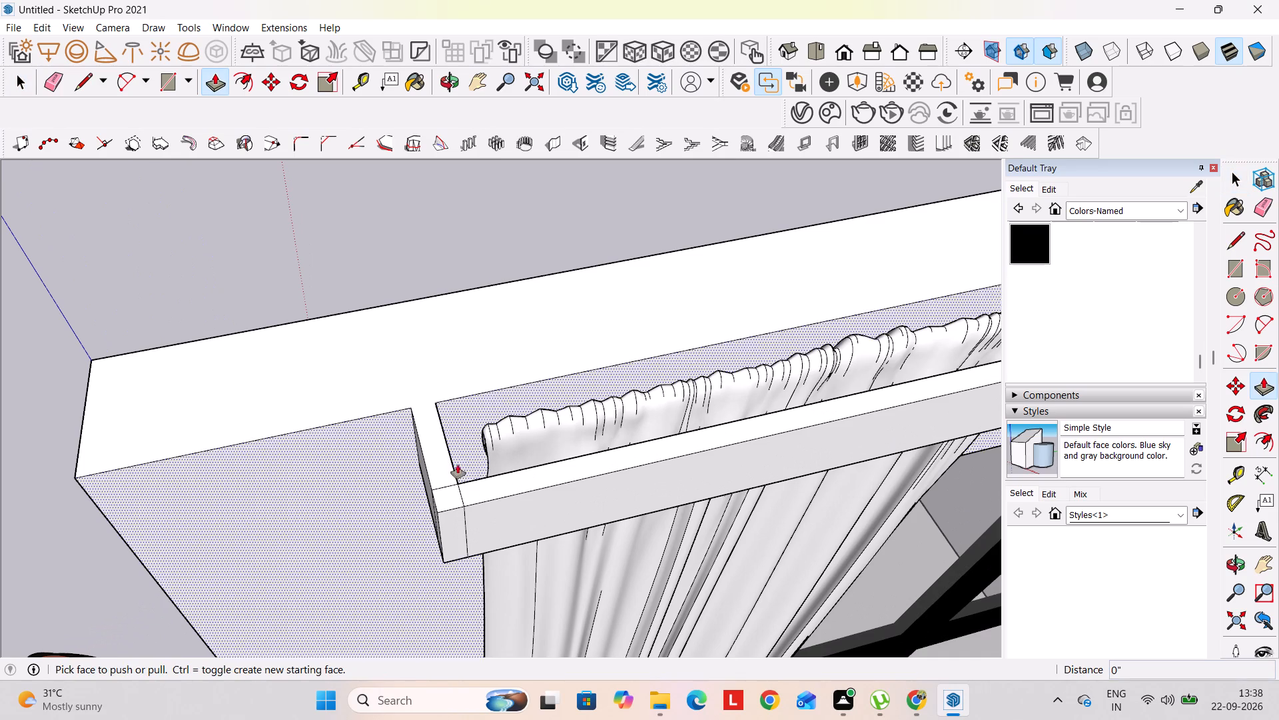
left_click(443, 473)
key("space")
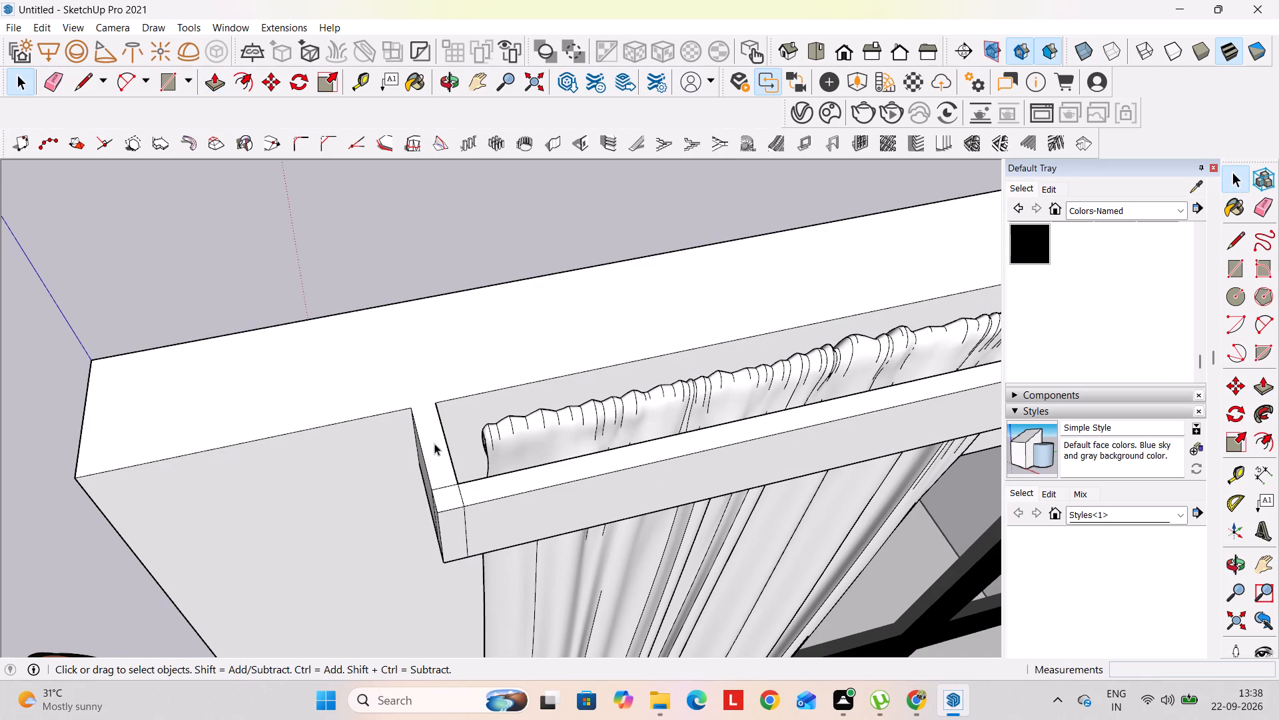
Draw a 1" line along the wall's edge to close the top of the end return at the pelmet's opposite end.
key("l")
left_click(414, 404)
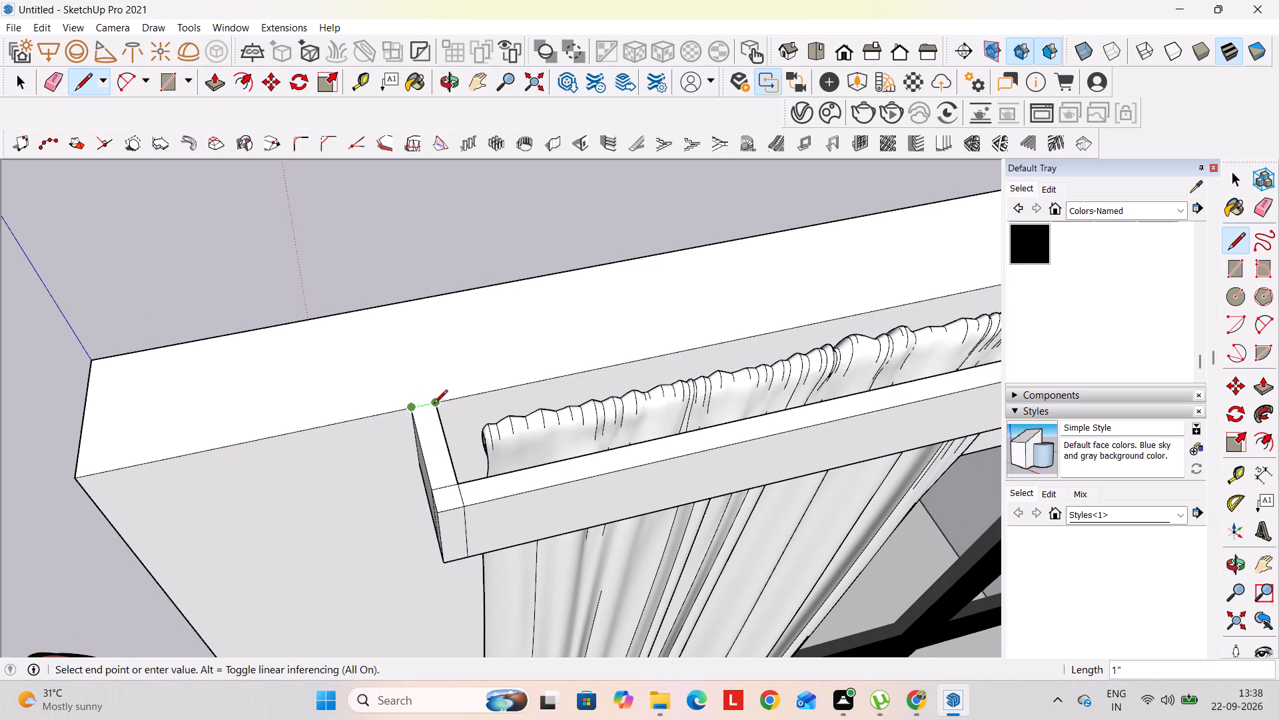
left_click(435, 404)
key("space")
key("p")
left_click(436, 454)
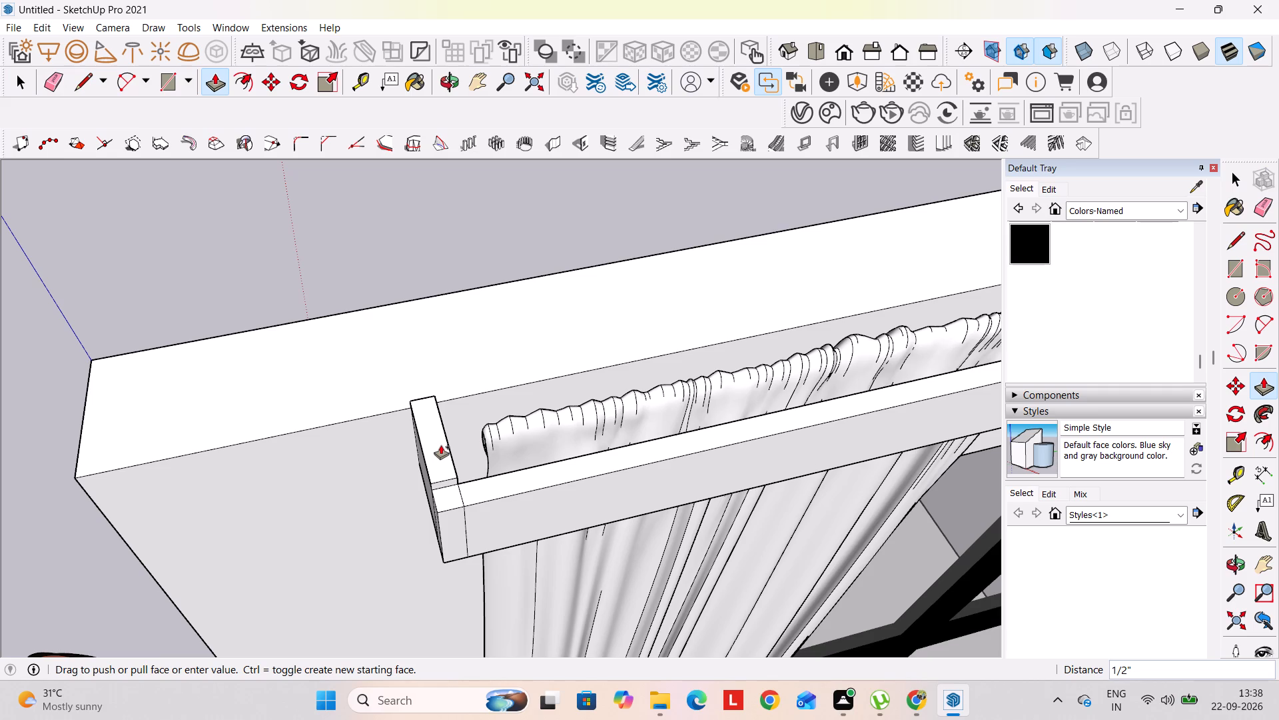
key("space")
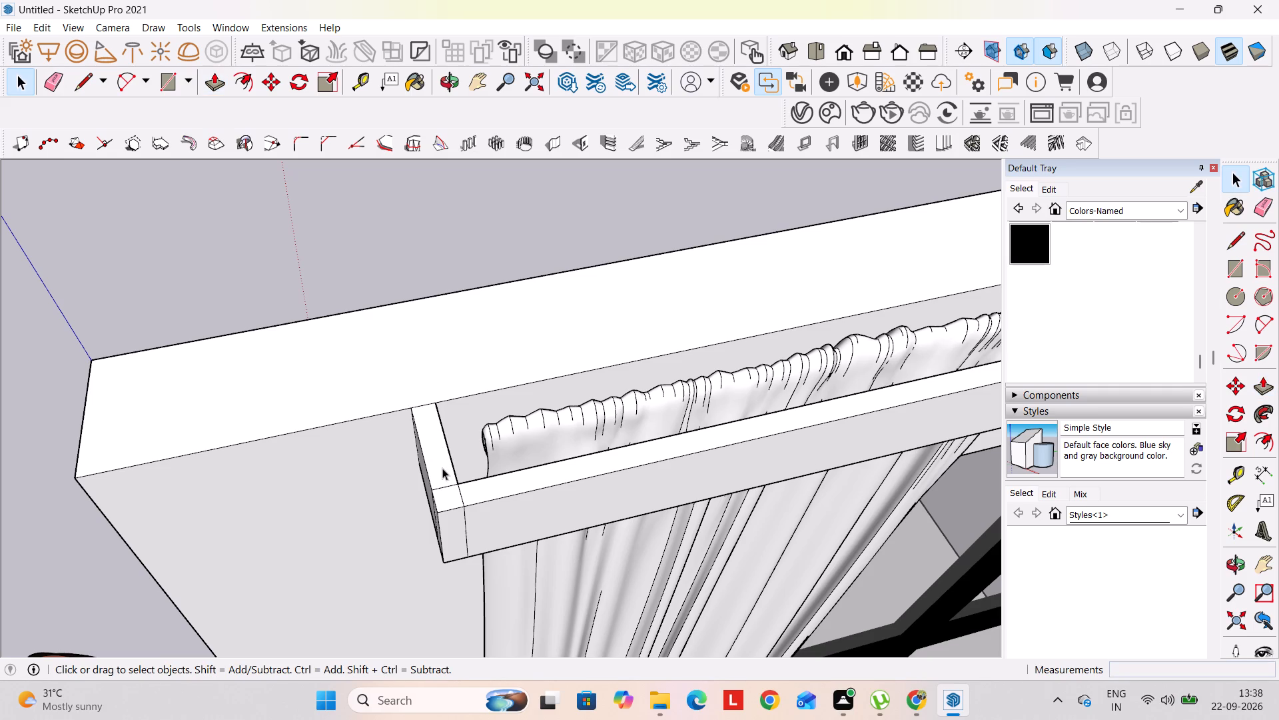
Erase the line dividing the top of the end return from the pelmet's front corner.
key("e")
left_click_drag(441, 472, 443, 492)
key("space")
Push/pull the top face of the end return up 1/4" to start the pelmet's lid.
middle_click_drag(452, 478, 241, 443)
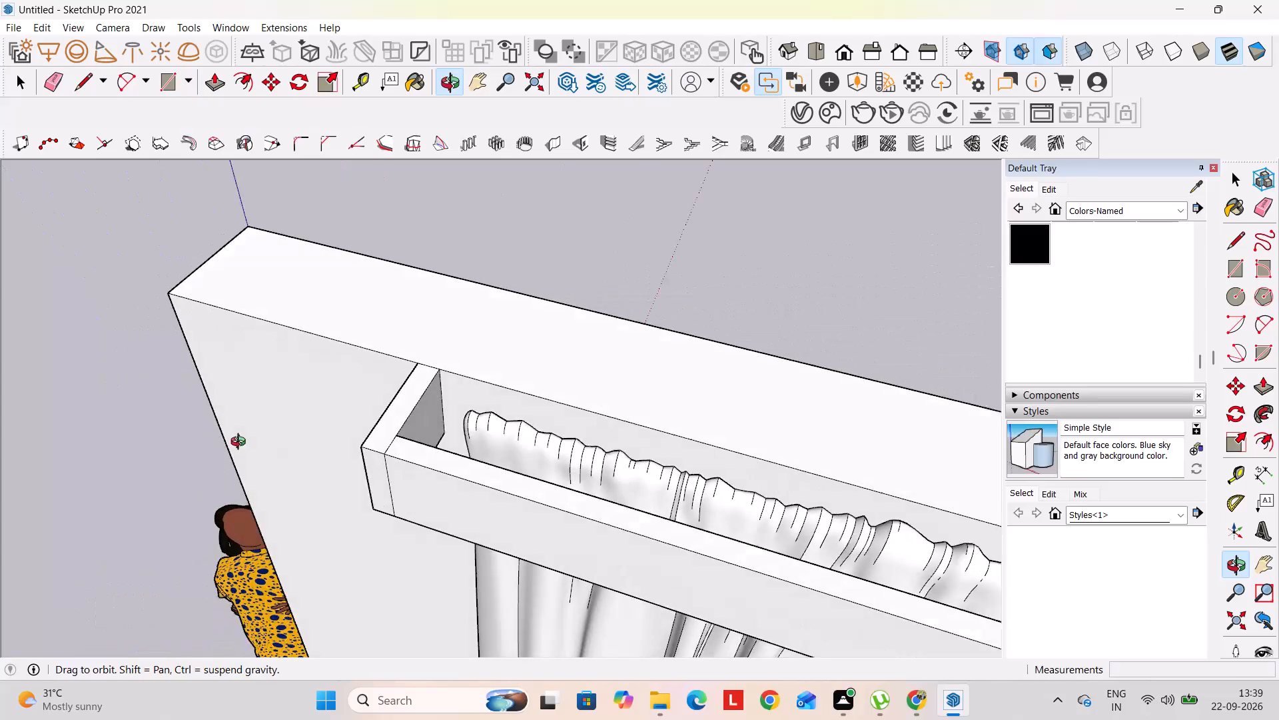
middle_click_drag(241, 443, 235, 437)
middle_click_drag(488, 451, 315, 440)
key("p")
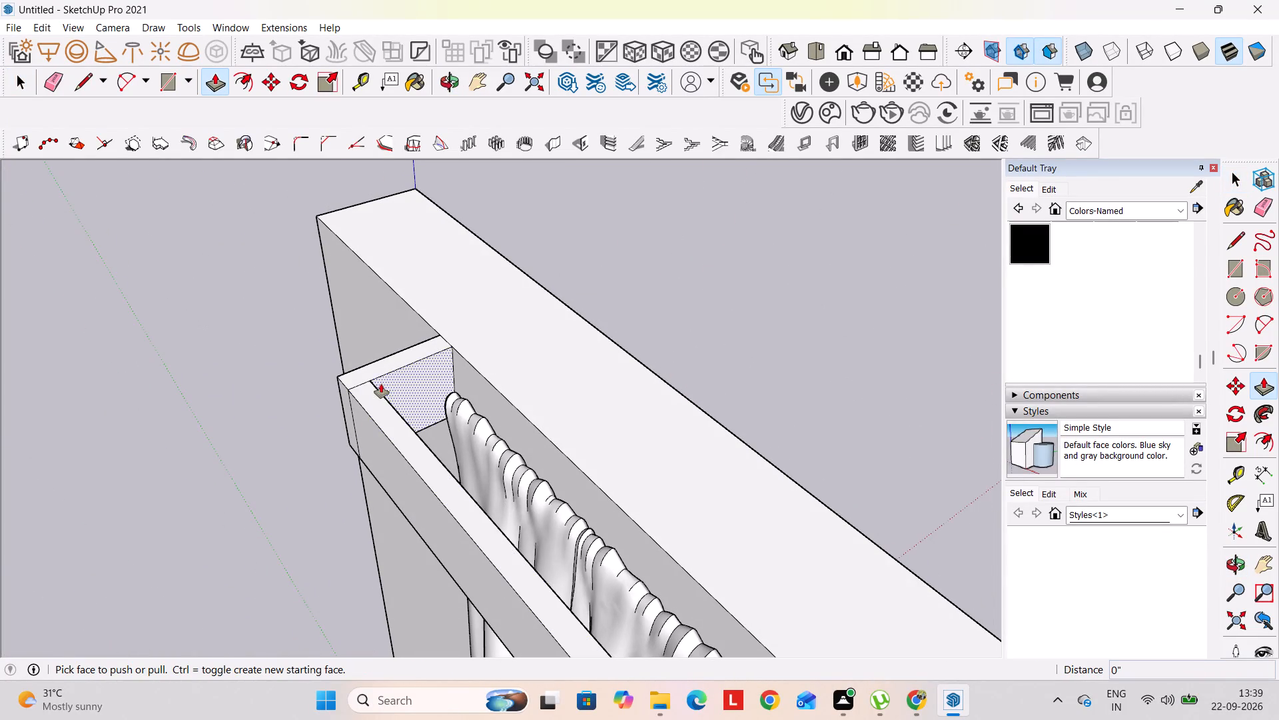
left_click(381, 373)
left_click(382, 367)
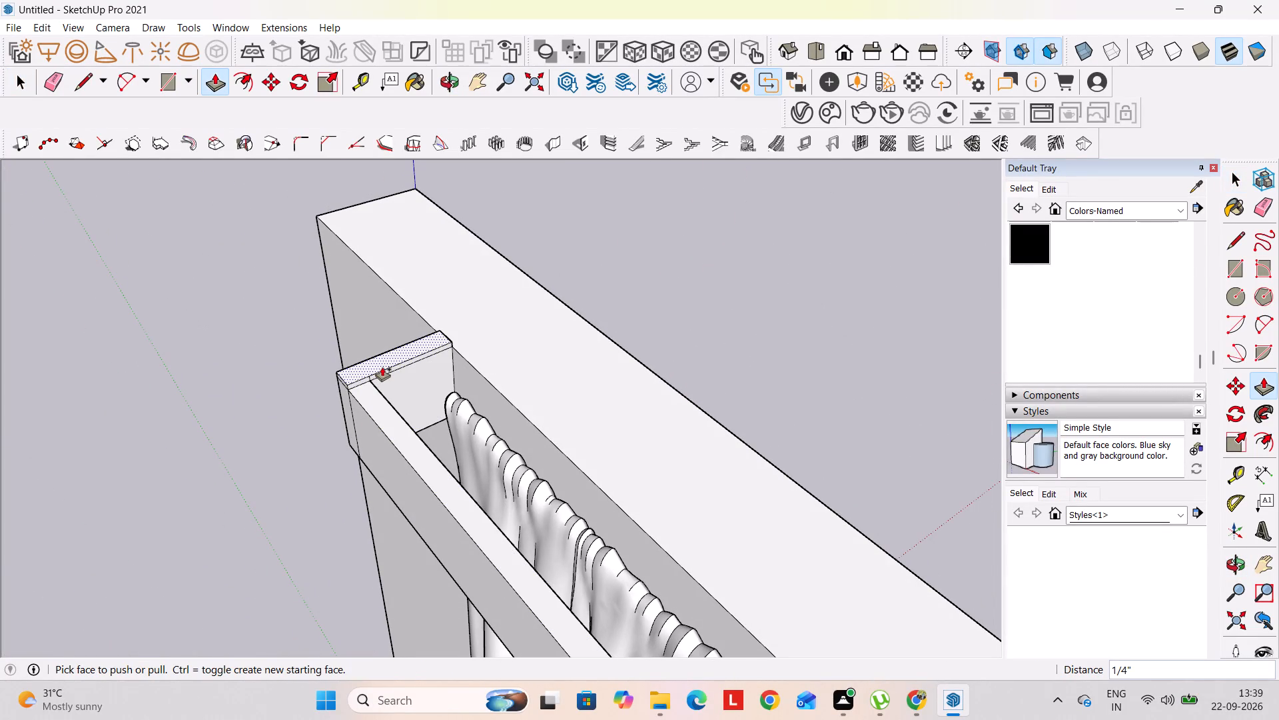
Erase the short vertical line on the inner side of the 1/4" lid strip.
scroll(373, 381, "up", 9)
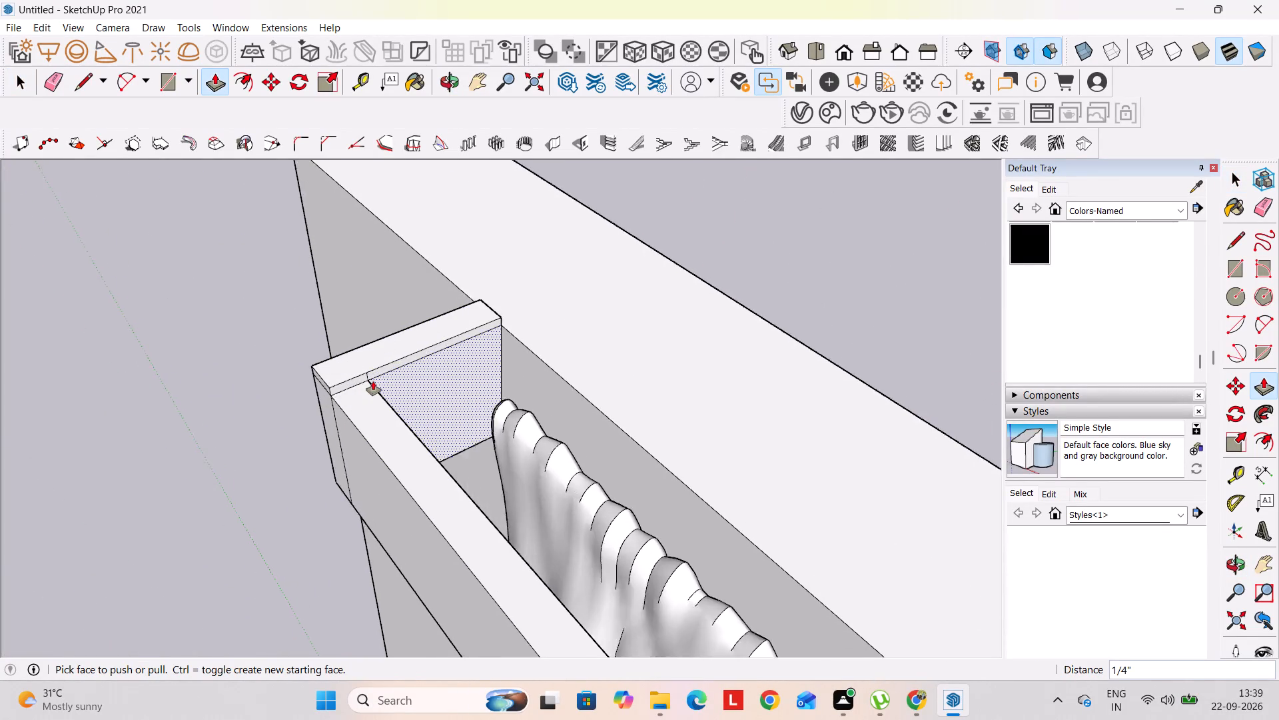
scroll(373, 381, "up", 2)
key("e")
left_click_drag(359, 375, 380, 369)
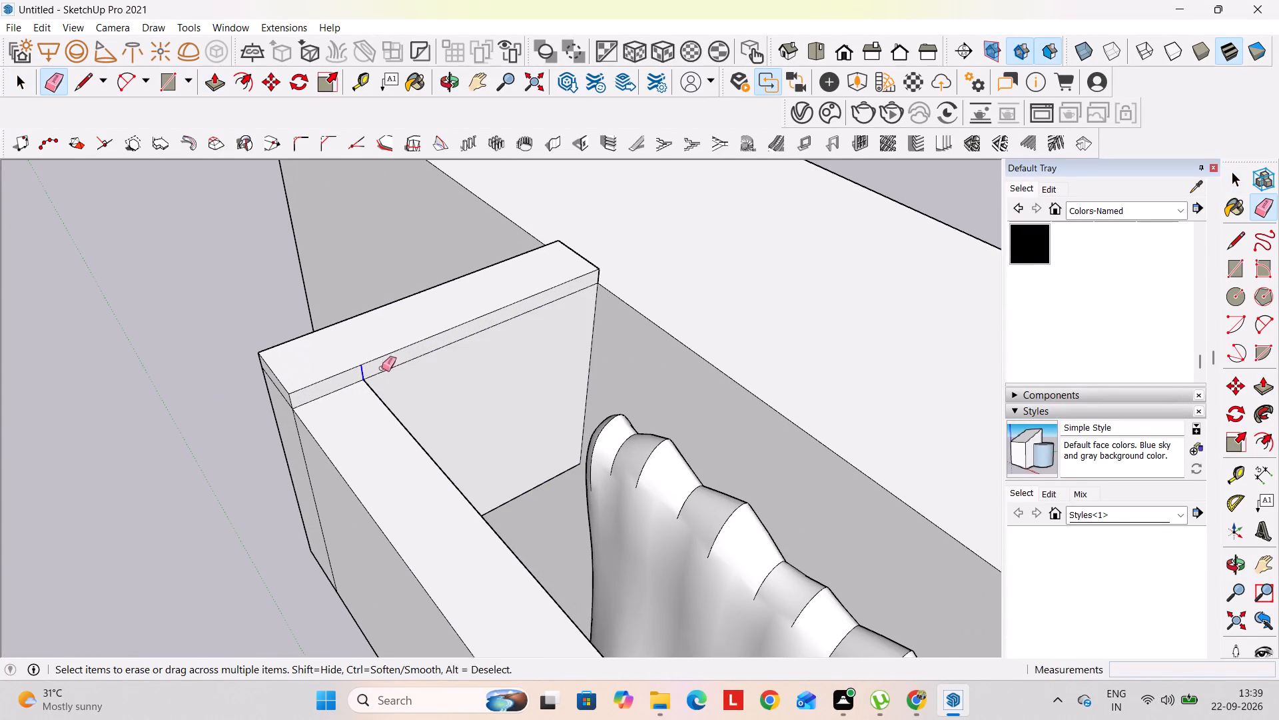
key("space")
Push/pull the lid strip's inner face along the pelmet to its far end, covering the tops of both curtains.
key("p")
left_click(381, 366)
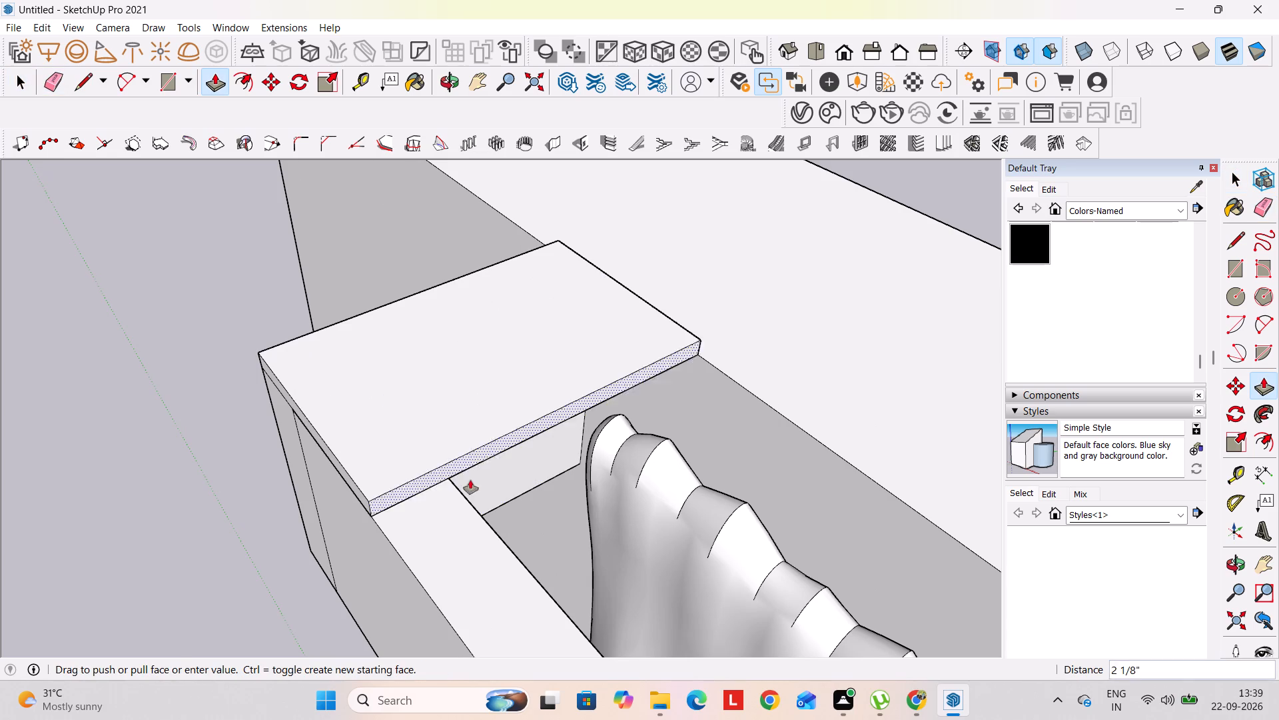
scroll(561, 509, "down", 19)
middle_click_drag(805, 594, 663, 176)
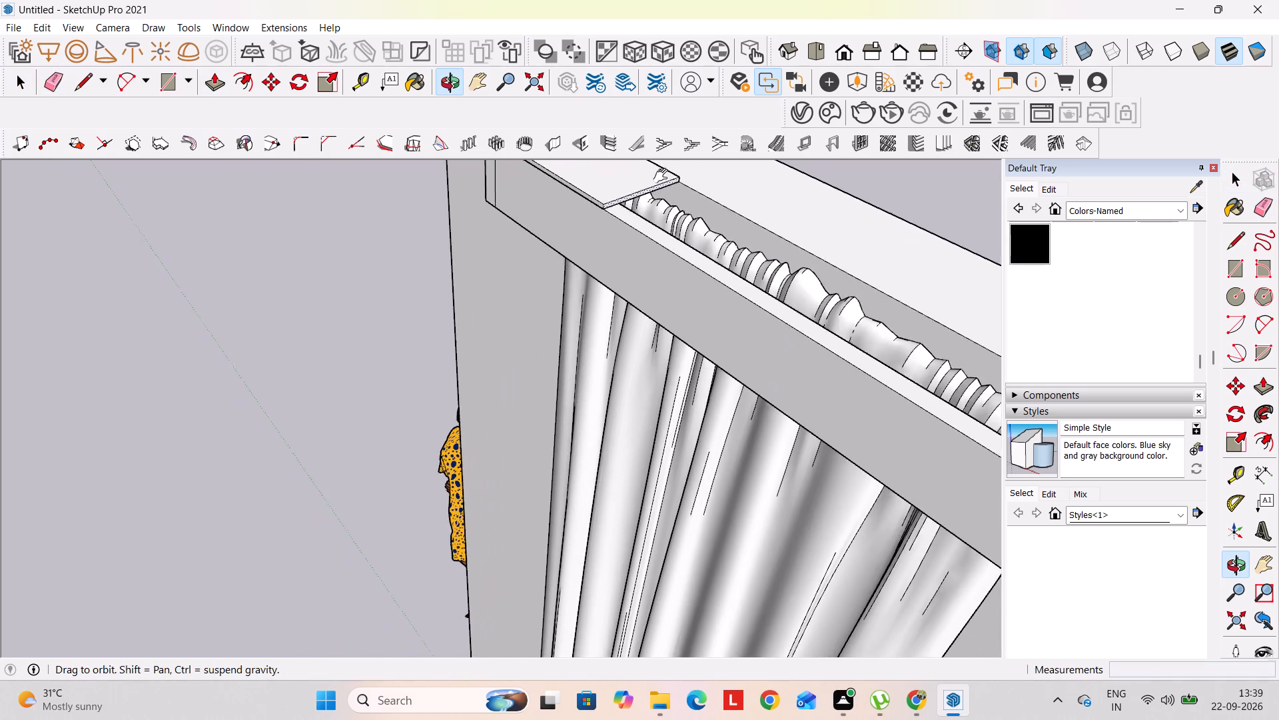
middle_click_drag(663, 176, 663, 175)
scroll(680, 372, "down", 4)
scroll(891, 450, "down", 5)
middle_click_drag(901, 525, 323, 273, "shift")
scroll(437, 303, "down", 6)
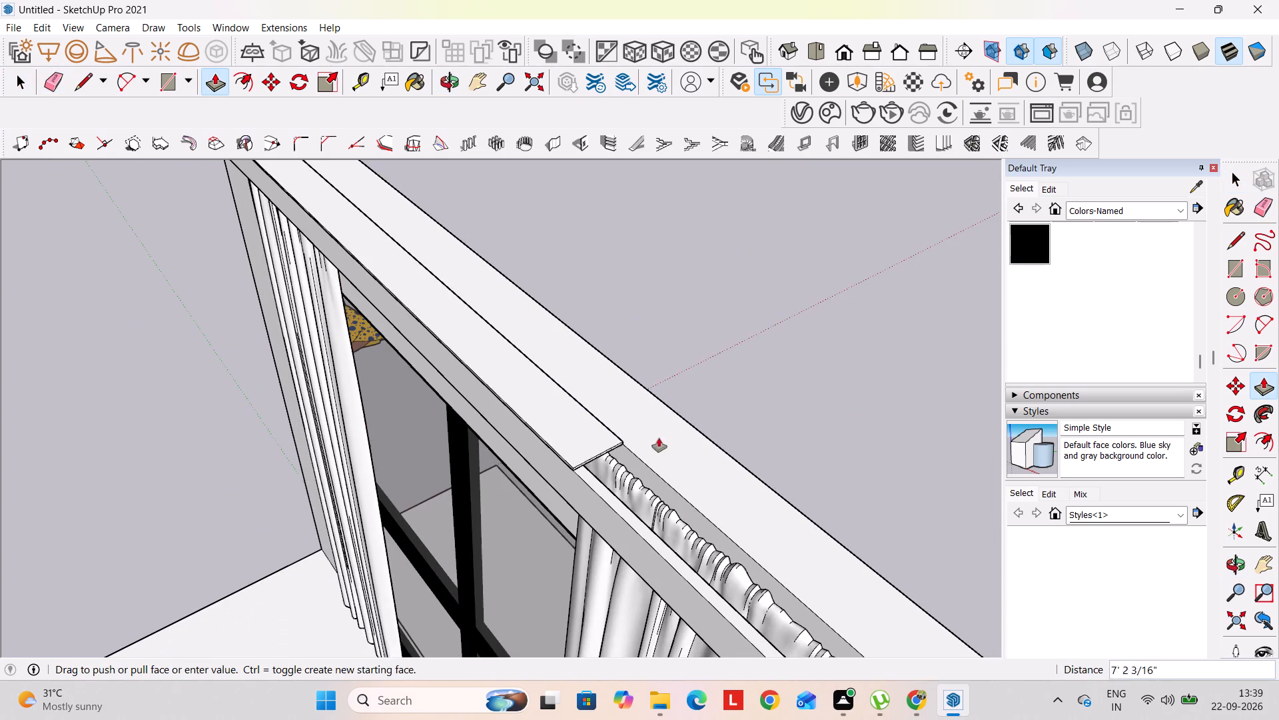
scroll(659, 438, "down", 3)
middle_click_drag(712, 513, 580, 257, "shift")
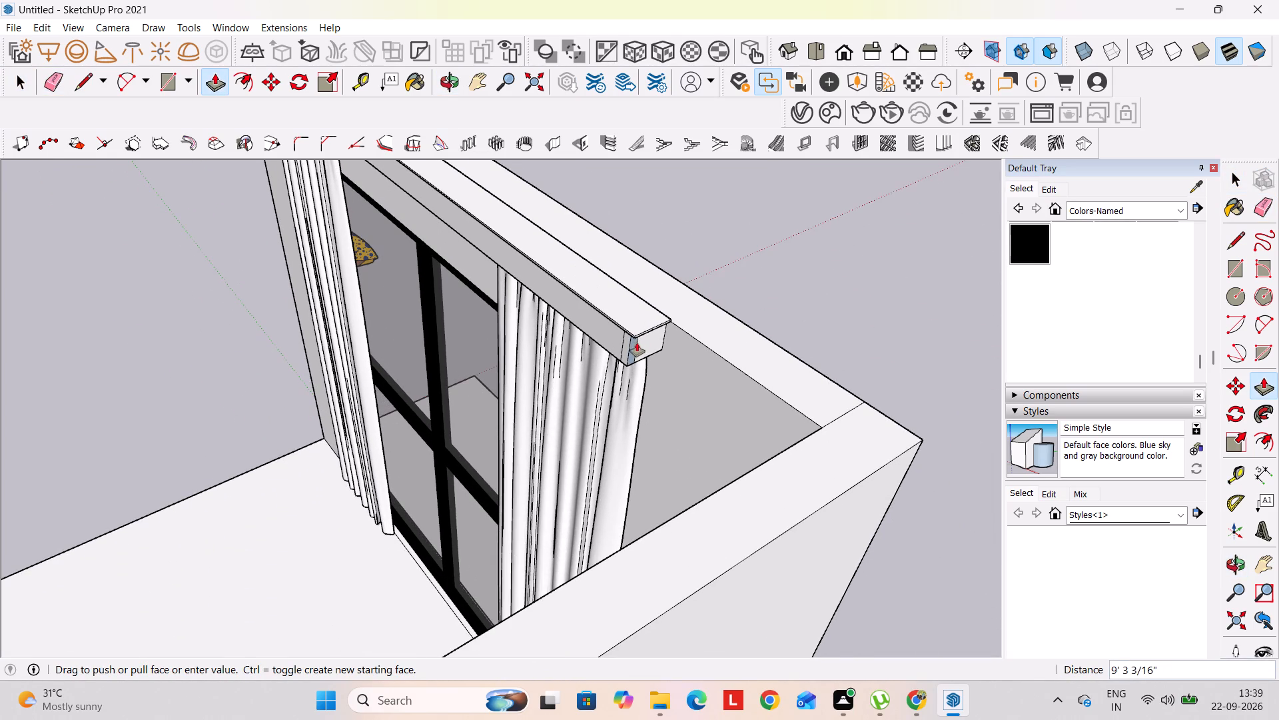
left_click(632, 346)
key("space")
Examine the covered pelmet, the curtains, the window and the moulded wall from inside the room.
left_click(812, 291)
middle_click_drag(568, 347, 844, 334)
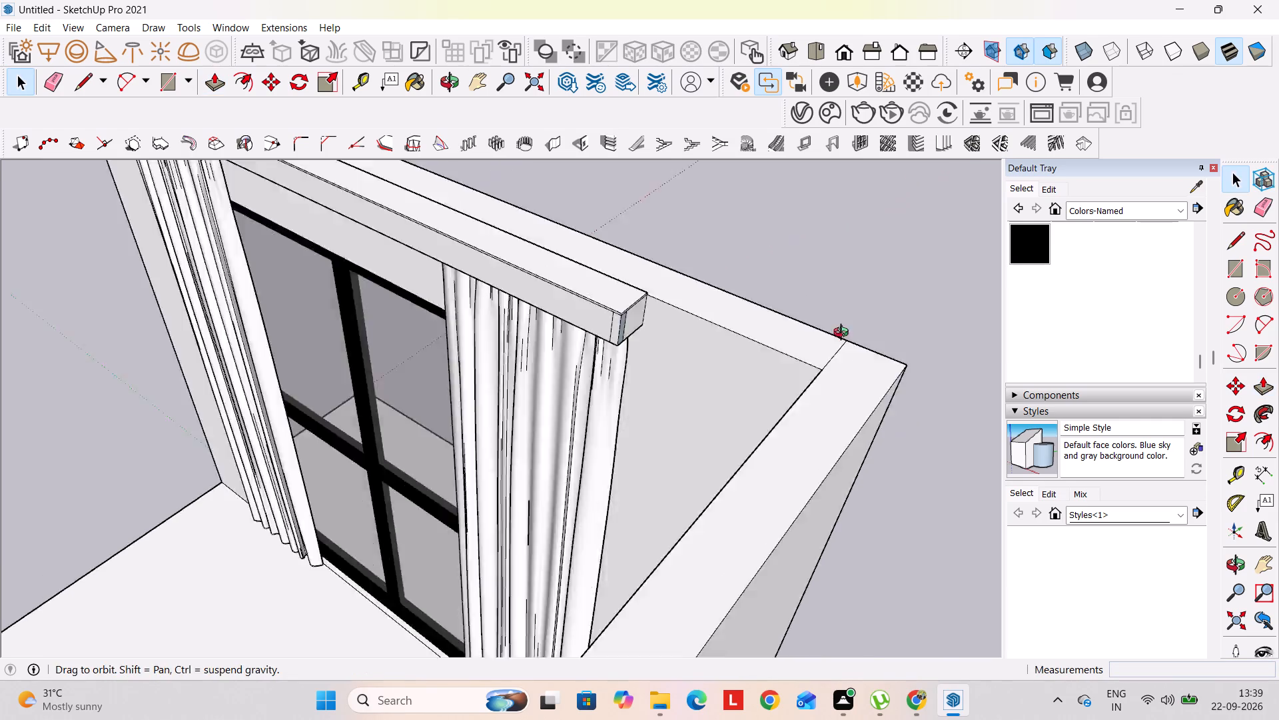
middle_click_drag(844, 334, 1056, 269)
scroll(986, 291, "down", 1)
scroll(521, 402, "down", 7)
middle_click_drag(470, 491, 554, 290)
middle_click_drag(286, 431, 330, 429)
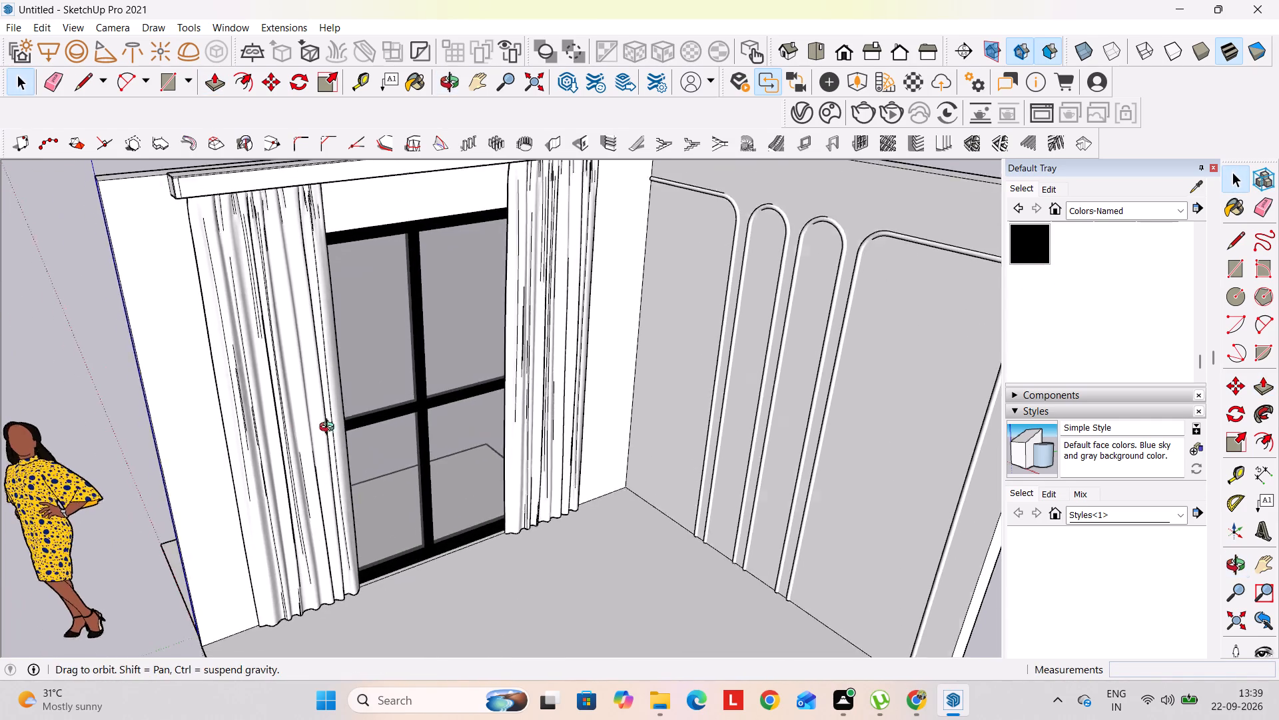
middle_click_drag(330, 429, 634, 354)
middle_click_drag(647, 483, 446, 485, "shift")
left_click(765, 404)
middle_click_drag(731, 423, 678, 457)
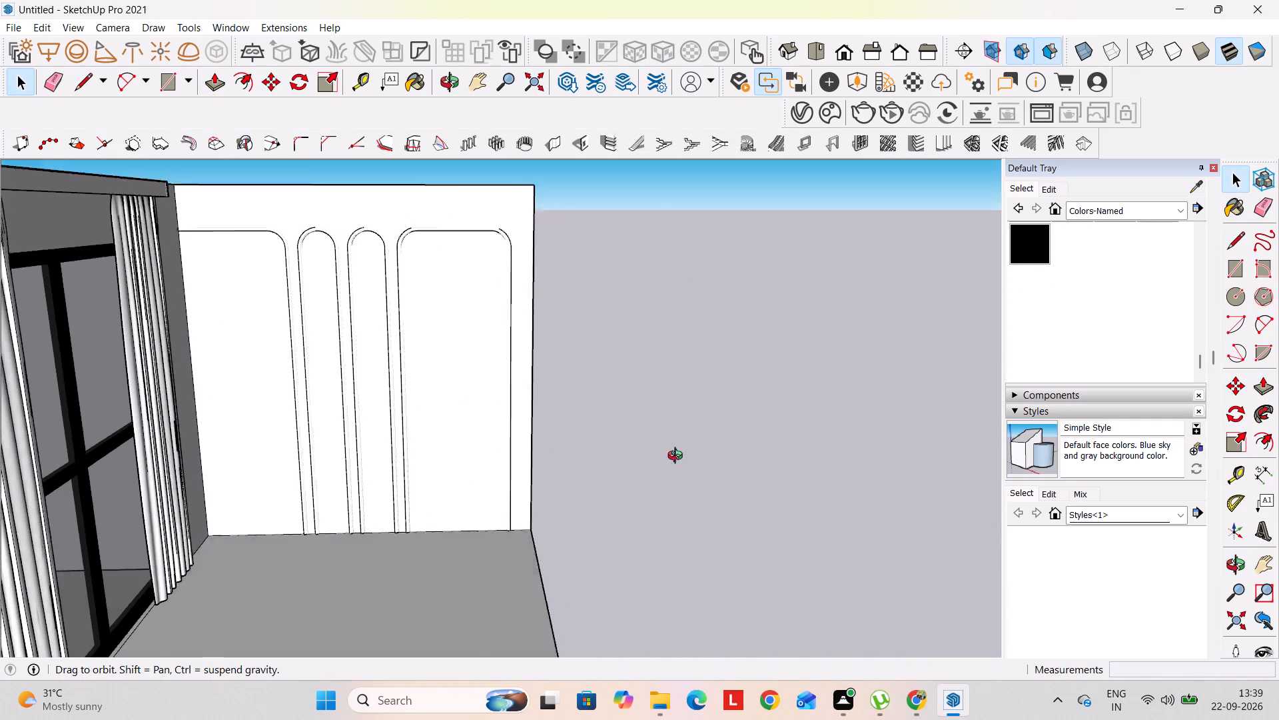
middle_click_drag(678, 457, 500, 439)
scroll(531, 458, "down", 1)
middle_click_drag(449, 439, 567, 444, "shift")
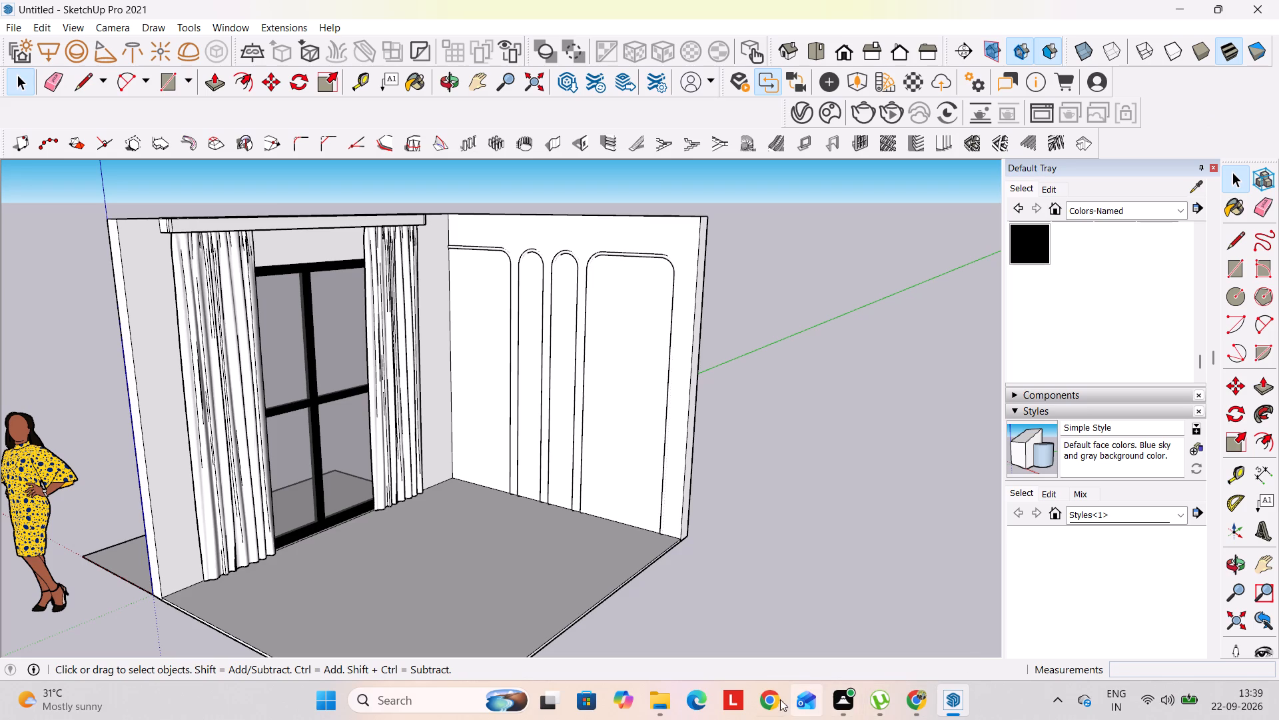
Switch to File Explorer and bring up the WinRAR extraction options for the sofa and coffee table archive in Downloads.
left_click(655, 703)
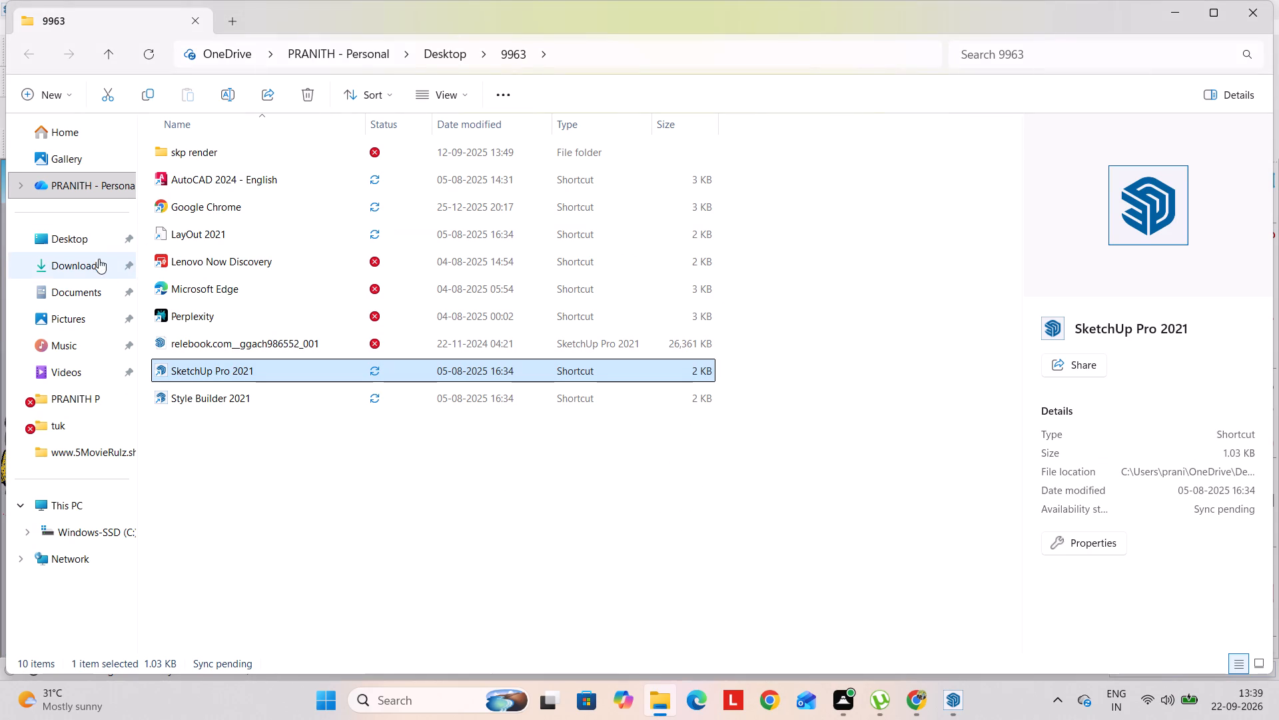
left_click(99, 259)
right_click(227, 187)
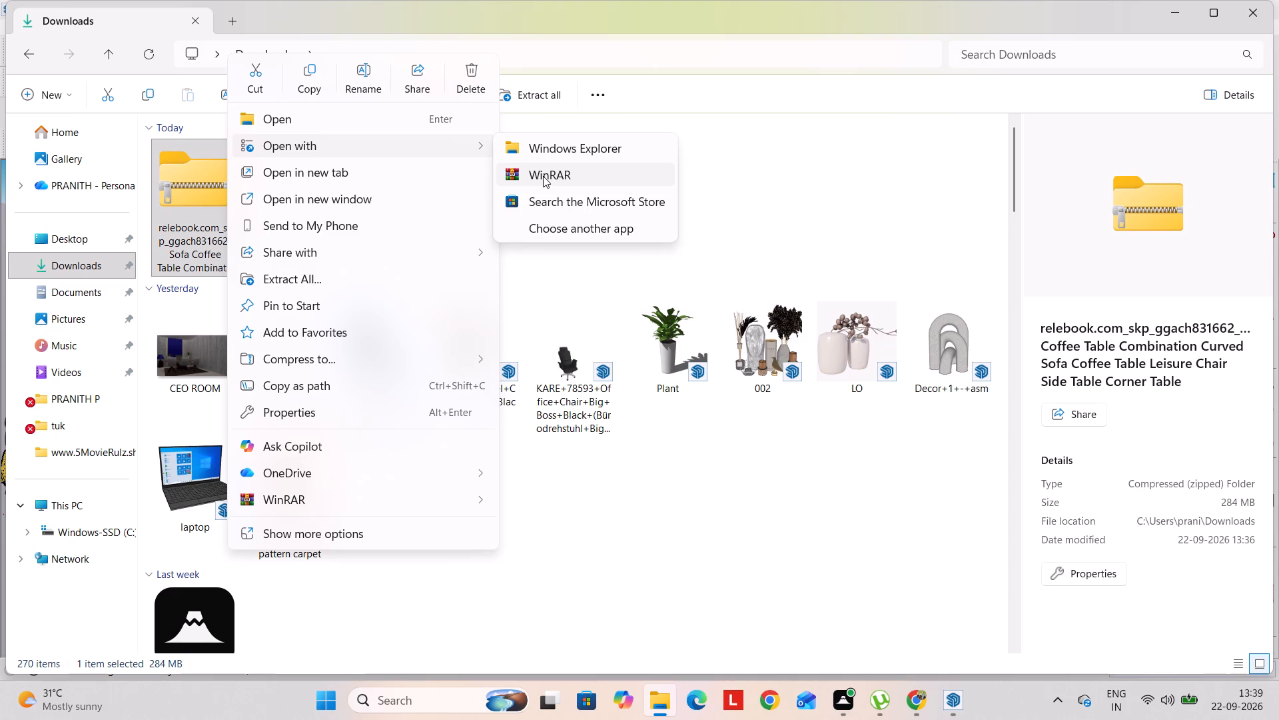
left_click(345, 499)
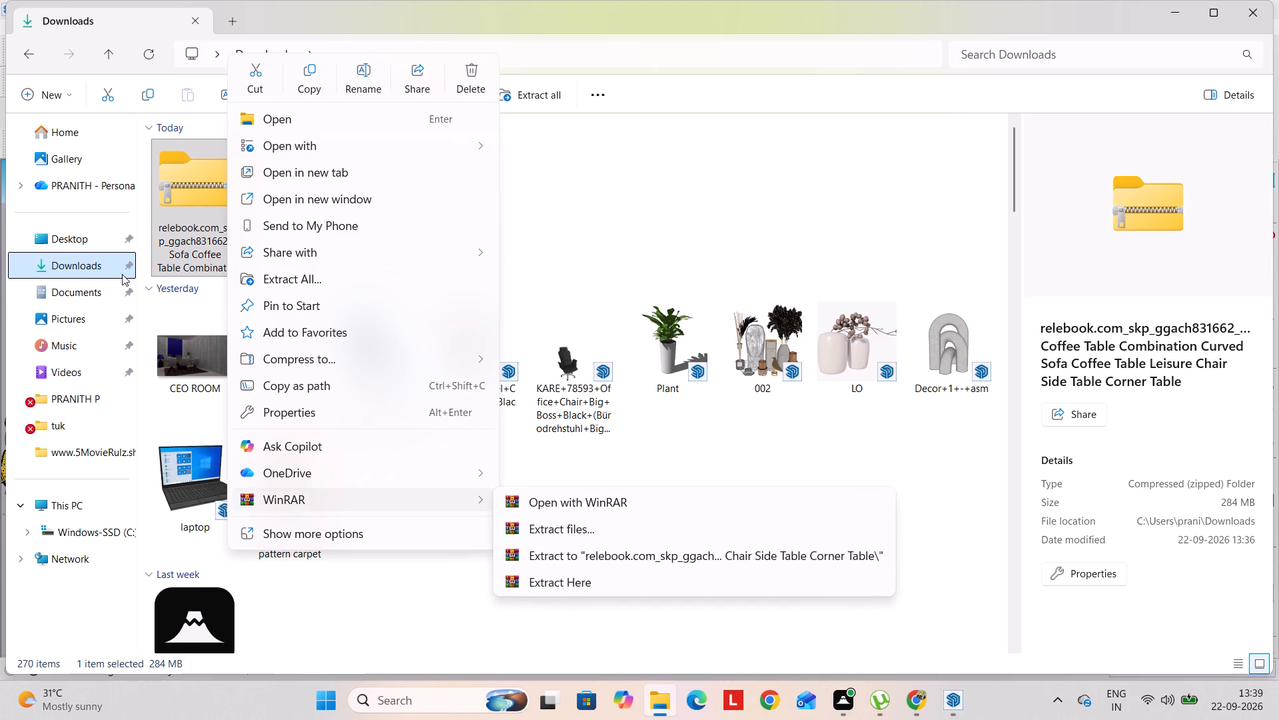
Look through the Documents folder for a suitable place to extract the sofa and coffee table archive.
left_click(89, 292)
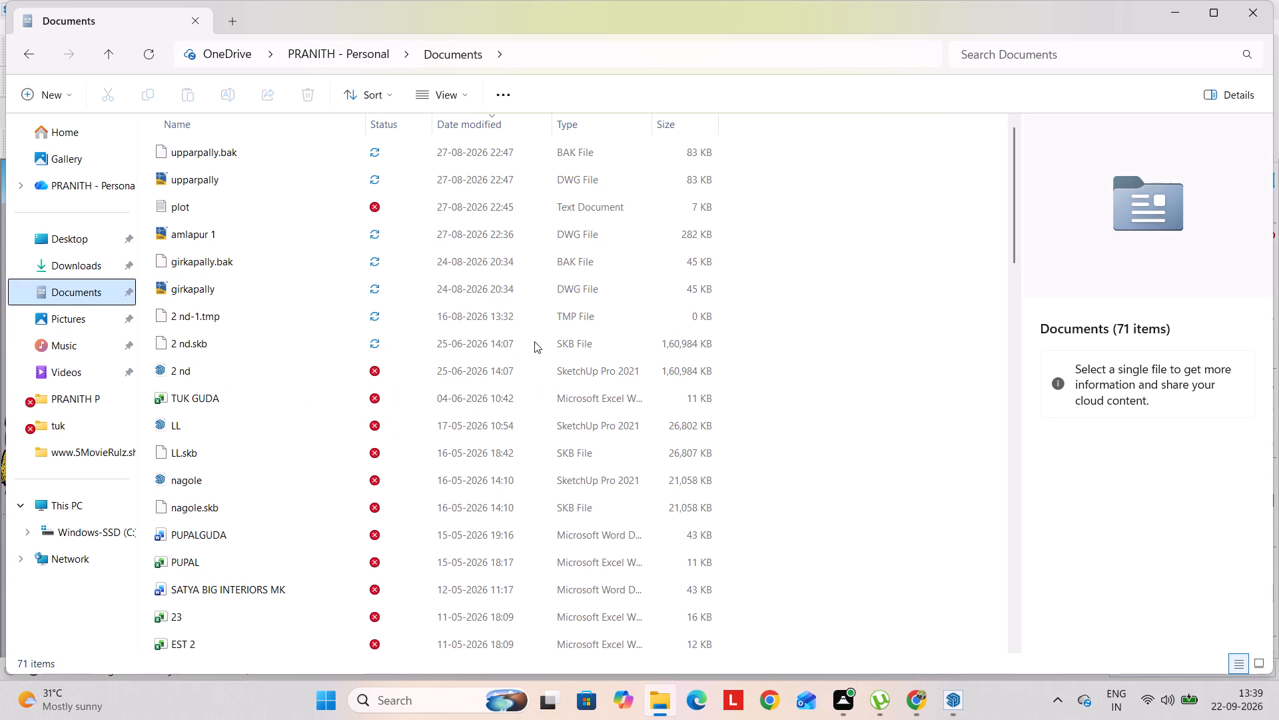
scroll(755, 399, "down", 16)
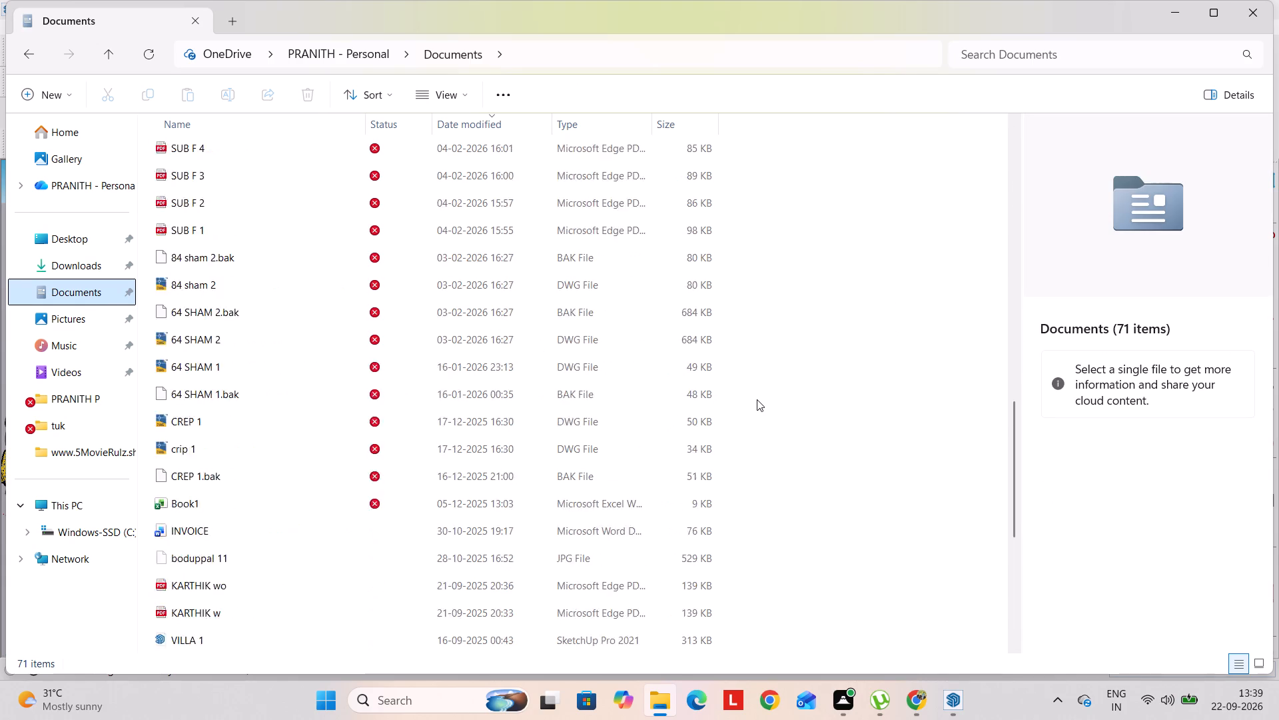
scroll(757, 399, "down", 1)
scroll(161, 376, "down", 5)
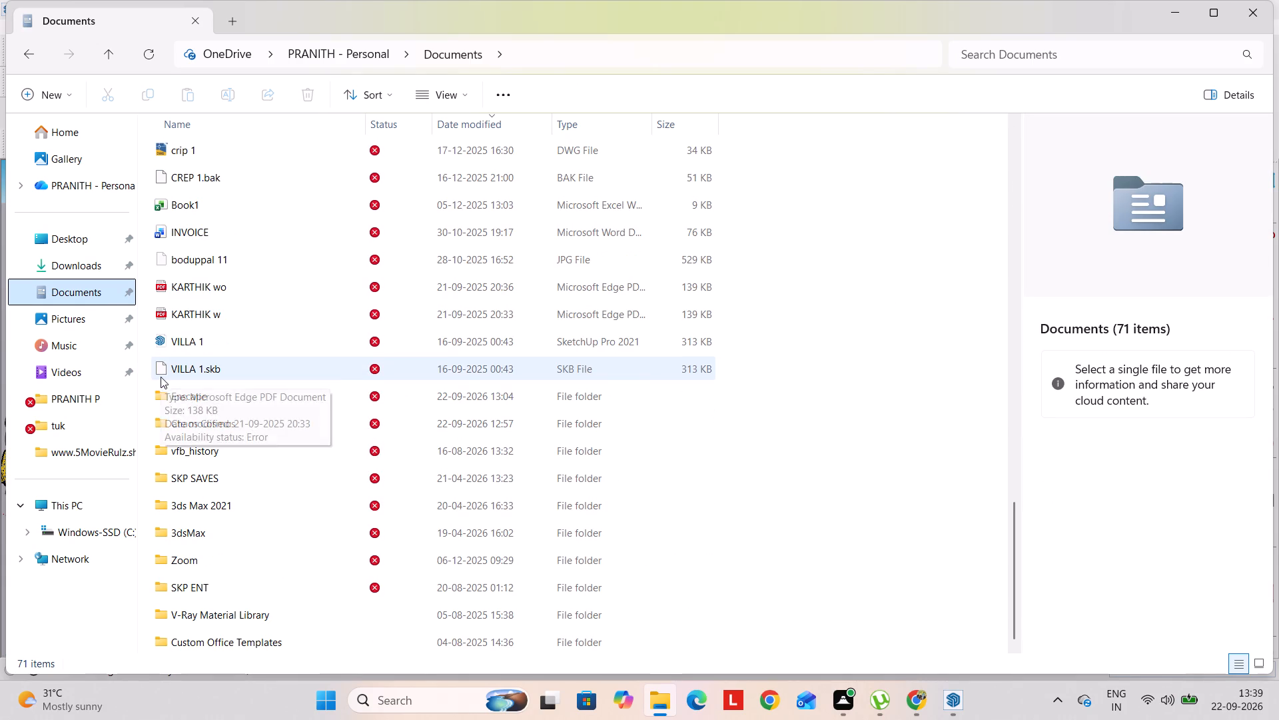
Create a new folder named "relebook models" on the Desktop.
left_click(75, 246)
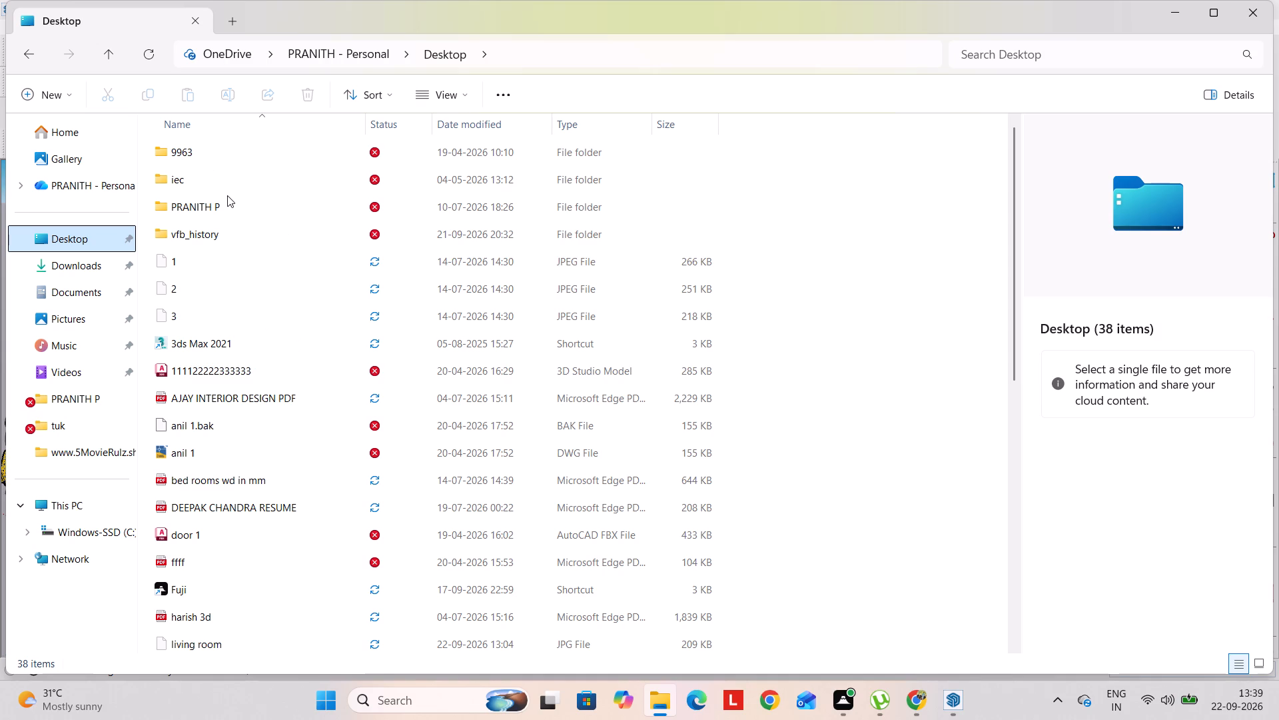
scroll(220, 263, "down", 11)
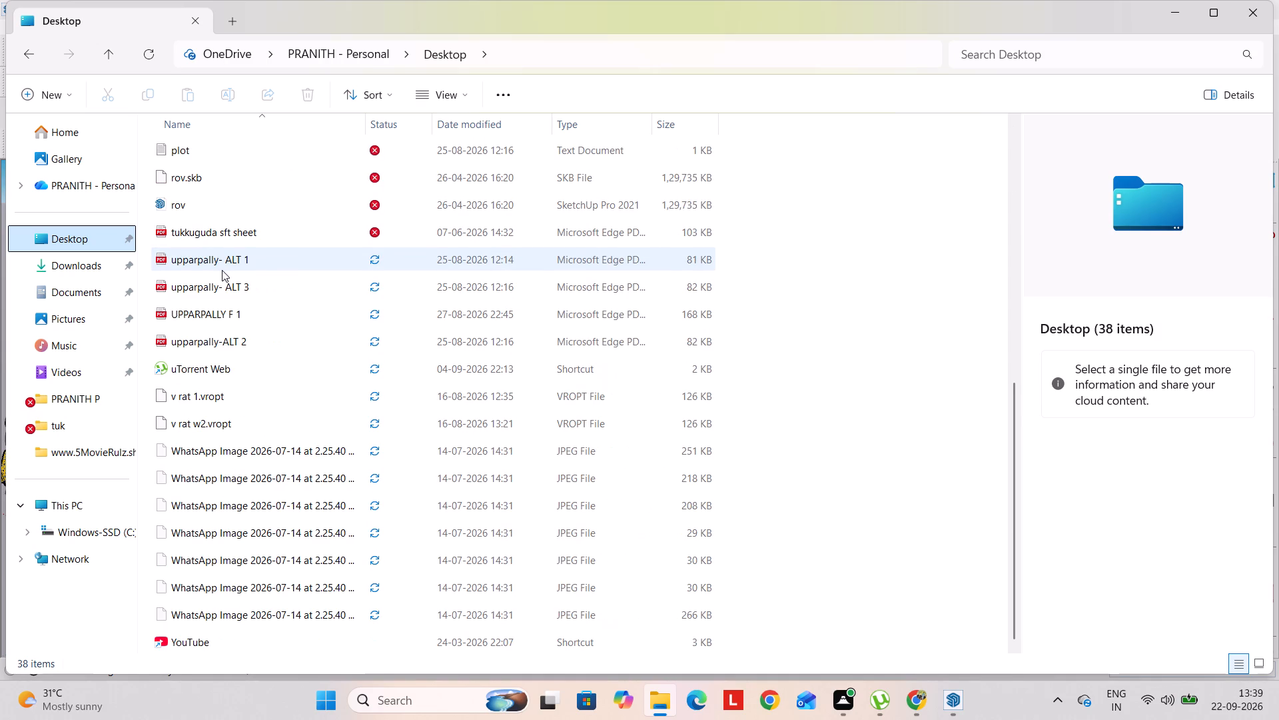
scroll(222, 270, "down", 5)
right_click(801, 333)
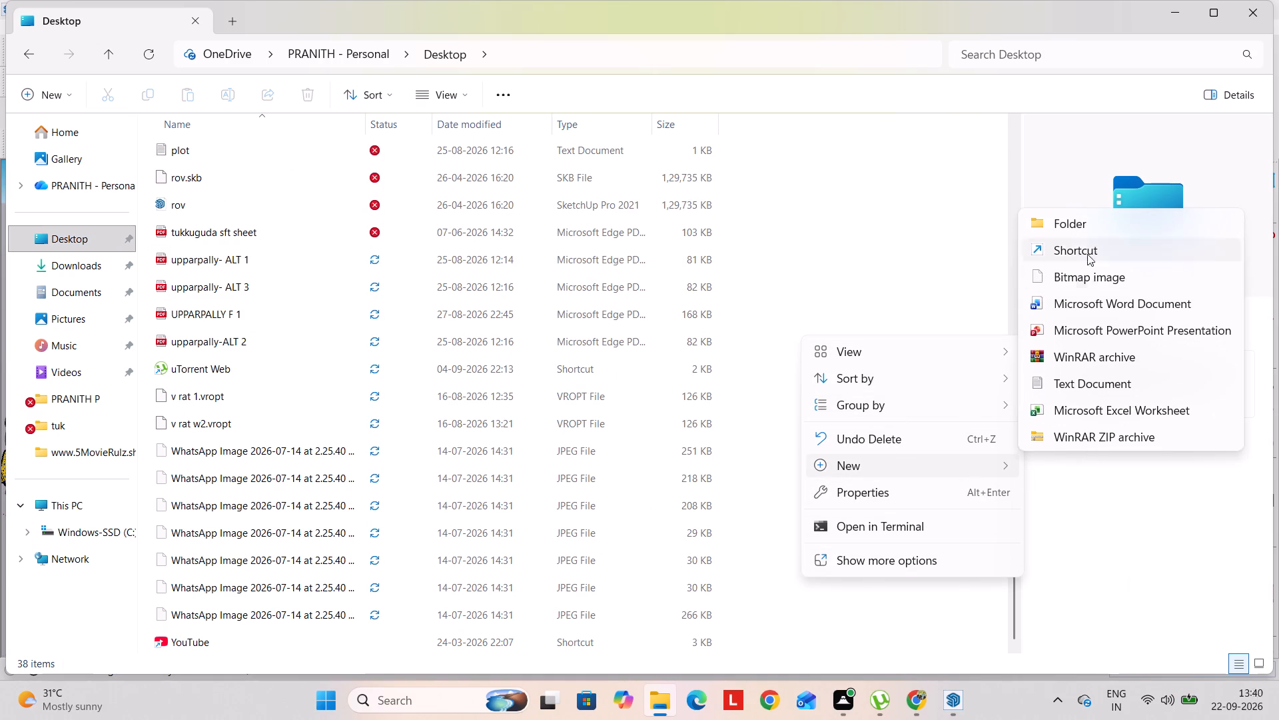
left_click(1074, 224)
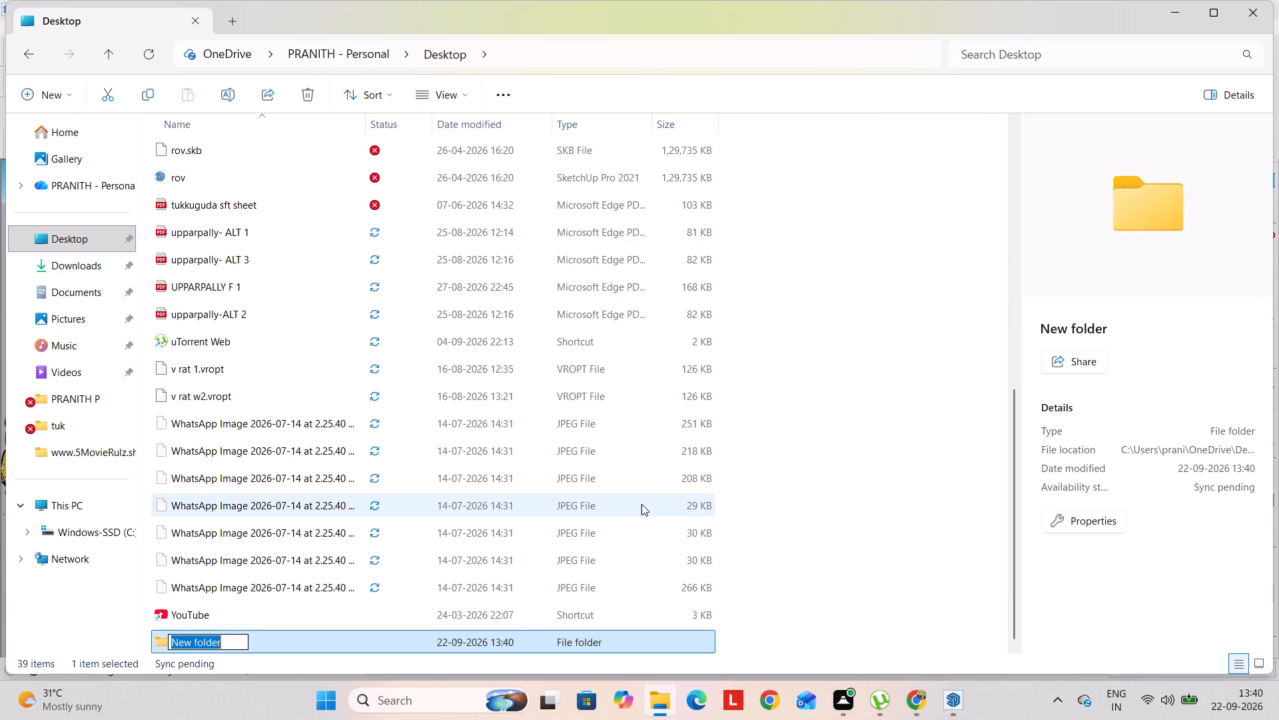
key("BackSpace")
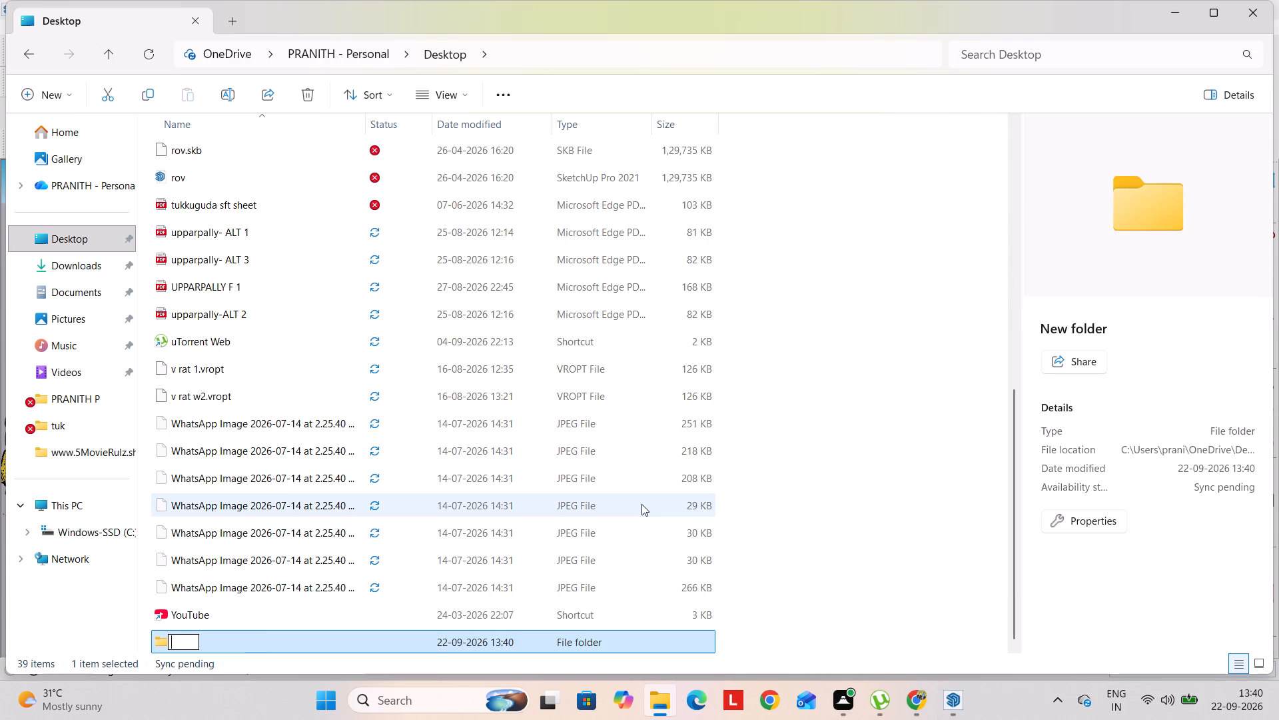
type("rele")
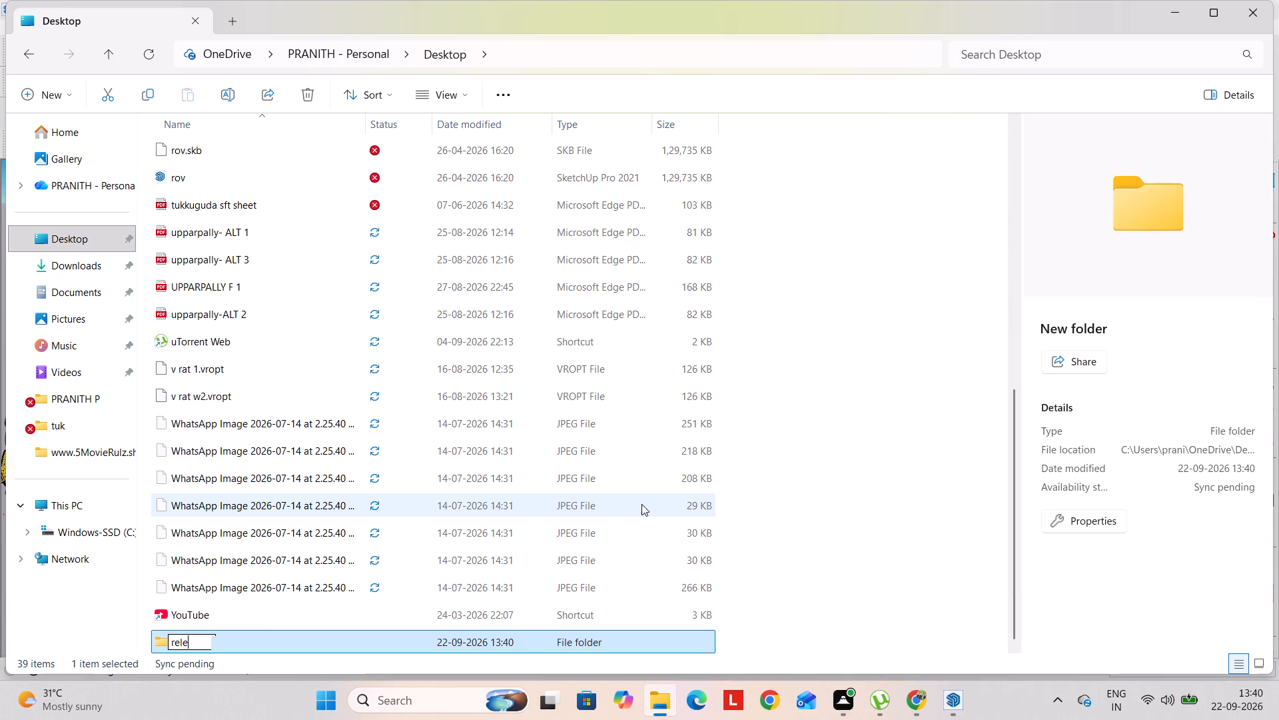
type("book models")
key("space")
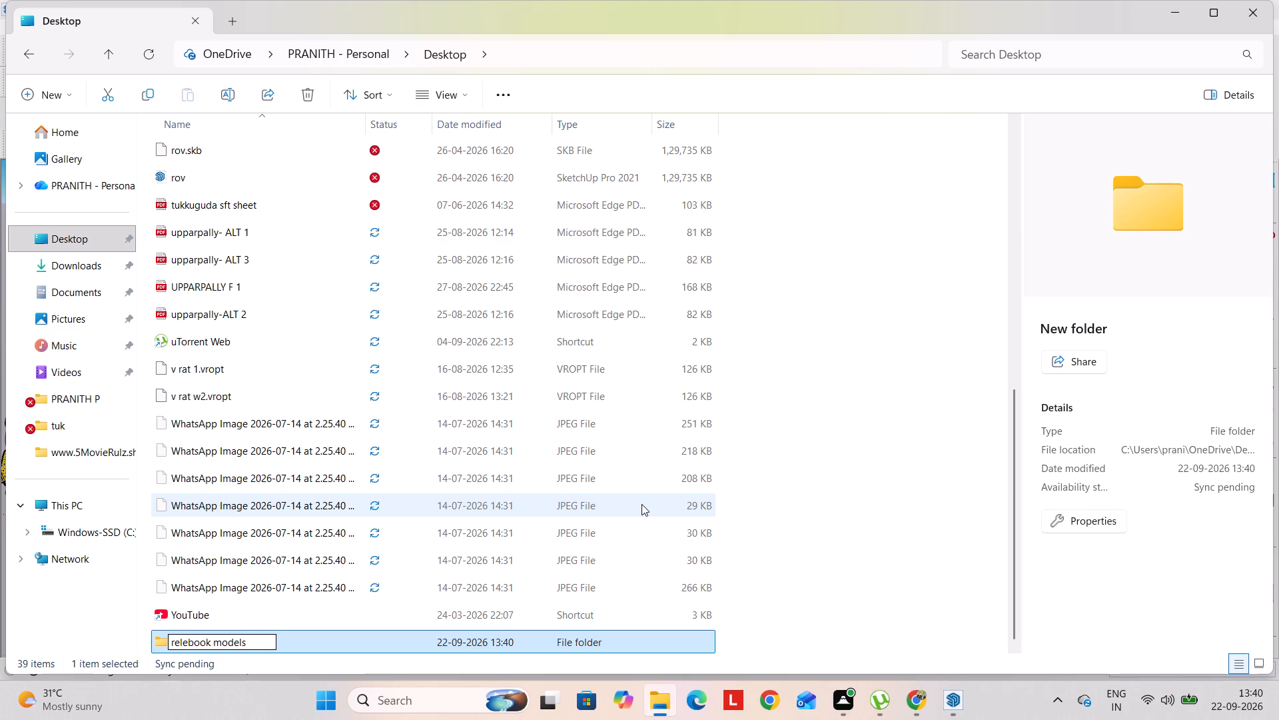
double_click(388, 654)
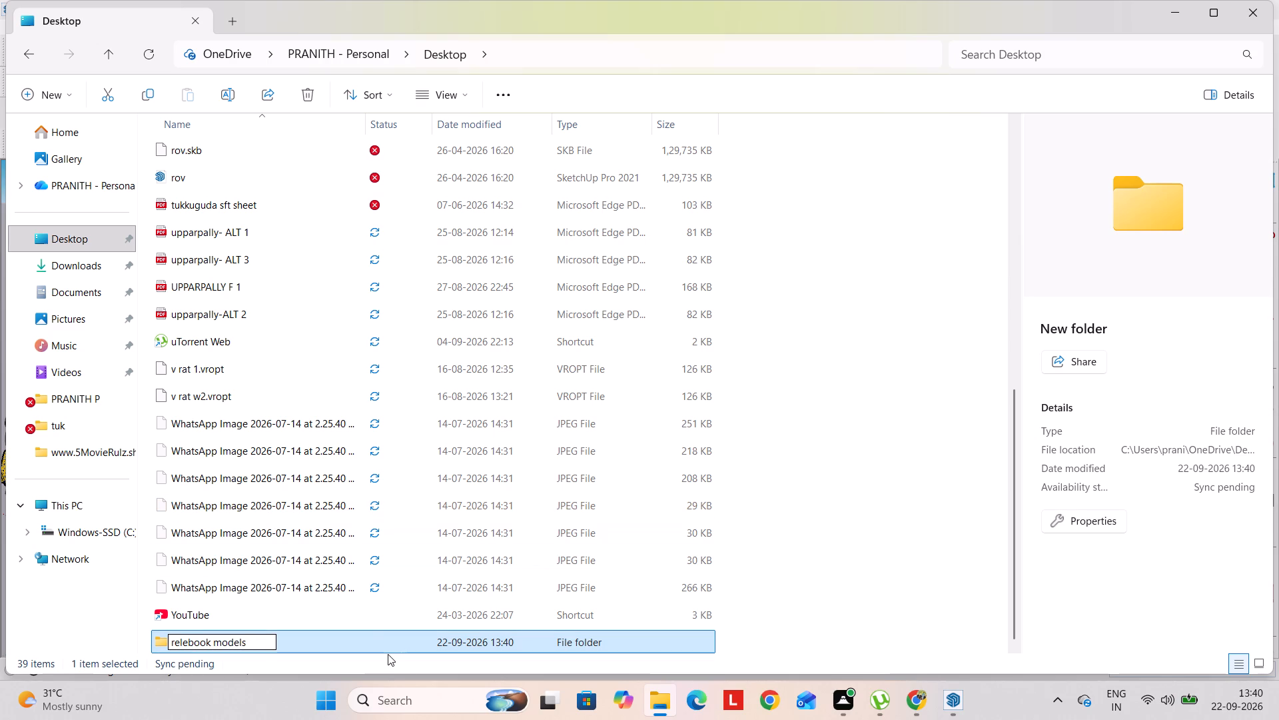
left_click(344, 641)
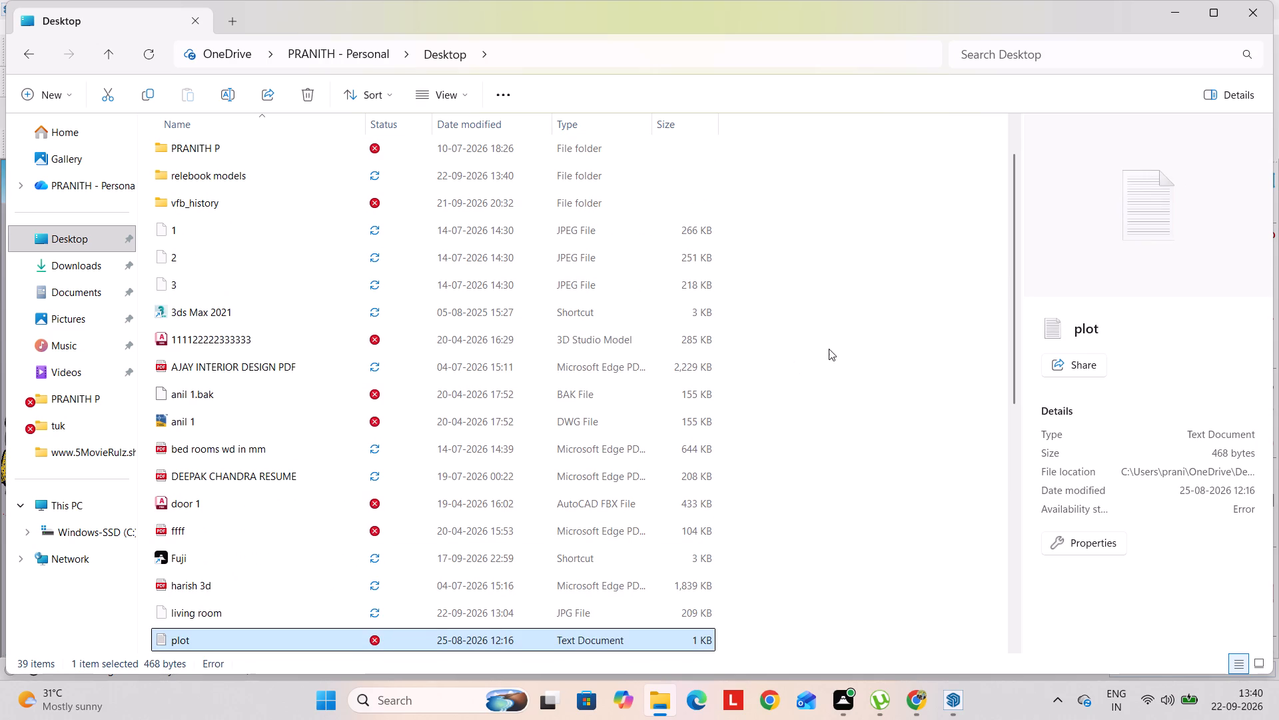
left_click(829, 349)
Extract the sofa and coffee table archive from Downloads with WinRAR into the Desktop's "relebook models" folder.
left_click(91, 267)
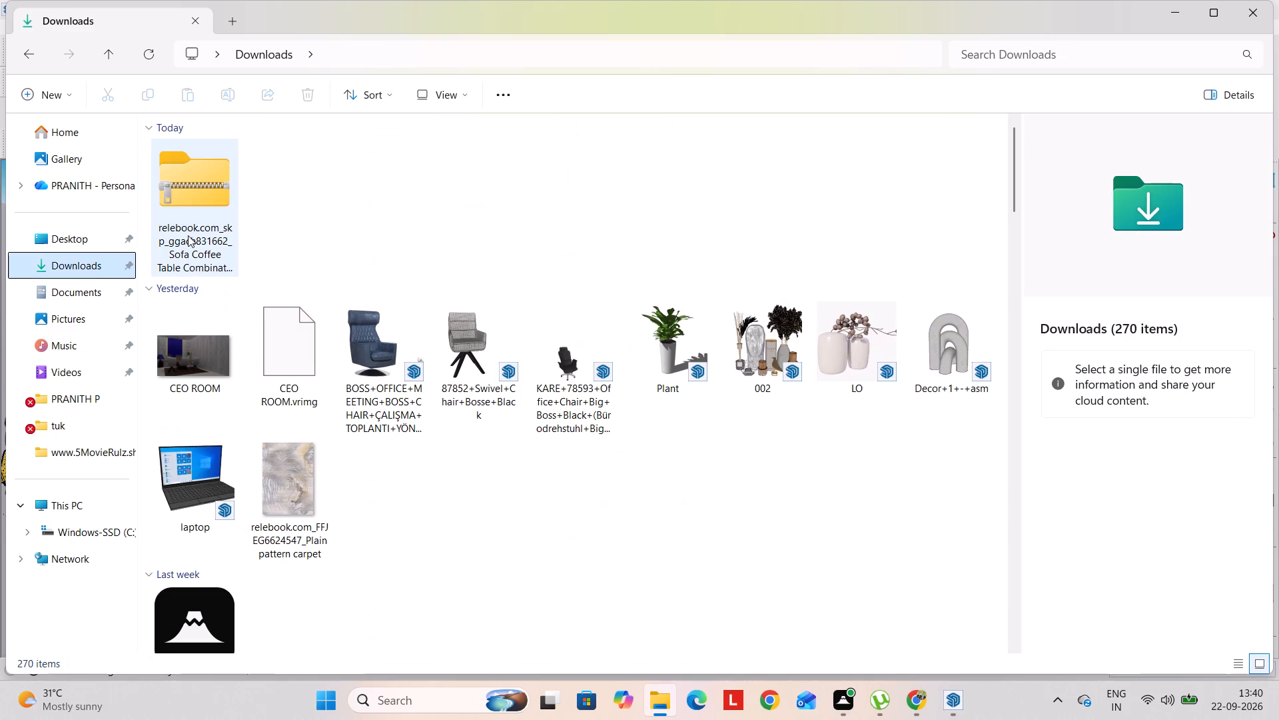
right_click(188, 235)
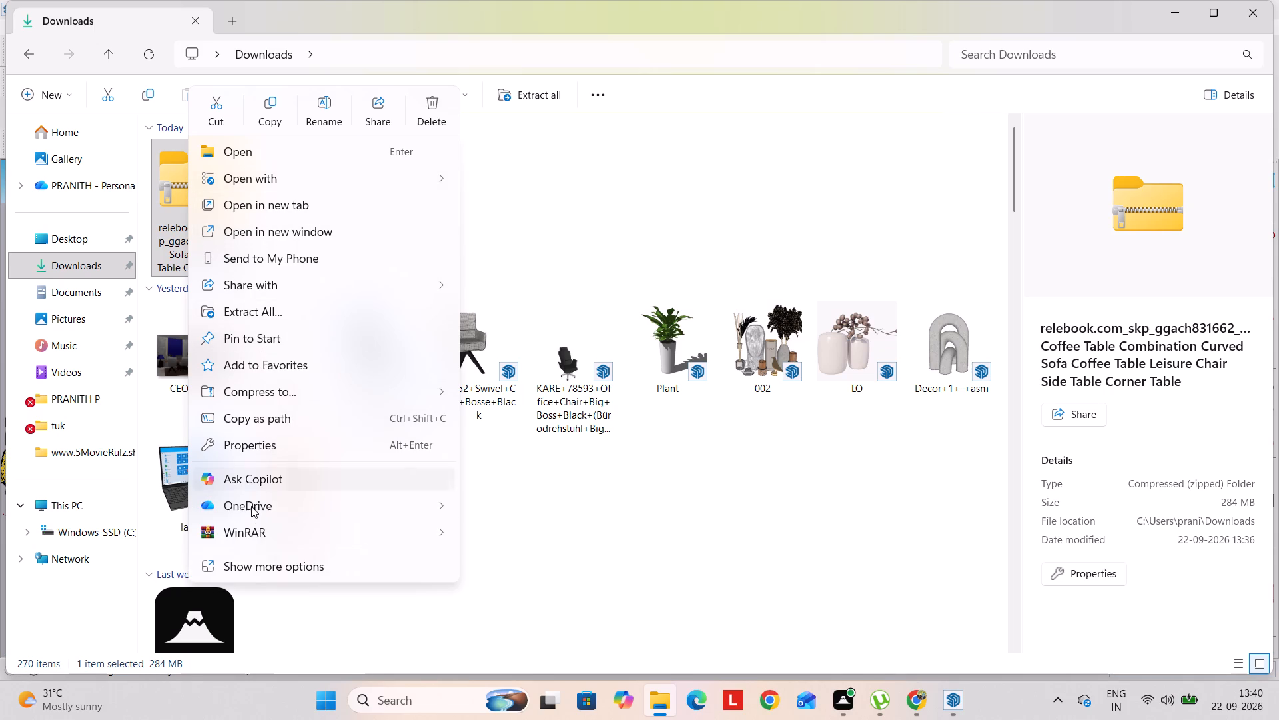
left_click(568, 565)
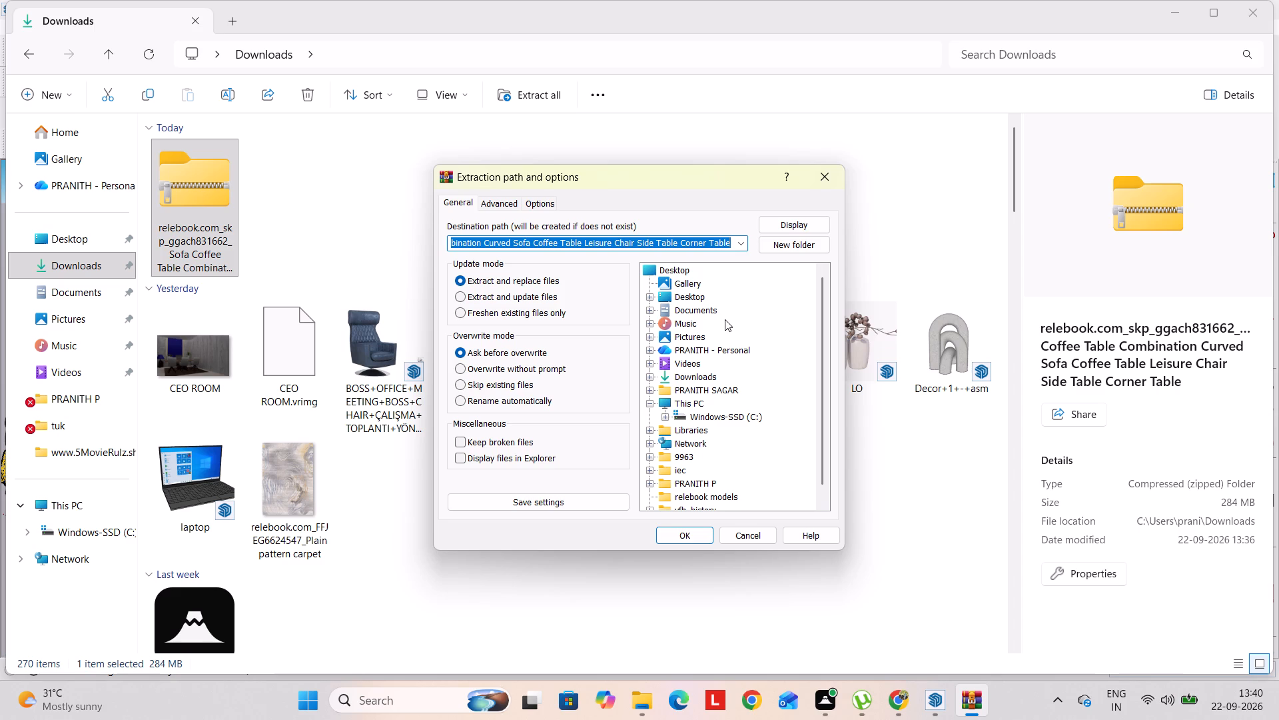
left_click(665, 285)
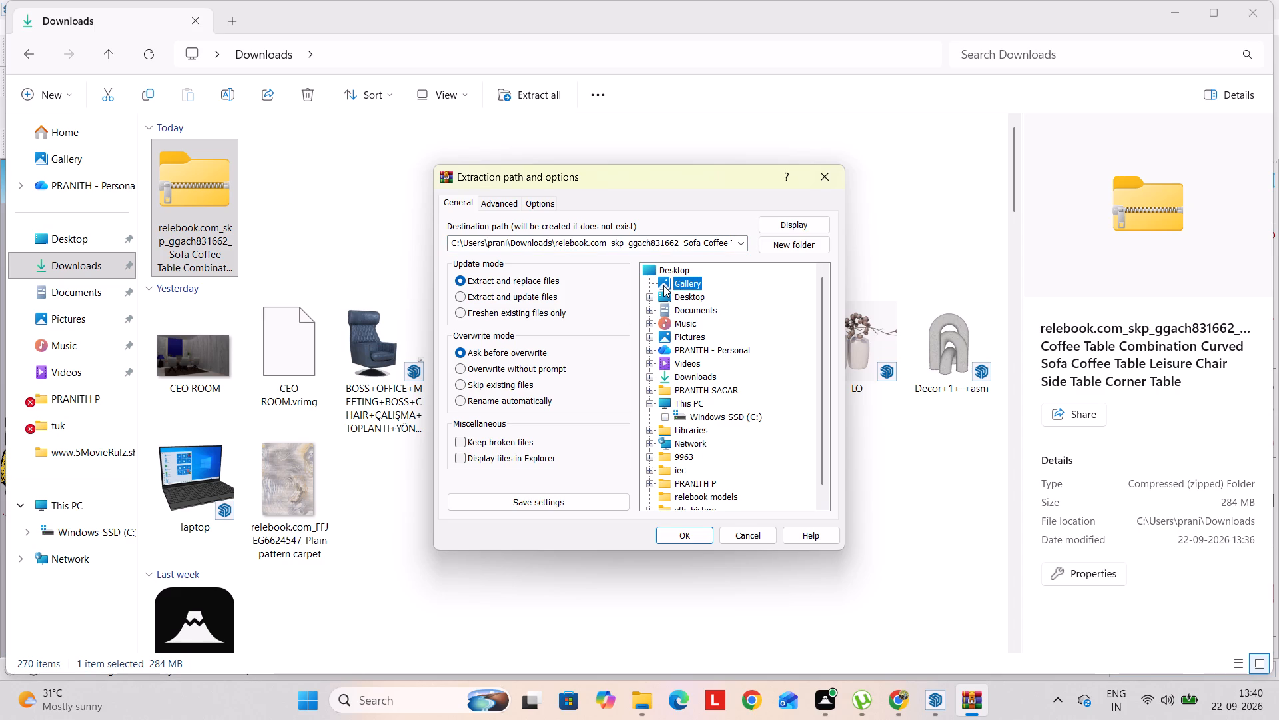
left_click(663, 287)
left_click(663, 297)
left_click(650, 297)
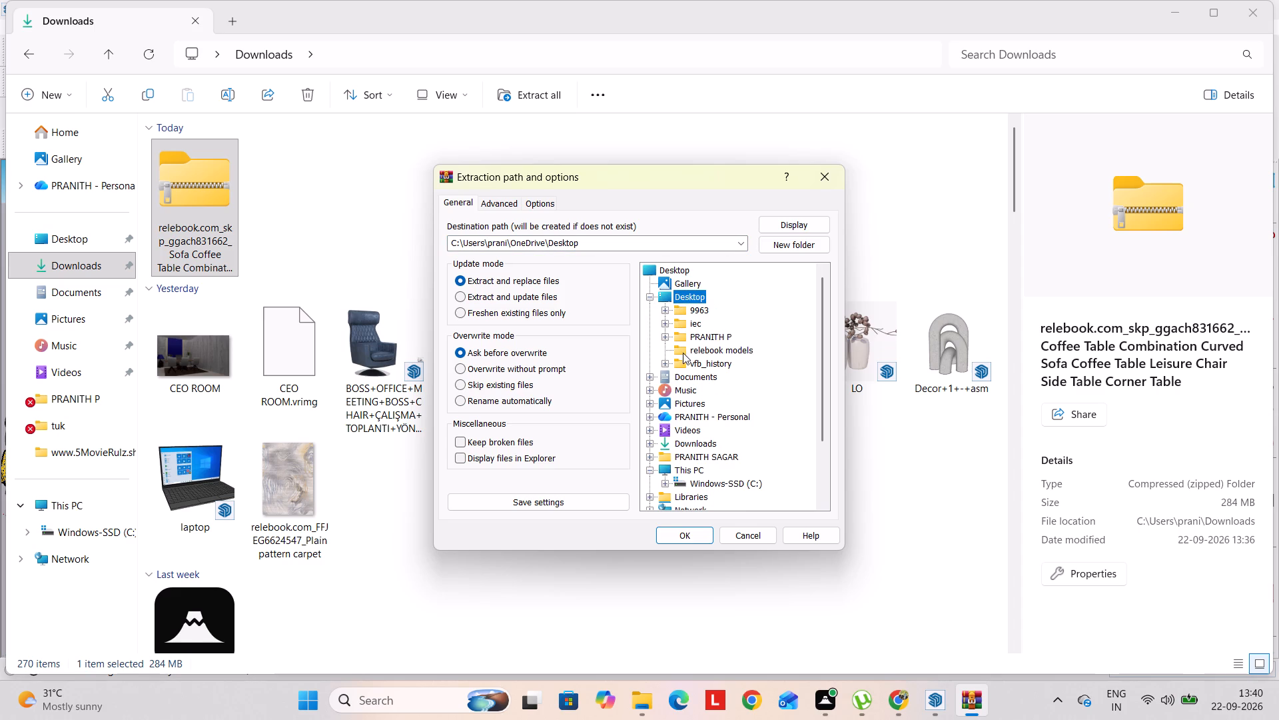
double_click(682, 349)
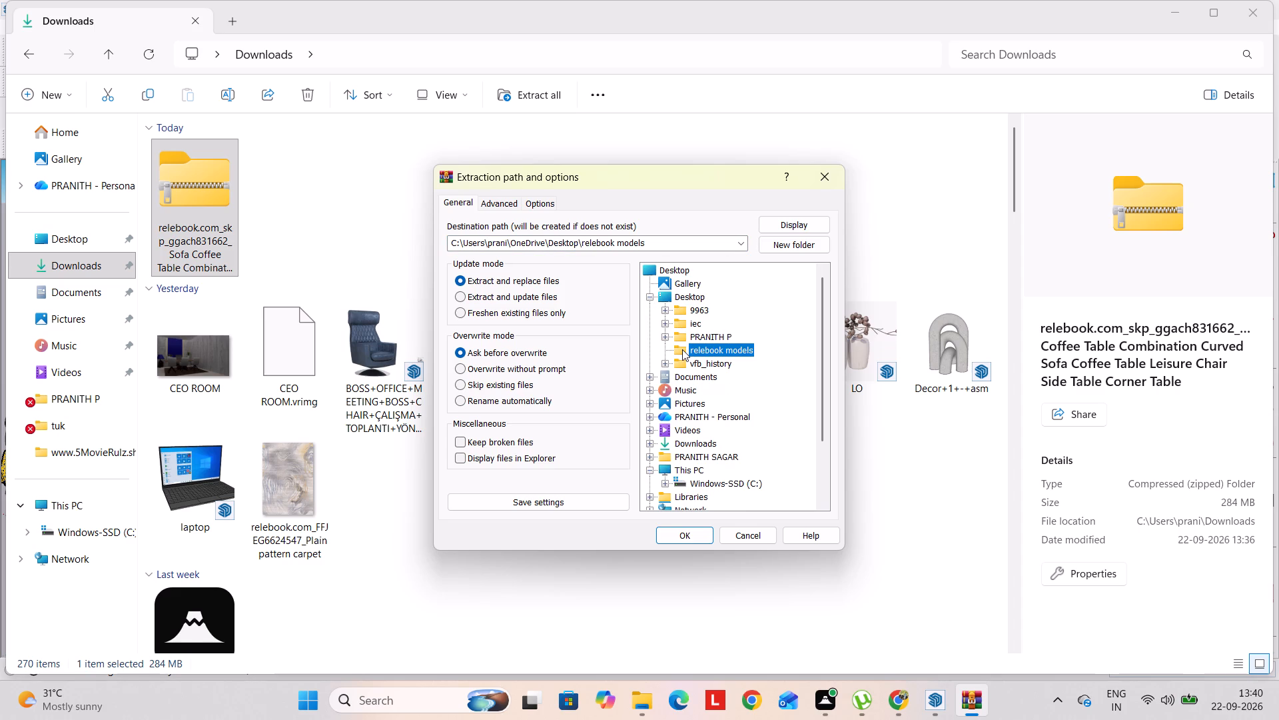
left_click(681, 349)
left_click(701, 535)
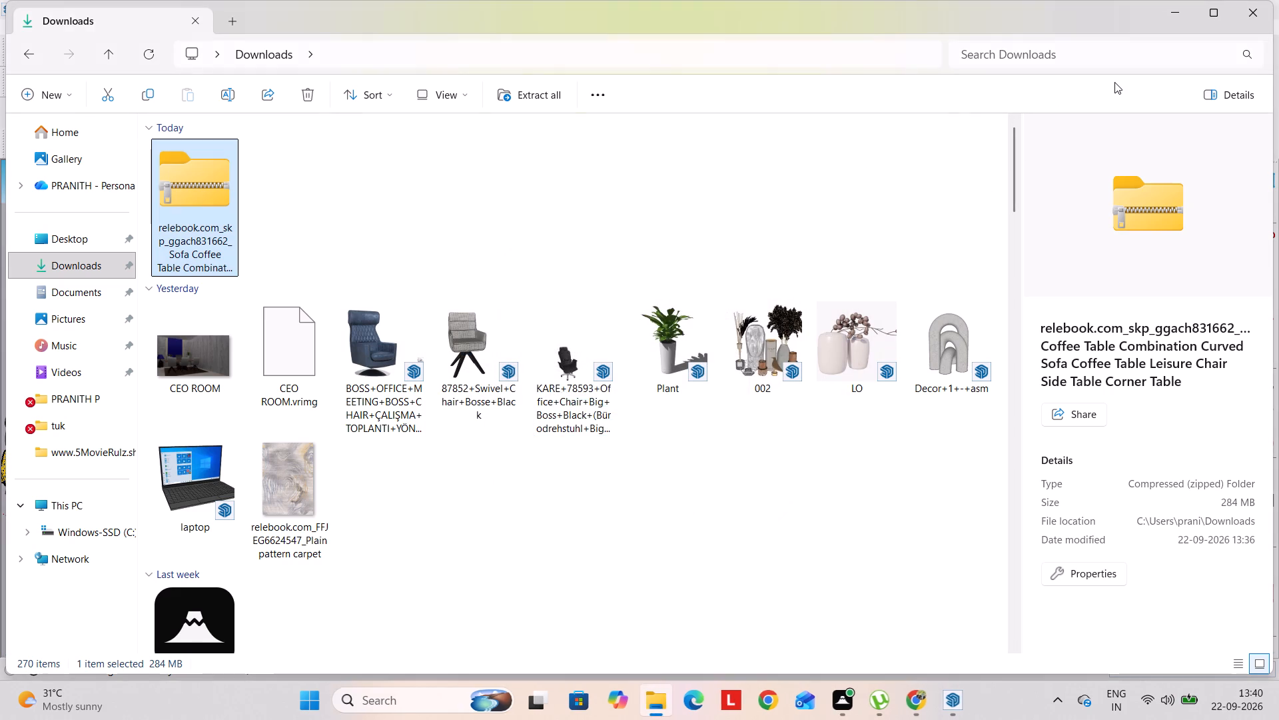
Close File Explorer, return to SketchUp and import the model relebook.com__ggach831662_001 from the Desktop's "relebook models" folder.
left_click(1250, 9)
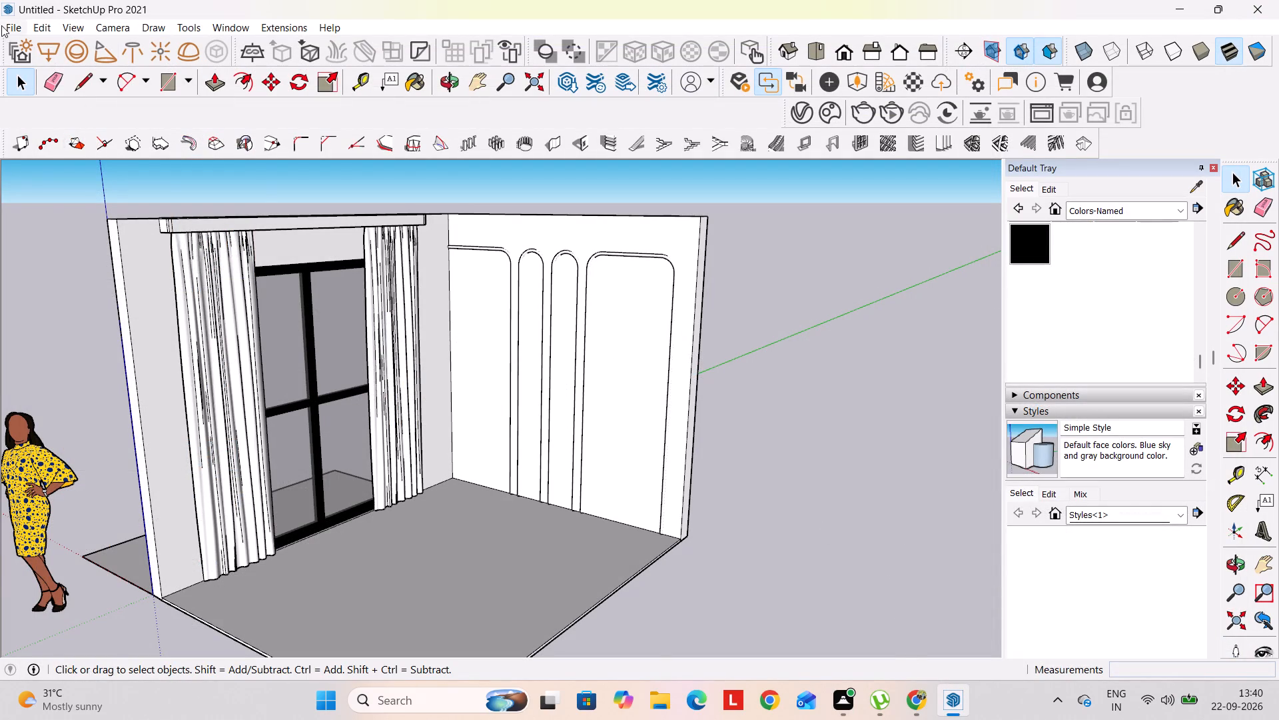
left_click(9, 25)
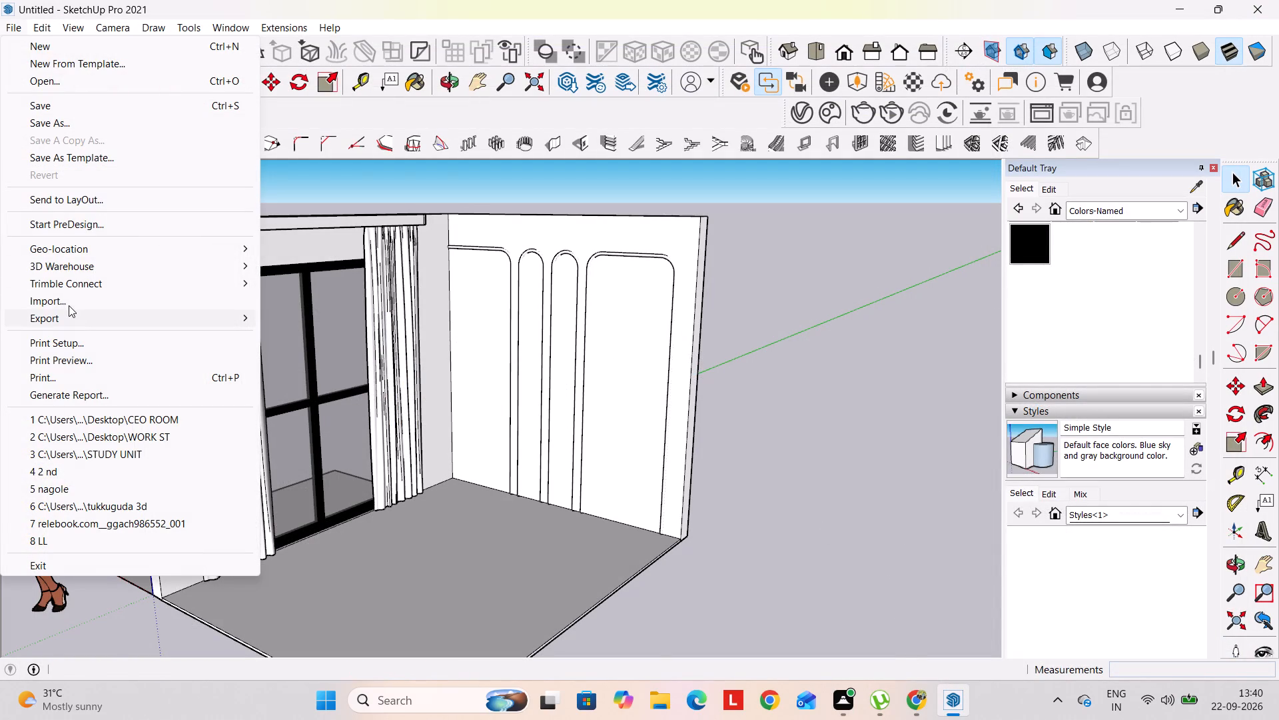
left_click(69, 305)
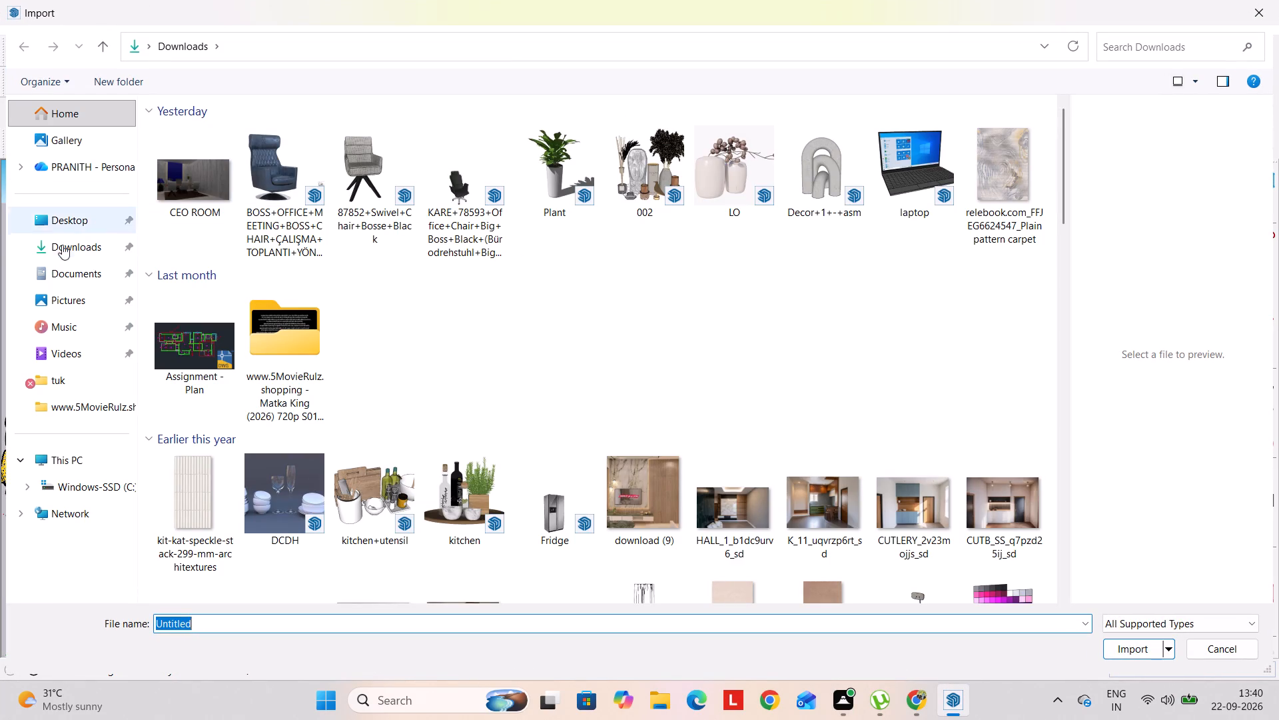
left_click(65, 215)
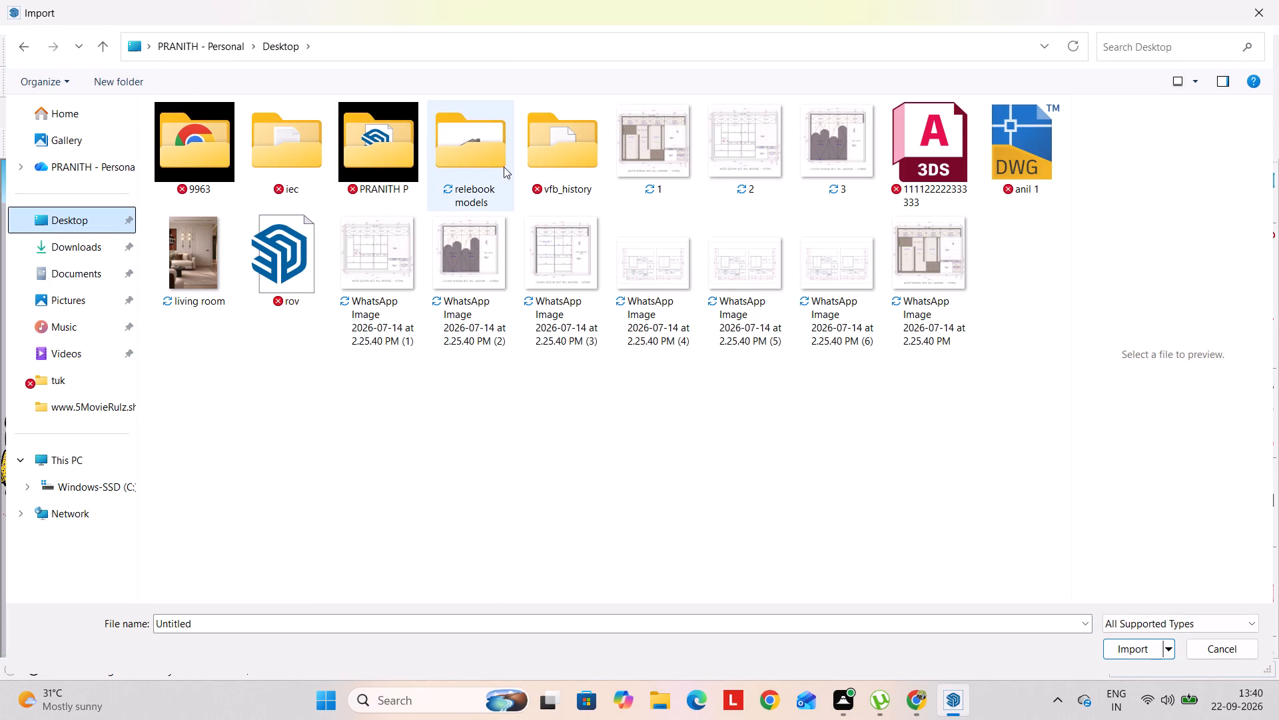
double_click(474, 159)
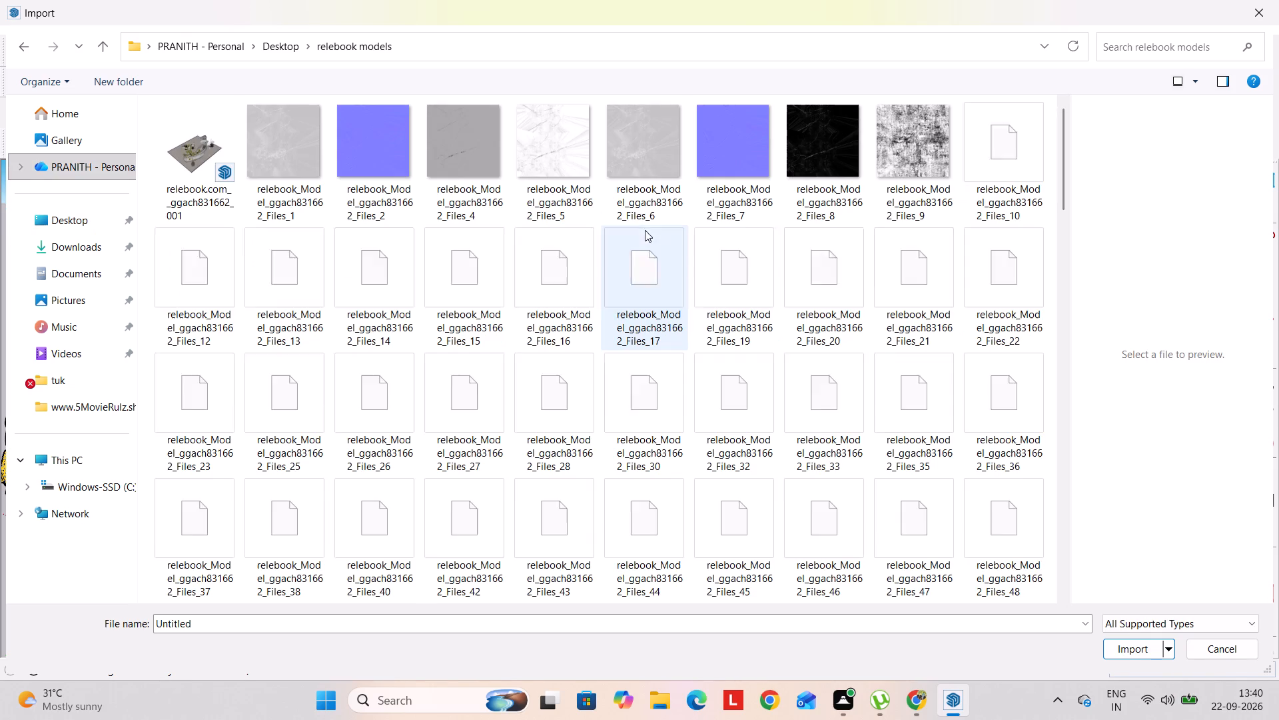
left_click(201, 134)
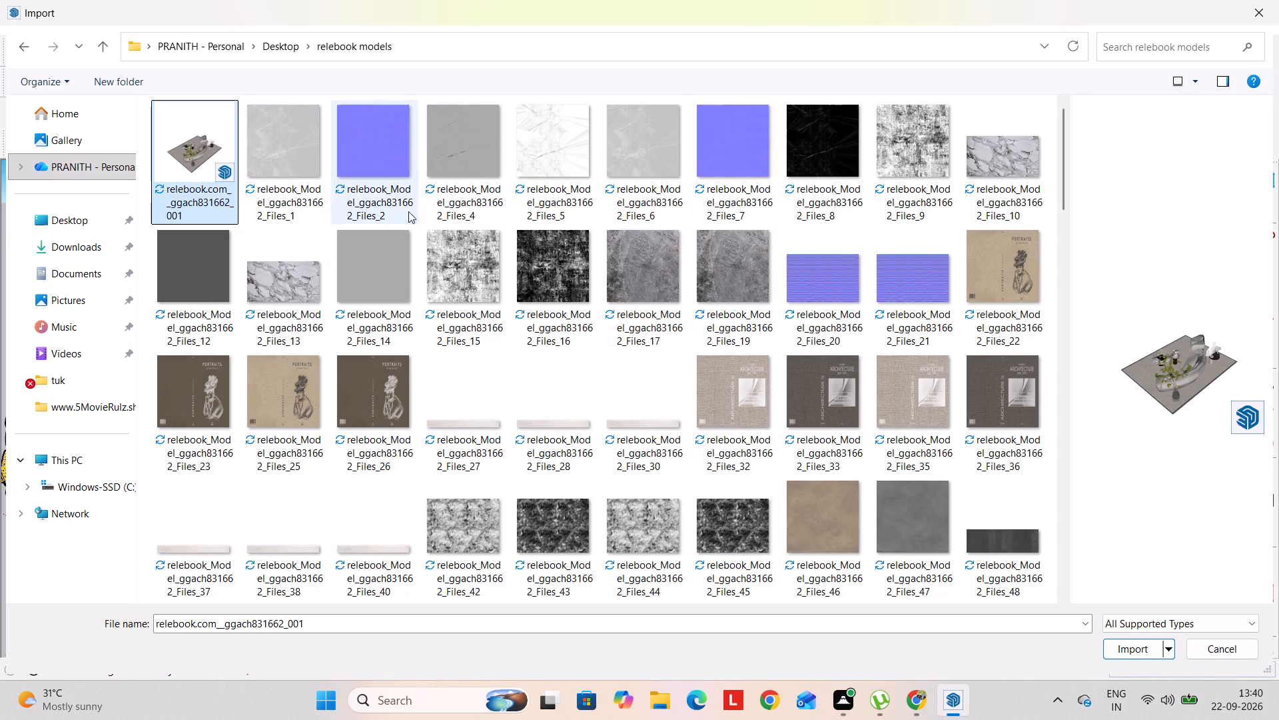
scroll(444, 236, "down", 3)
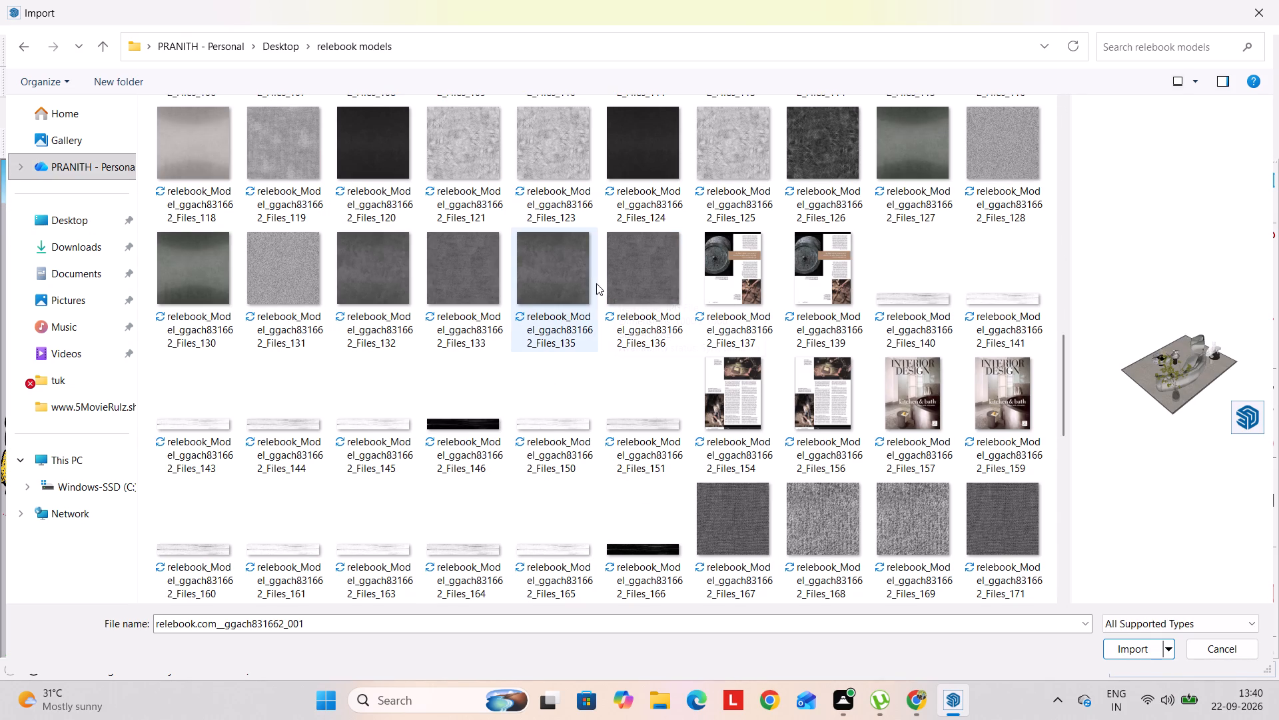
scroll(721, 274, "down", 1)
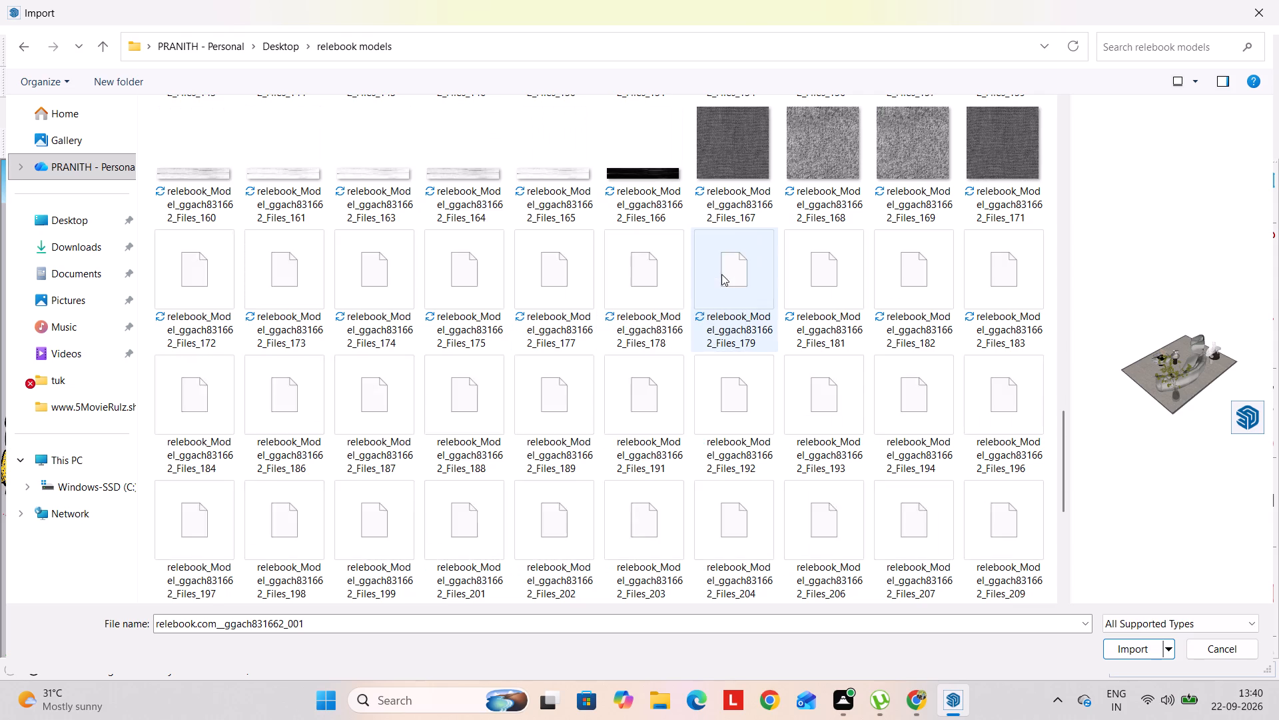
scroll(622, 294, "down", 4)
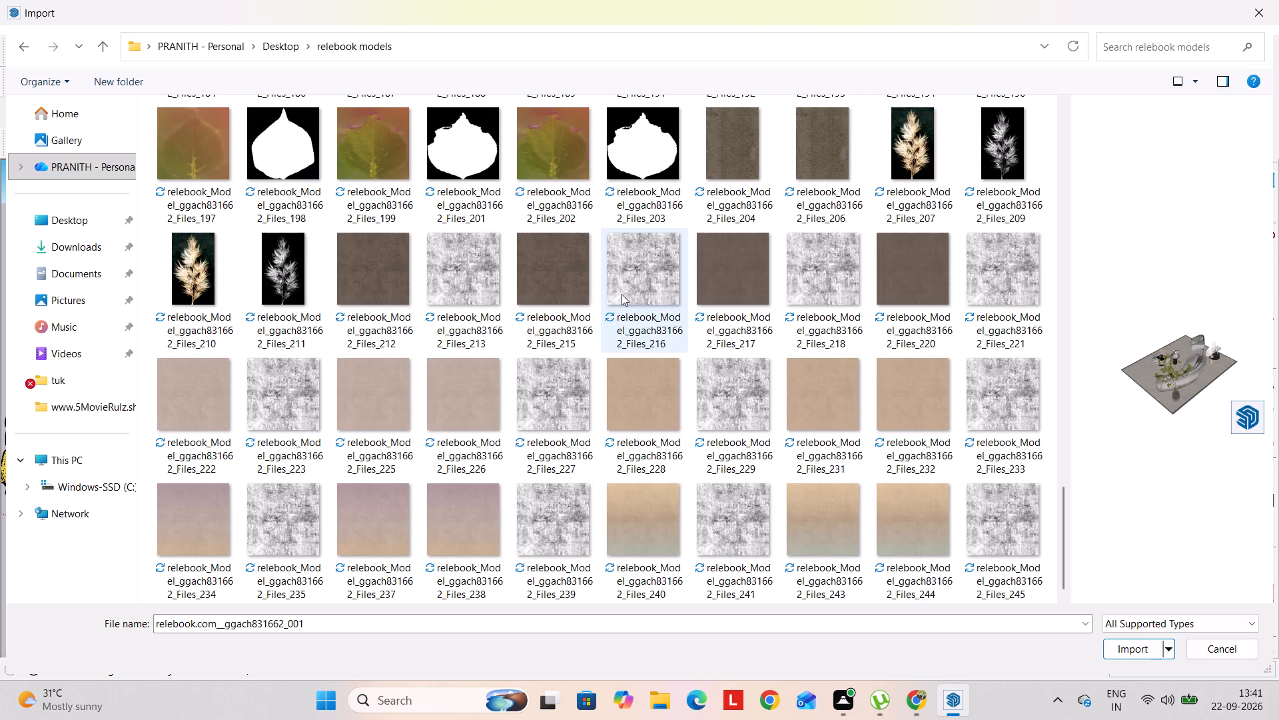
scroll(622, 294, "down", 2)
scroll(751, 302, "up", 8)
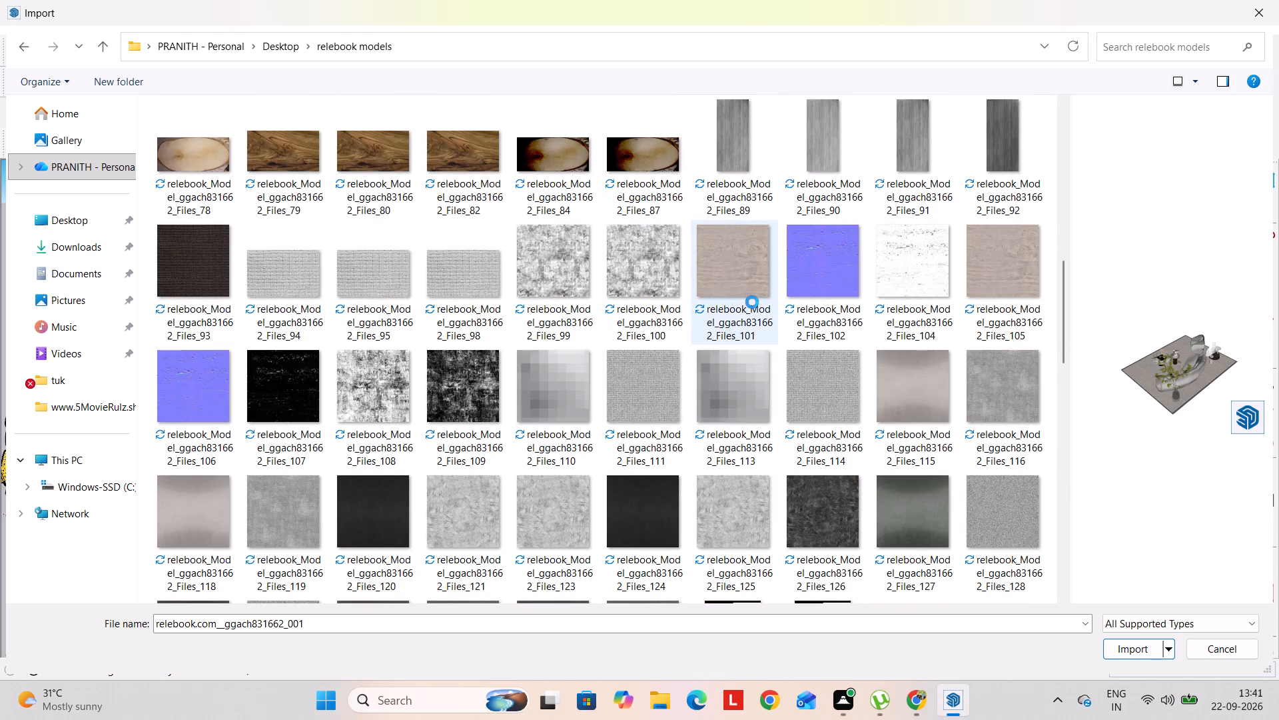
scroll(242, 209, "up", 8)
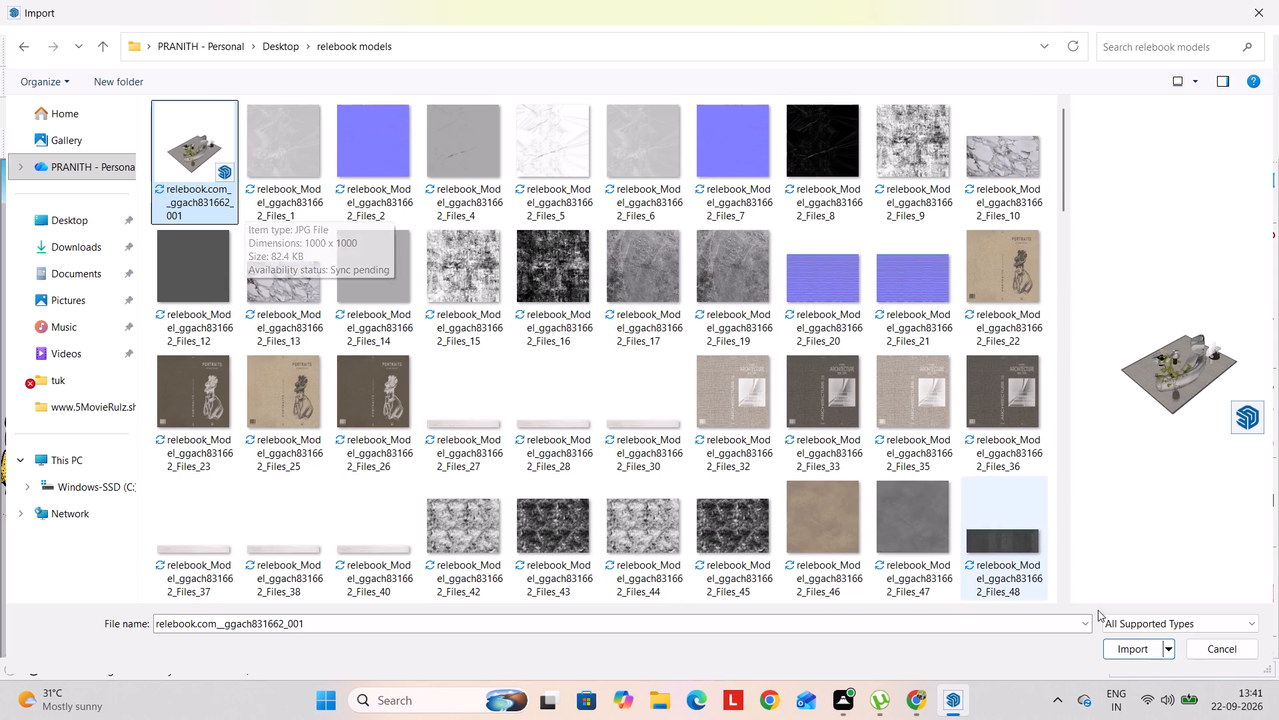
left_click(1128, 645)
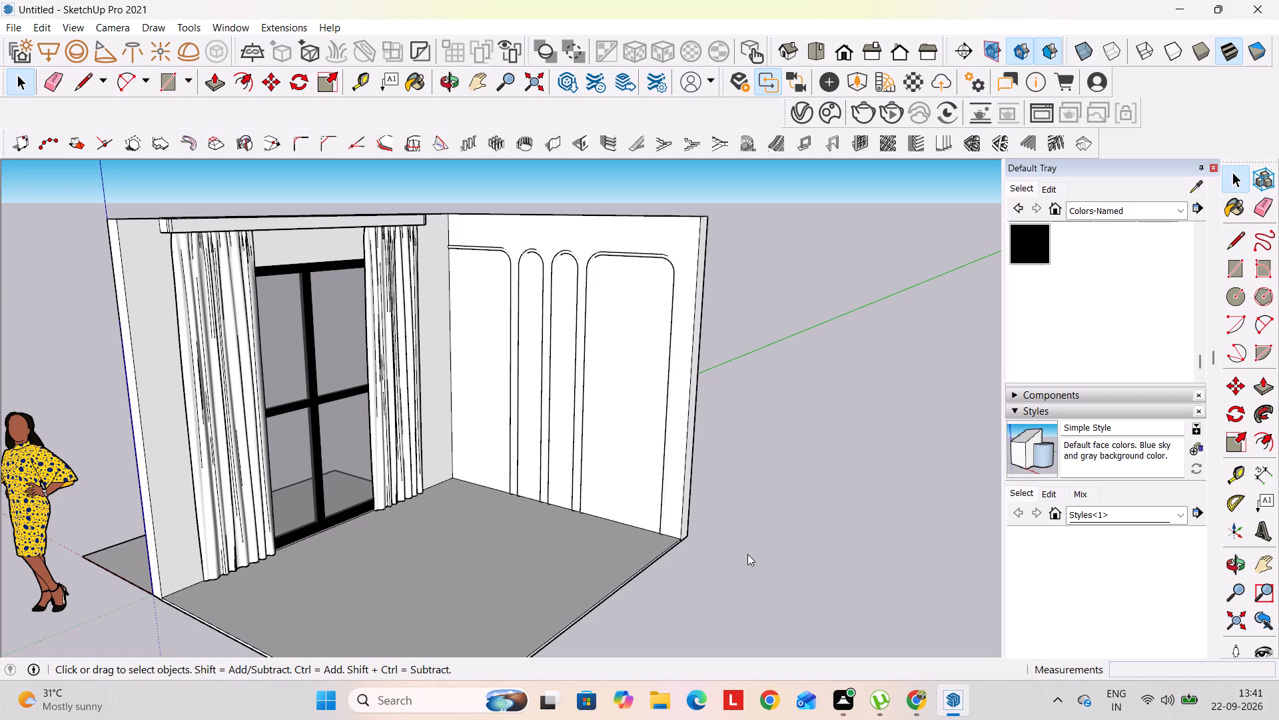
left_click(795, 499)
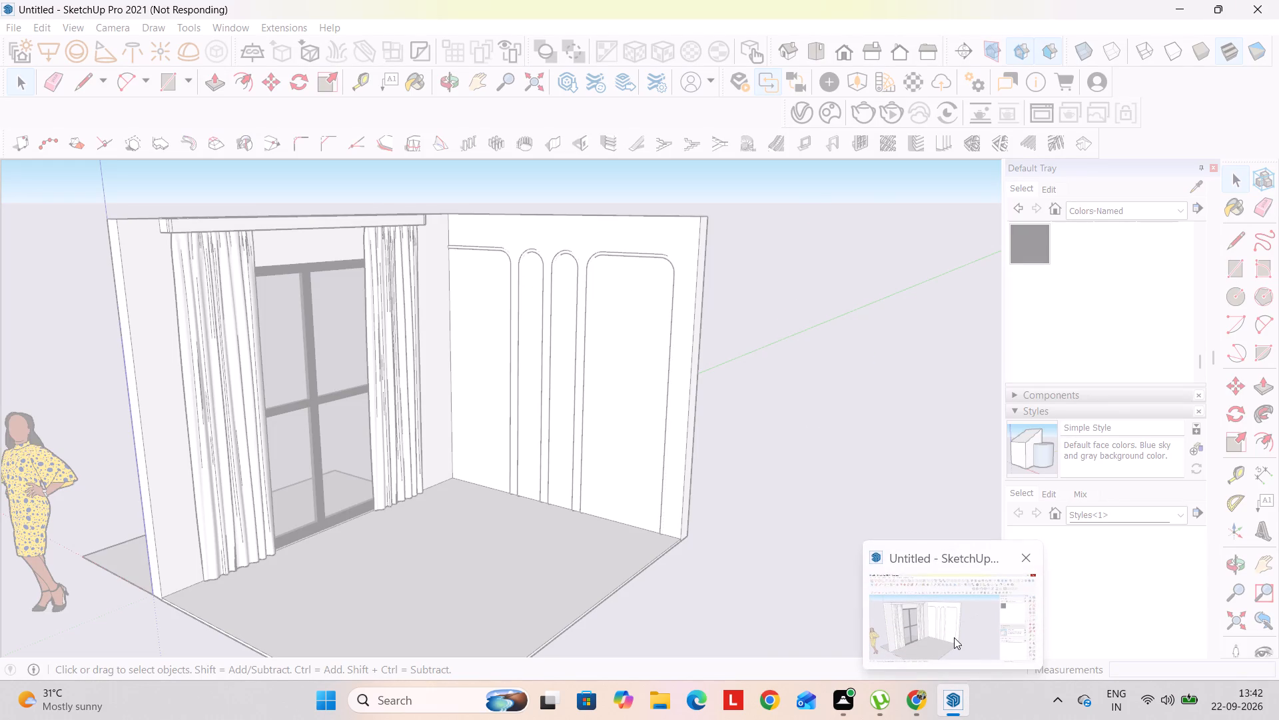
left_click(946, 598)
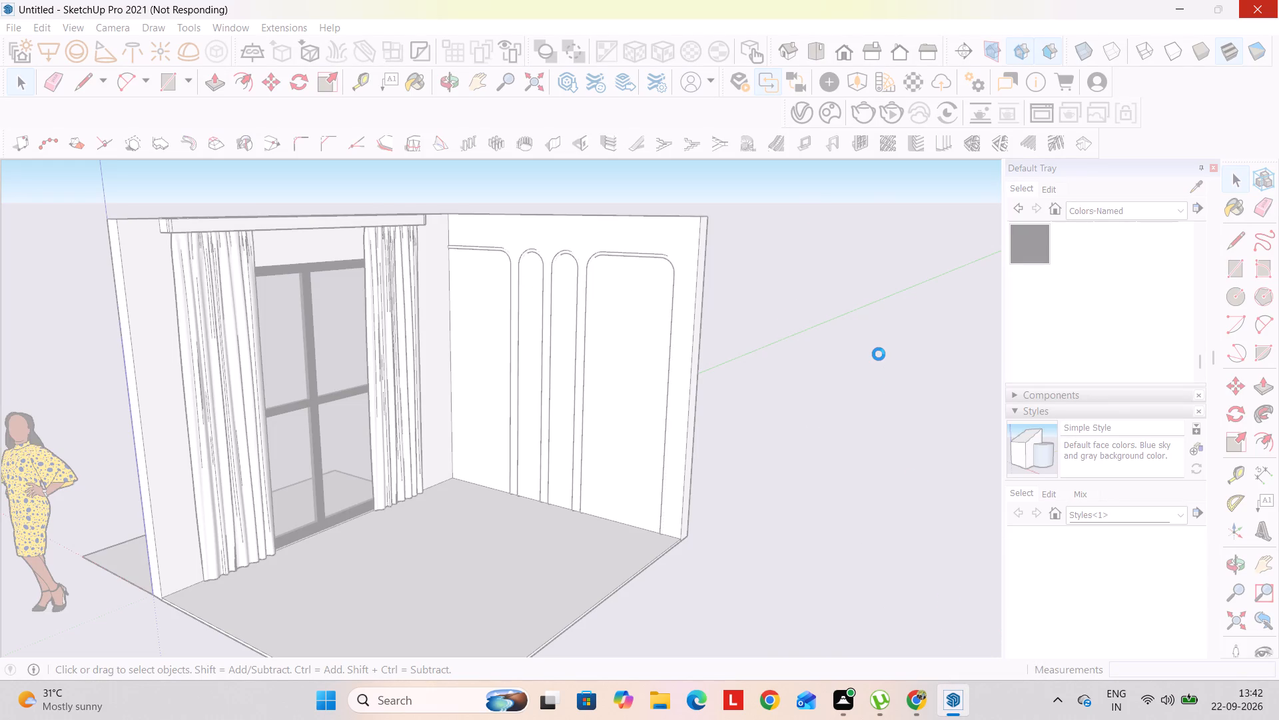
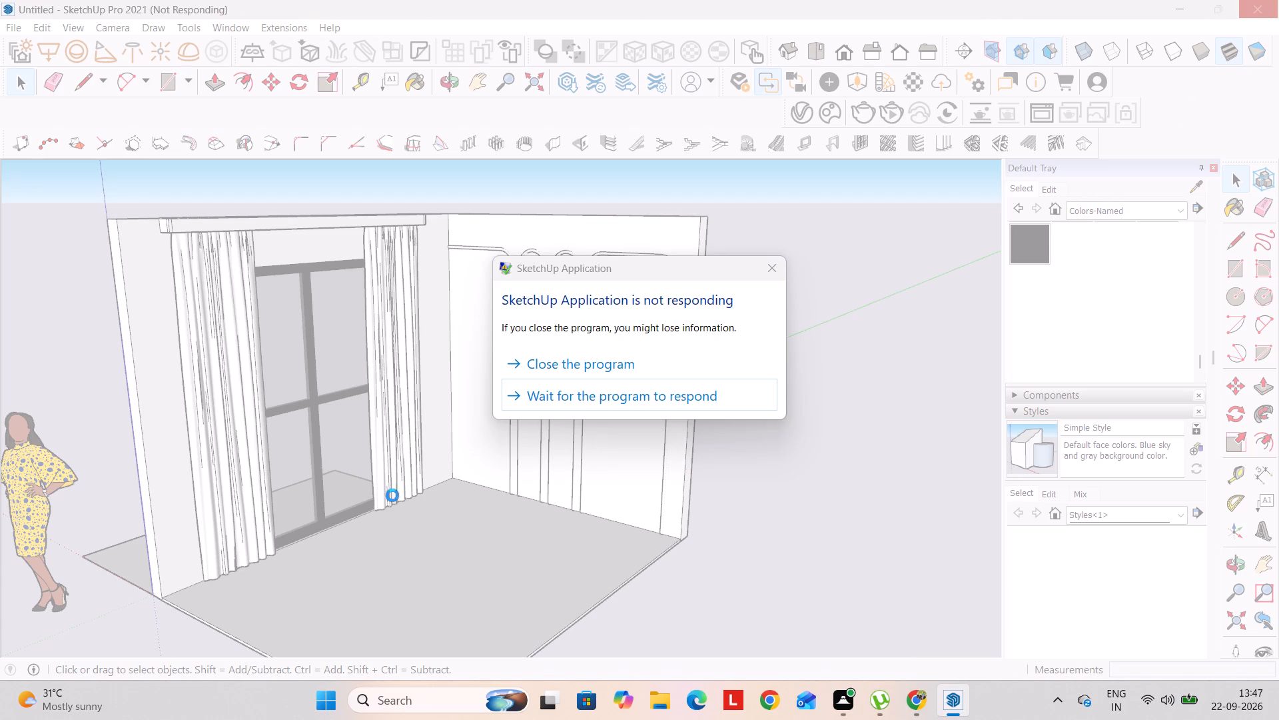
Give the unresponsive SketchUp session another chance to respond, then force the program to close.
left_click(604, 393)
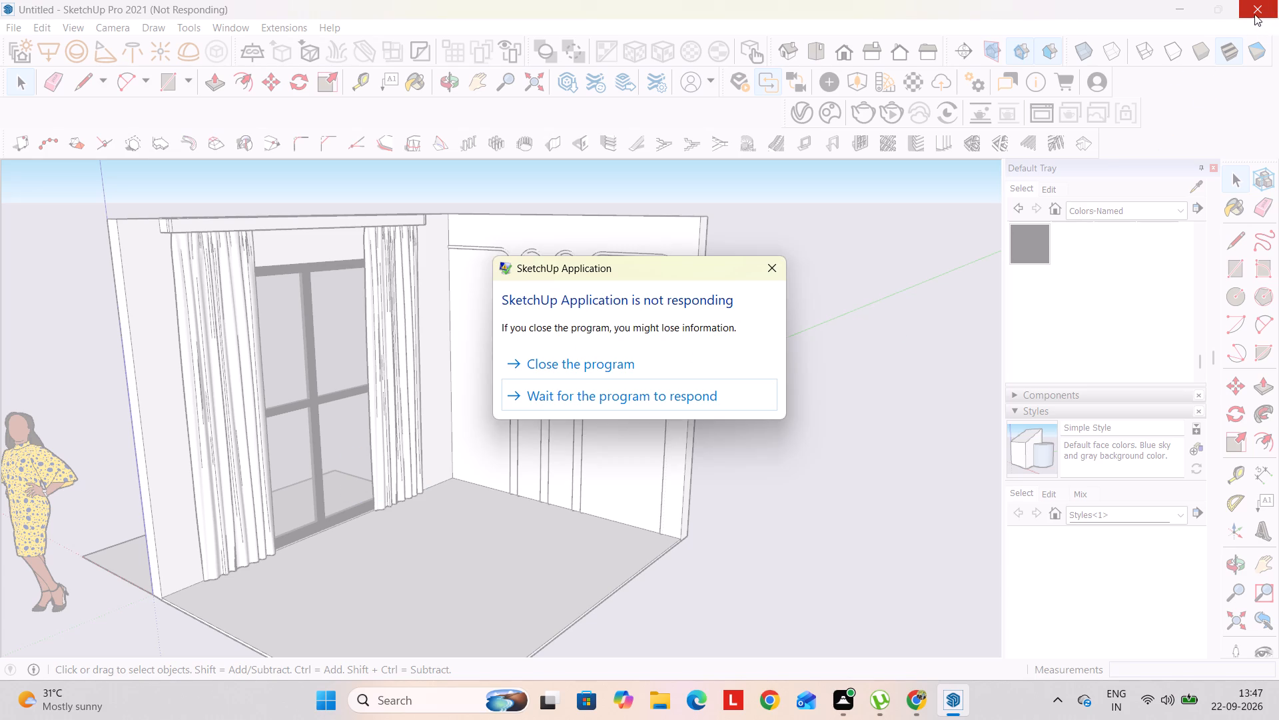
left_click(657, 360)
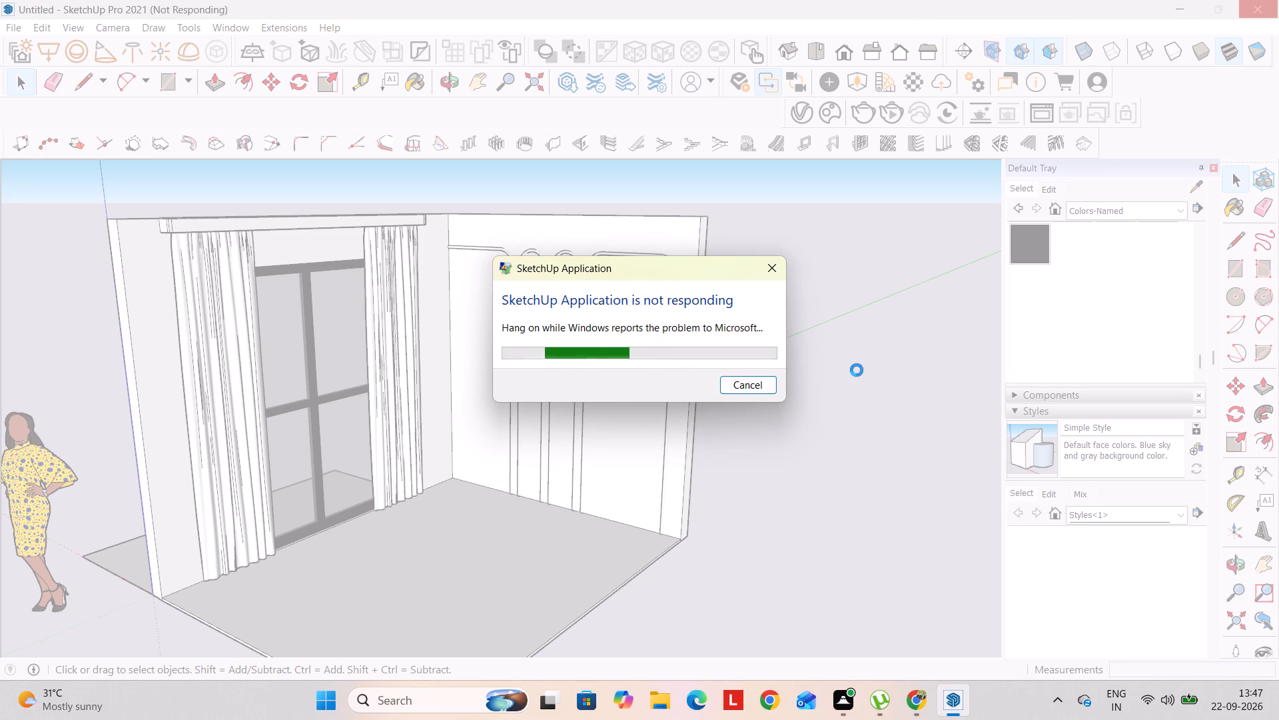
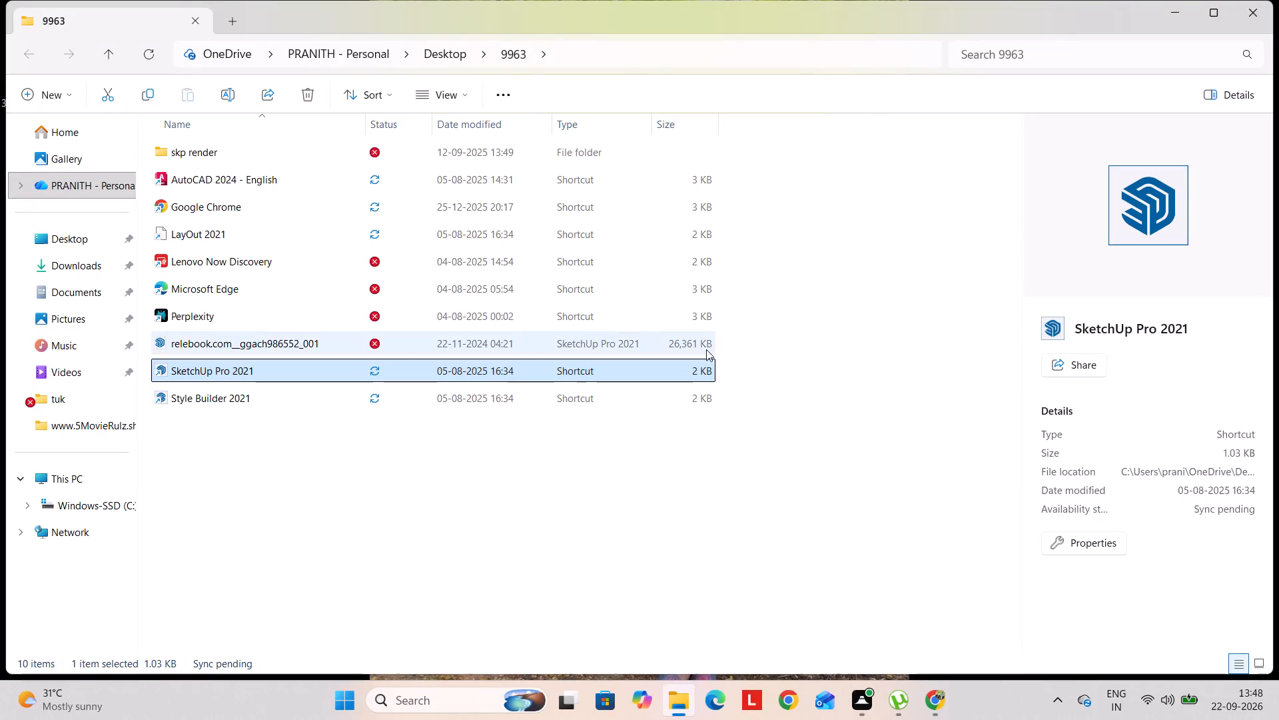
Bring up the restarted SketchUp and create a new model from the Simple (Inches) template.
left_click(853, 451)
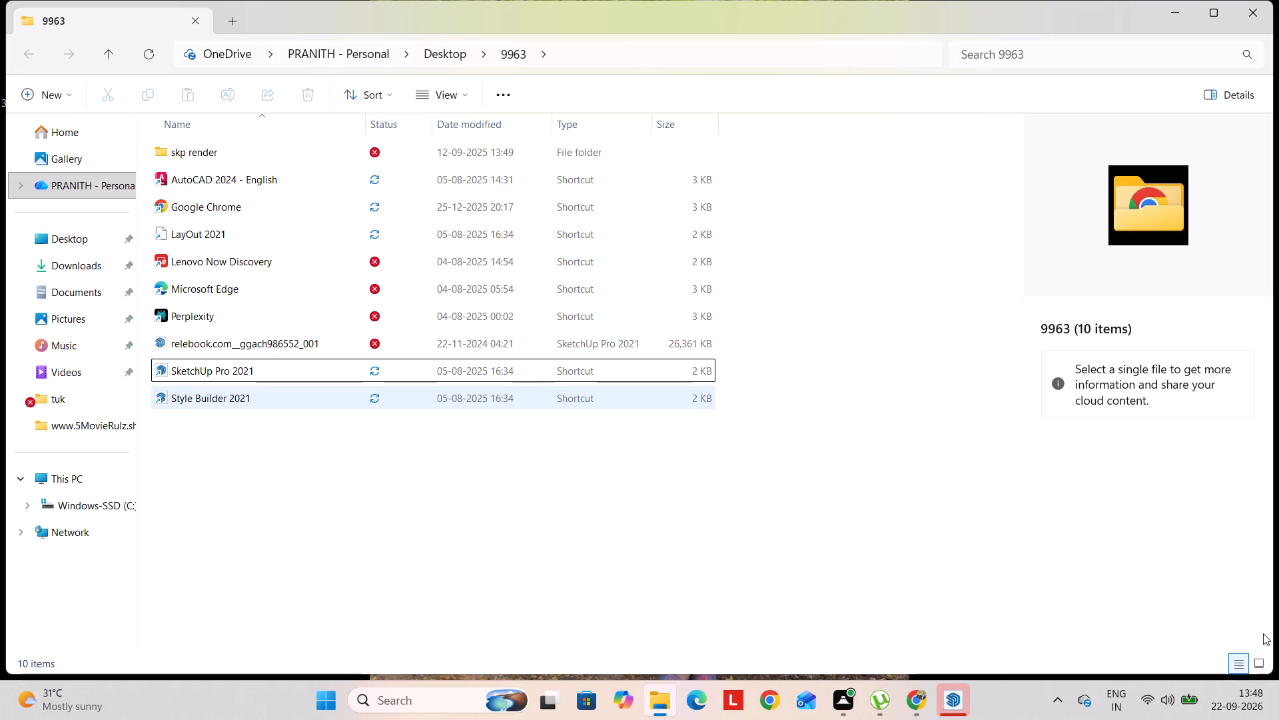
left_click(955, 707)
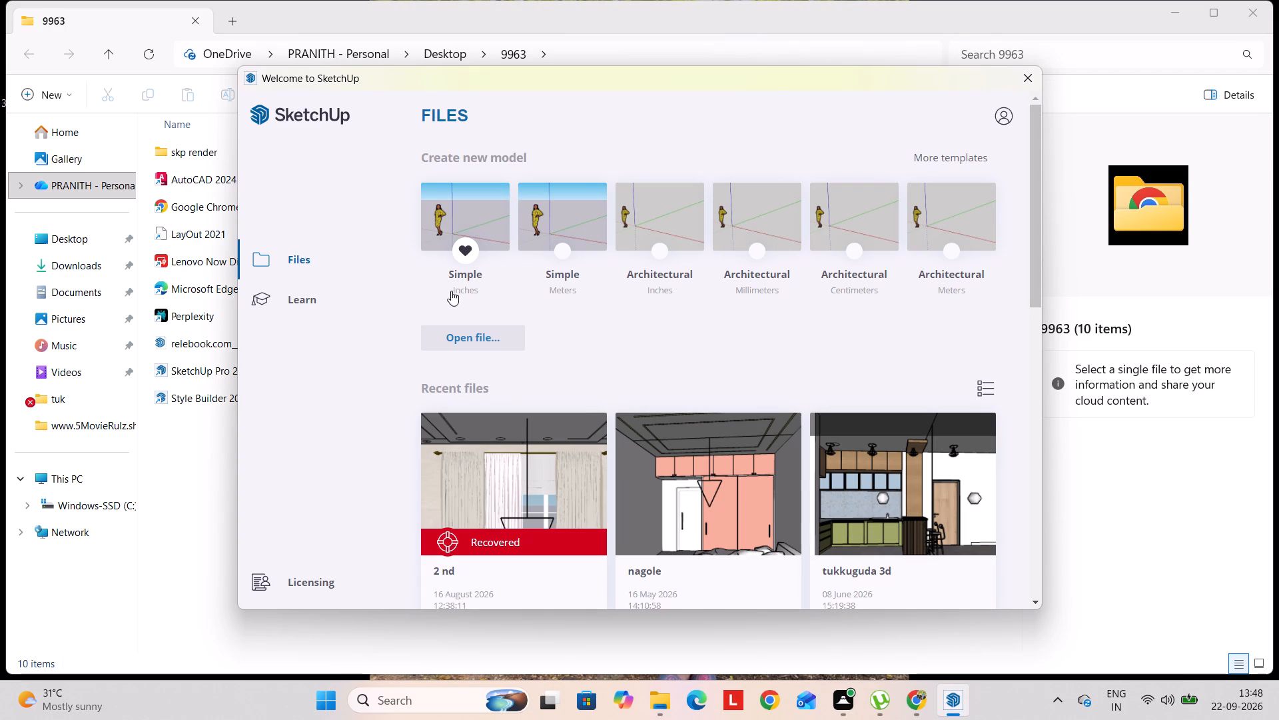
left_click(470, 215)
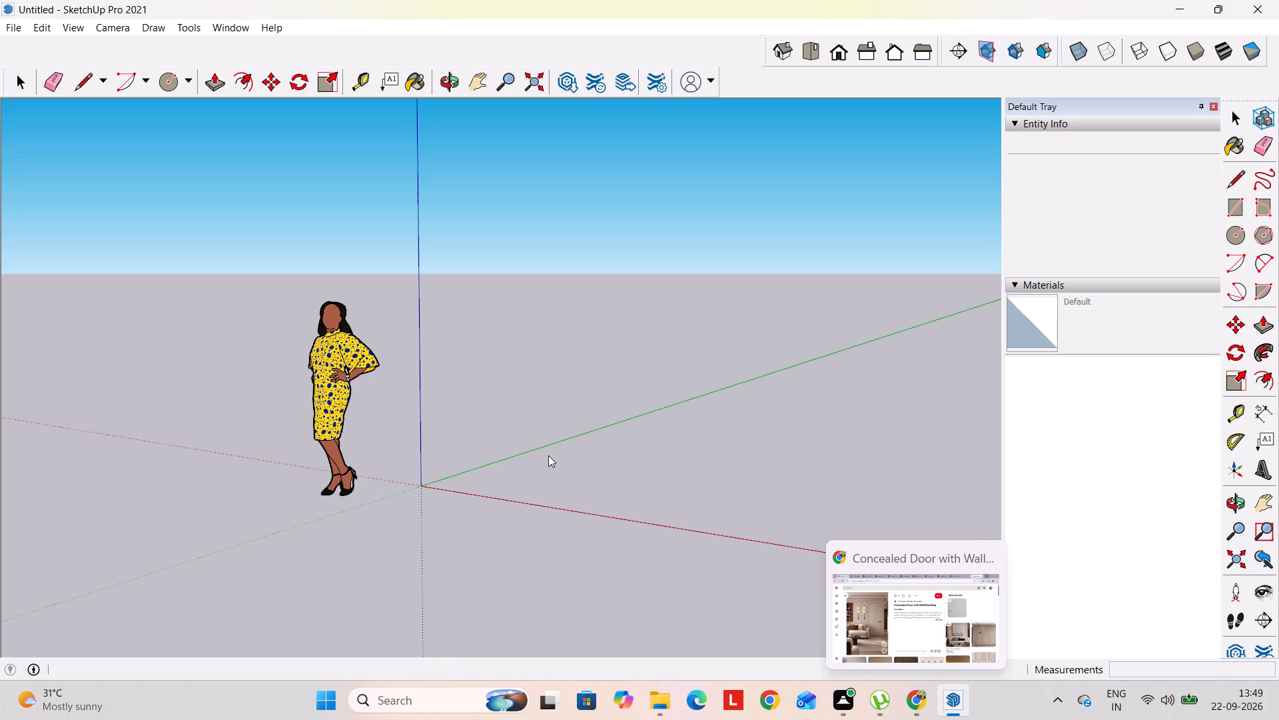
left_click(729, 447)
left_click(901, 434)
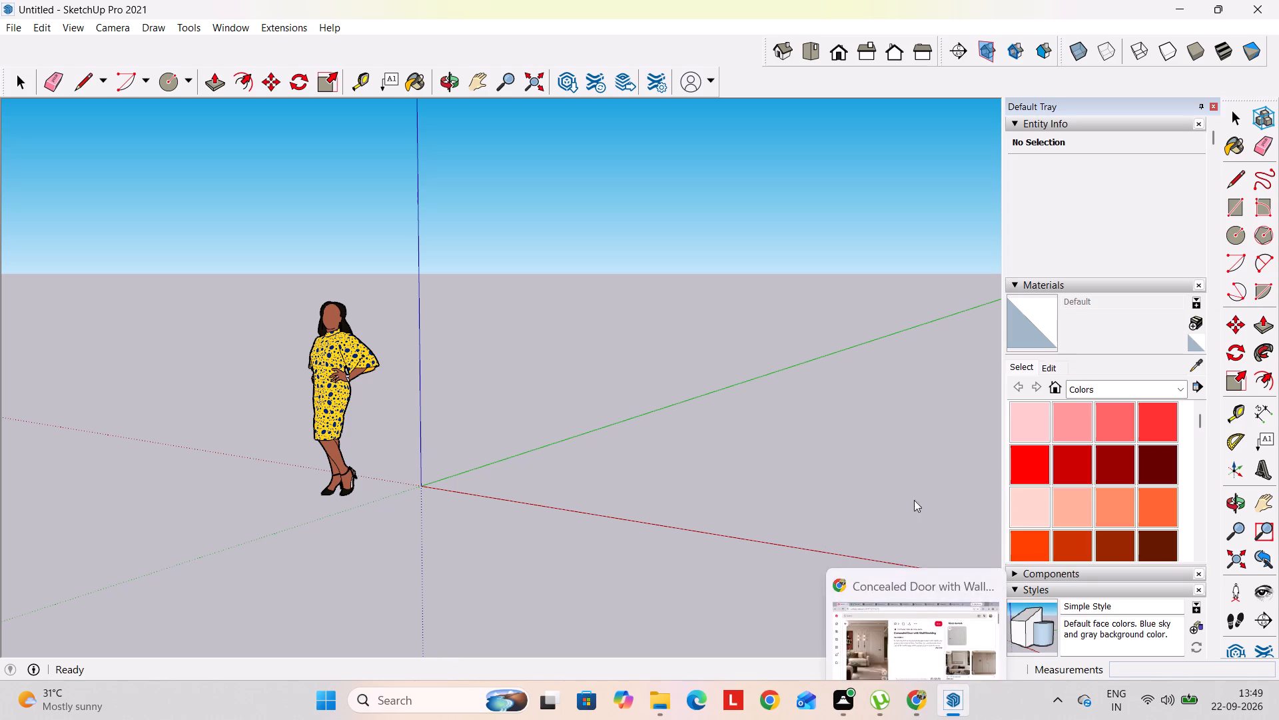
Draw a floor rectangle from the origin, about 318 sq ft in area, for the room's footprint.
middle_click_drag(816, 457, 544, 511)
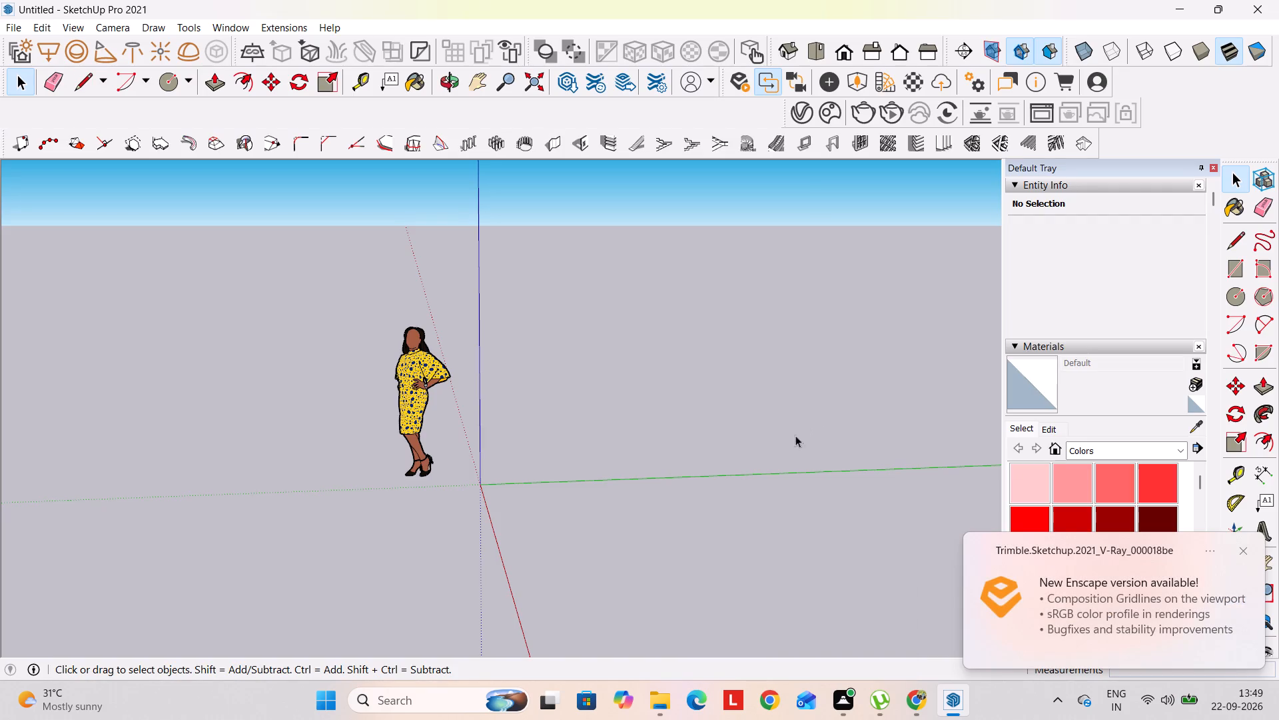
key("r")
left_click(484, 487)
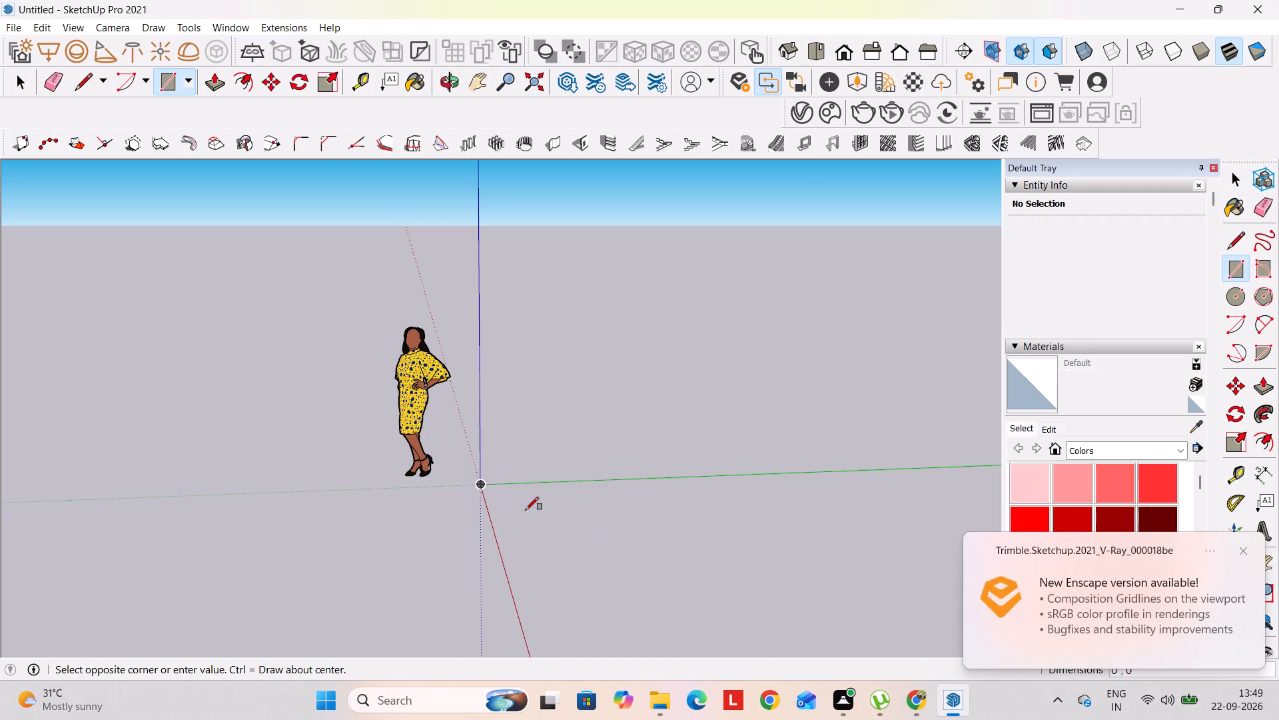
scroll(887, 583, "down", 2)
middle_click_drag(883, 570, 444, 531, "shift")
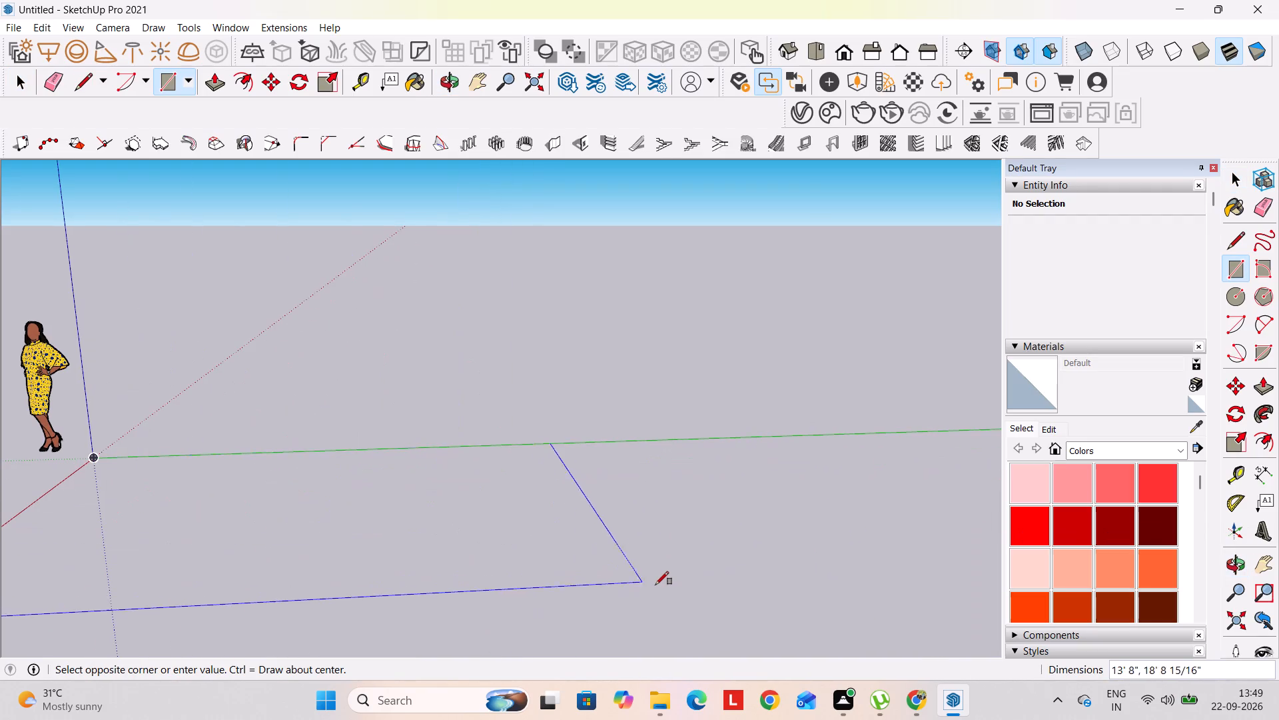
scroll(657, 585, "down", 3)
left_click(738, 588)
key("space")
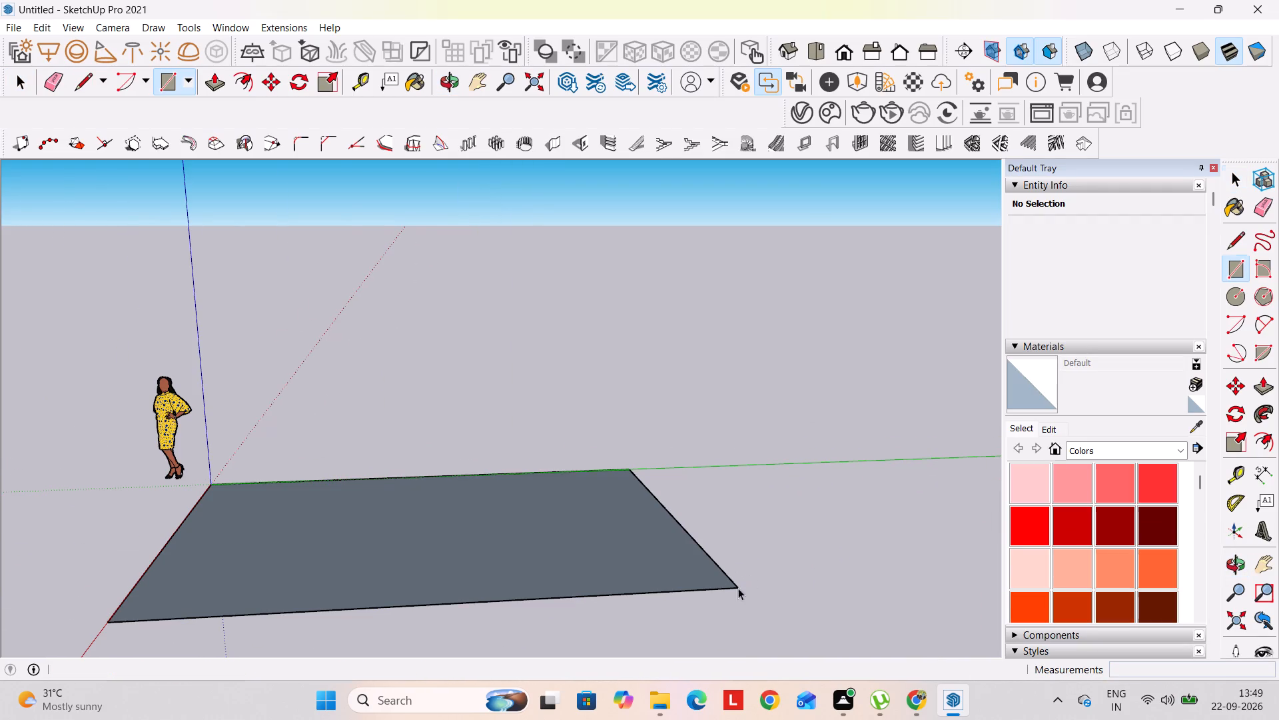
Offset the floor rectangle inward by 6" to outline the wall thickness.
middle_click_drag(382, 501, 396, 636)
left_click(434, 571)
key("f")
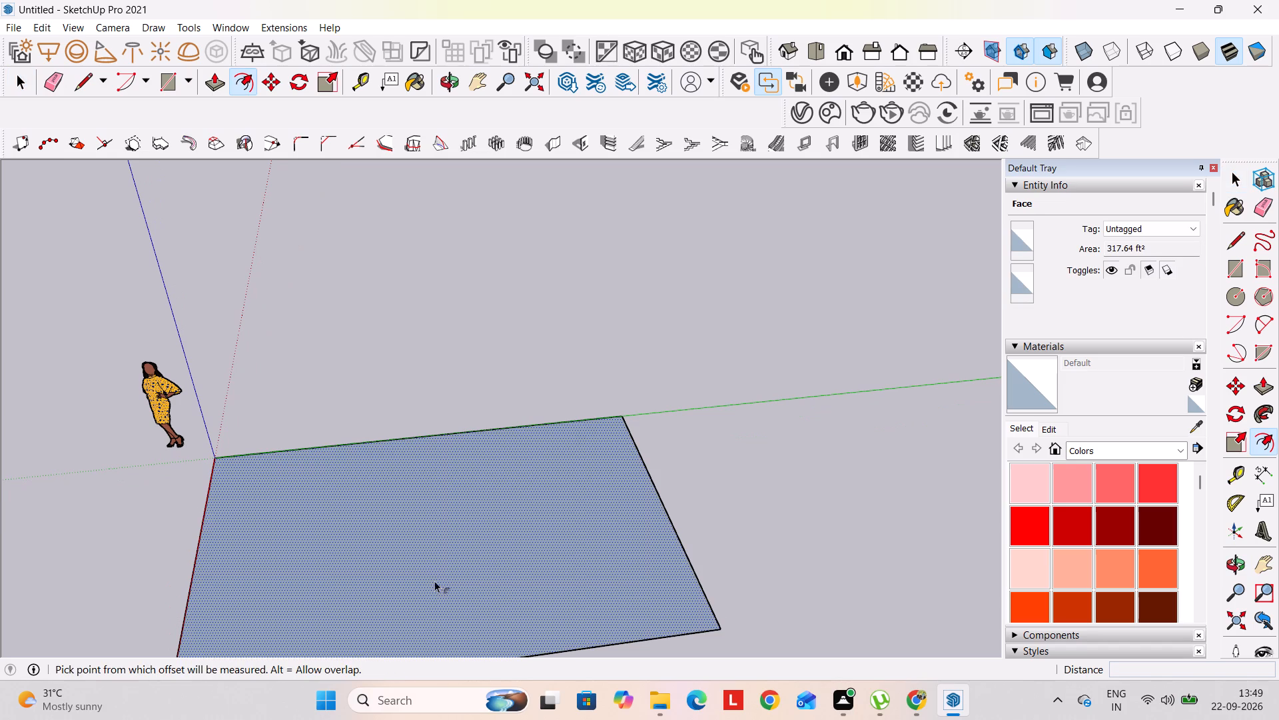
left_click(434, 583)
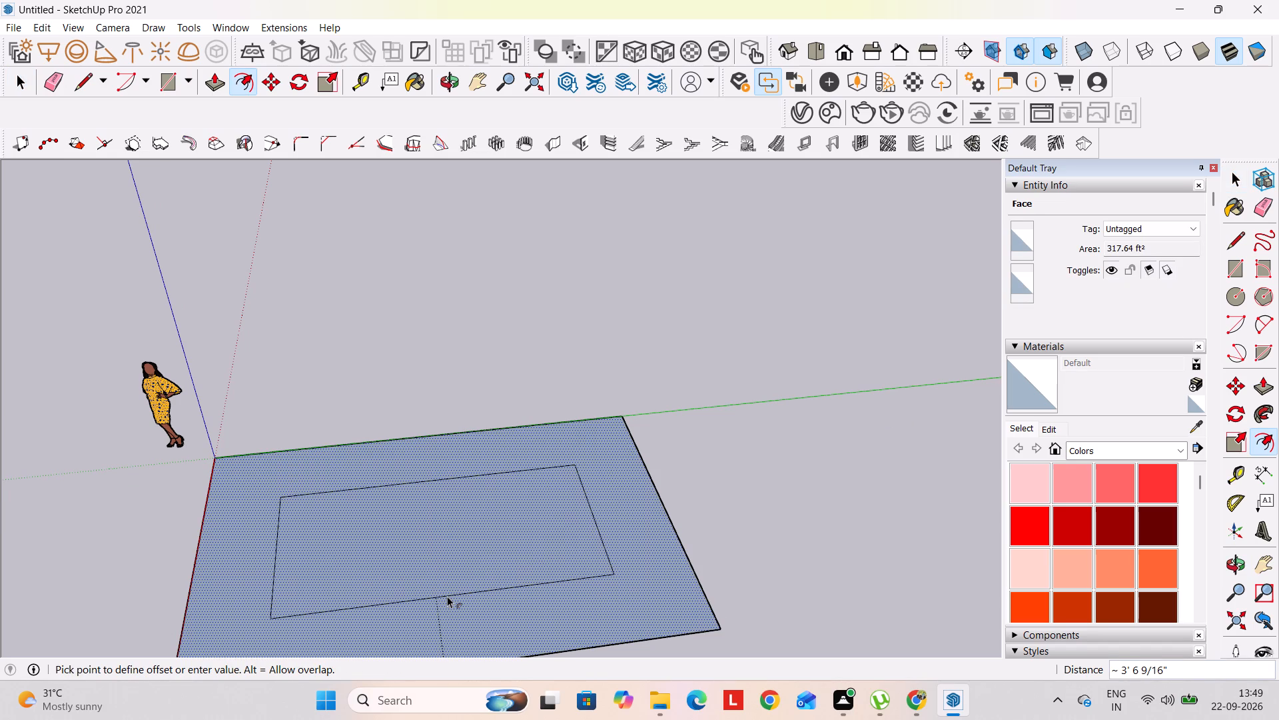
type("6\"")
key("Return")
scroll(447, 596, "down", 3)
key("space")
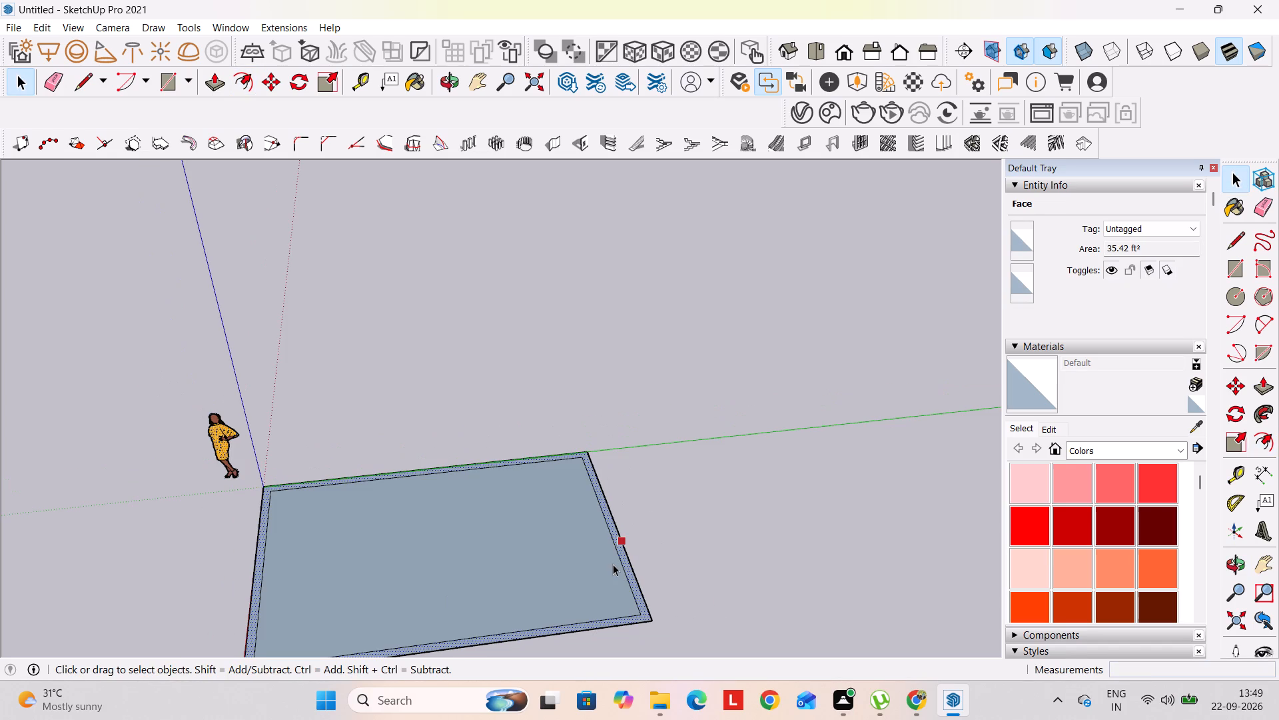
Reverse the perimeter strip face and the inner floor face so their front sides point upward.
scroll(613, 565, "up", 4)
right_click(630, 563)
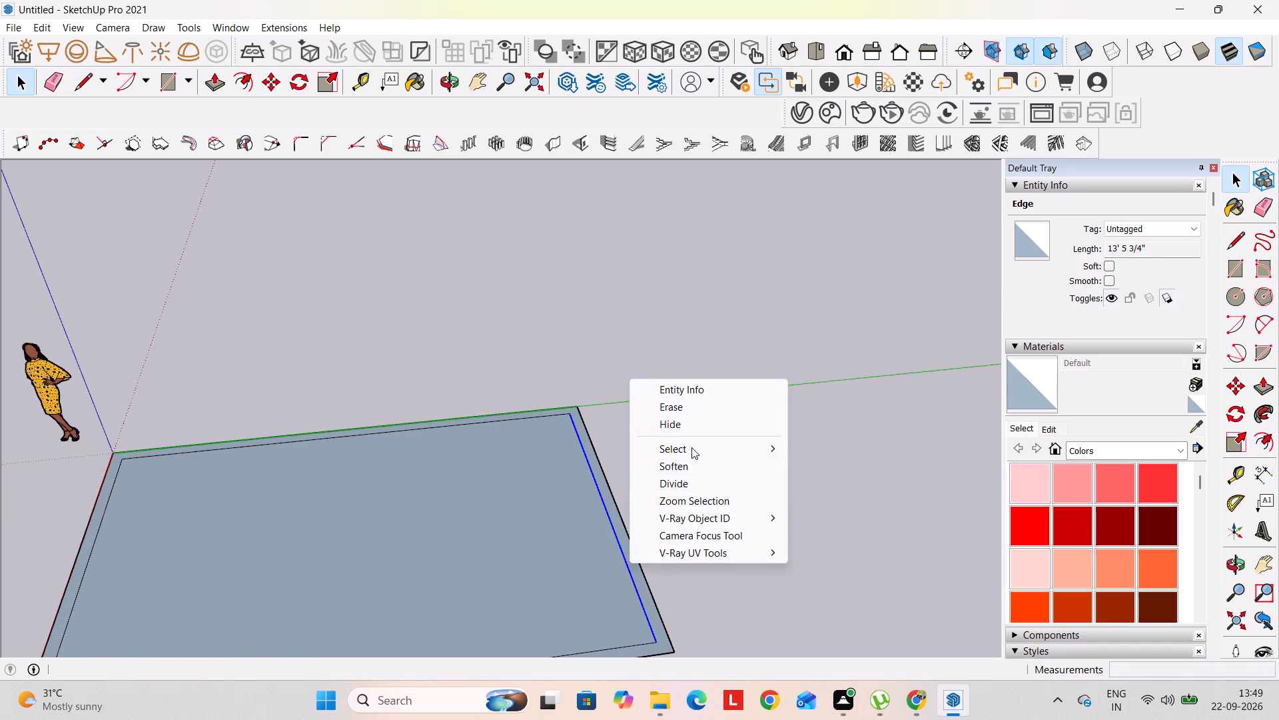
left_click(856, 591)
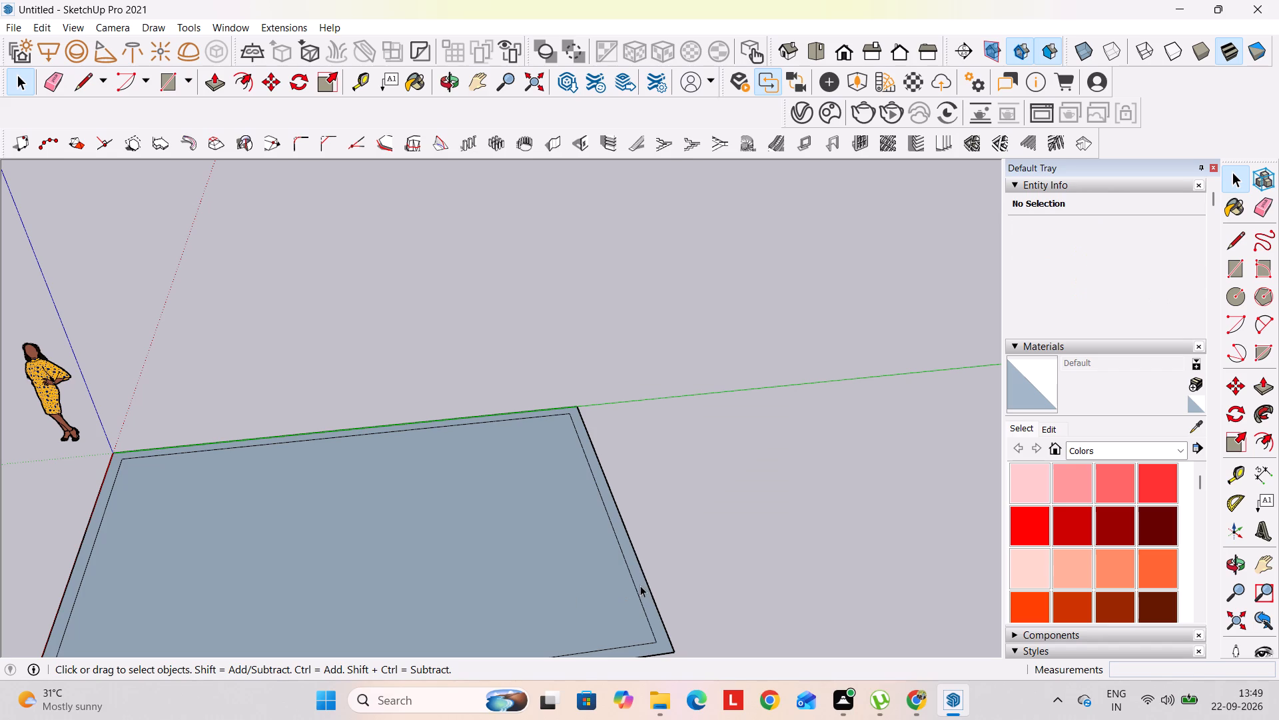
left_click(640, 585)
right_click(639, 584)
left_click(717, 460)
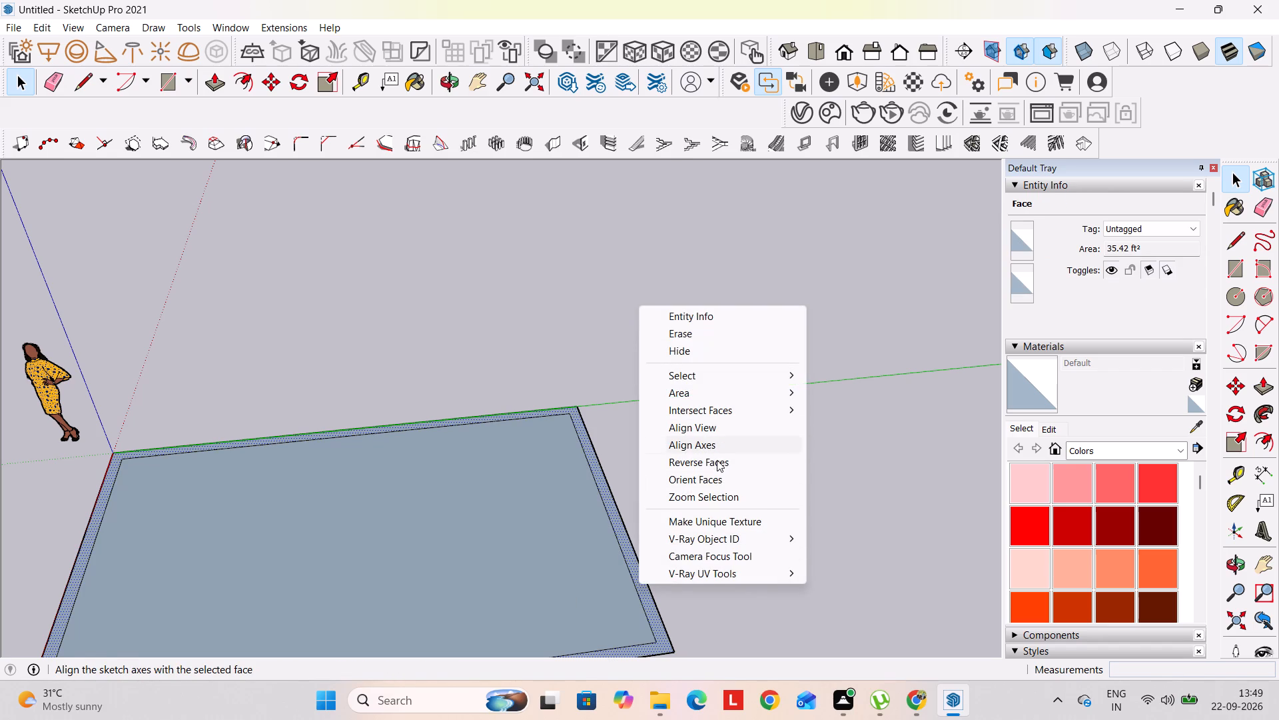
scroll(602, 596, "down", 2)
middle_click_drag(602, 596, 753, 439, "shift")
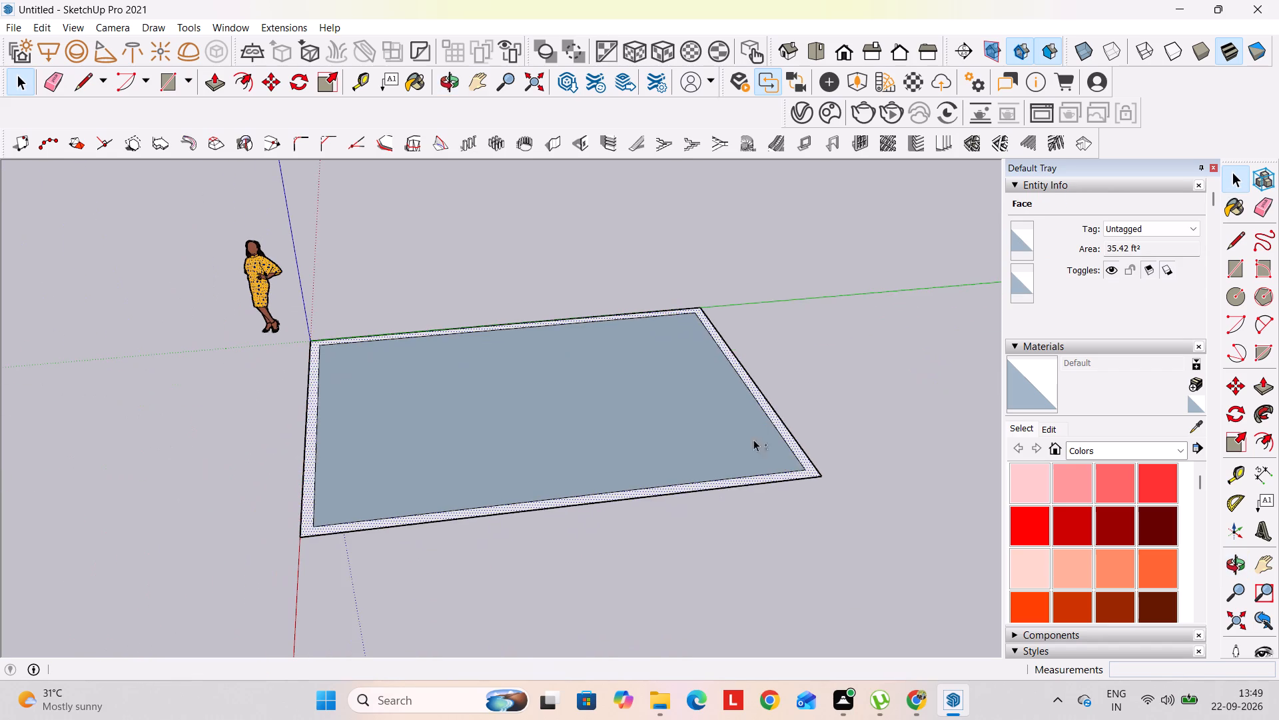
right_click(656, 428)
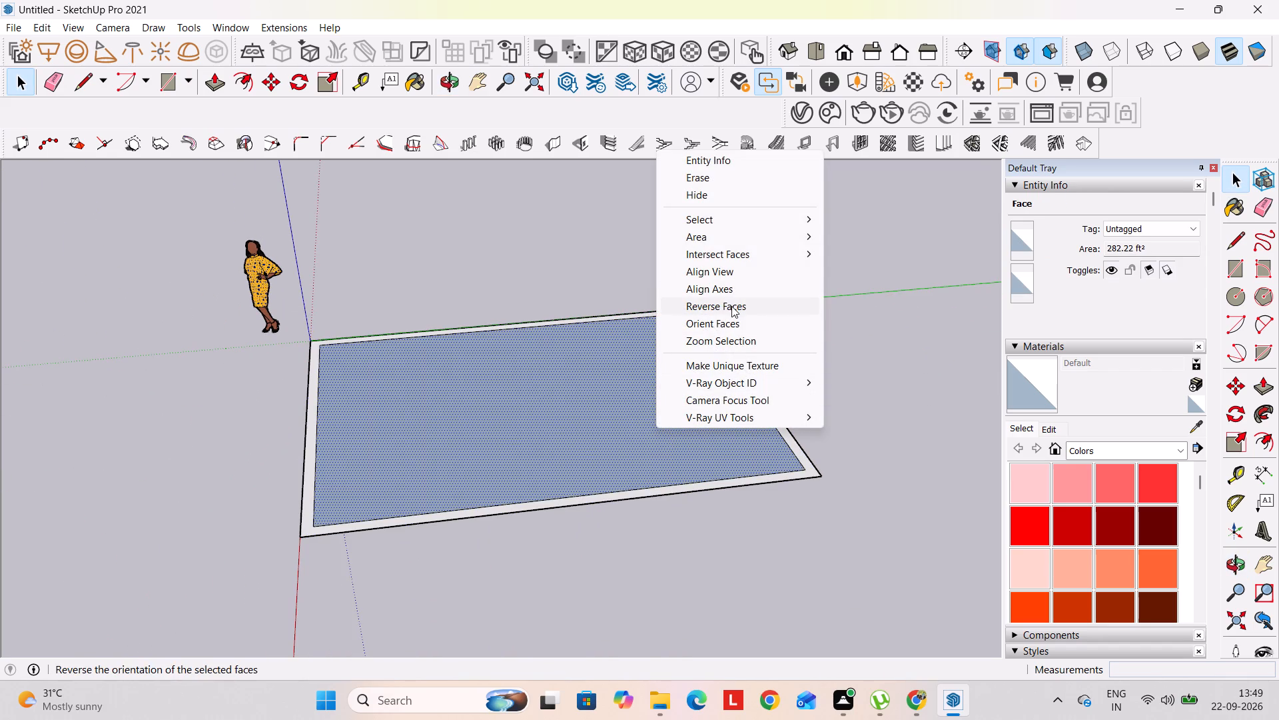
left_click(731, 306)
left_click(930, 398)
Move the inner front edge onto the outer front edge, leaving a three-sided wall strip open at the front.
left_click(705, 479)
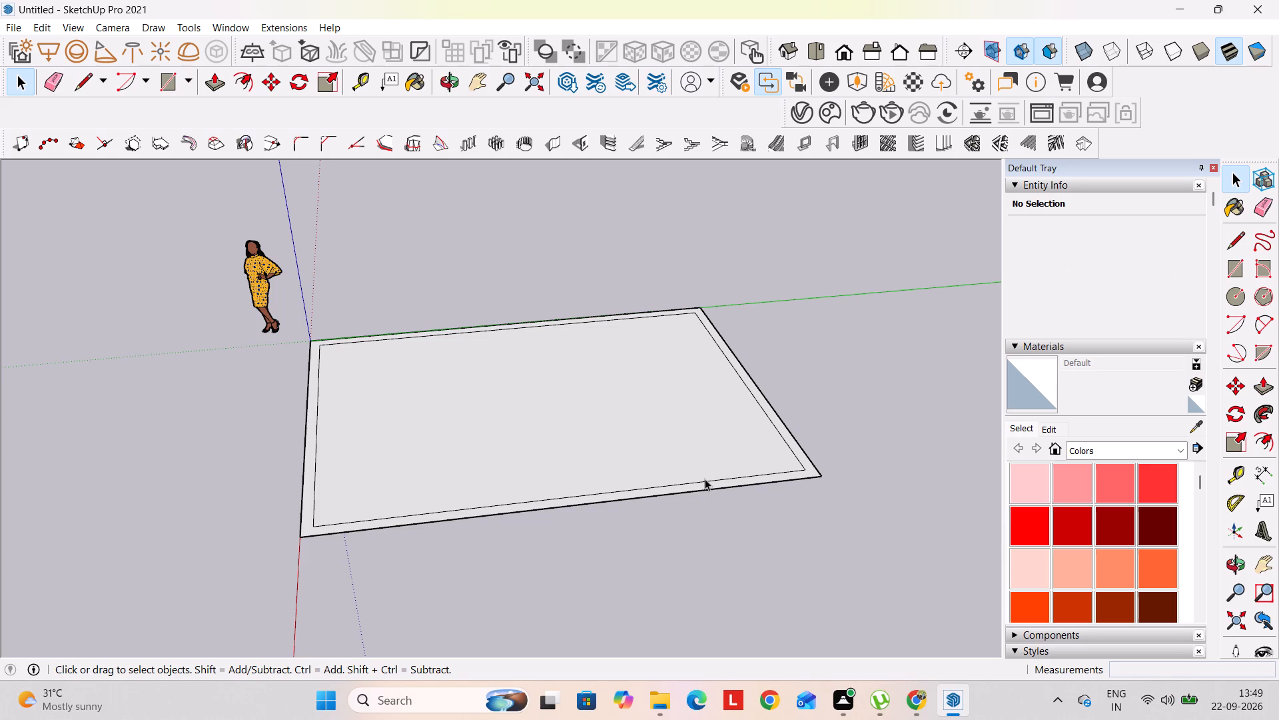
left_click(778, 474)
key("m")
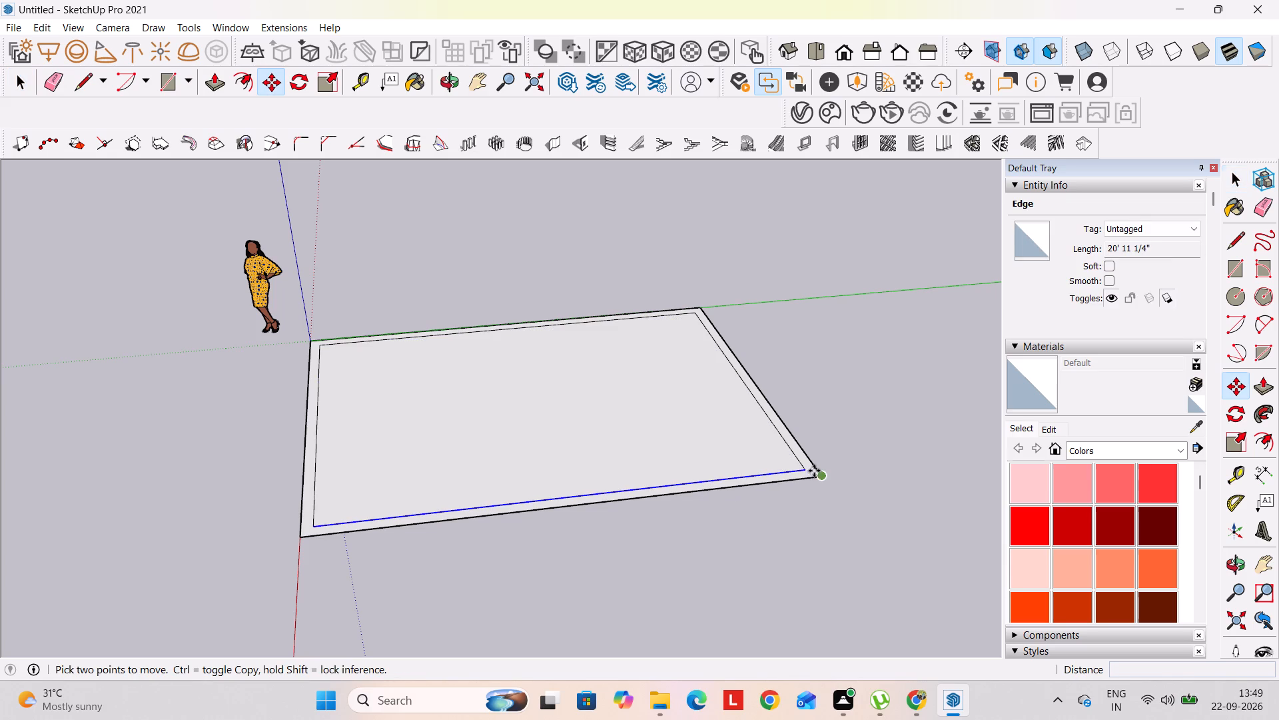
left_click(809, 469)
left_click(808, 477)
key("space")
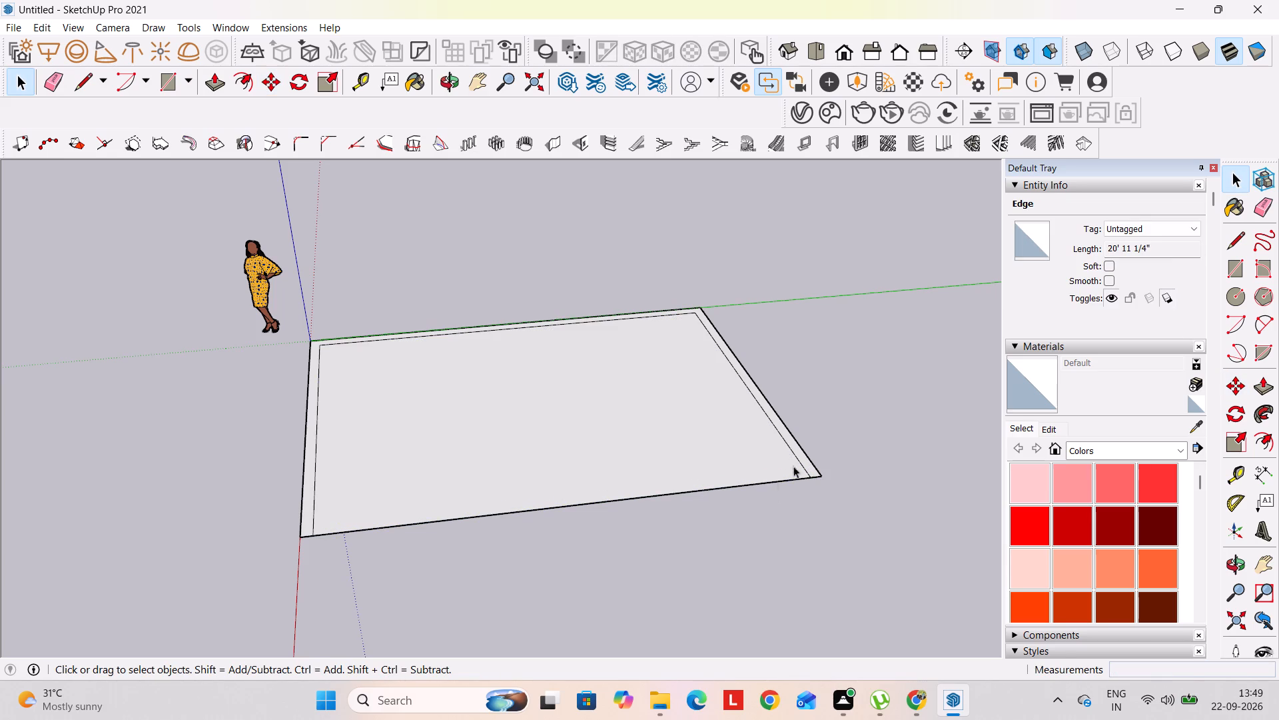
Push/Pull the three-sided wall strip up 4" for a base band, and a further 10' for the walls.
key("p")
left_click(811, 469)
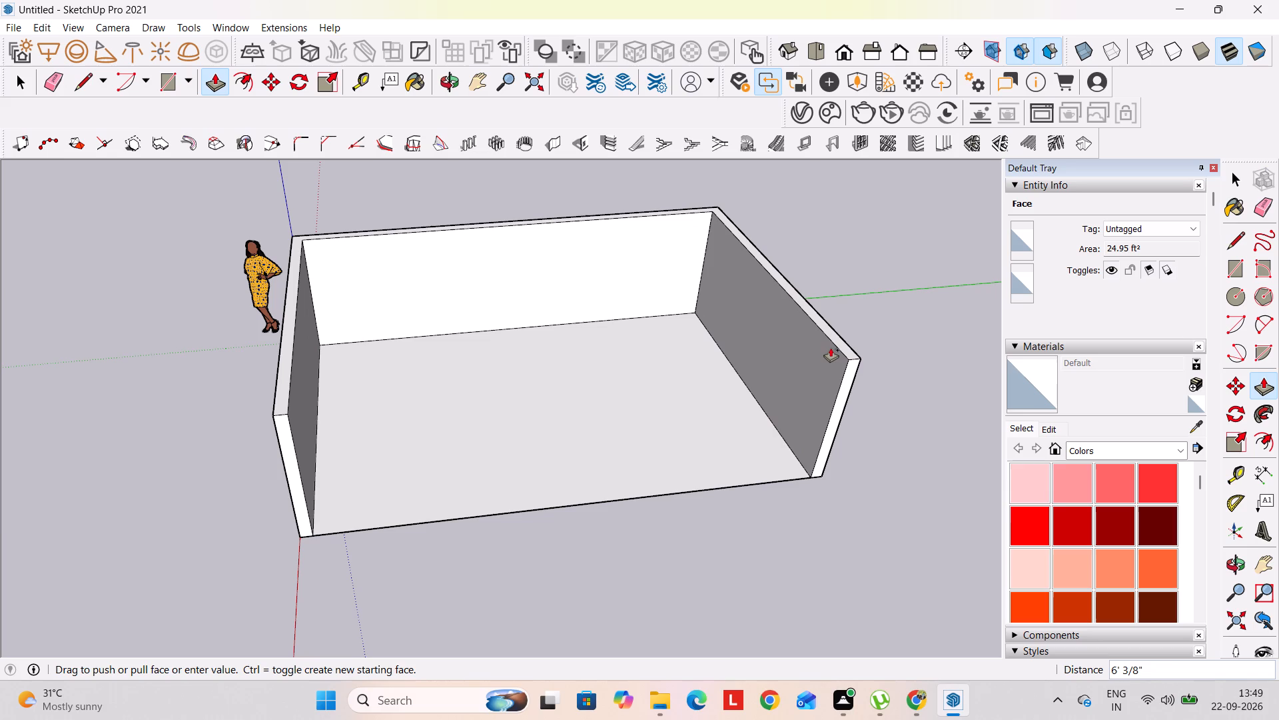
type("4\"")
key("Return")
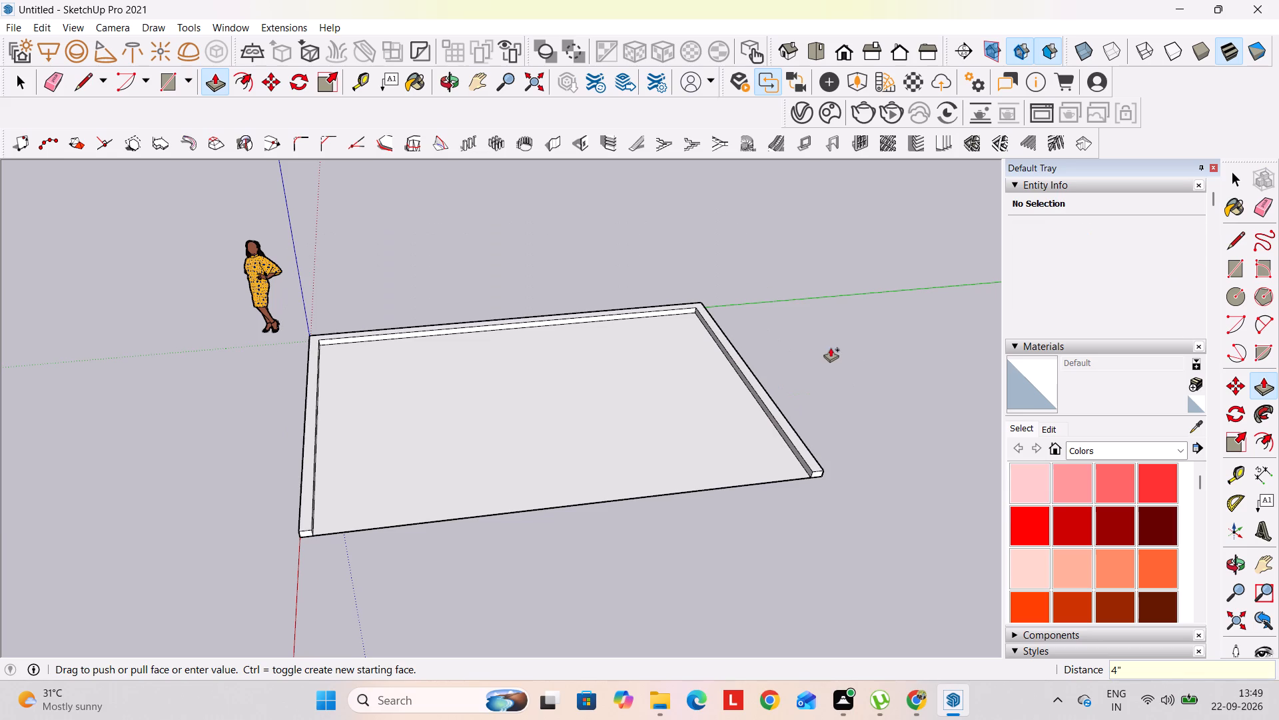
left_click(817, 462)
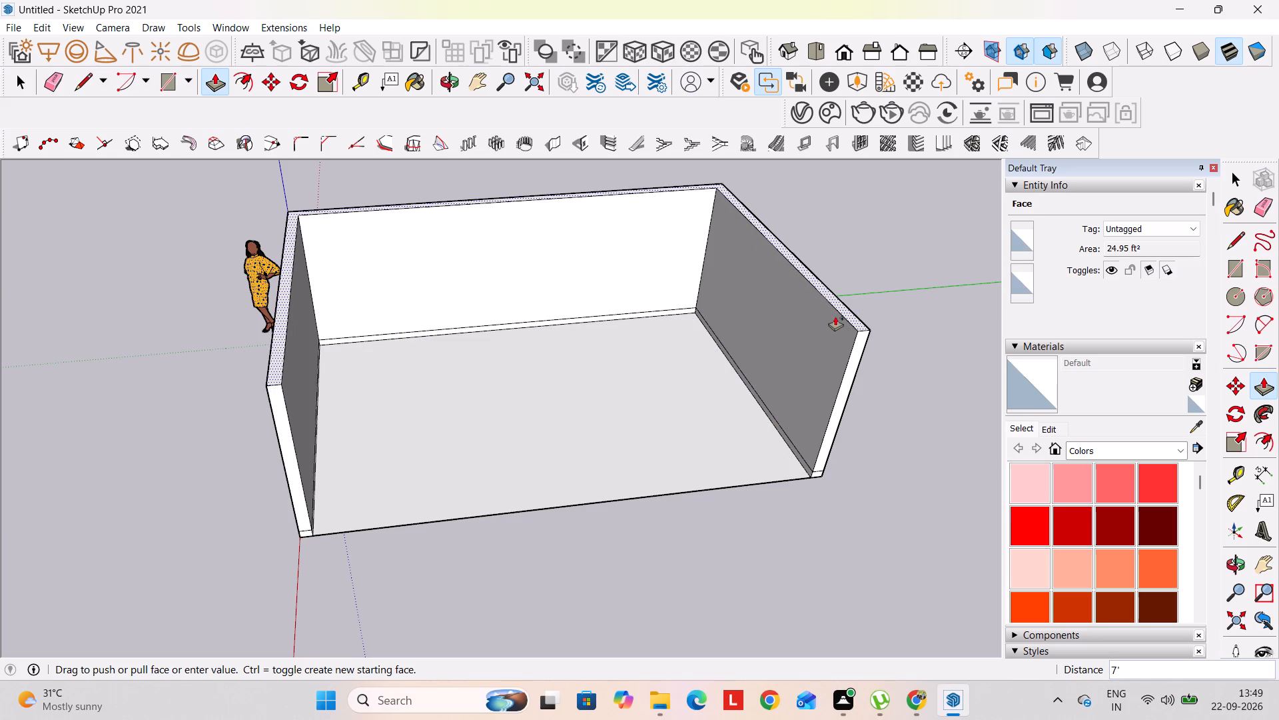
type("10'")
key("Return")
key("space")
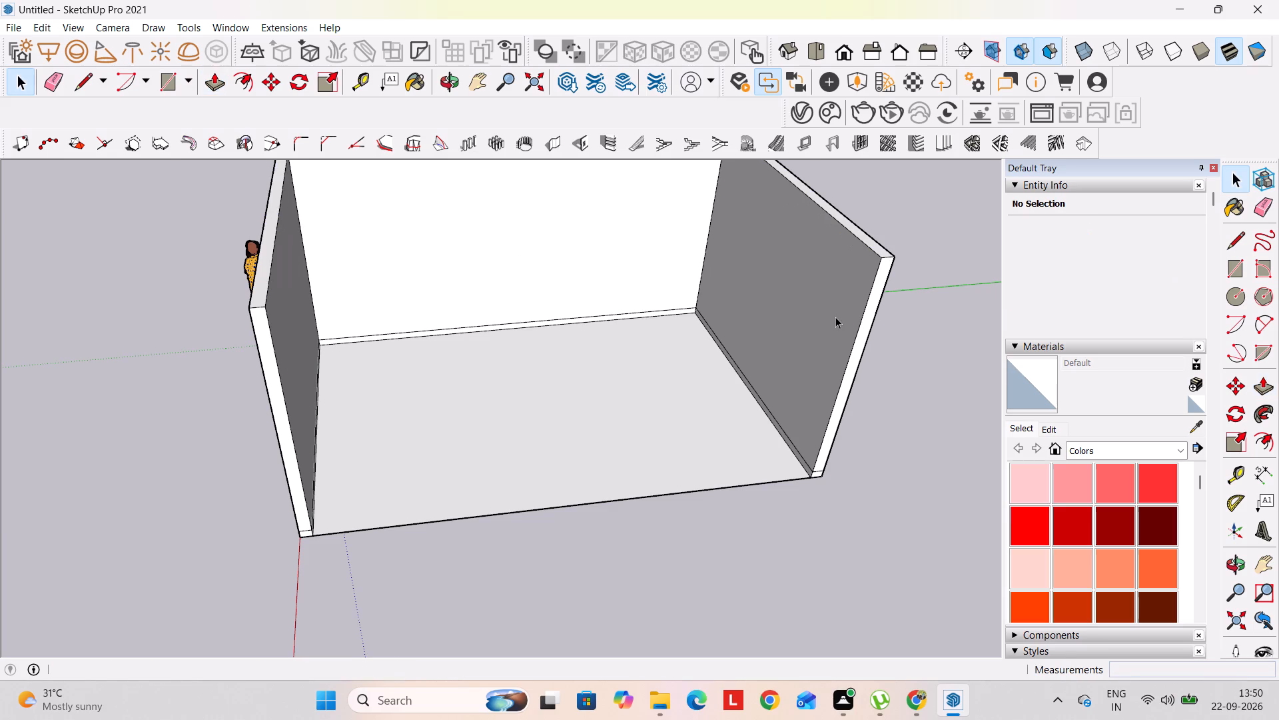
Examine the three-walled room shell from several angles, ending on the inner face of the short side wall at the origin.
scroll(841, 318, "down", 2)
middle_click_drag(854, 341, 815, 459, "shift")
middle_click_drag(811, 496, 749, 424)
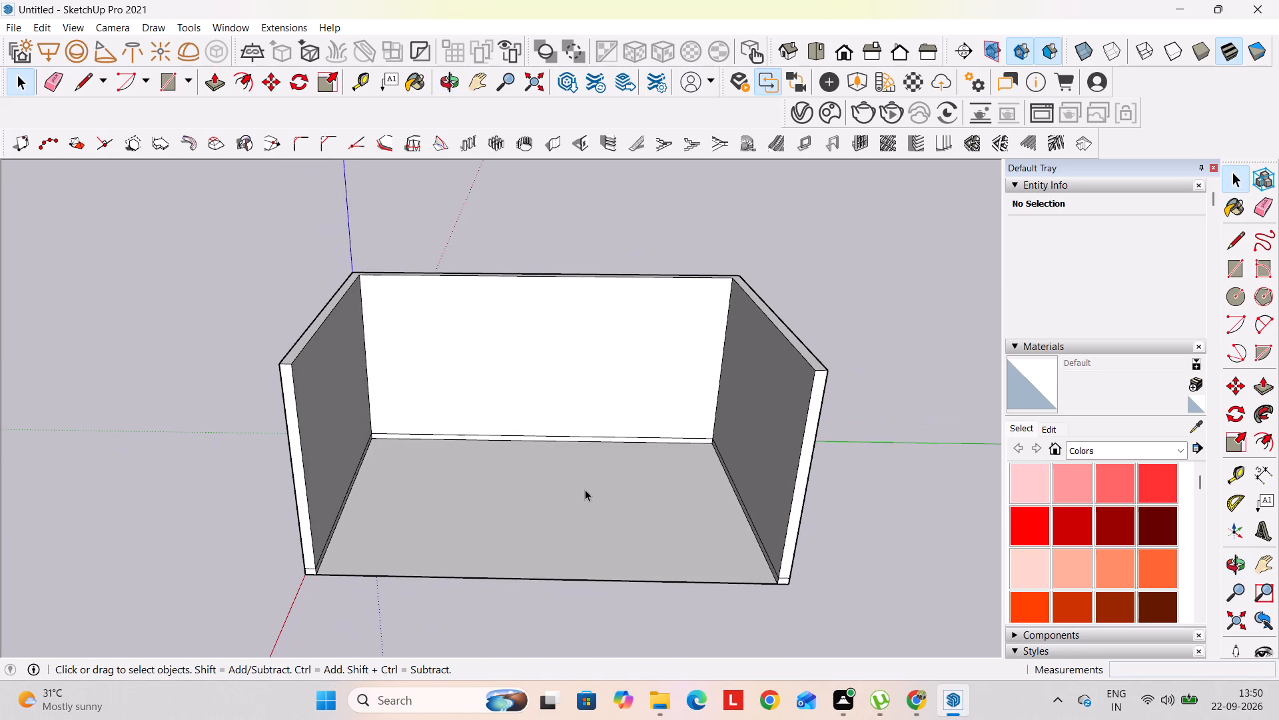
middle_click_drag(632, 461, 398, 493)
middle_click_drag(402, 495, 568, 520)
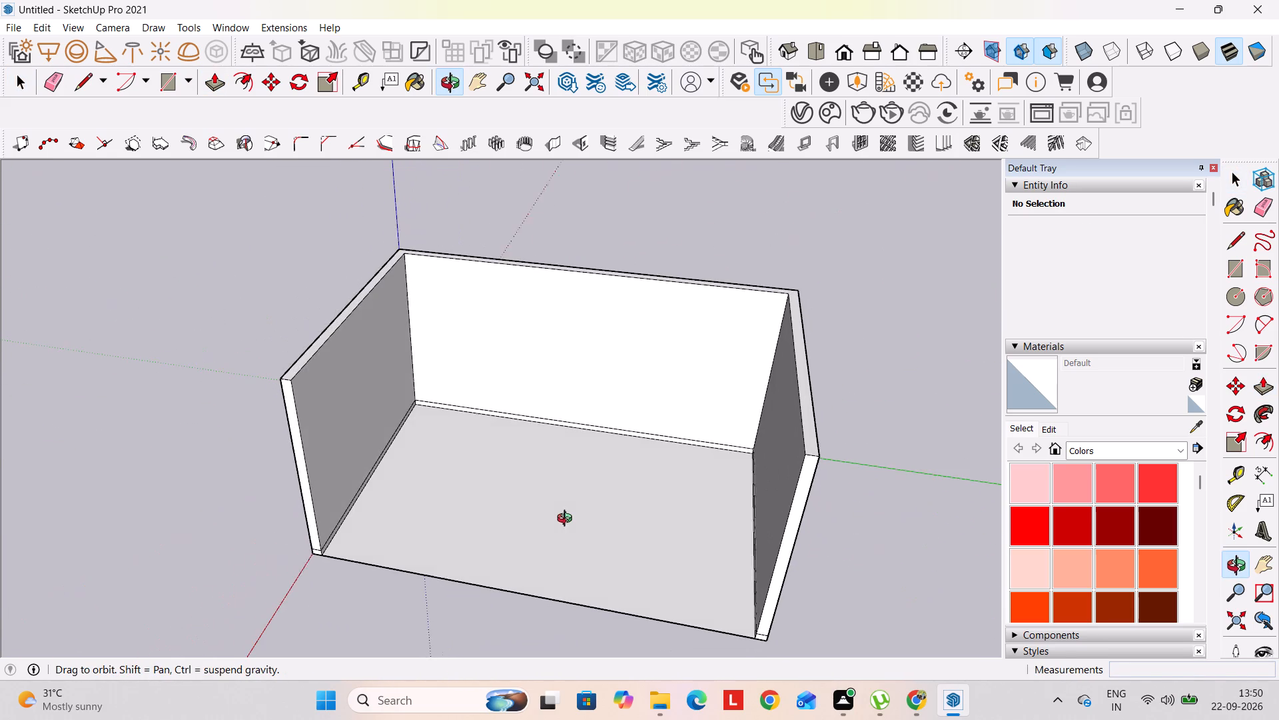
middle_click_drag(568, 520, 569, 521)
scroll(584, 459, "up", 2)
middle_click_drag(623, 468, 330, 475)
middle_click_drag(399, 433, 498, 573, "shift")
middle_click_drag(606, 534, 497, 485)
scroll(370, 469, "up", 4)
middle_click_drag(424, 484, 440, 531, "shift")
middle_click_drag(525, 570, 525, 537)
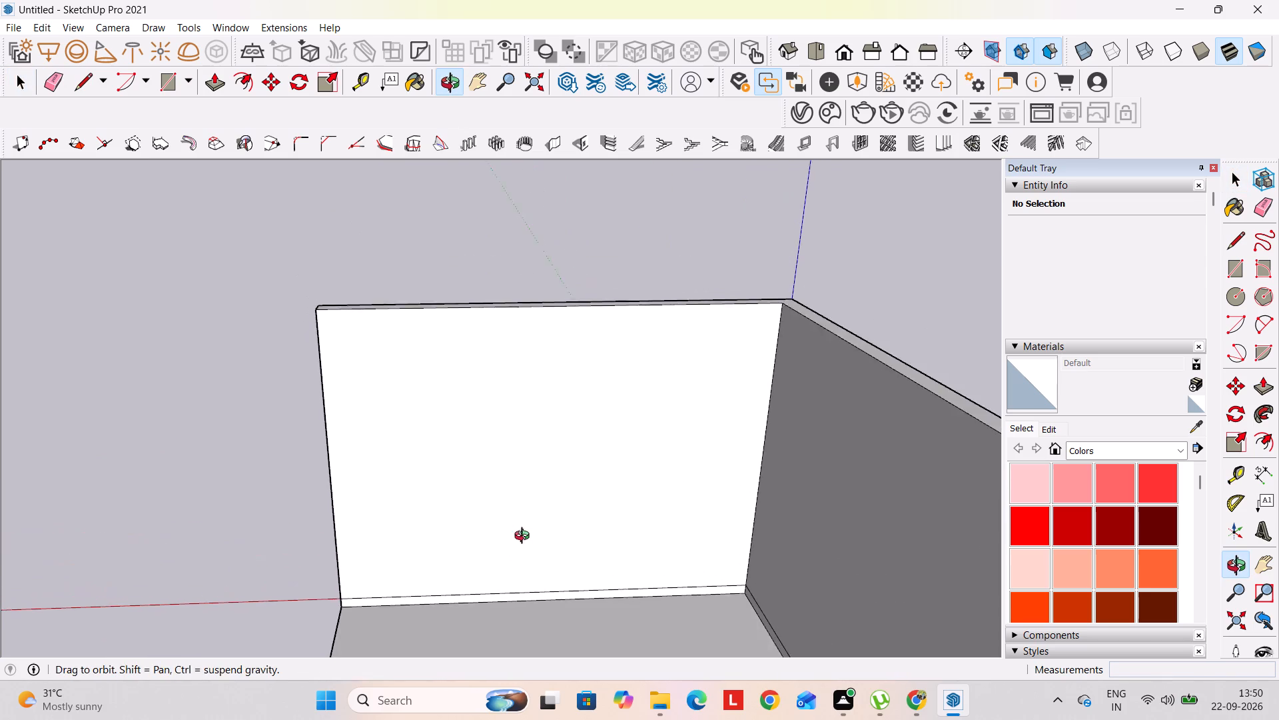
middle_click_drag(525, 537, 525, 520)
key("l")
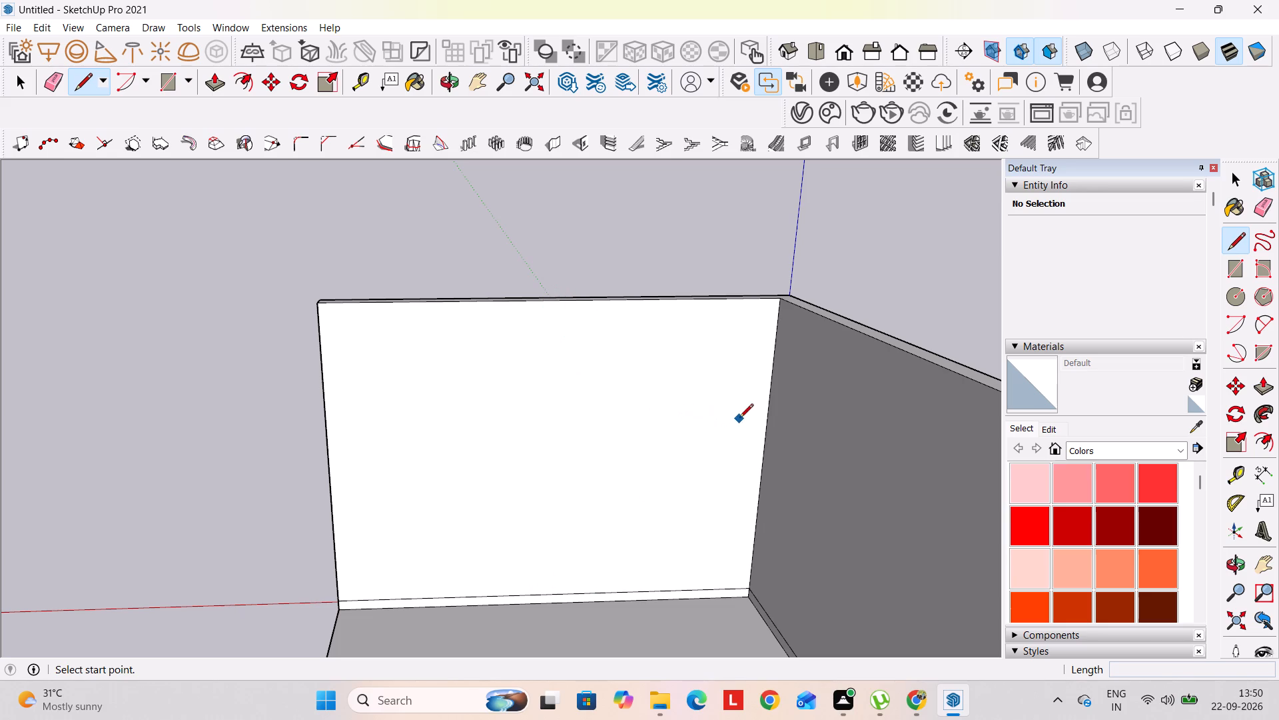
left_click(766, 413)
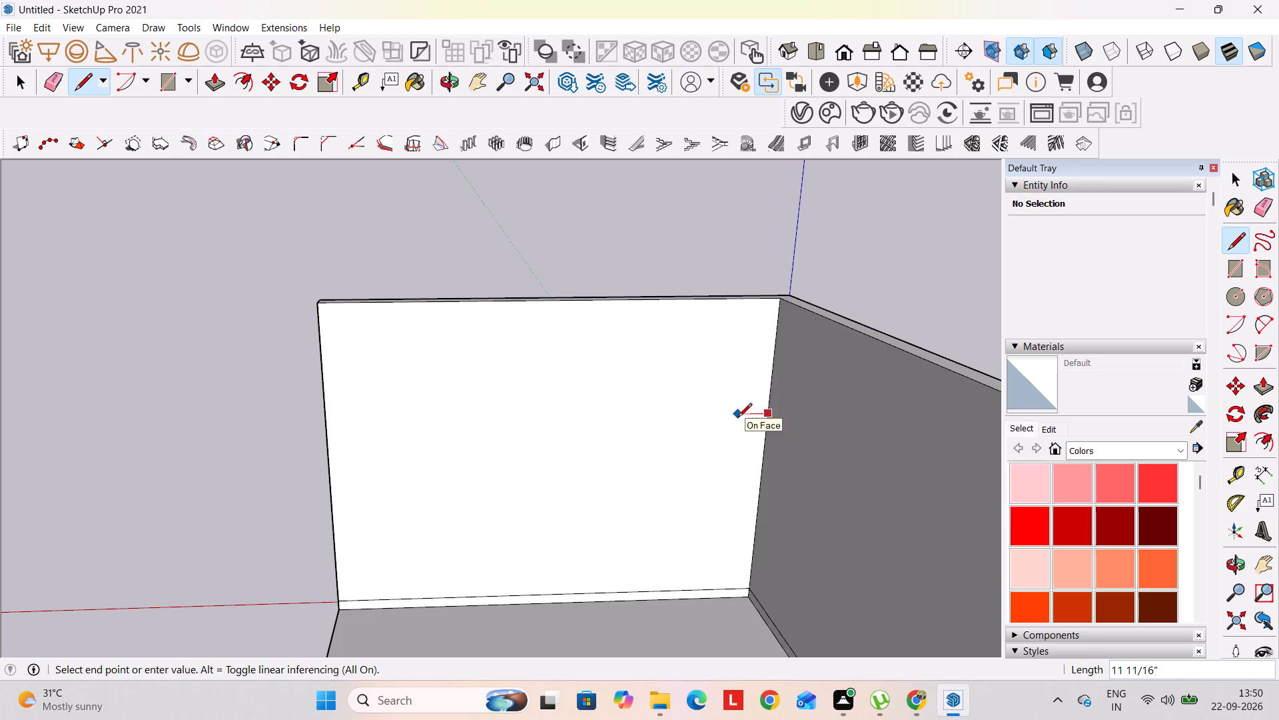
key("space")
Place a vertical guide 10" from the back corner on the inner face of the short side wall.
type("t")
left_click(771, 405)
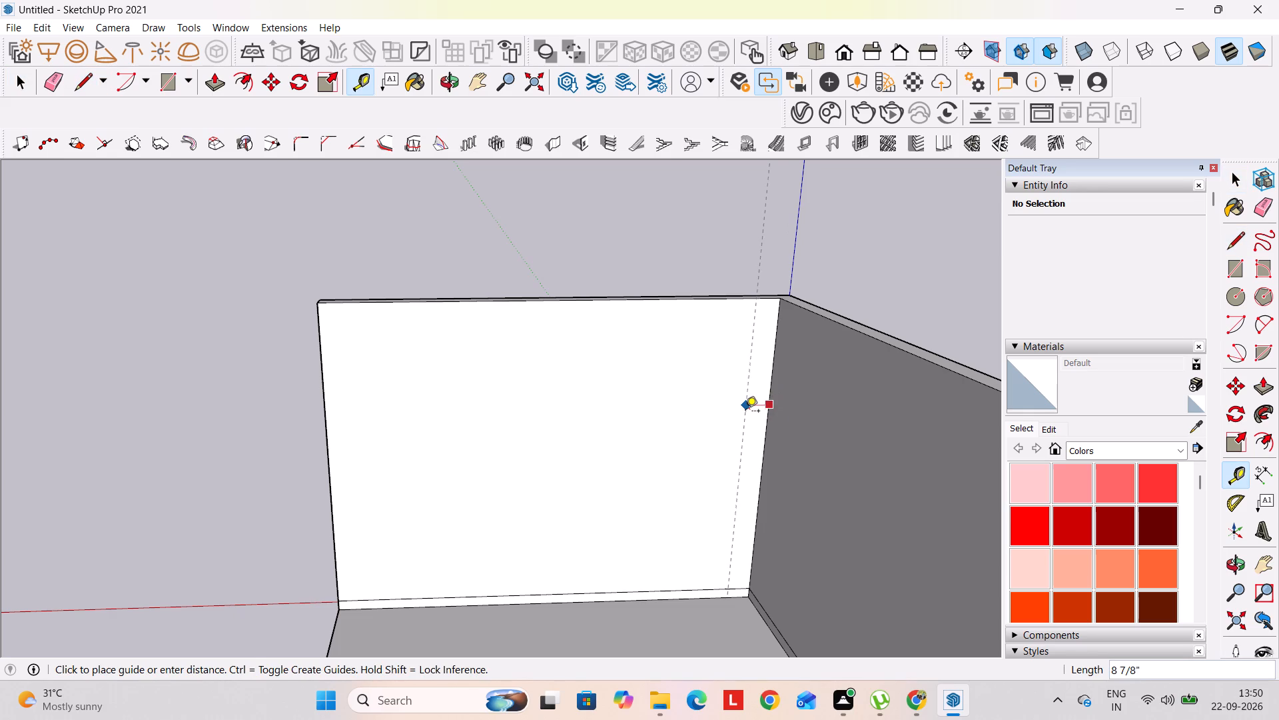
type("10\"")
key("Return")
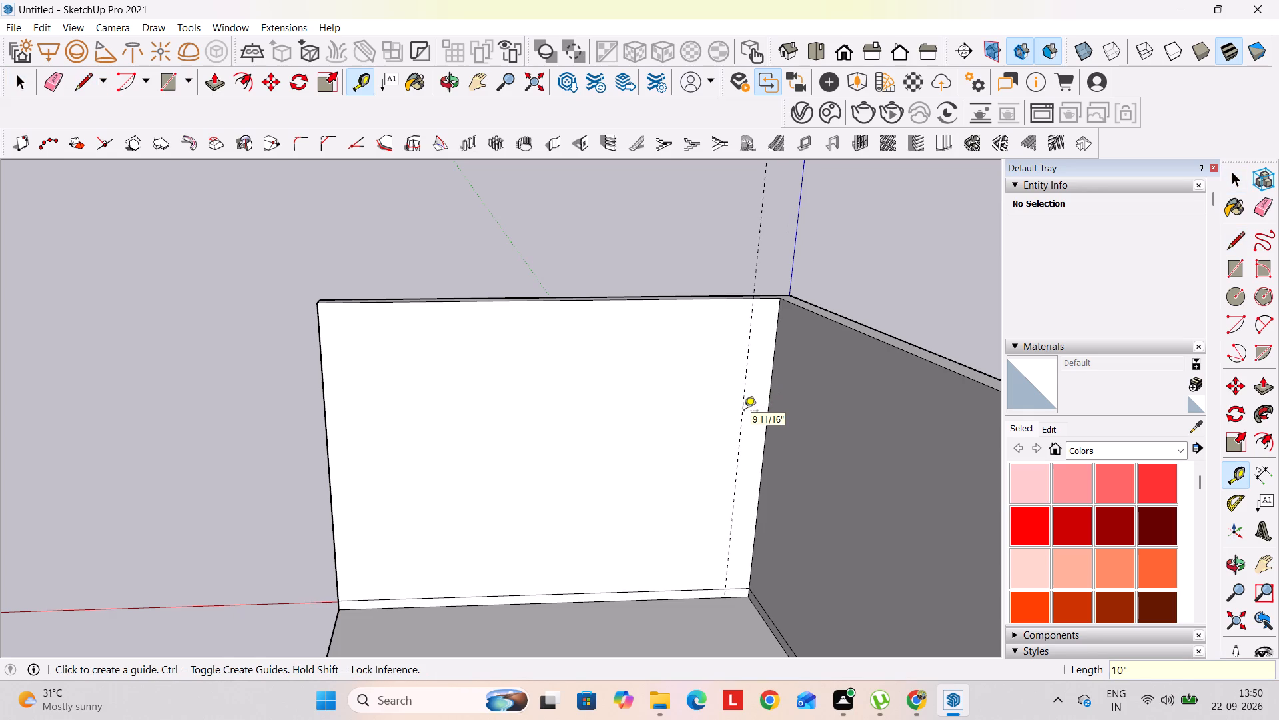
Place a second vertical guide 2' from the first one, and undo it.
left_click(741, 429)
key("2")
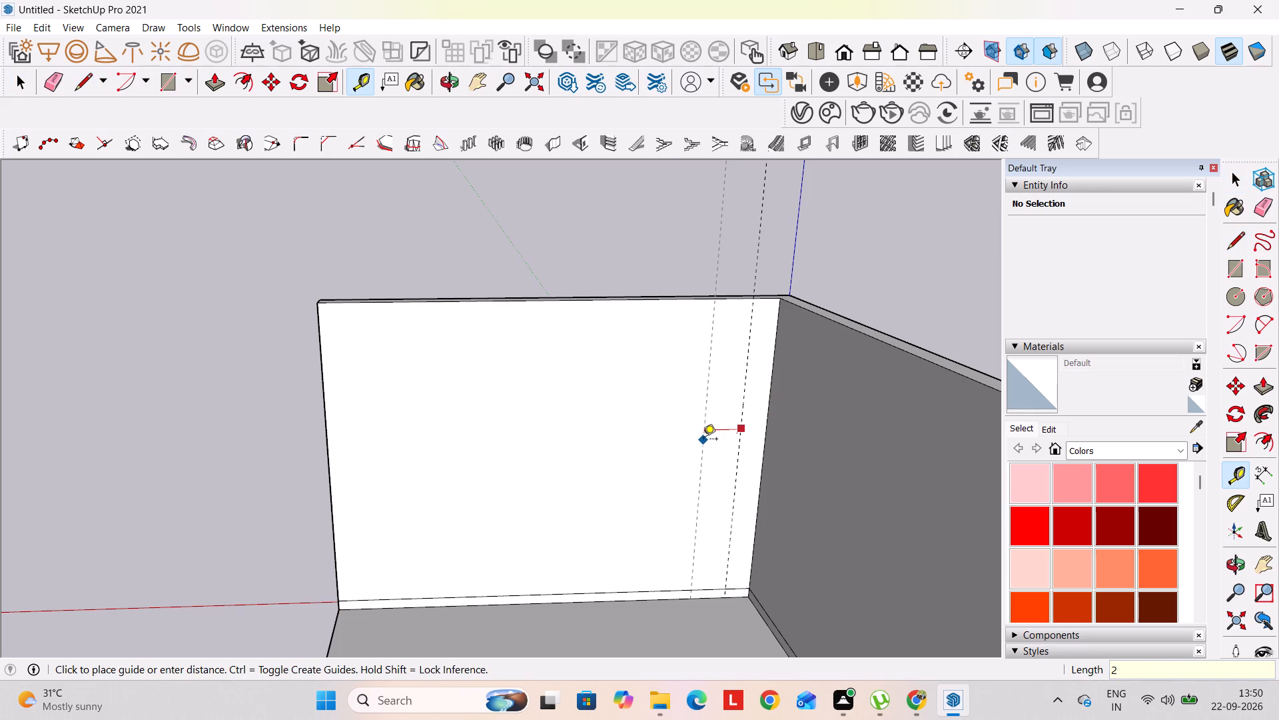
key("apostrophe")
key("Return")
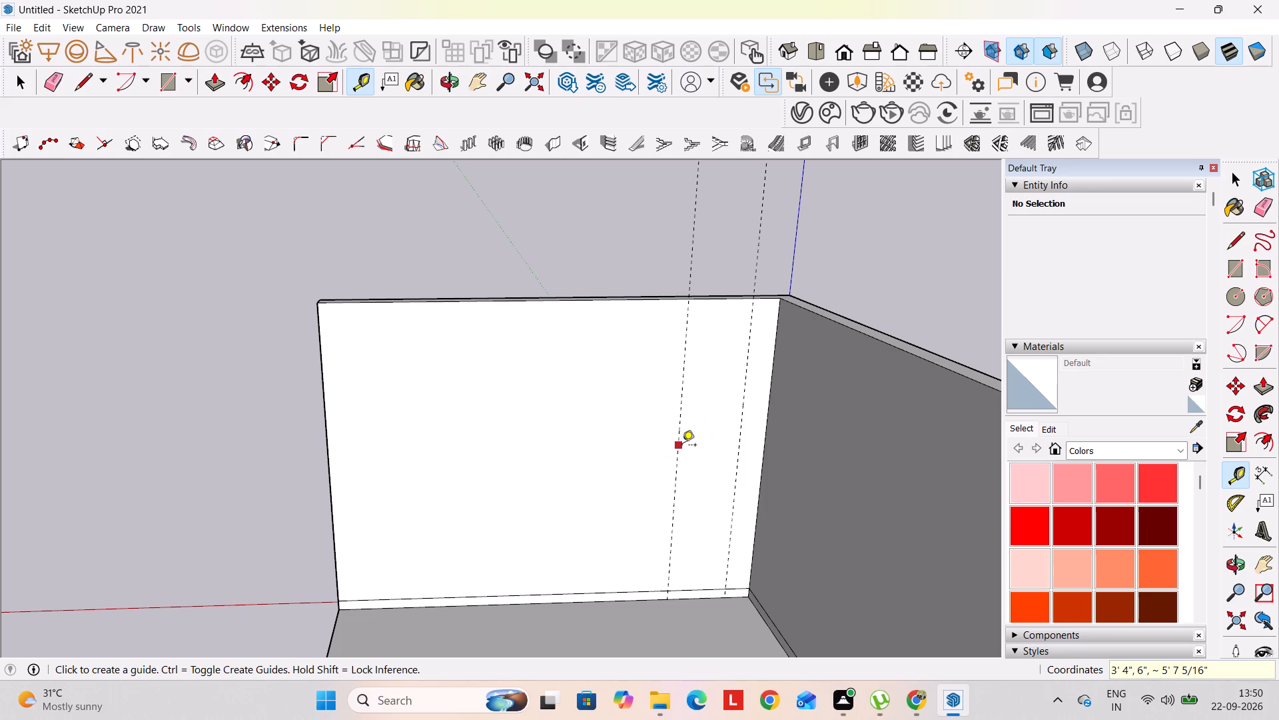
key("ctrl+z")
Place a vertical guide 1' 6" from the first guide on the short side wall.
left_click(738, 424)
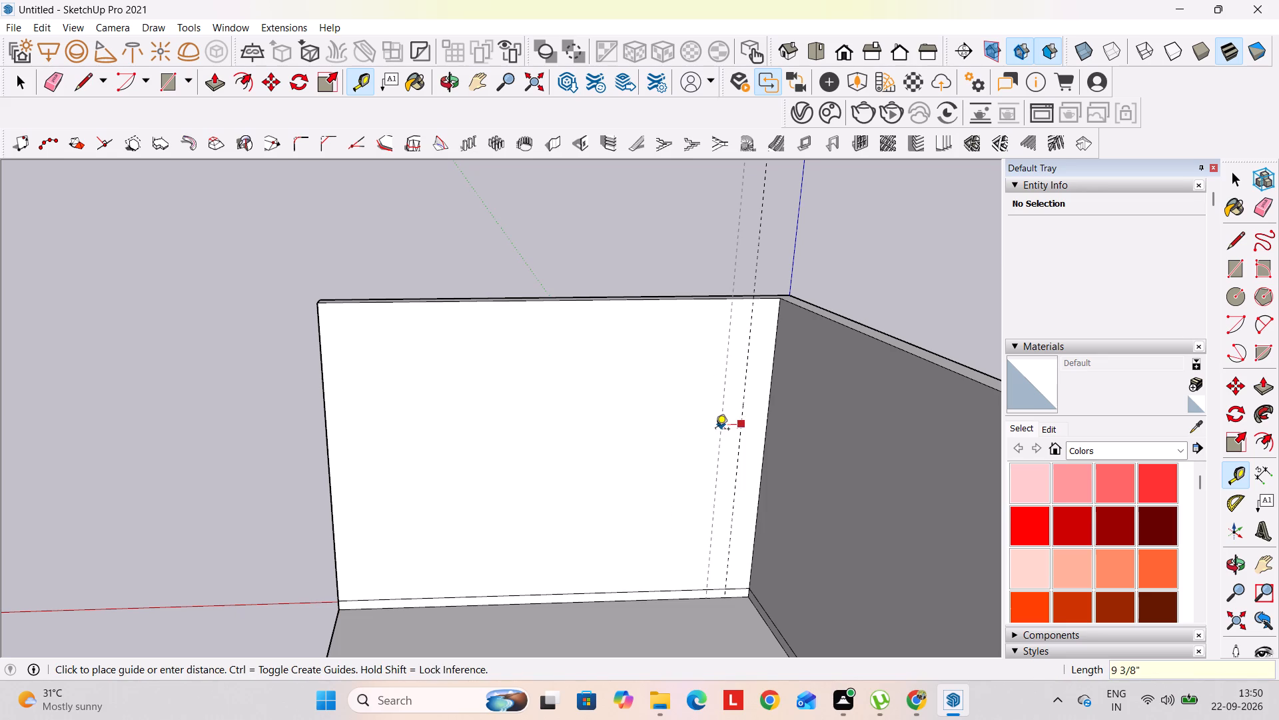
type("1'")
type("6\"")
key("Return")
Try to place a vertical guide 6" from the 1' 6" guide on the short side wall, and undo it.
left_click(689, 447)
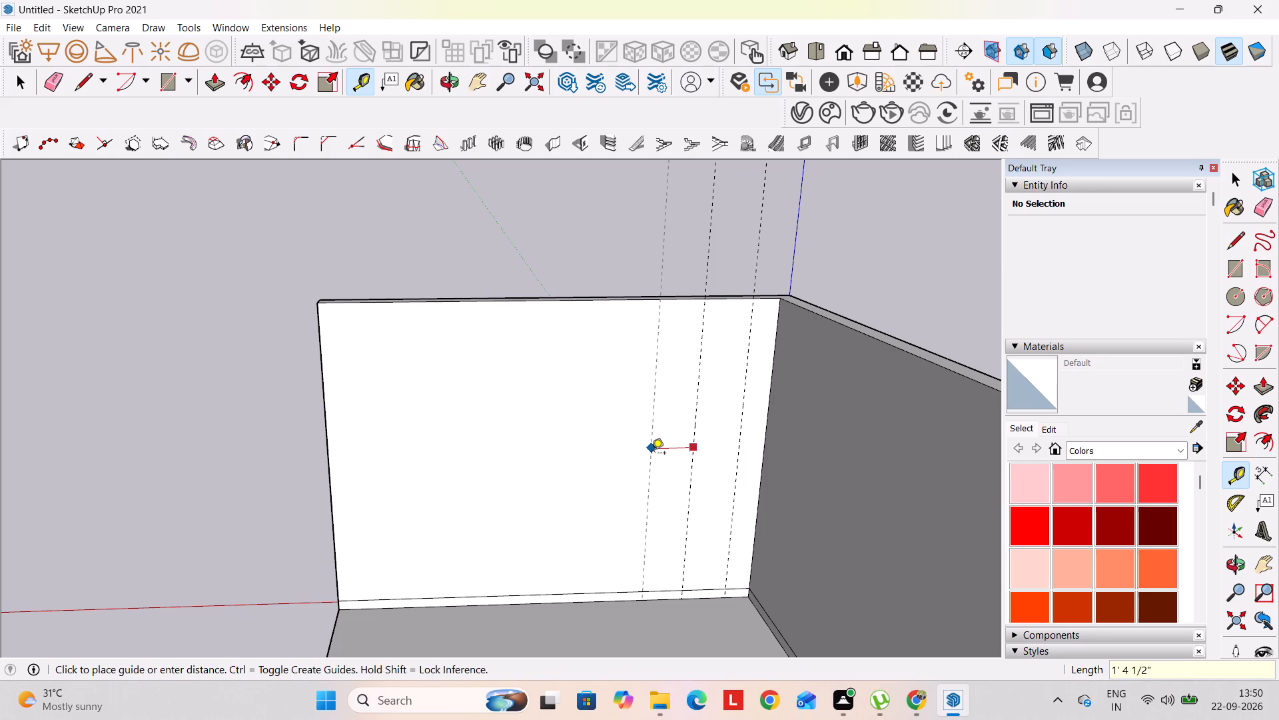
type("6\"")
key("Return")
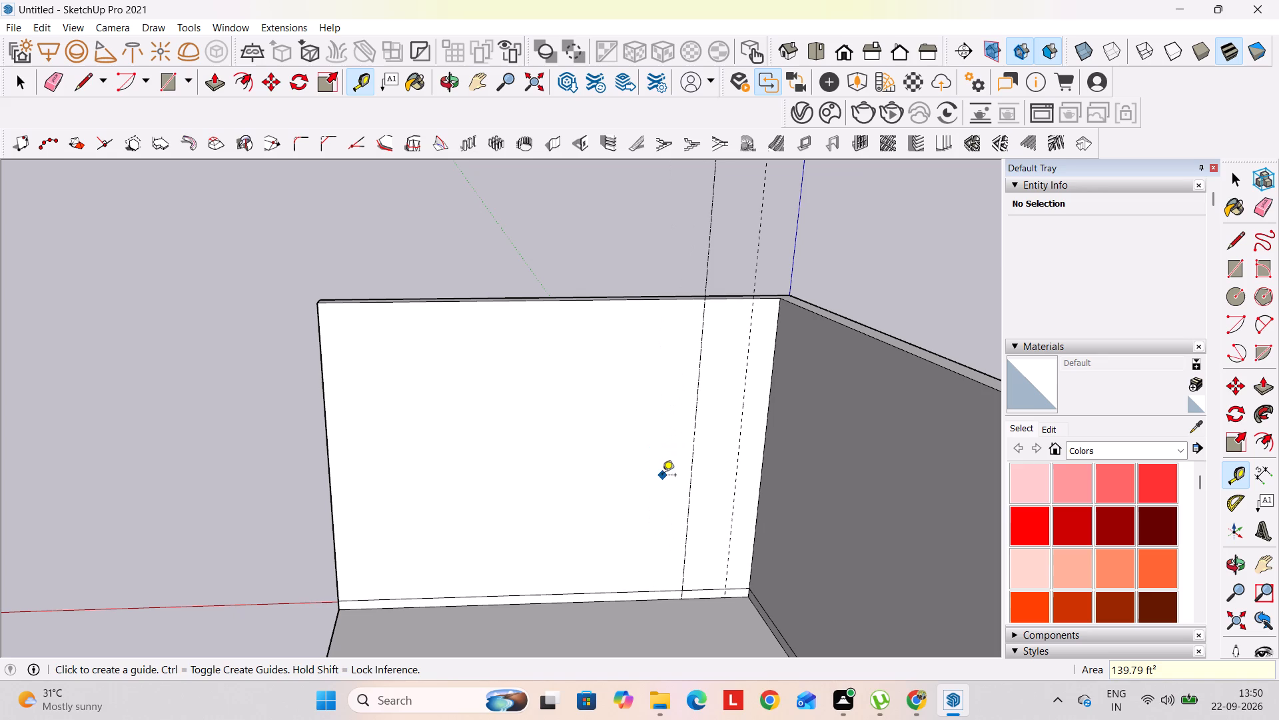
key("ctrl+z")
Place a vertical guide 6" inward from the 1' 6" guide on the short side wall.
left_click(693, 448)
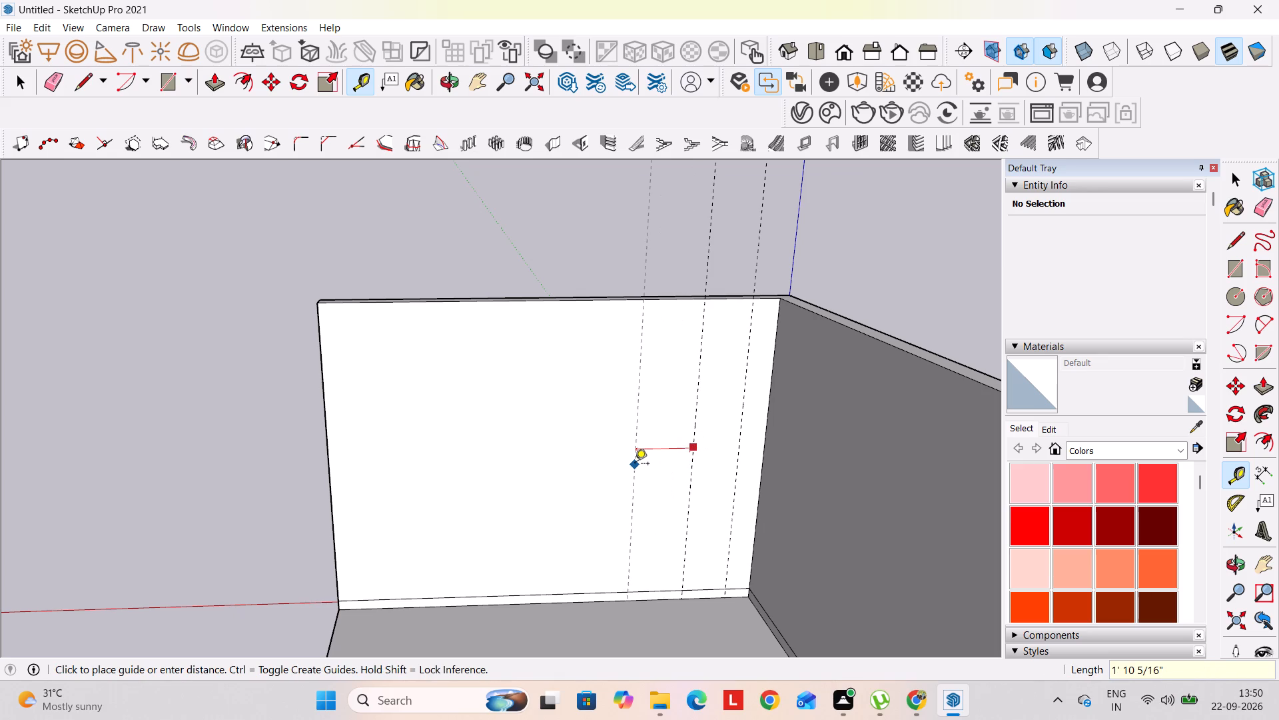
type("6\"")
key("Return")
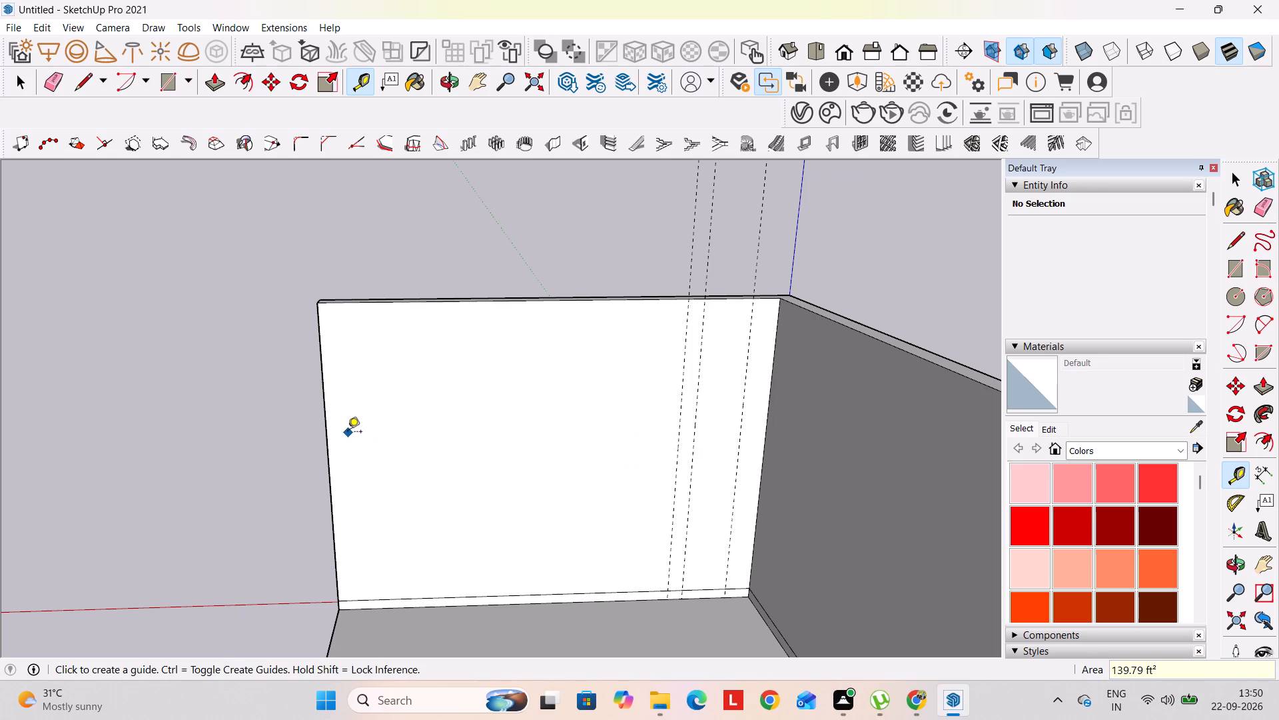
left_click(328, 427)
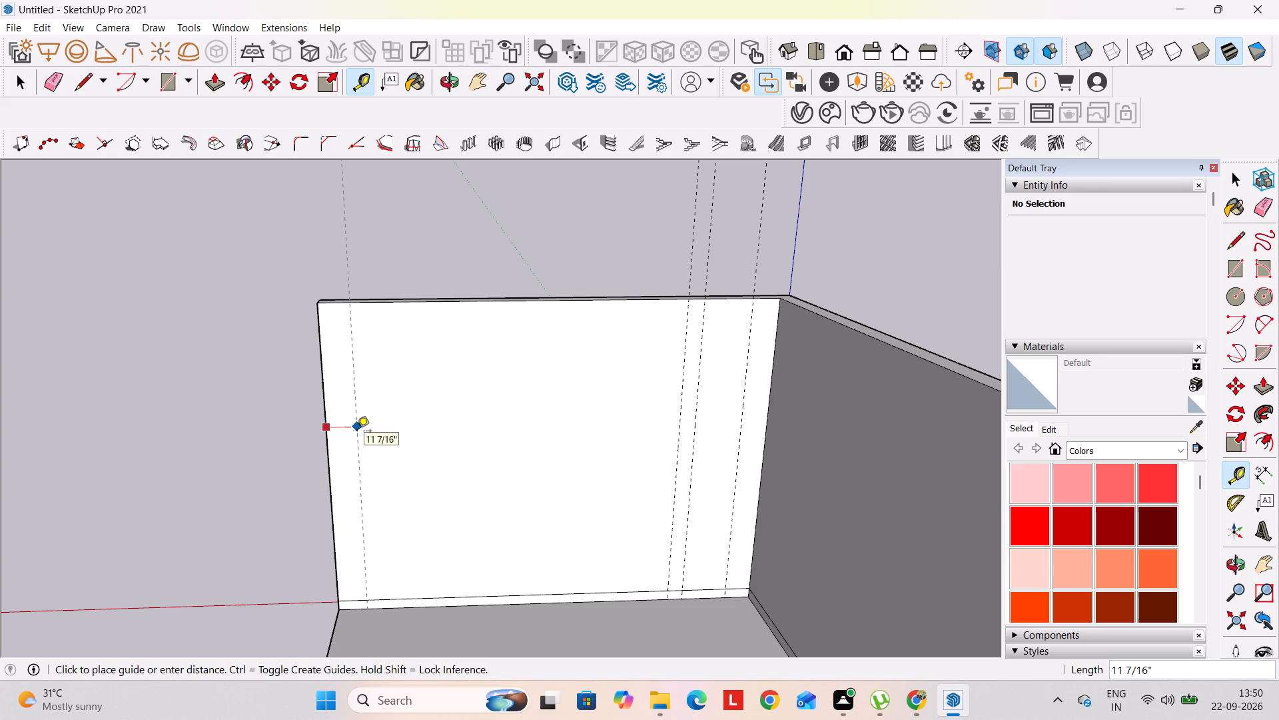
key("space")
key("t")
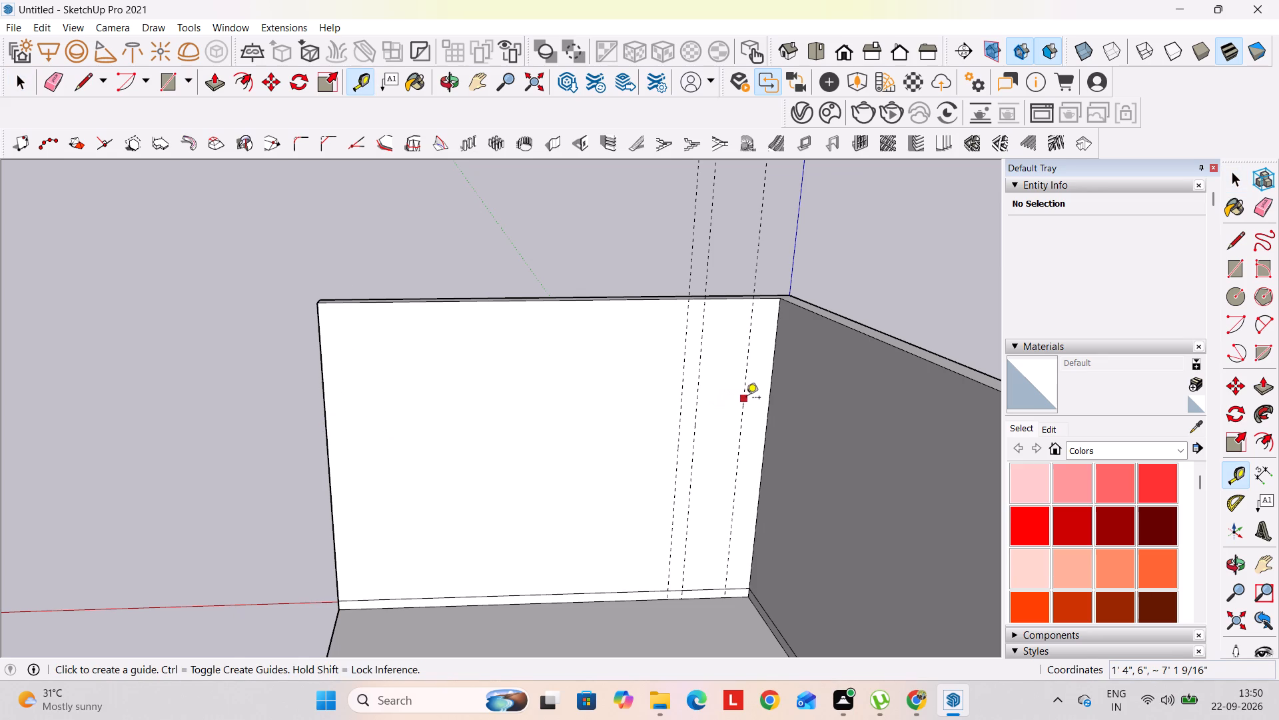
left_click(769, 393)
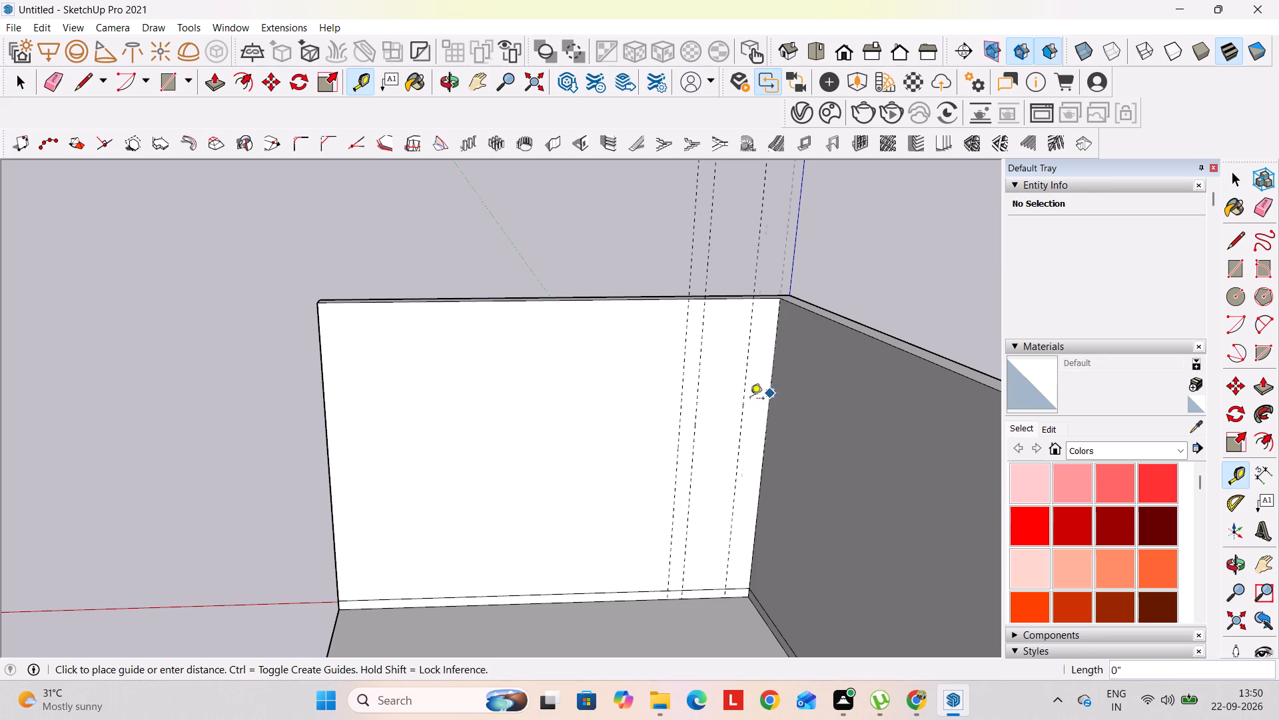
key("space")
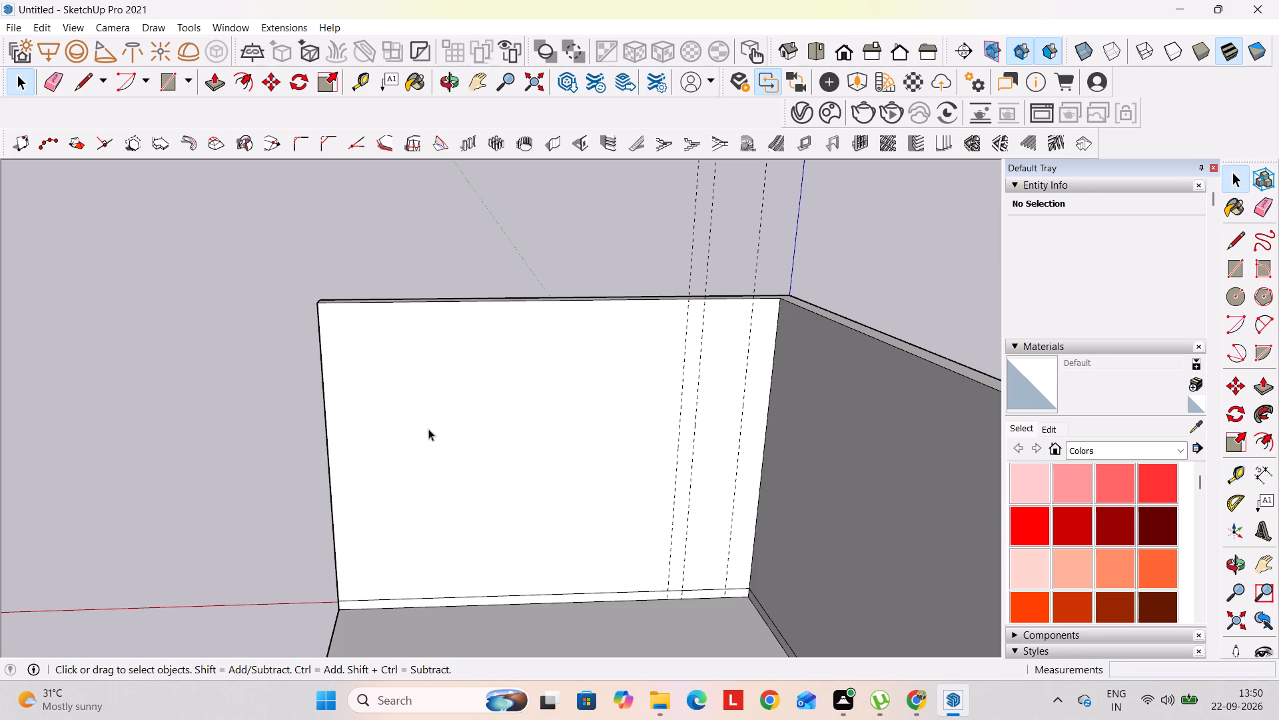
Place a vertical guide 10" from the free end of the short side wall, opposite the back corner.
key("t")
left_click(328, 423)
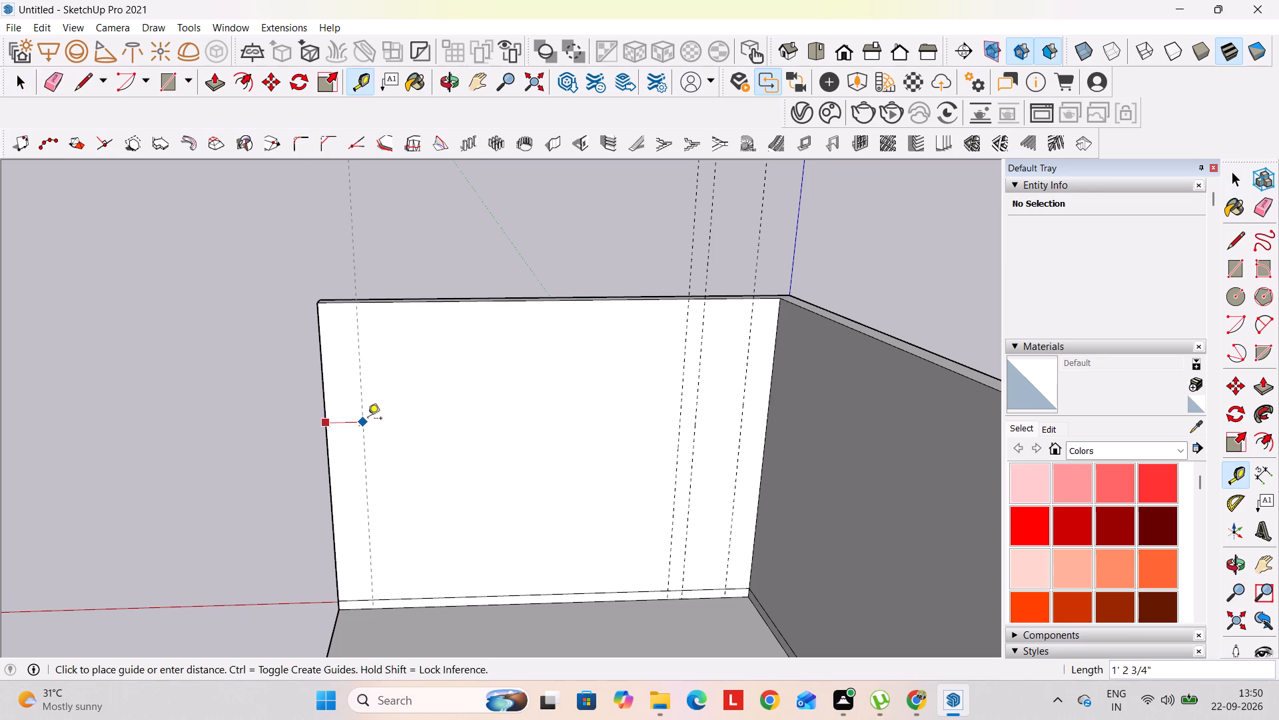
type("10\"")
key("Return")
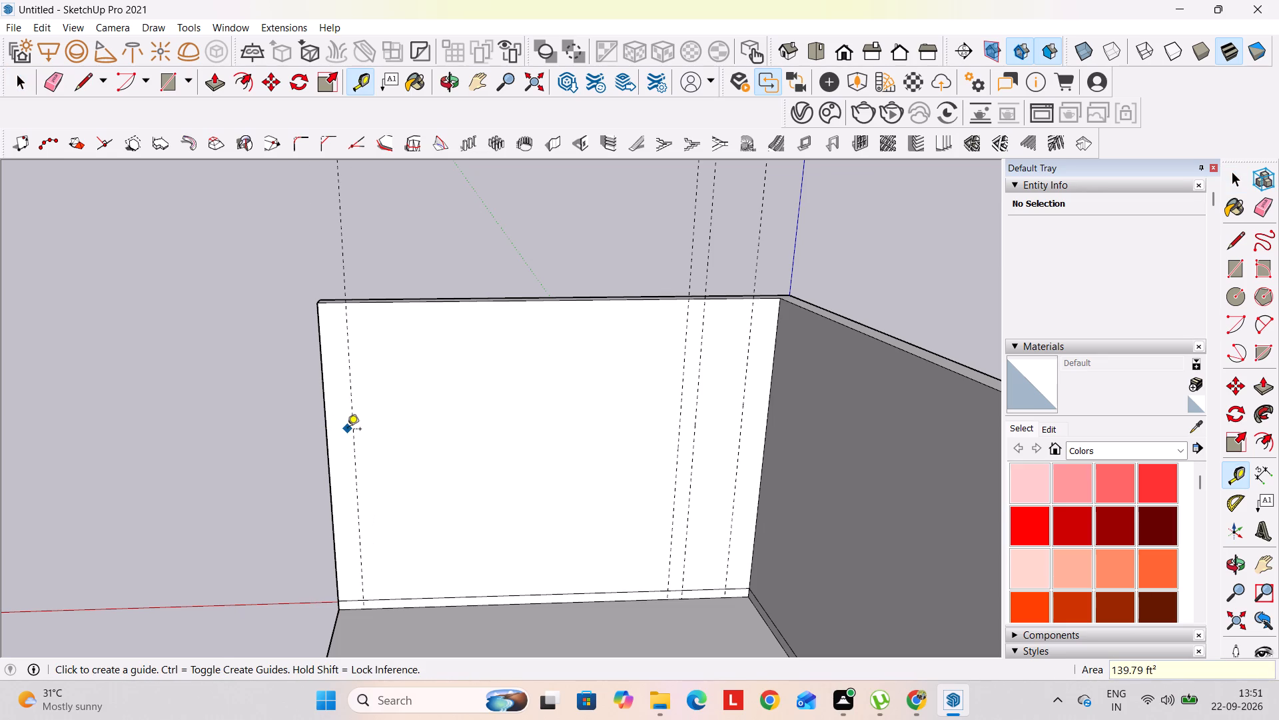
Place a vertical guide 1' 6" inward from the guide near the wall's free end.
left_click(354, 427)
type("1;")
key("BackSpace")
key("apostrophe")
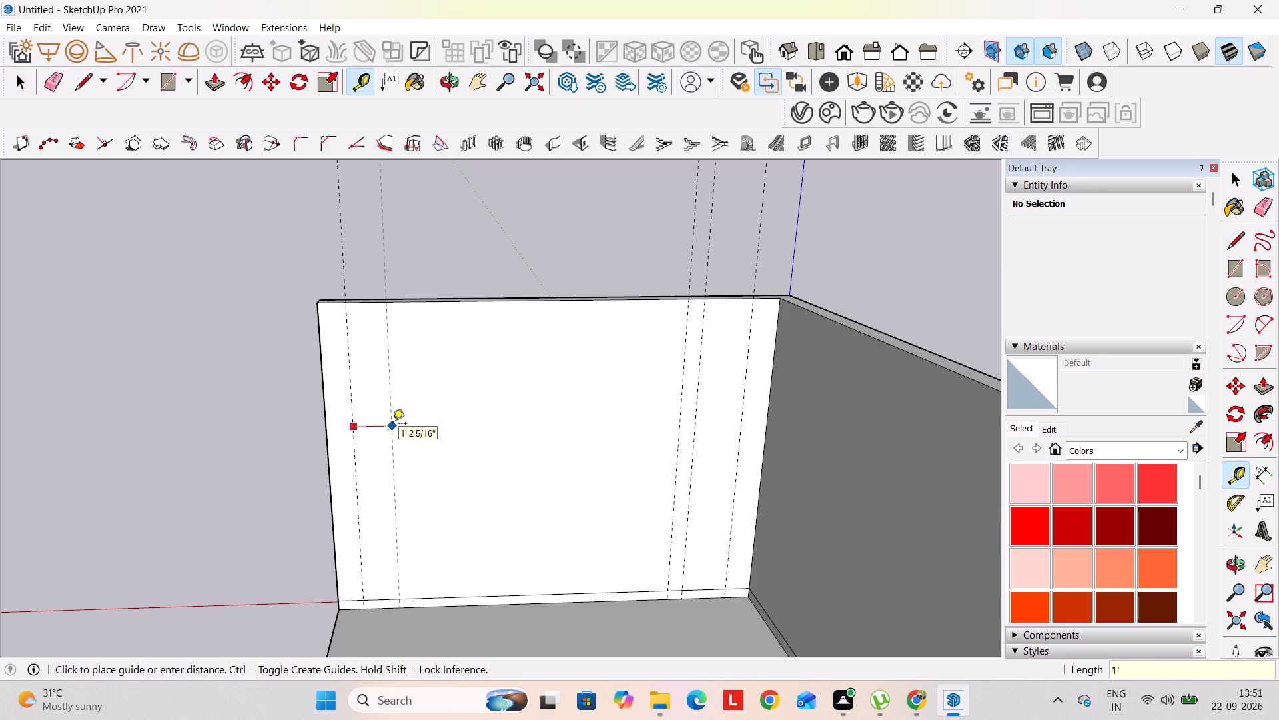
key("BackSpace")
key("BackSpace")
type("1'6\"")
key("Return")
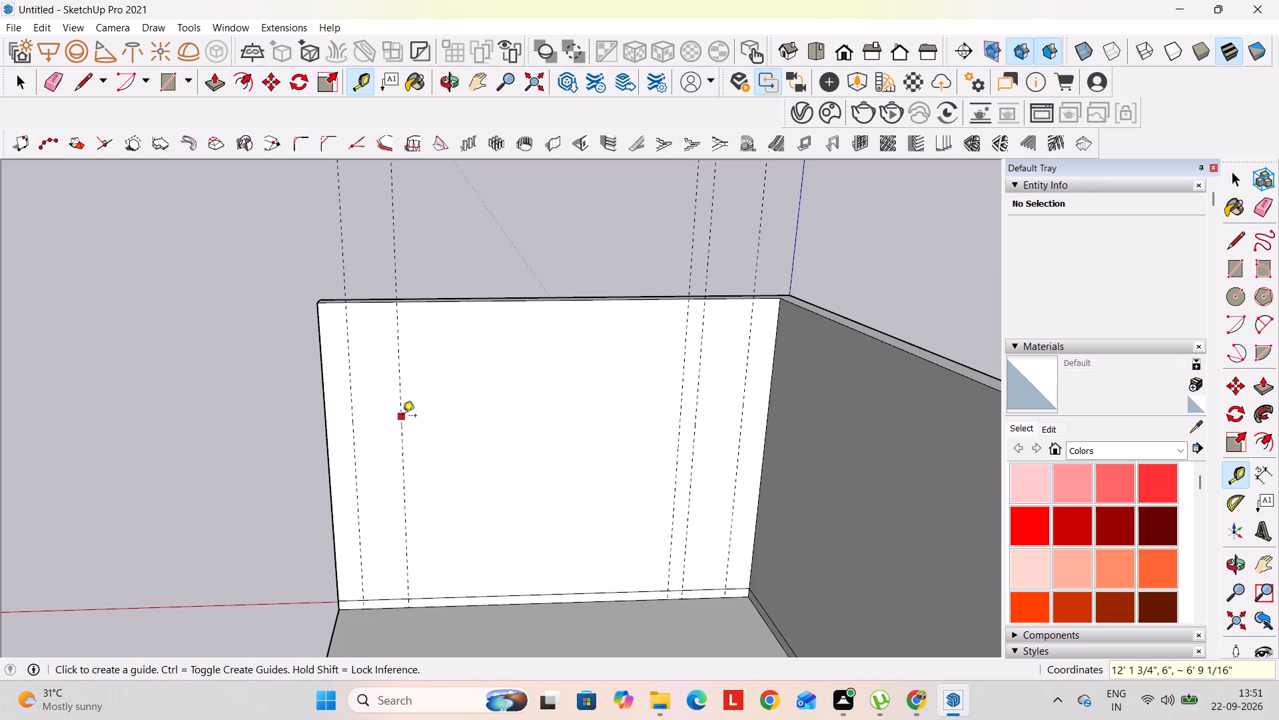
Place a third vertical guide at the free end's side, 6" further inward from the 1' 6" one.
left_click(402, 417)
type("6\"")
key("Return")
key("space")
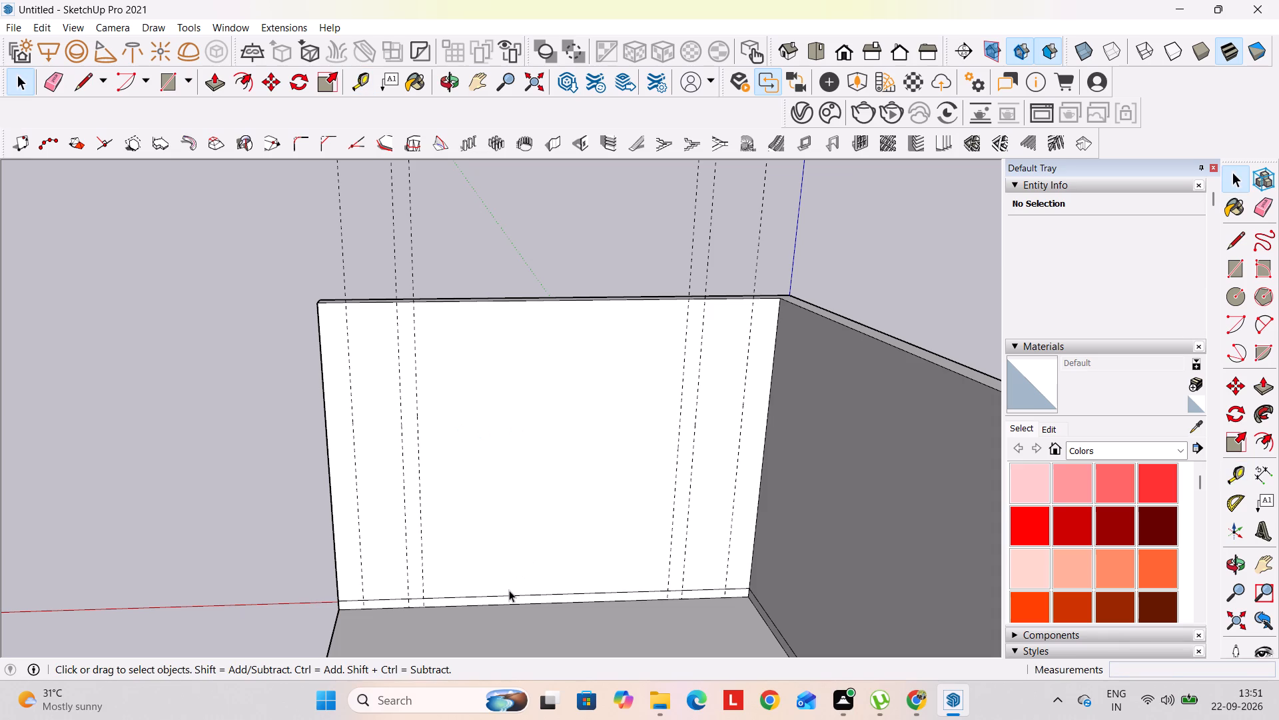
Place a horizontal guide 10" above the skirting line at the base of the short side wall.
key("t")
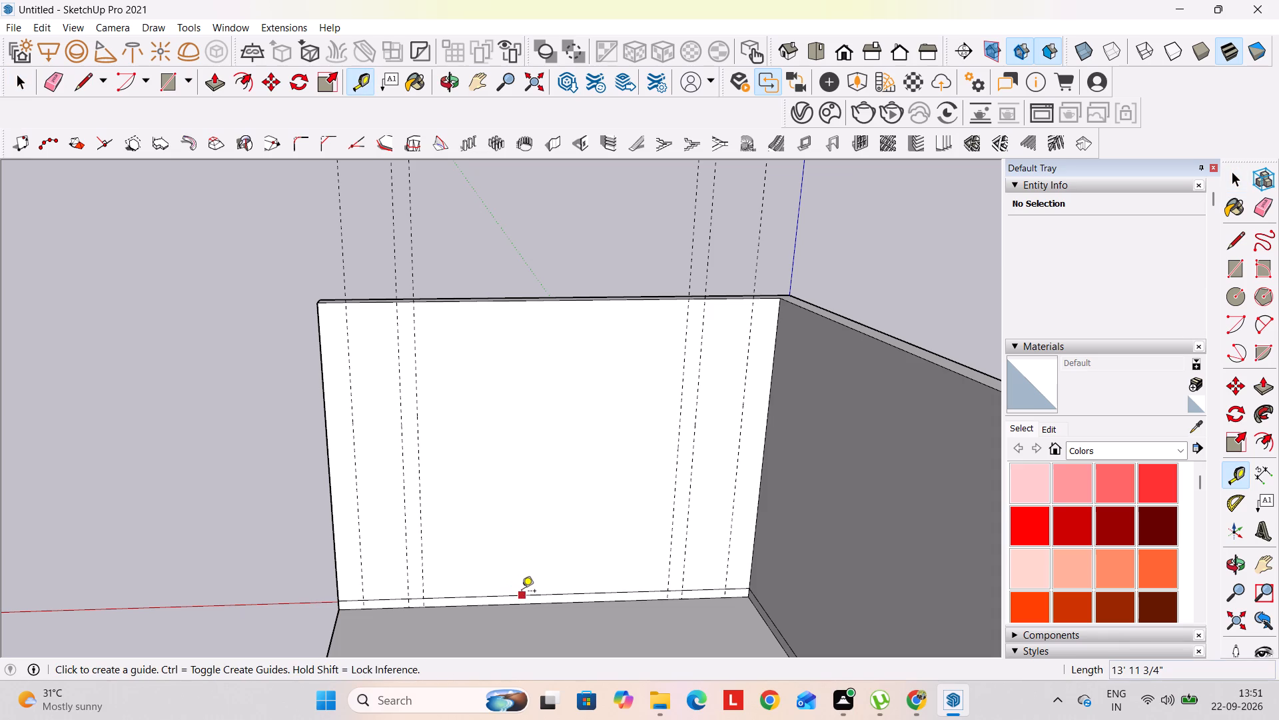
left_click(522, 592)
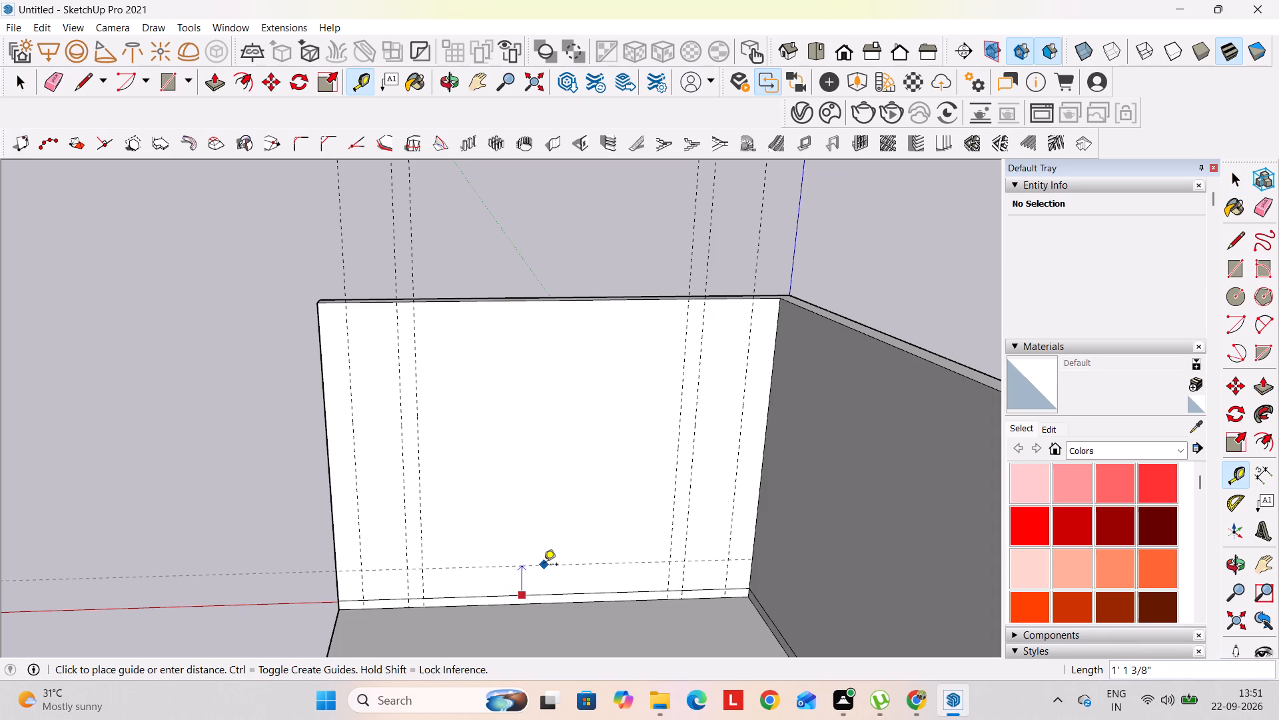
key("1")
type("0\"")
key("Return")
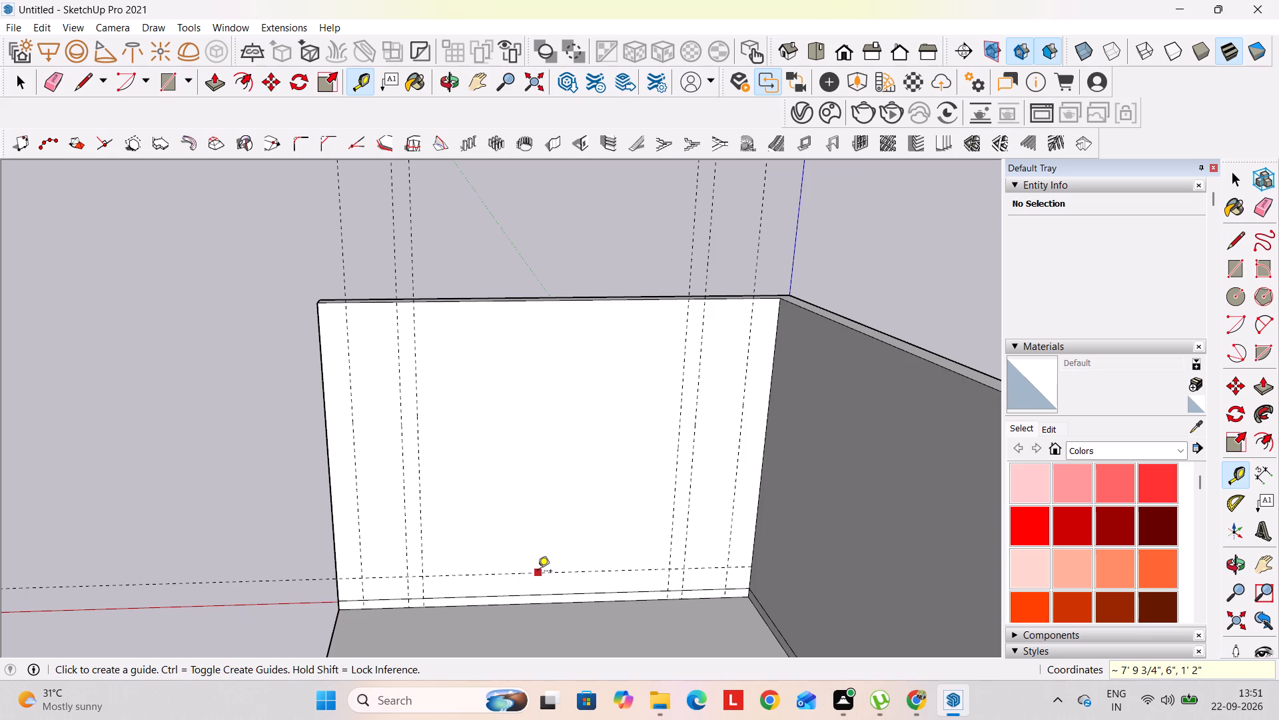
Place two more horizontal guides on the wall, one 12" above the first and the other 10" above that.
left_click(538, 572)
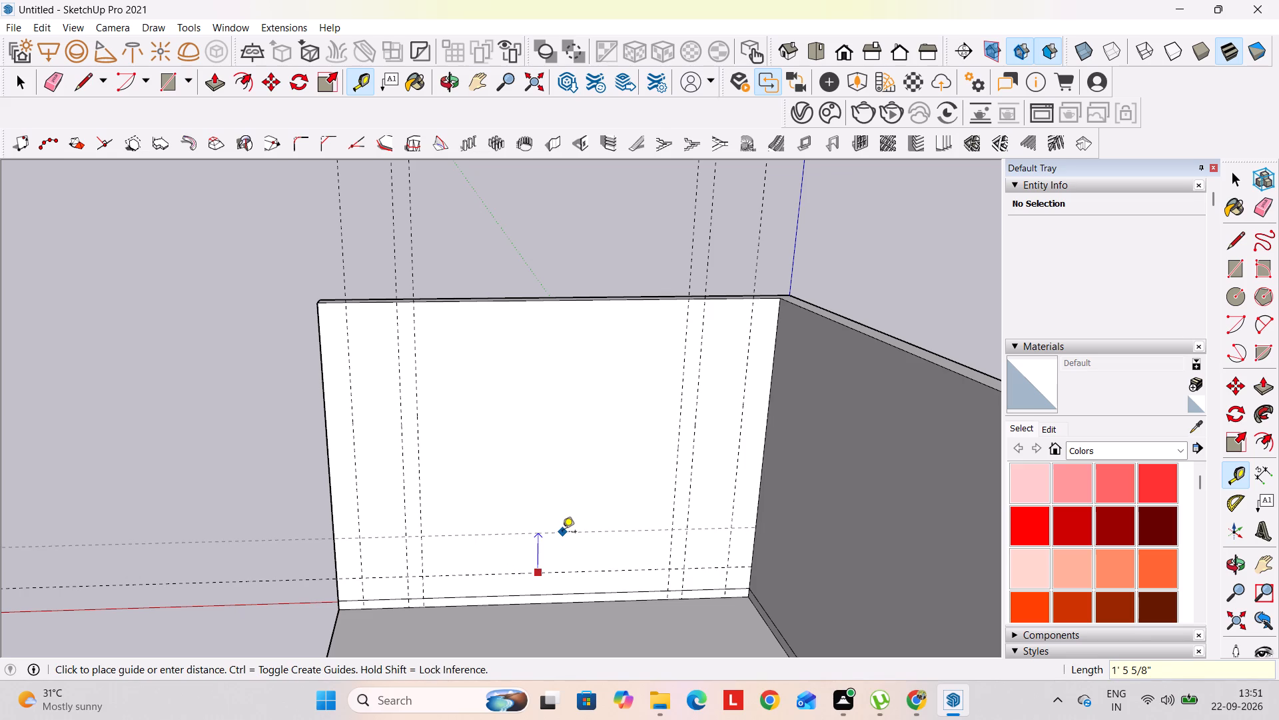
type("12\"")
key("Return")
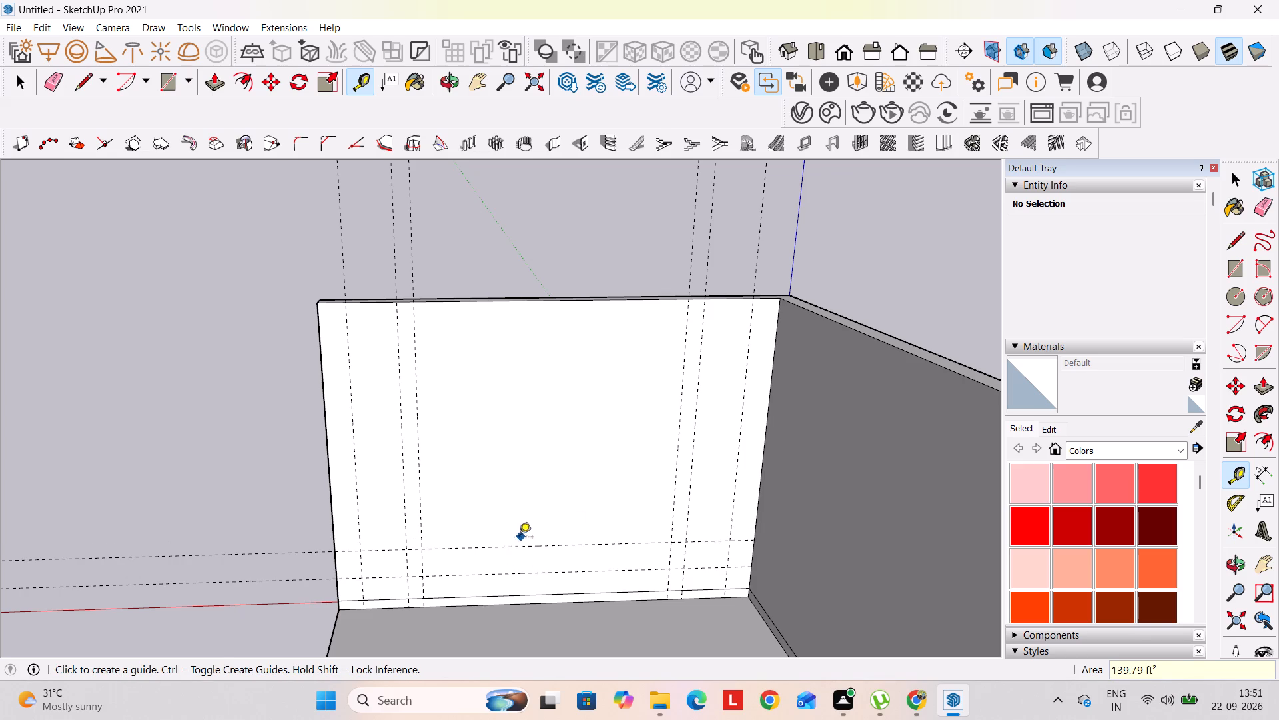
left_click(536, 548)
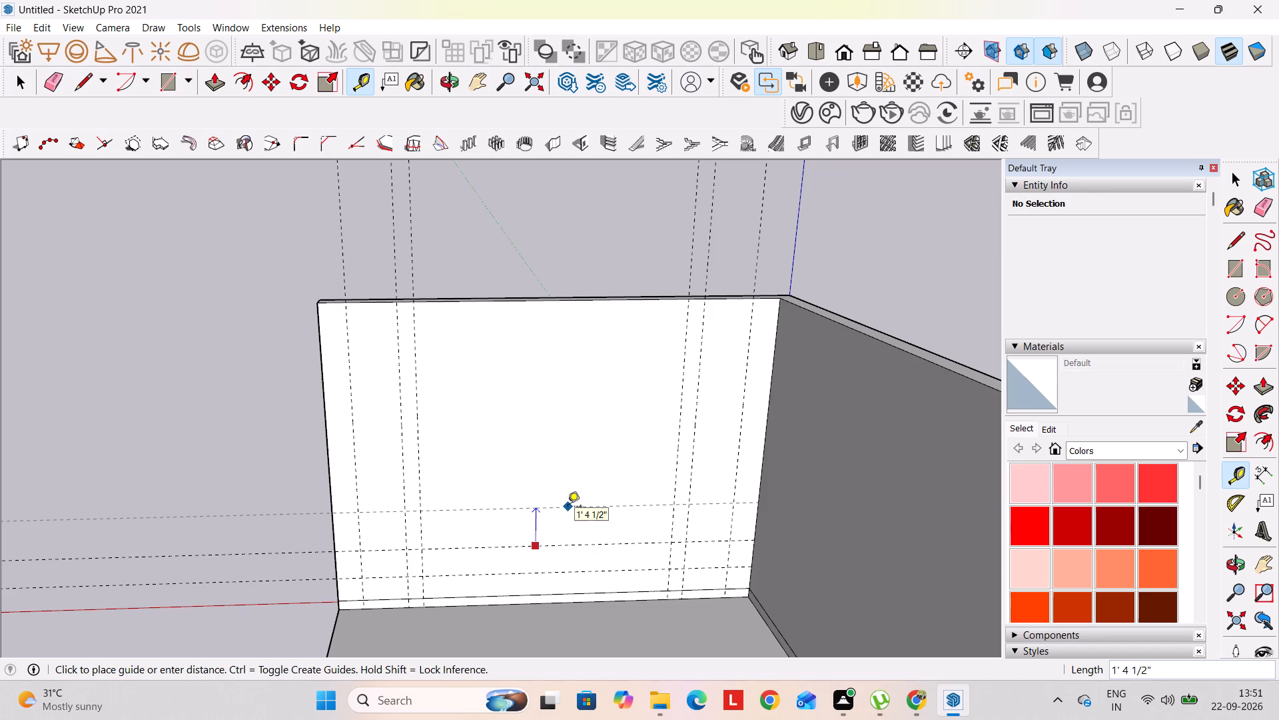
type("10\"")
key("Return")
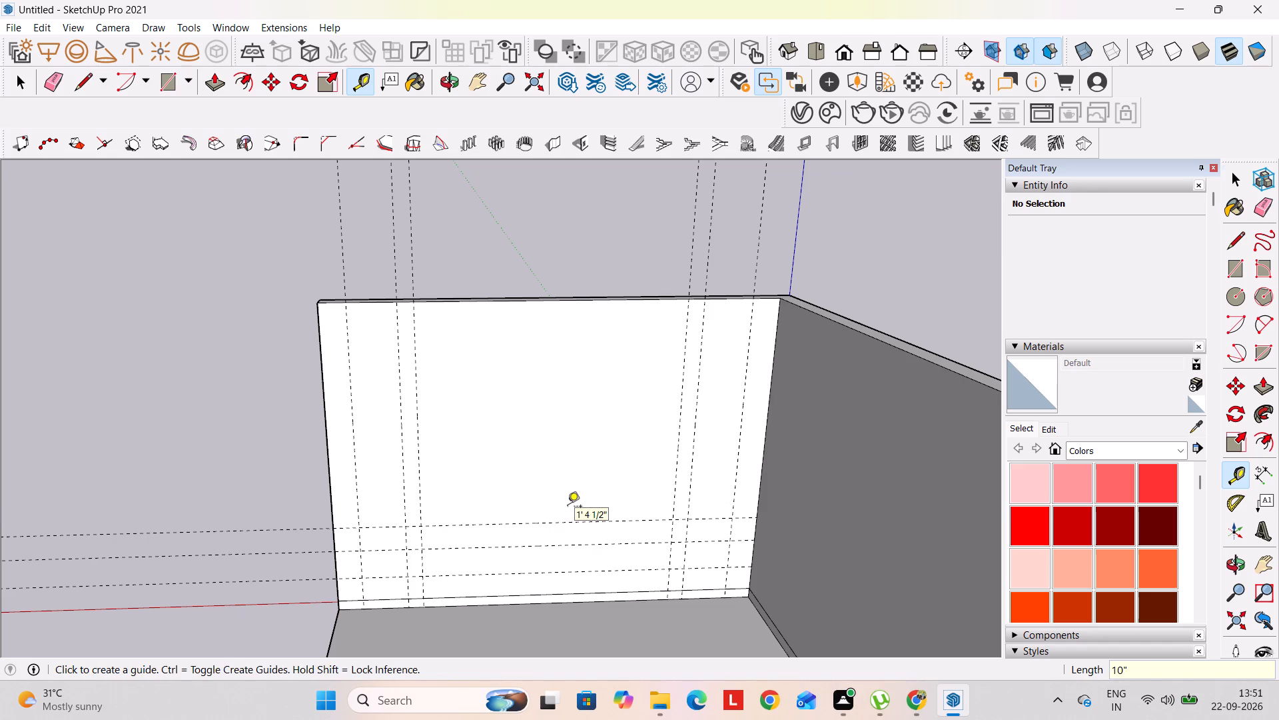
key("space")
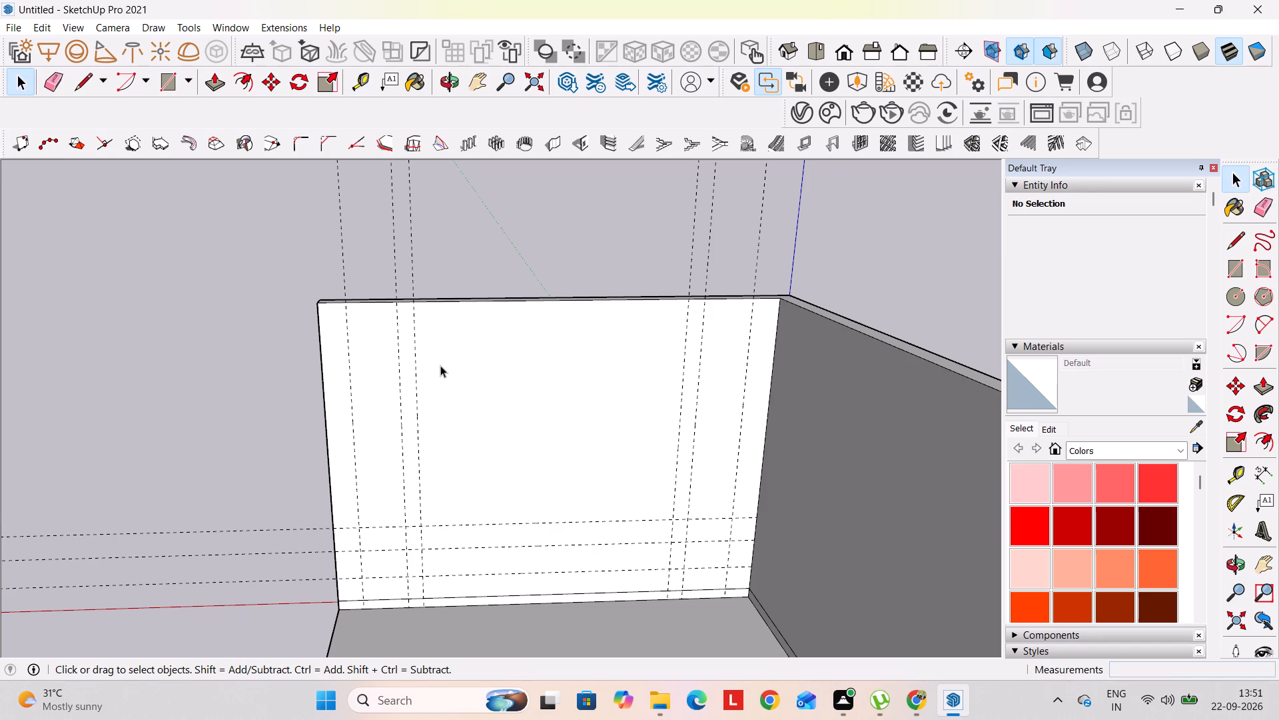
Draw a large rectangle between the two innermost vertical guides, from the wall's top edge down to the highest horizontal guide.
key("r")
left_click(414, 302)
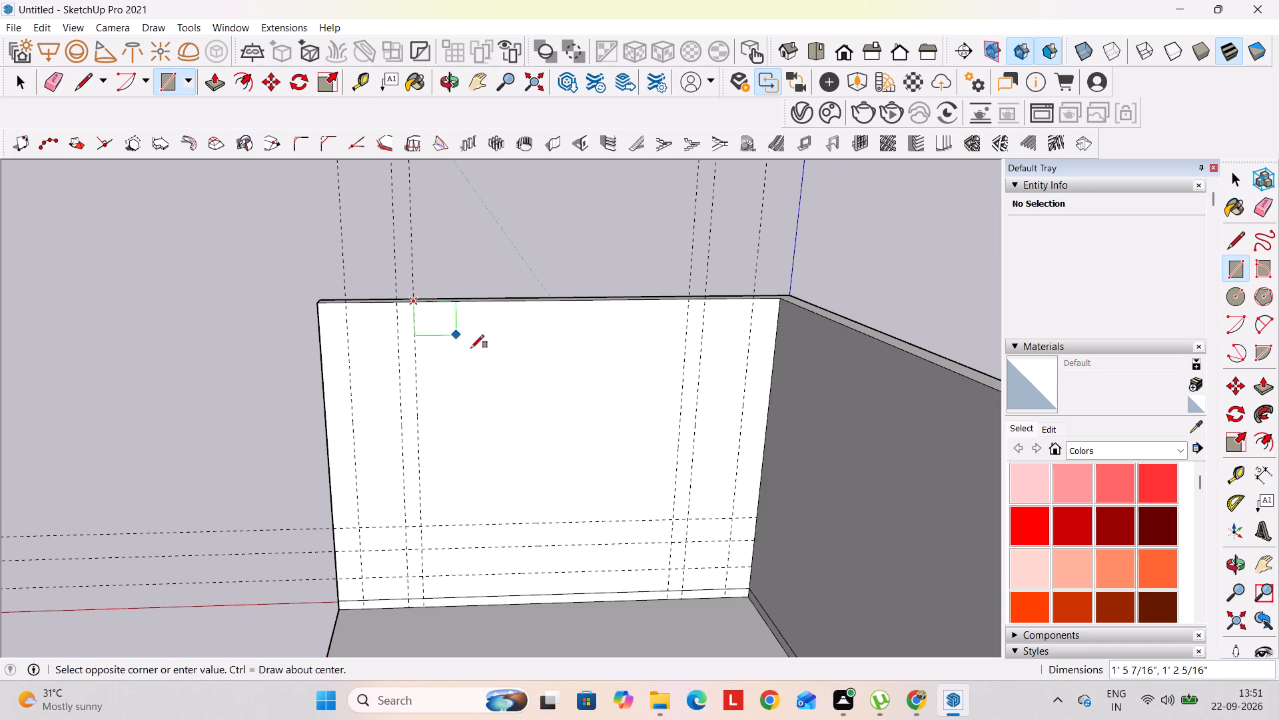
left_click(671, 519)
key("space")
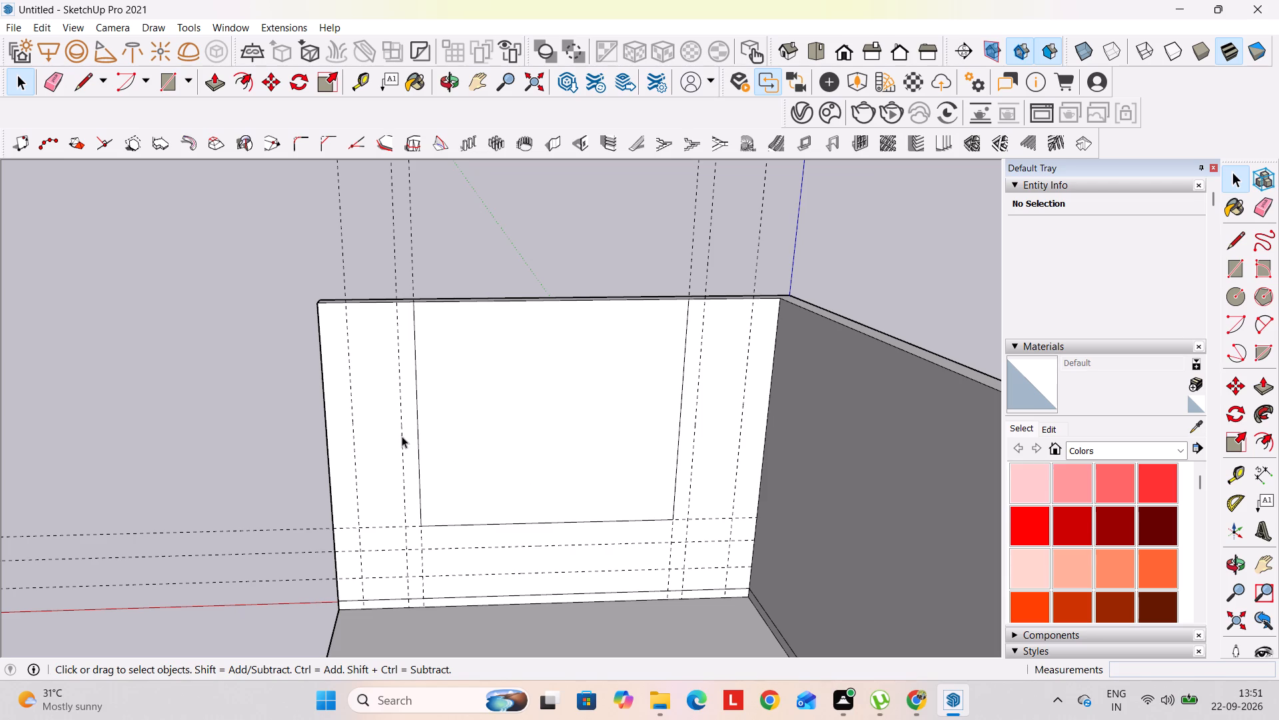
key("r")
key("space")
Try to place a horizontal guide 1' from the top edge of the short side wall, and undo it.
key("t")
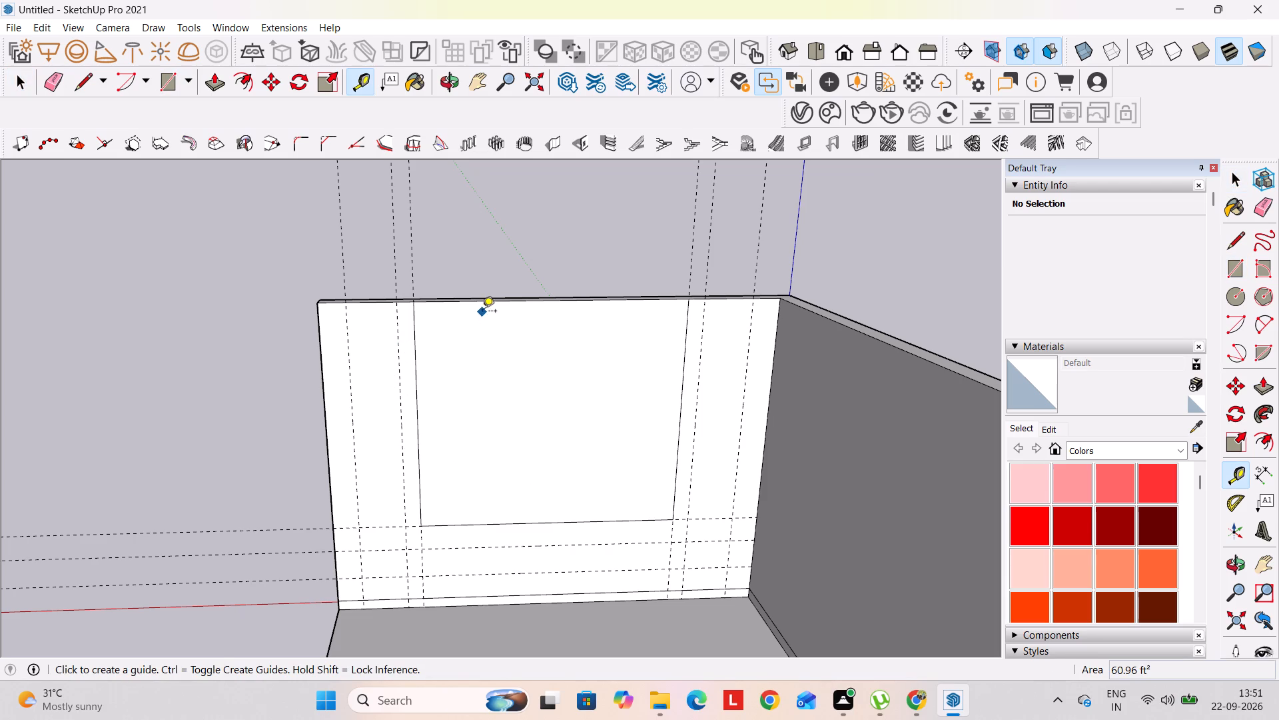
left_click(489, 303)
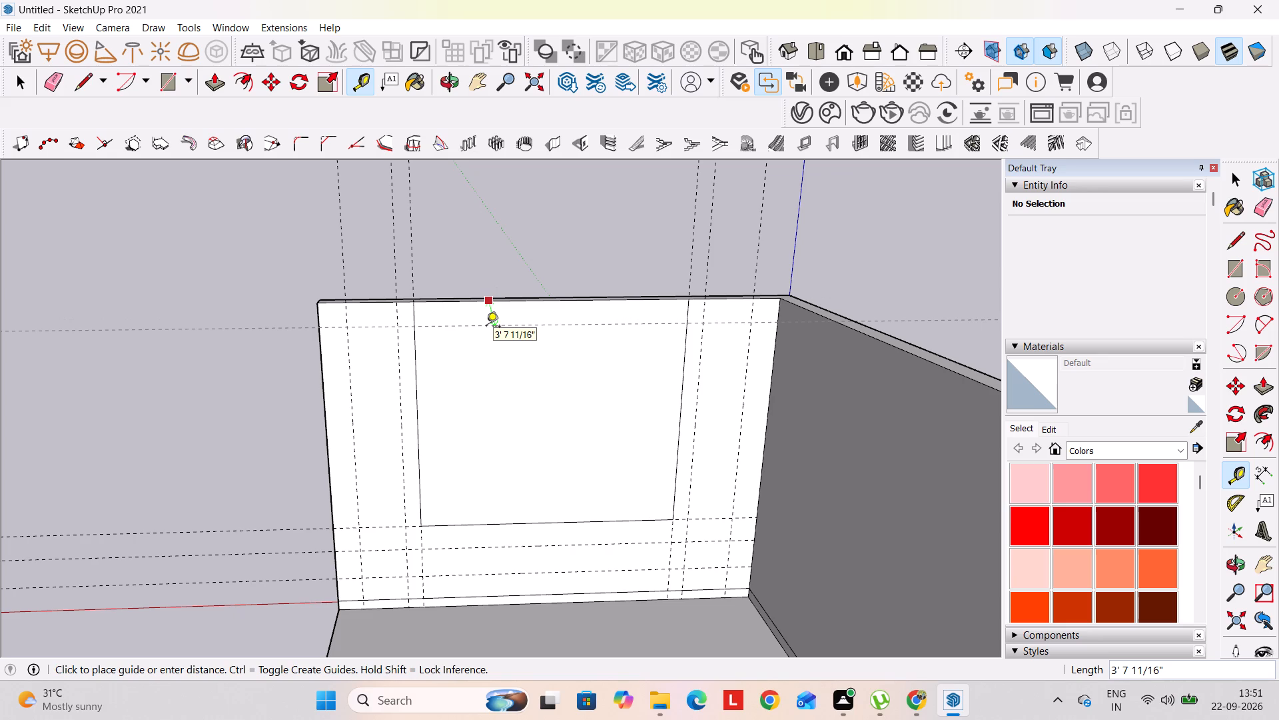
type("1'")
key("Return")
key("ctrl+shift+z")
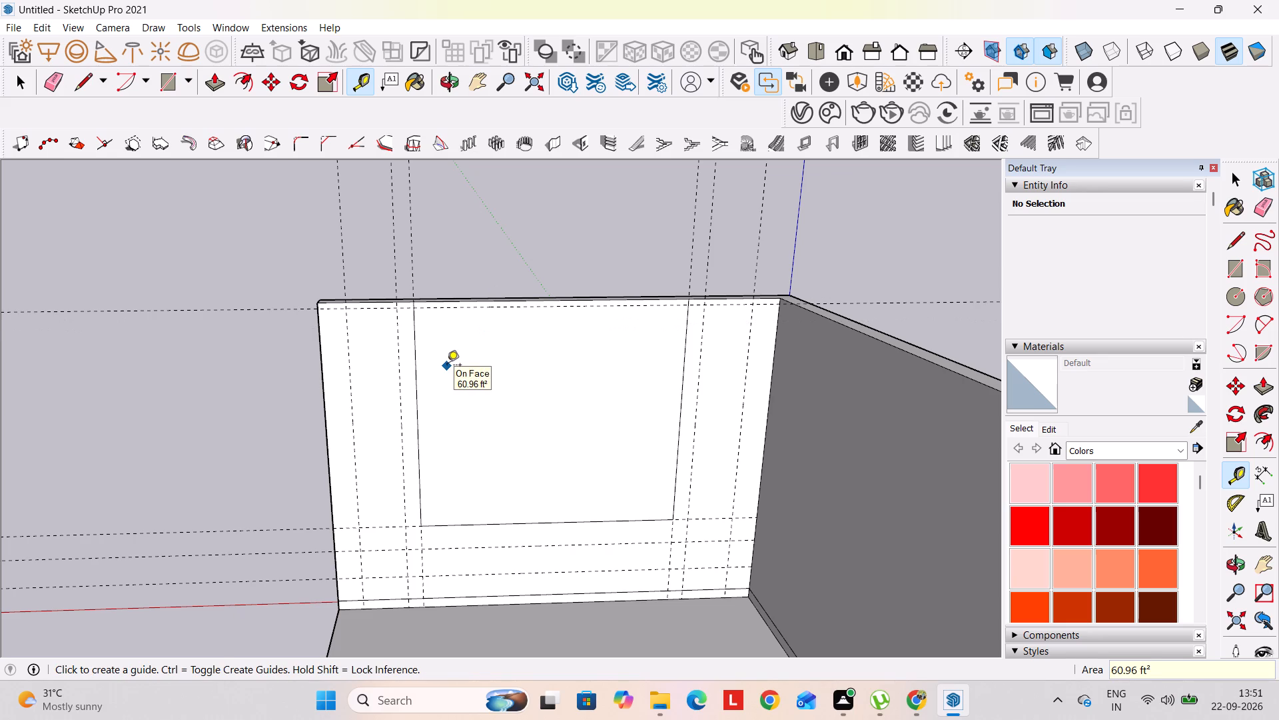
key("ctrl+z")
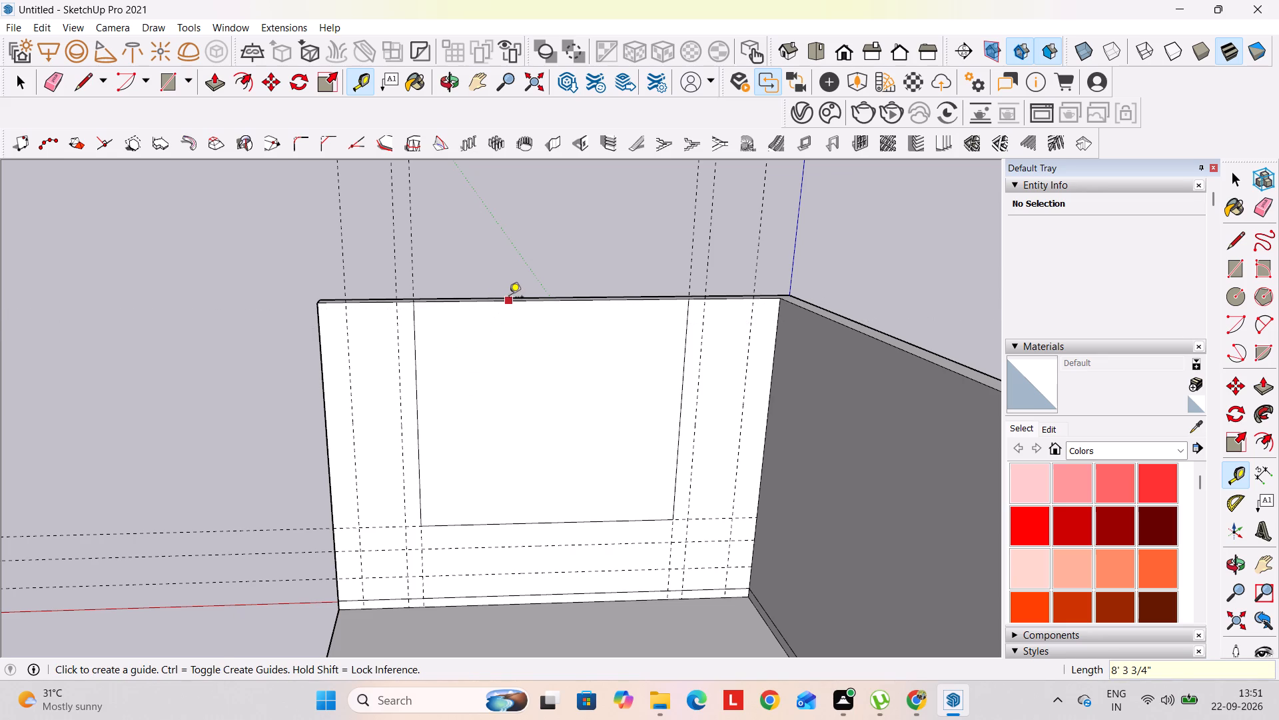
Place a horizontal guide 1' below the top edge on the inner face of the short side wall.
left_click(508, 305)
type("1'")
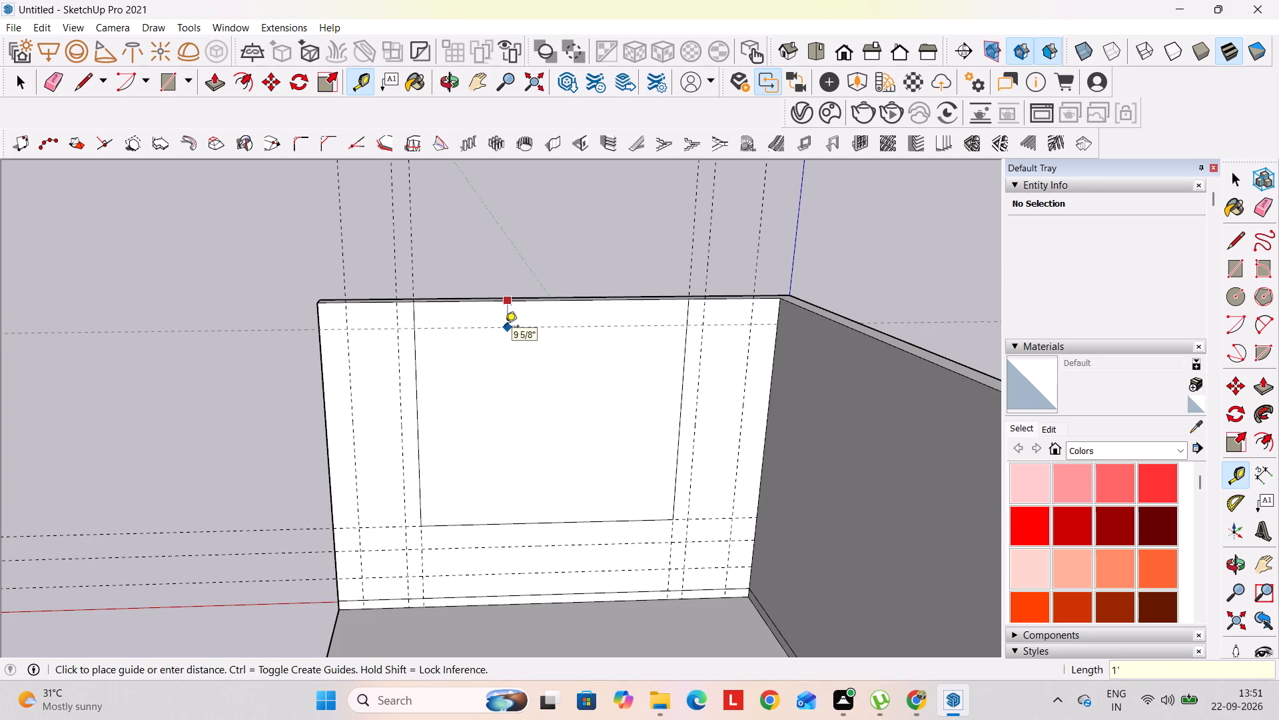
key("Return")
key("space")
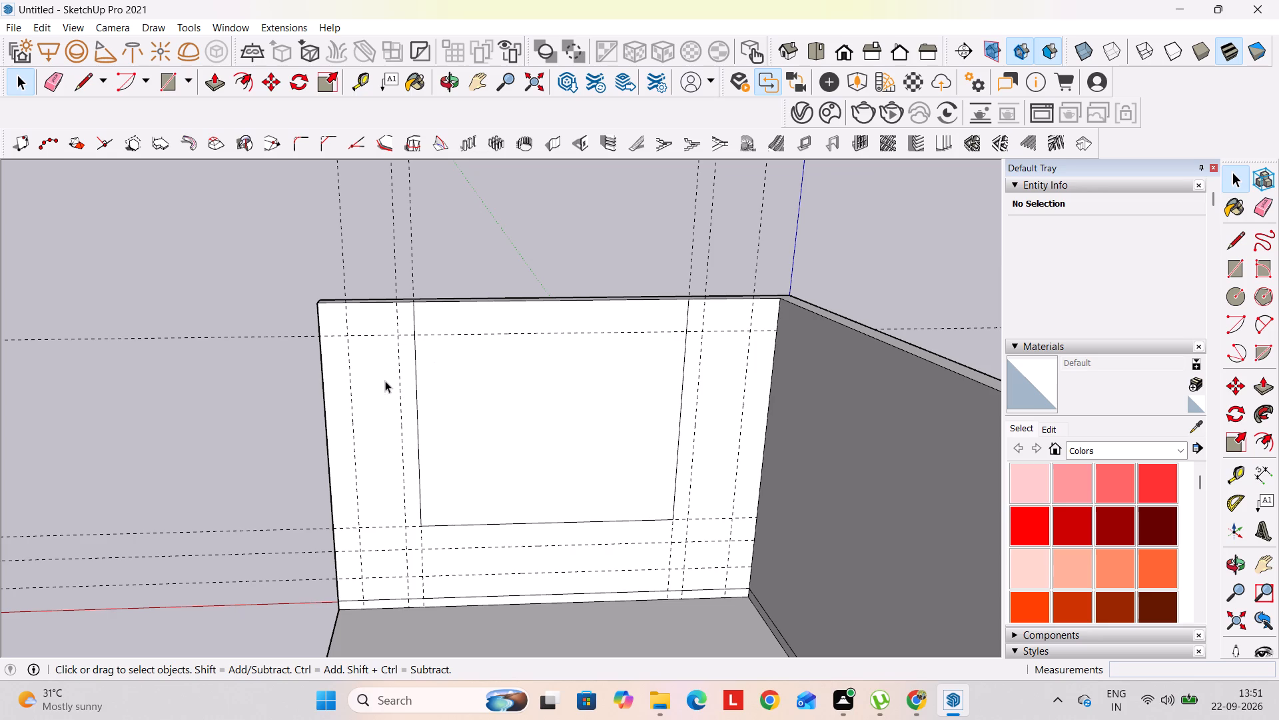
Draw a 9' by 1' 6" rectangle on each side of the large one, from the 1' top guide down to the skirting line.
key("r")
left_click(350, 333)
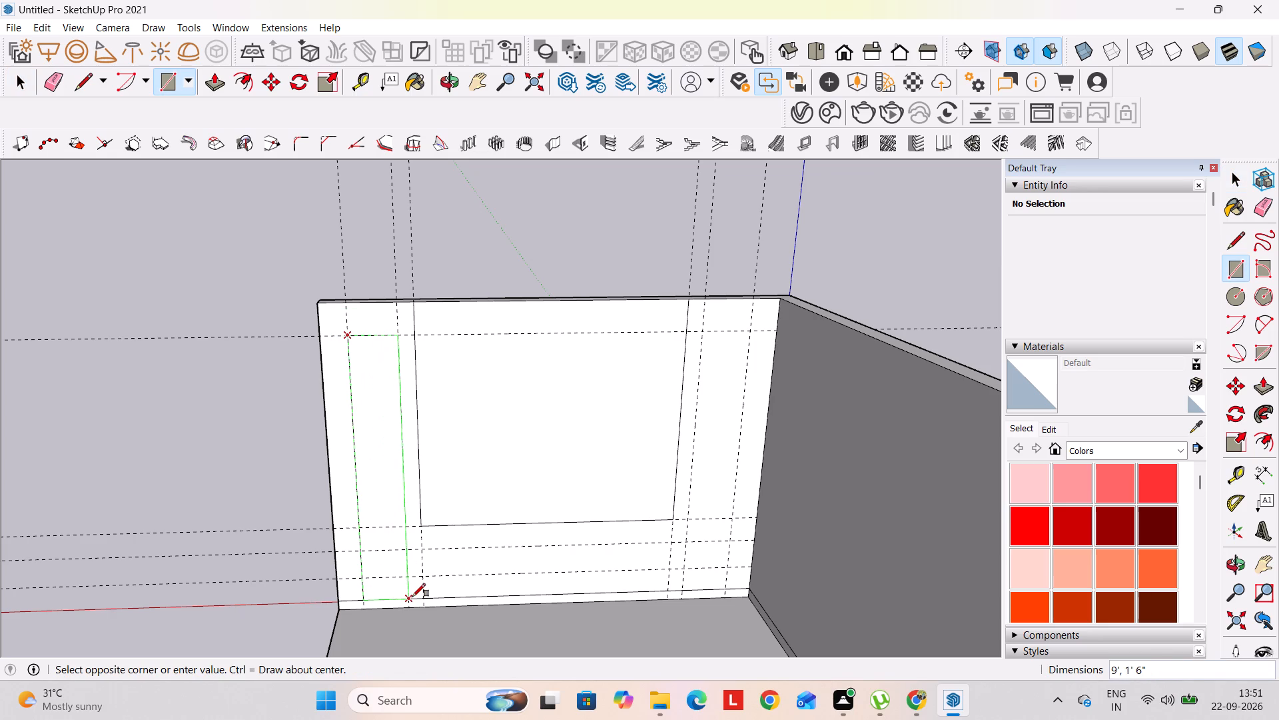
left_click(412, 597)
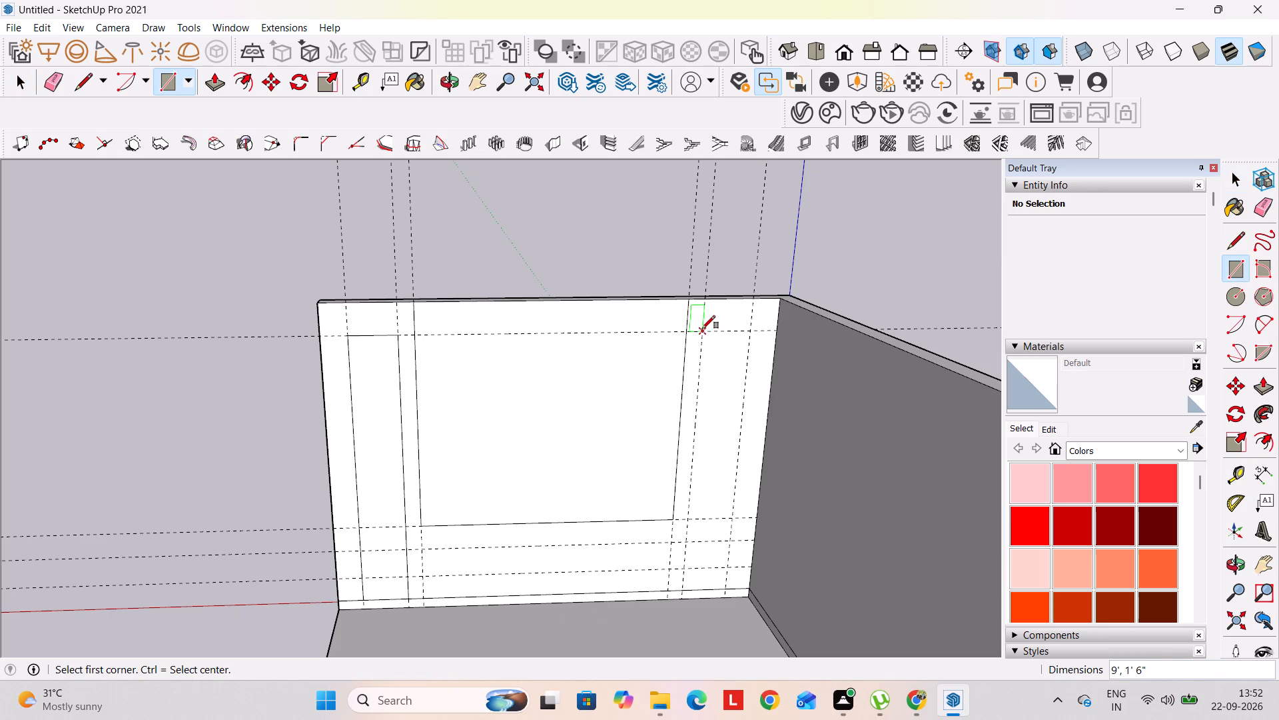
left_click(703, 331)
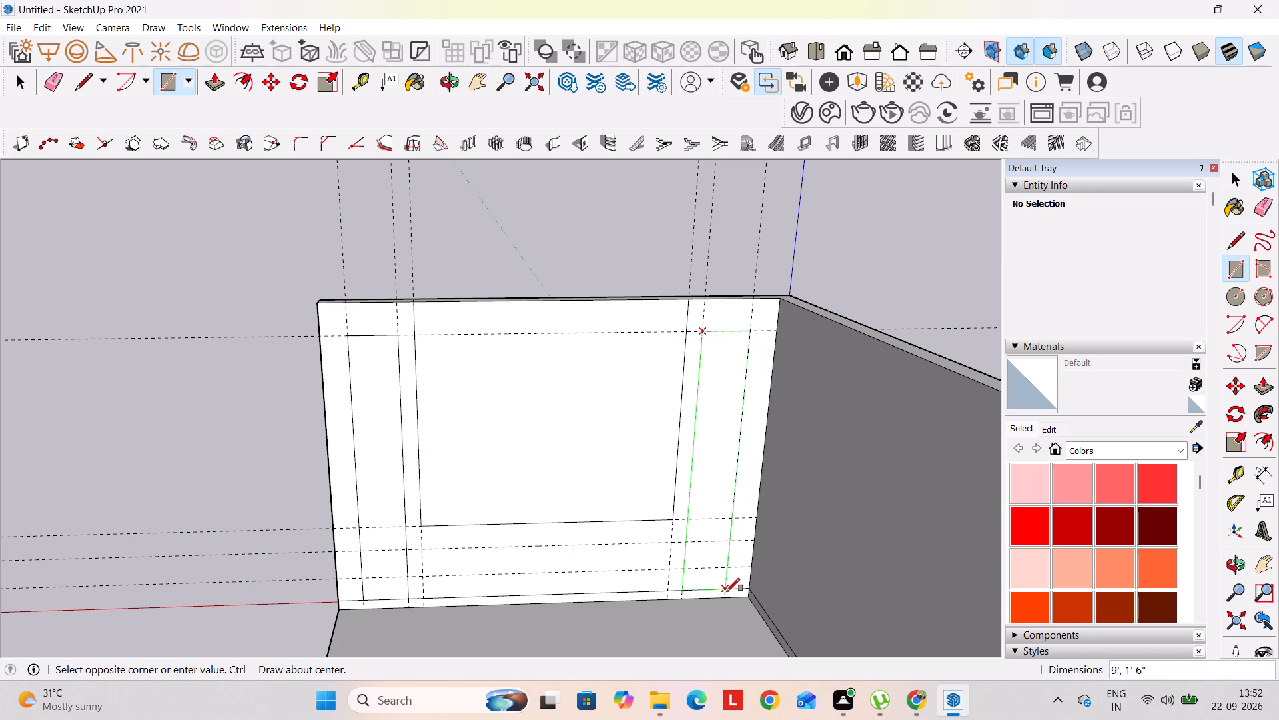
left_click(727, 591)
key("space")
Draw an 8' 3 3/4" by 1' rectangle below the large one, between the innermost vertical guides and the two lower horizontal guides.
key("r")
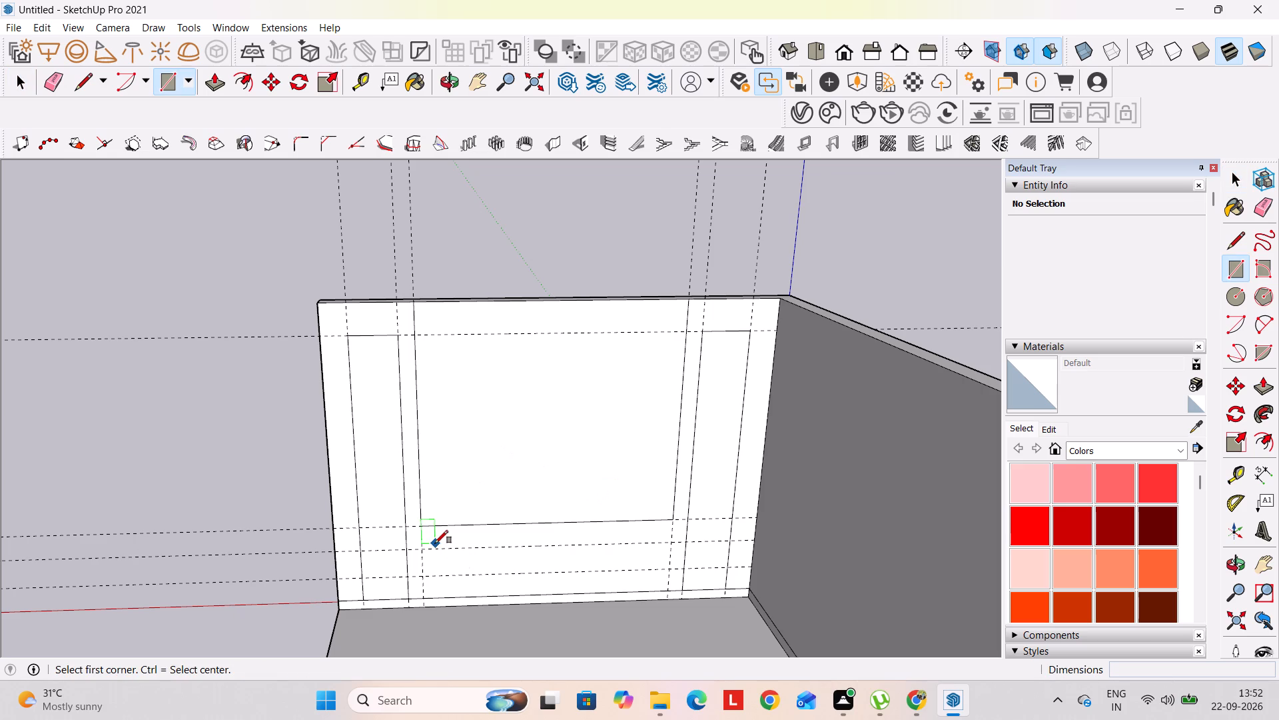
left_click(424, 553)
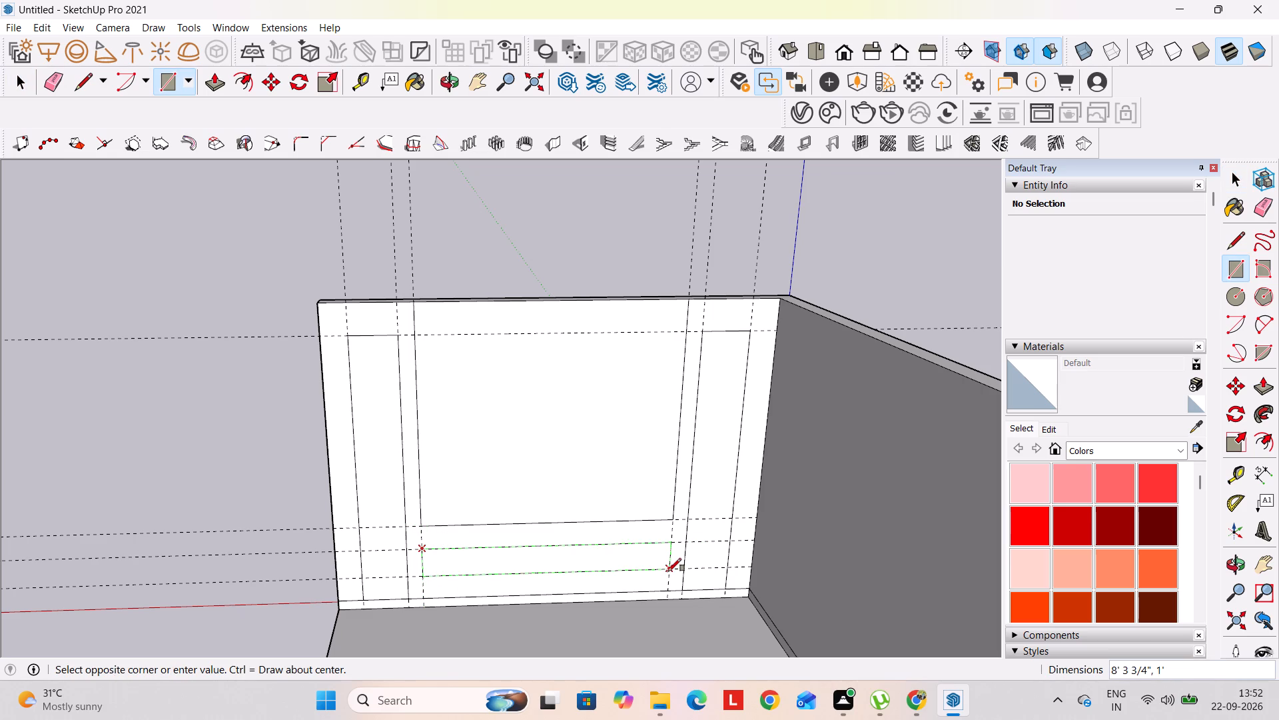
left_click(668, 571)
key("space")
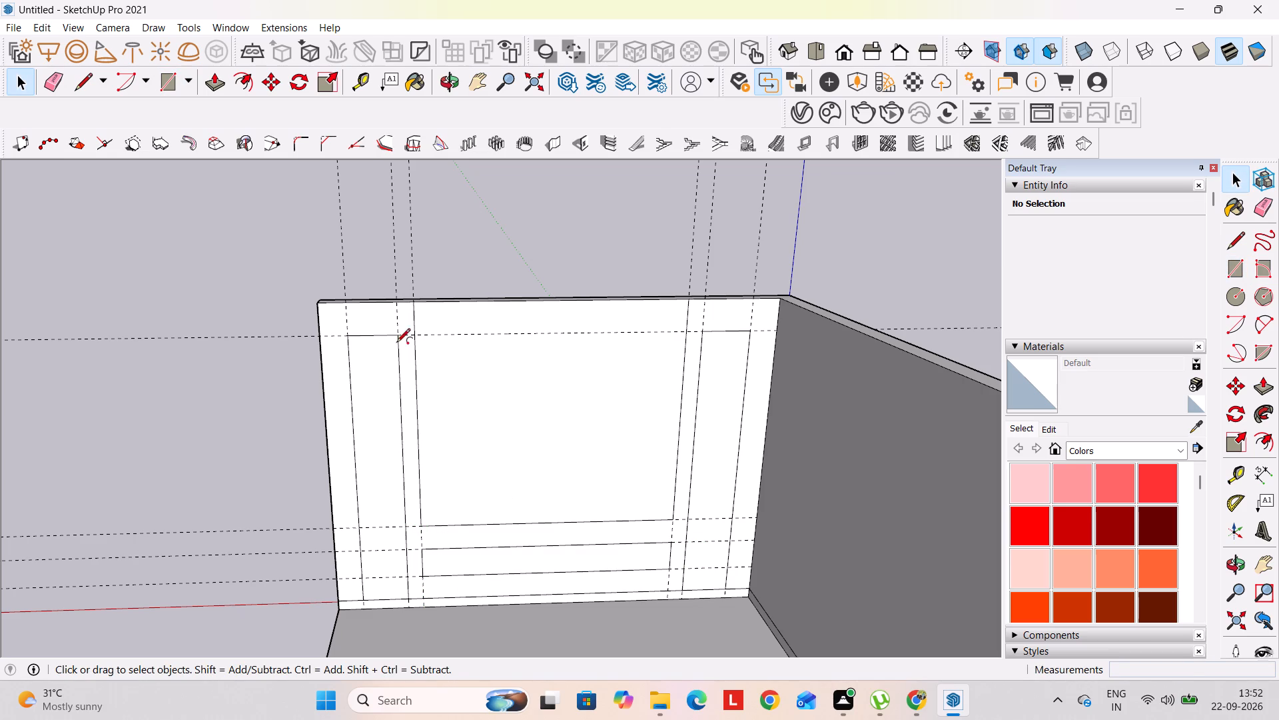
Place a horizontal guide 6" below the top edges of the two narrow side rectangles.
key("a")
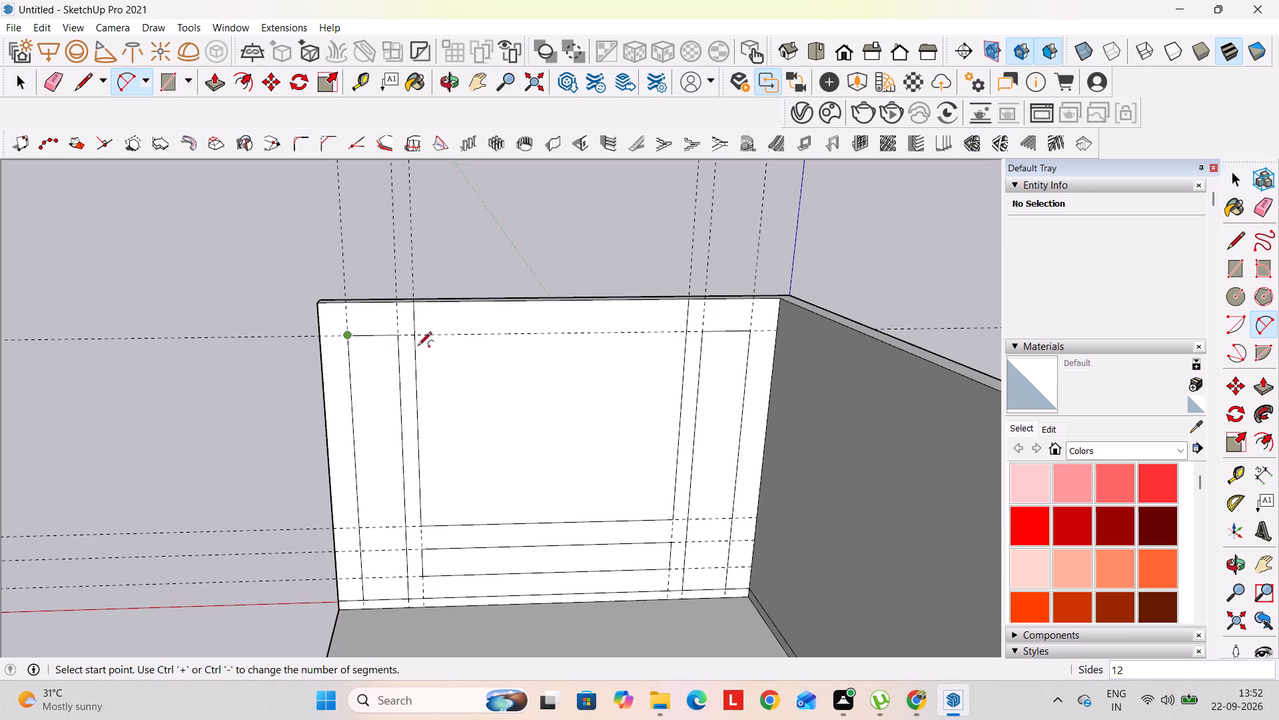
key("space")
key("t")
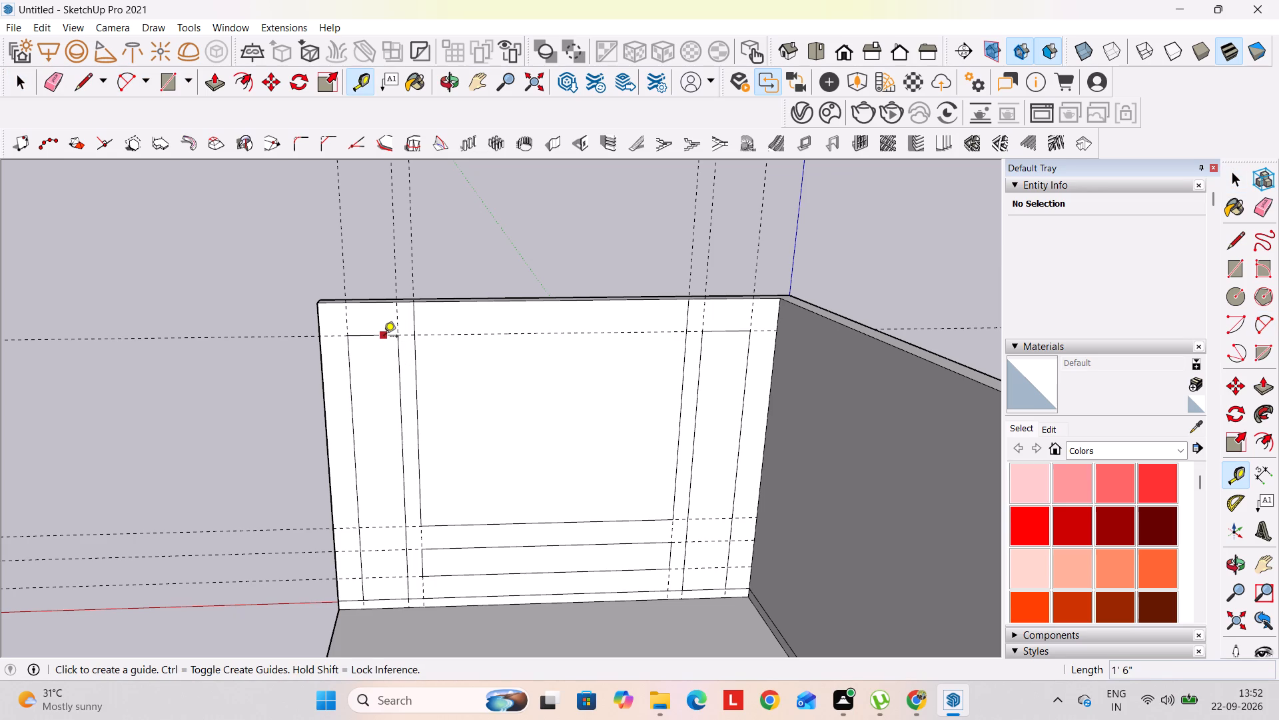
left_click(378, 337)
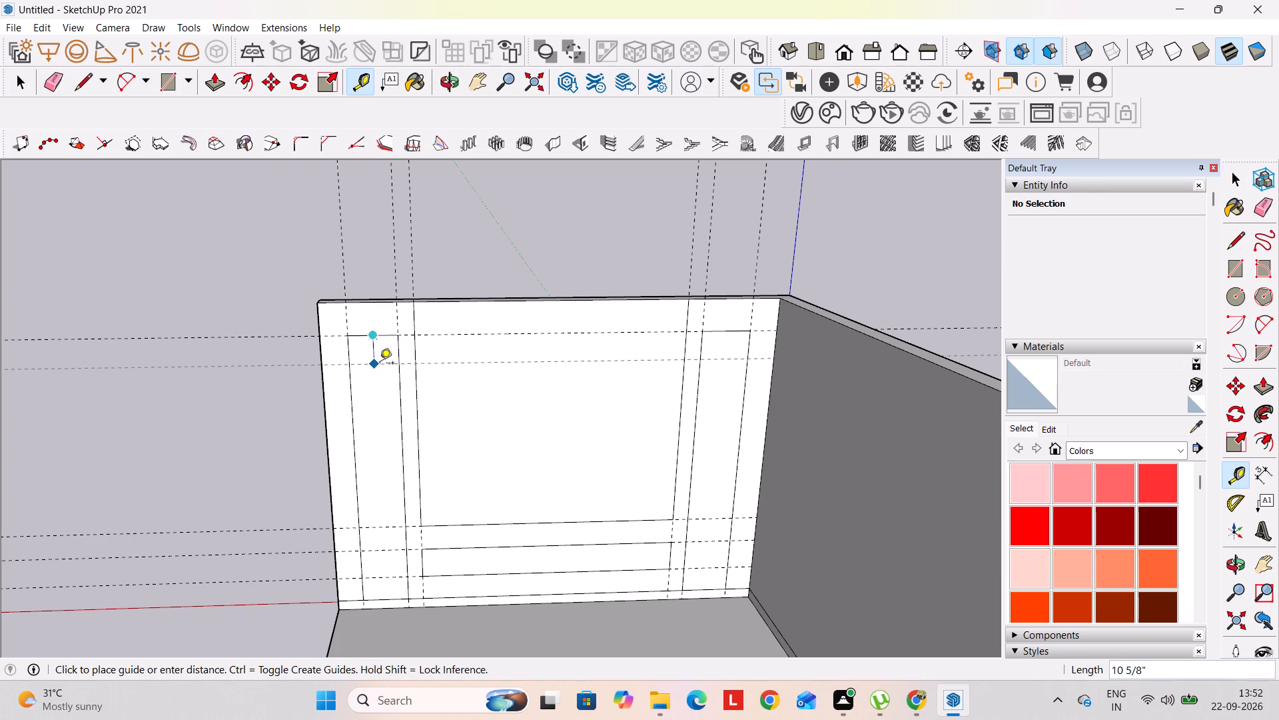
type("6\"")
key("Return")
key("space")
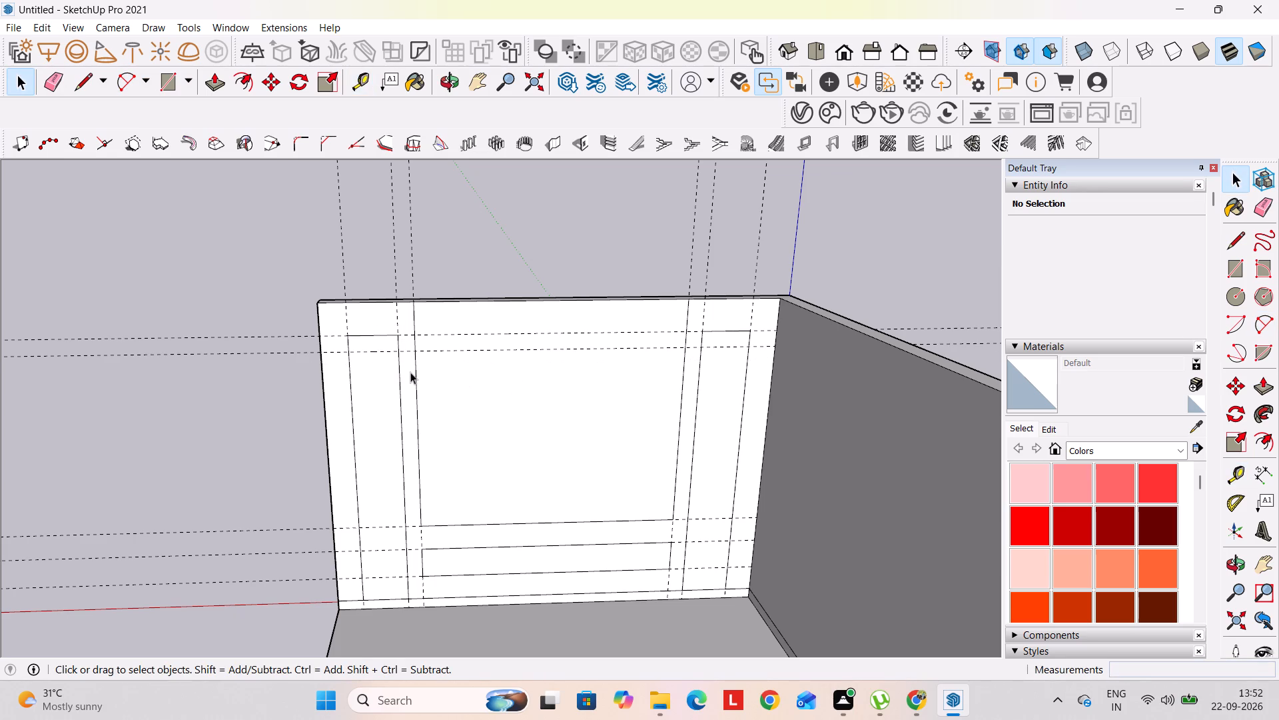
Draw a 1' 6" wide arc with a 6" bulge at the top of each narrow rectangle, springing from the 6" guide.
key("a")
left_click(347, 355)
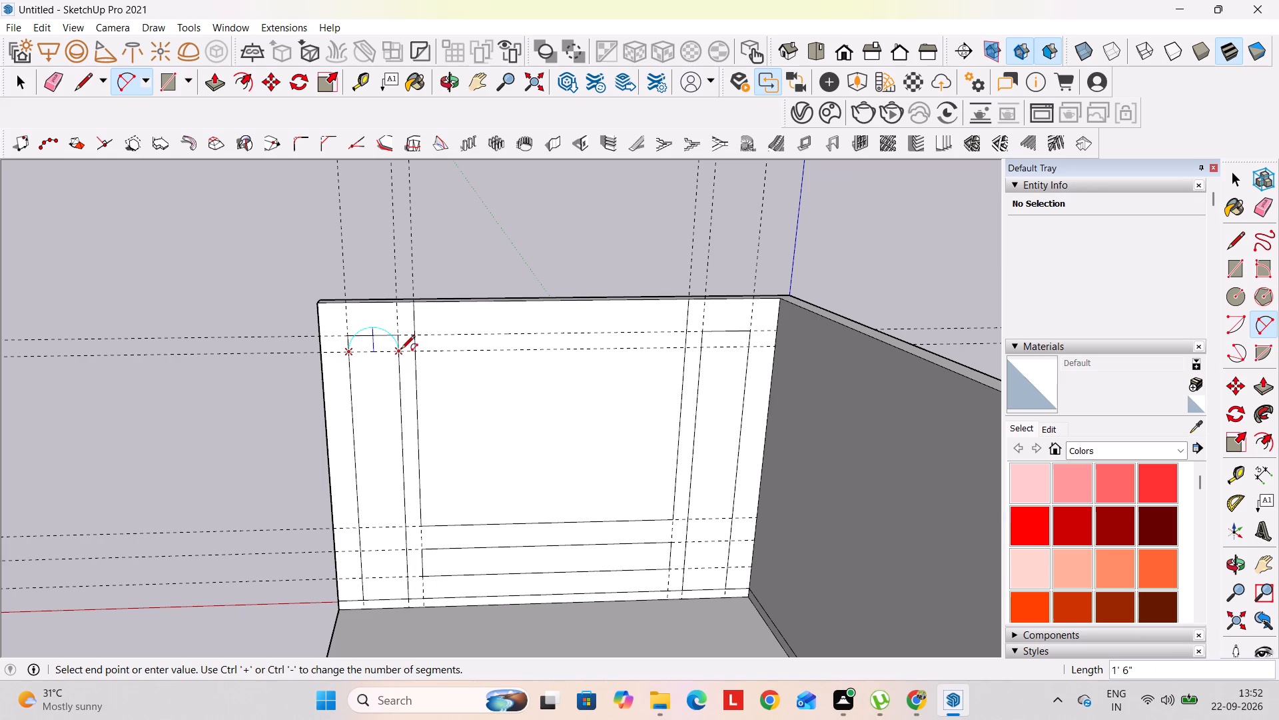
left_click(398, 354)
double_click(375, 336)
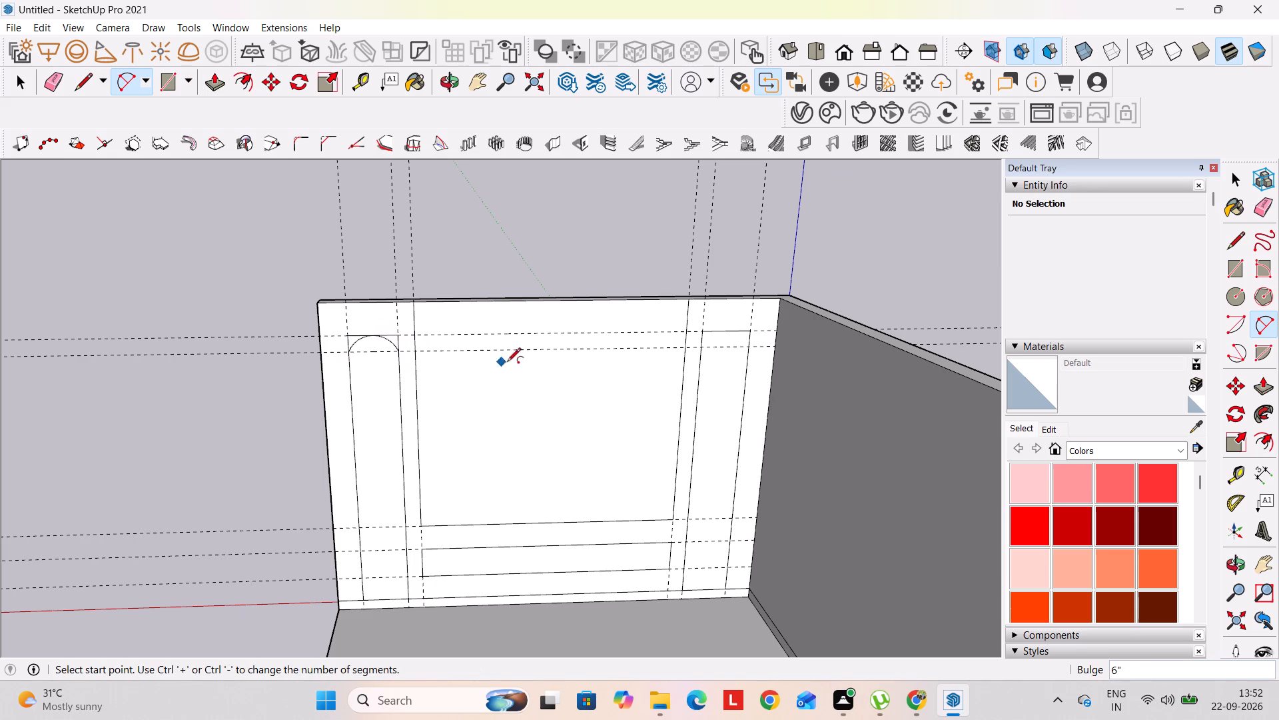
key("space")
key("a")
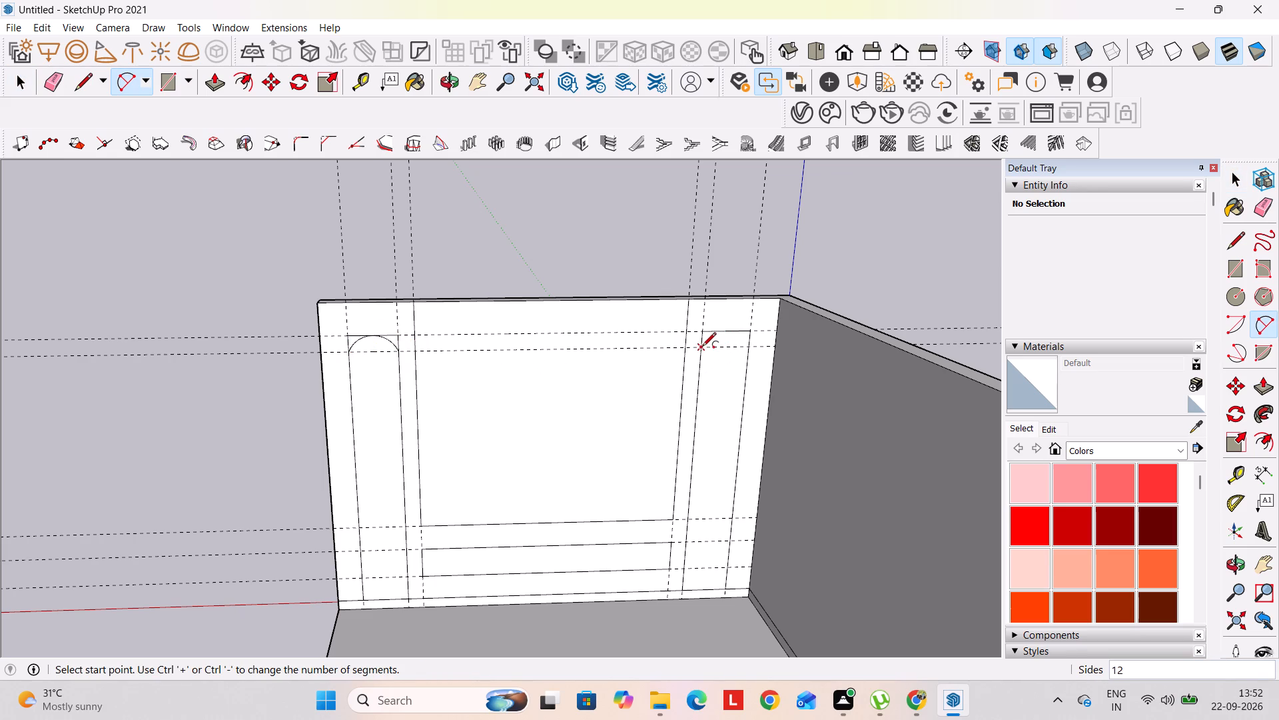
left_click(702, 347)
left_click(749, 349)
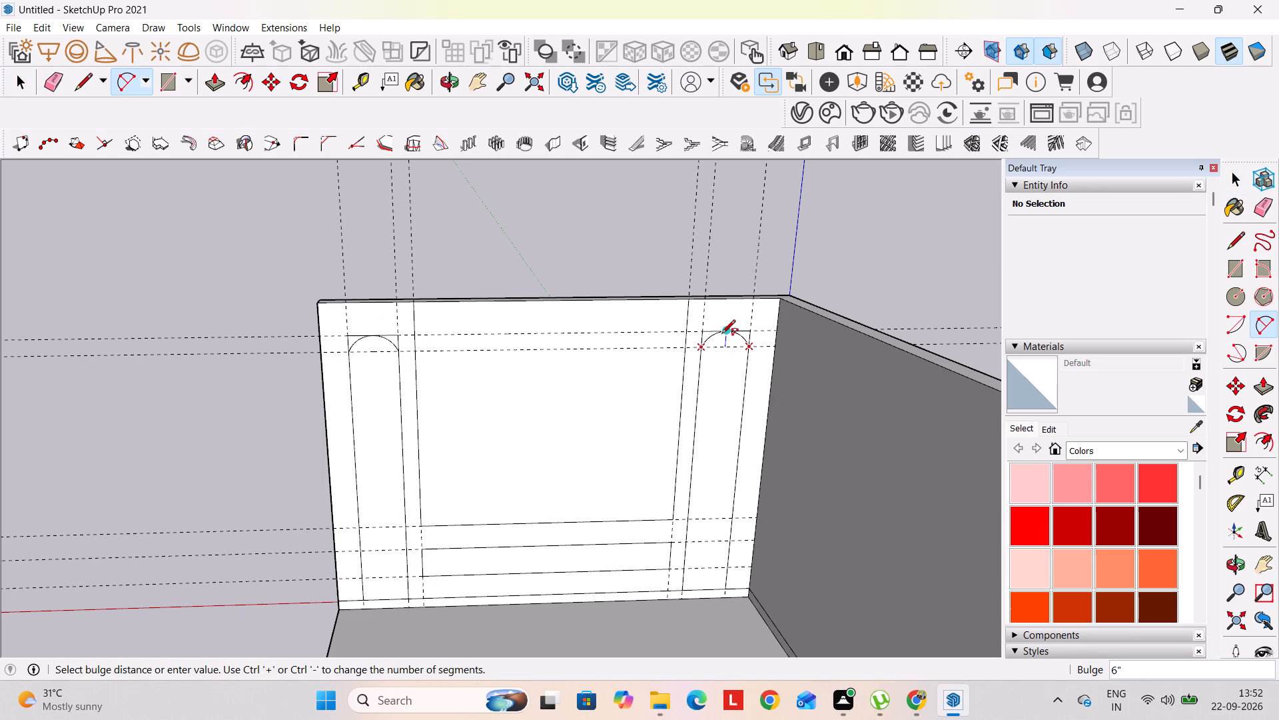
double_click(722, 335)
key("space")
Erase the square corner edges outside both arcs, along with the narrow rectangles' vertical guides and the guide along their tops.
scroll(473, 345, "up", 3)
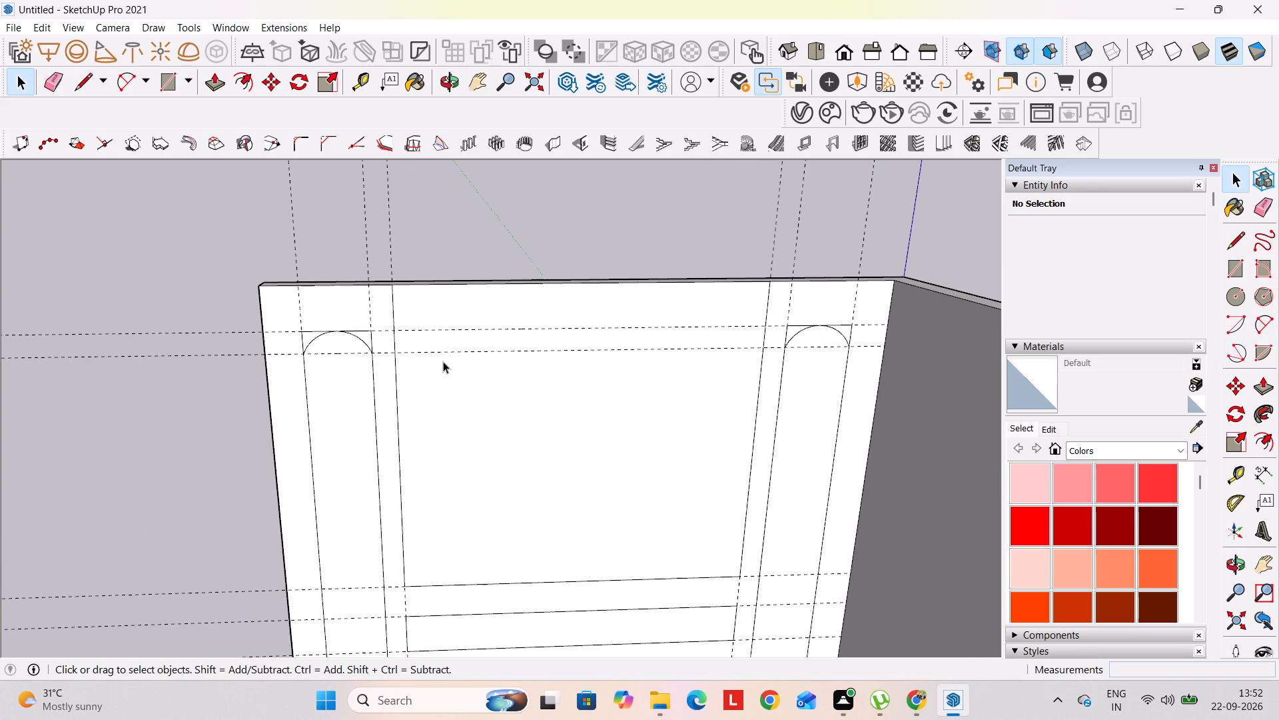
key("w")
key("e")
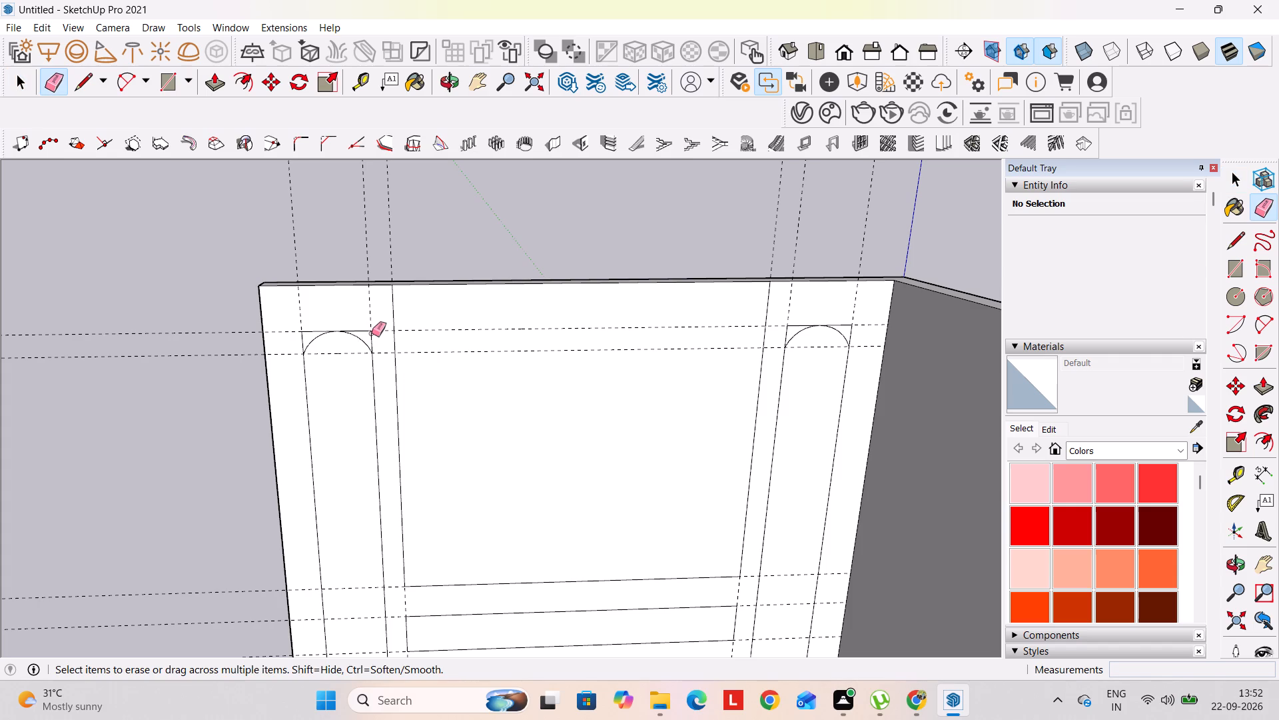
left_click(372, 333)
left_click(368, 329)
left_click_drag(316, 327, 310, 335)
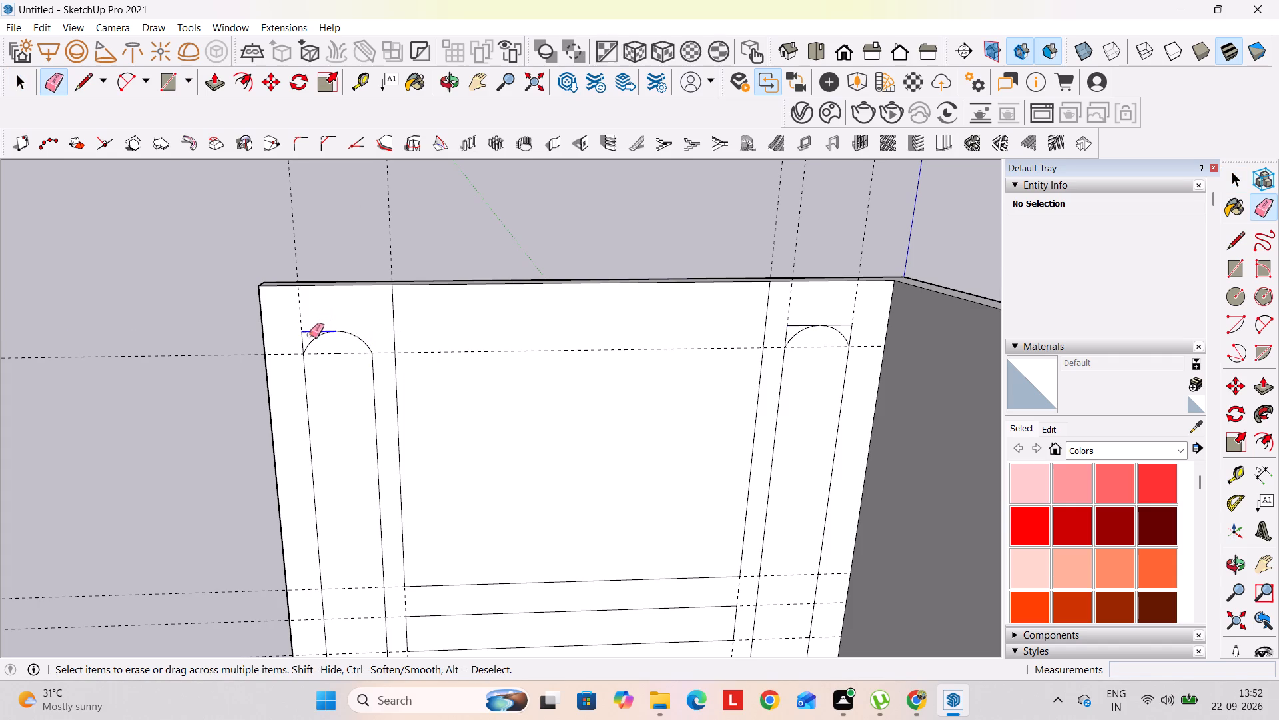
left_click_drag(310, 335, 298, 338)
left_click_drag(842, 325, 857, 331)
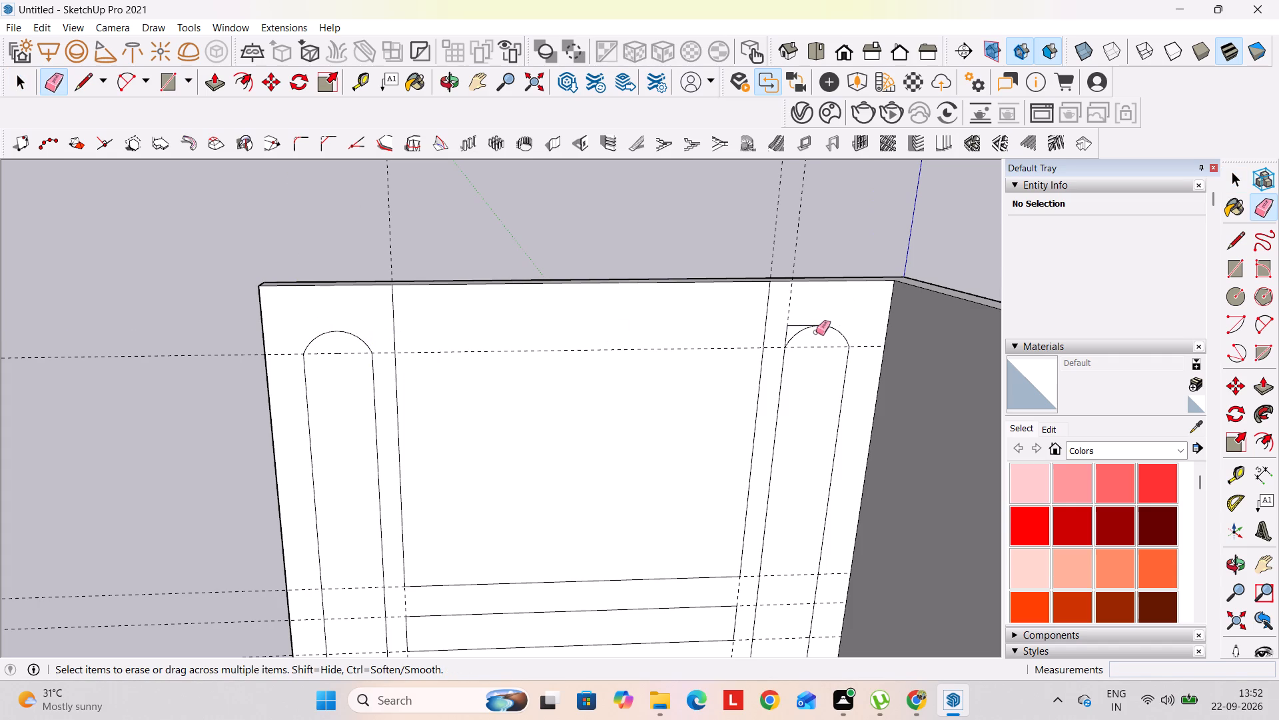
left_click_drag(789, 322, 783, 329)
left_click_drag(796, 325, 793, 330)
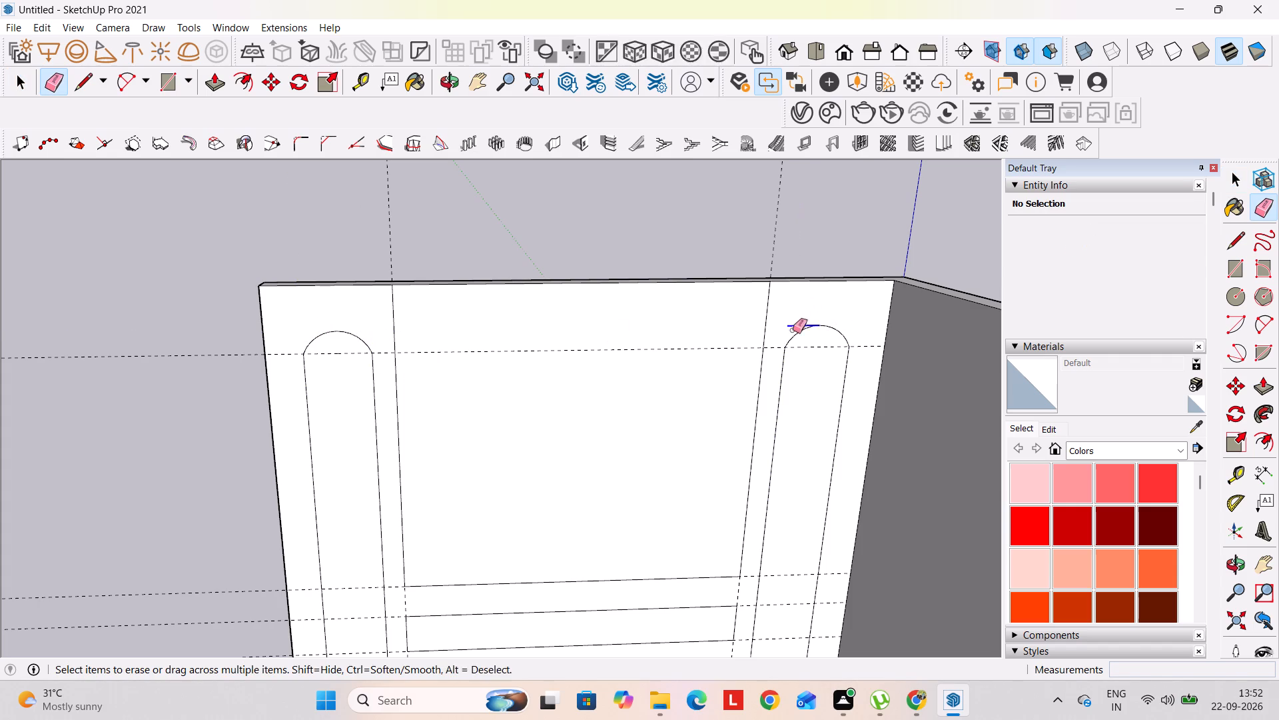
left_click_drag(793, 330, 791, 332)
key("space")
Push the arched panel at the wall's open end 2" into the wall.
scroll(786, 323, "down", 4)
middle_click_drag(777, 477, 759, 370, "shift")
middle_click_drag(676, 347, 685, 405)
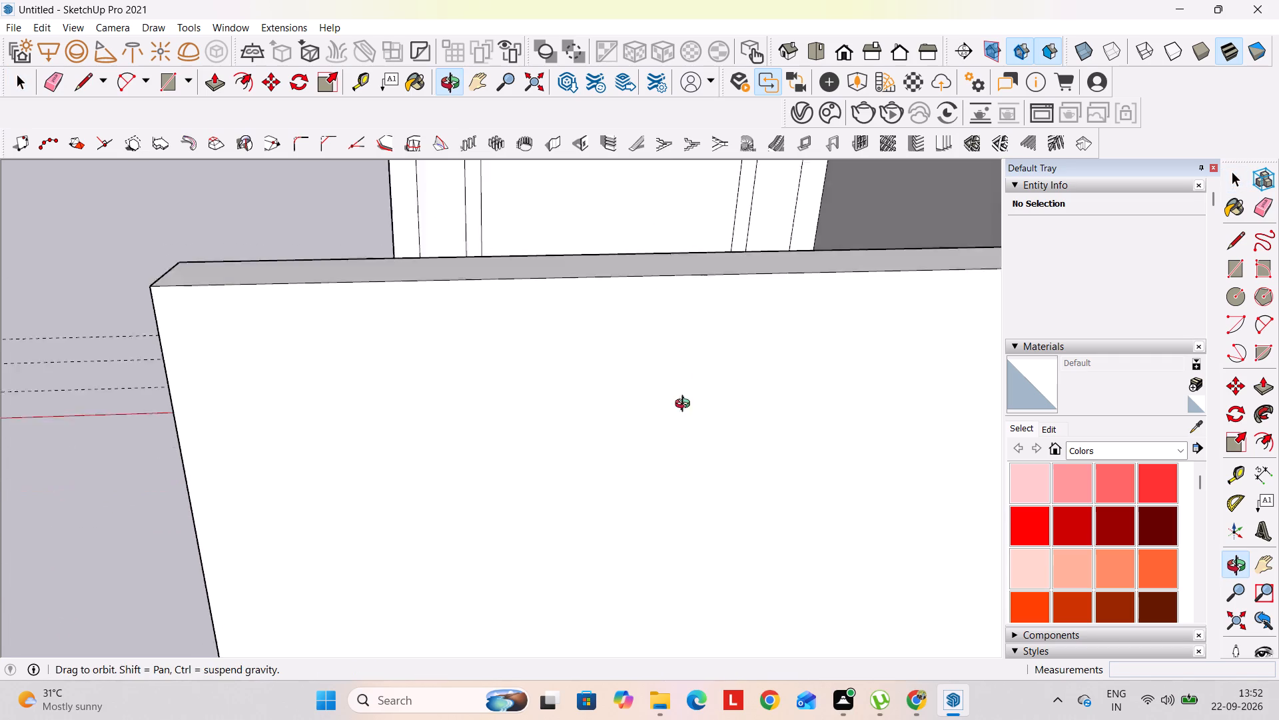
middle_click_drag(685, 405, 691, 469)
middle_click_drag(637, 283, 713, 719, "shift")
middle_click_drag(705, 425, 703, 719, "shift")
middle_click_drag(765, 528, 660, 501)
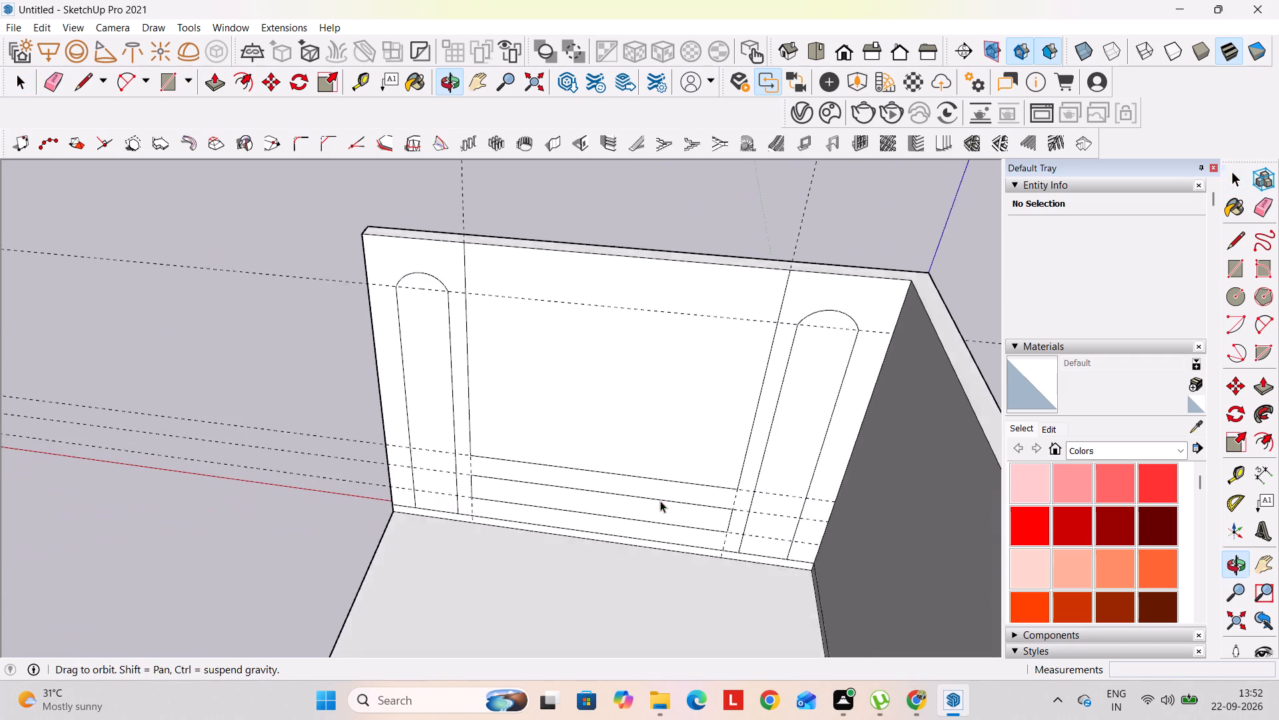
middle_click_drag(660, 501, 664, 505)
scroll(444, 380, "up", 4)
key("p")
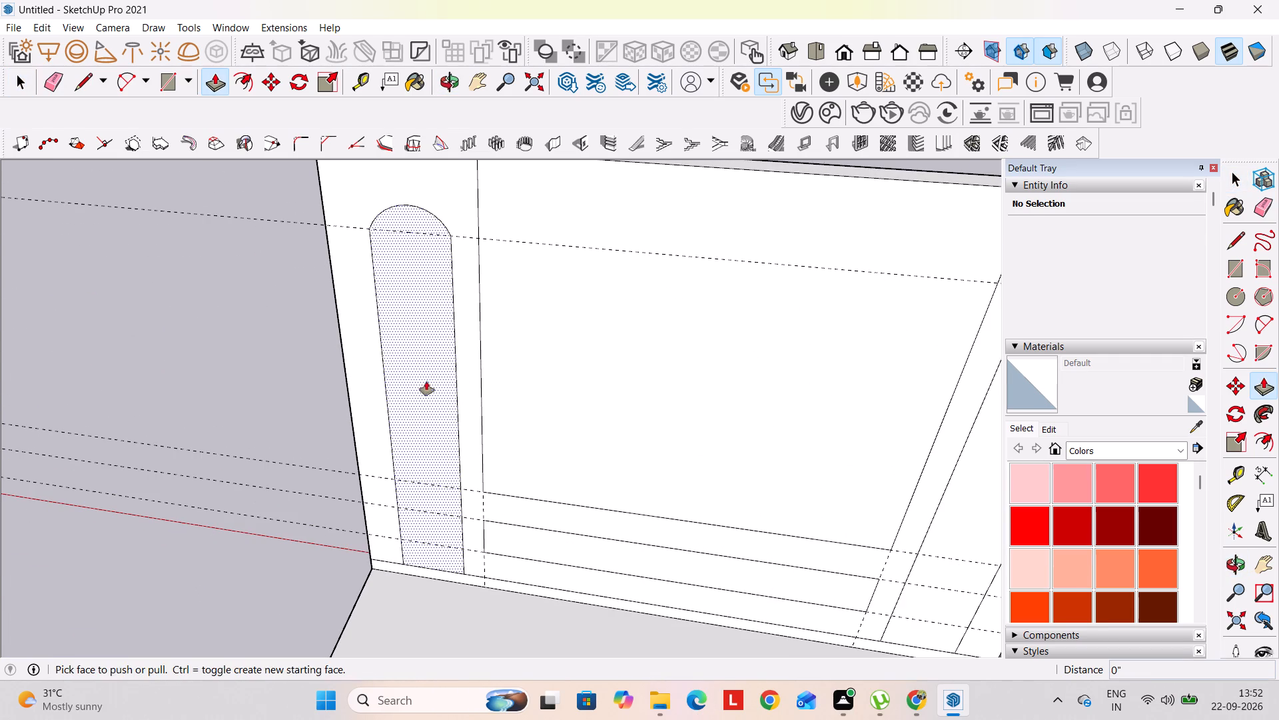
left_click(435, 373)
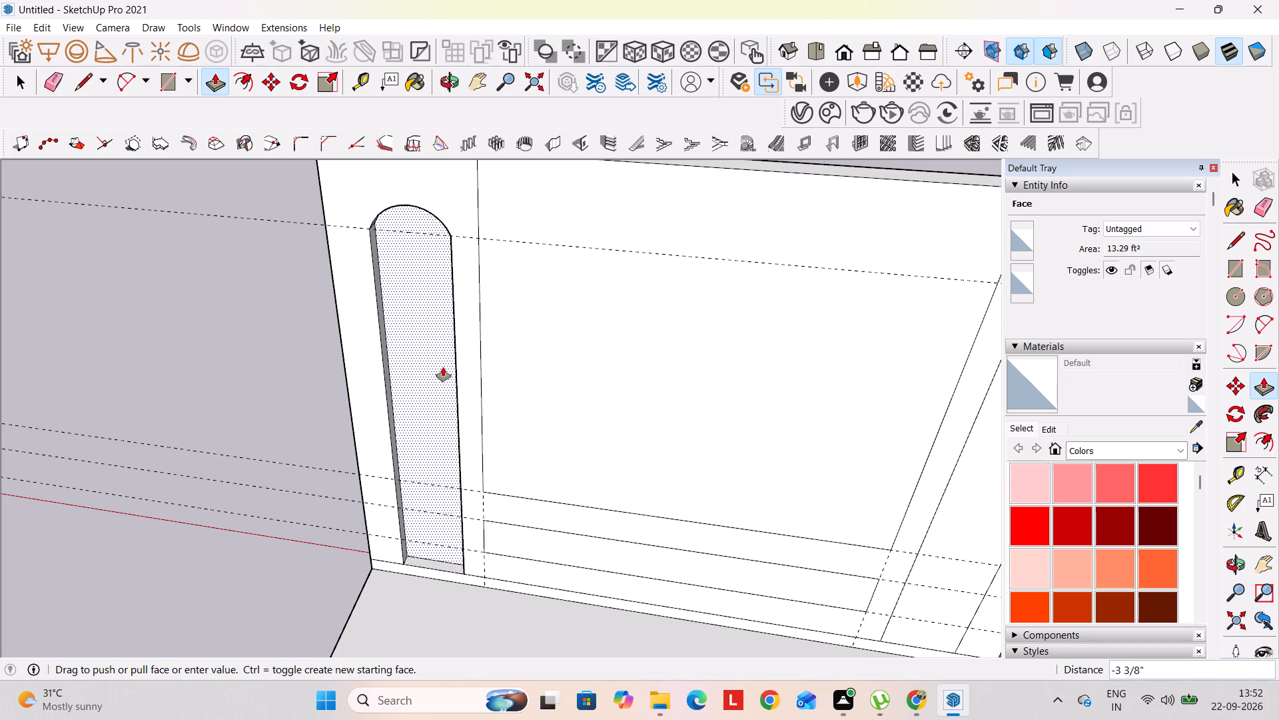
type("2\"")
key("Return")
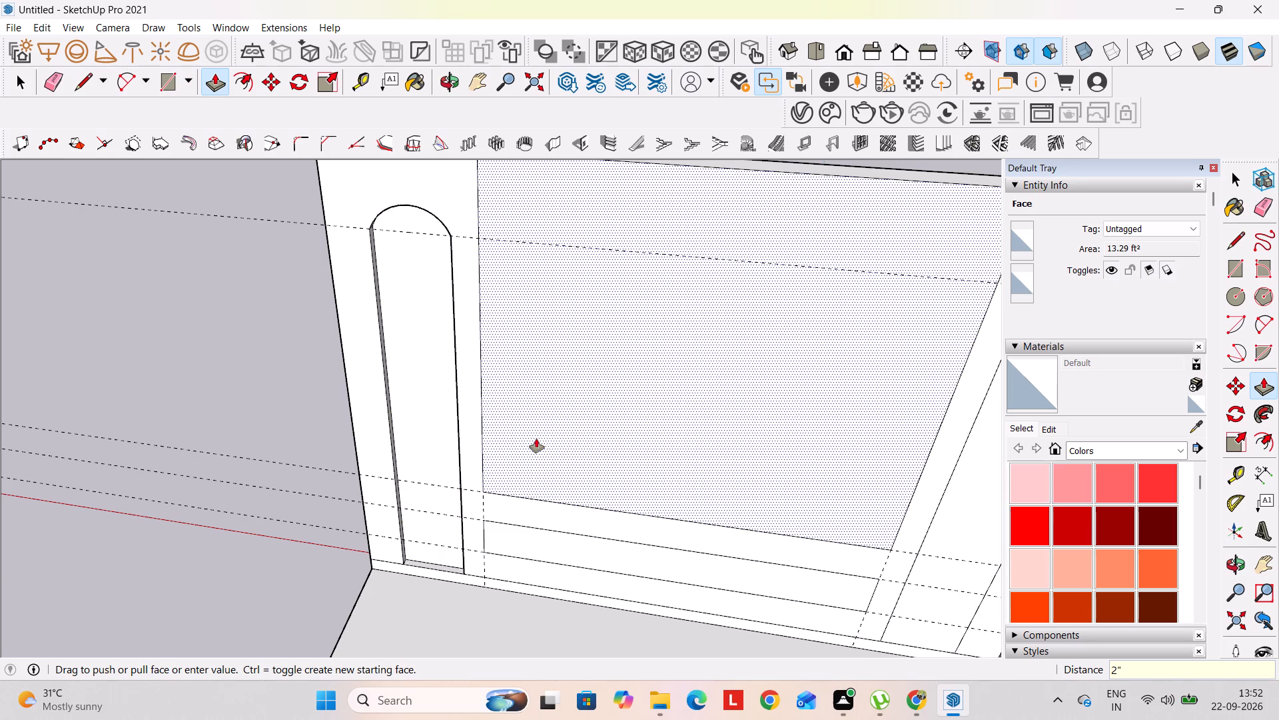
Push the other arched panel, beside the adjoining wall, in to match the first panel's depth.
middle_click_drag(645, 475, 382, 409, "shift")
left_click(675, 413)
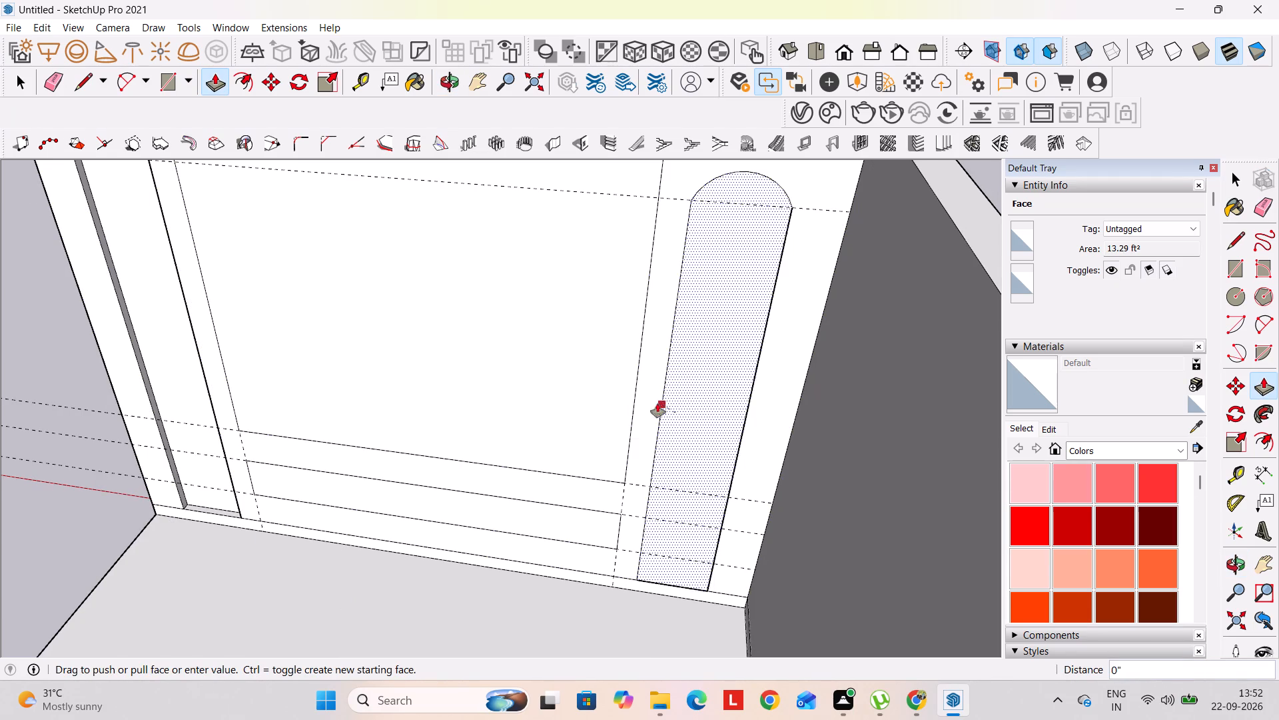
left_click(165, 318)
key("space")
Place a horizontal guide 1' above the bottom edge of the large central rectangle.
scroll(562, 406, "down", 3)
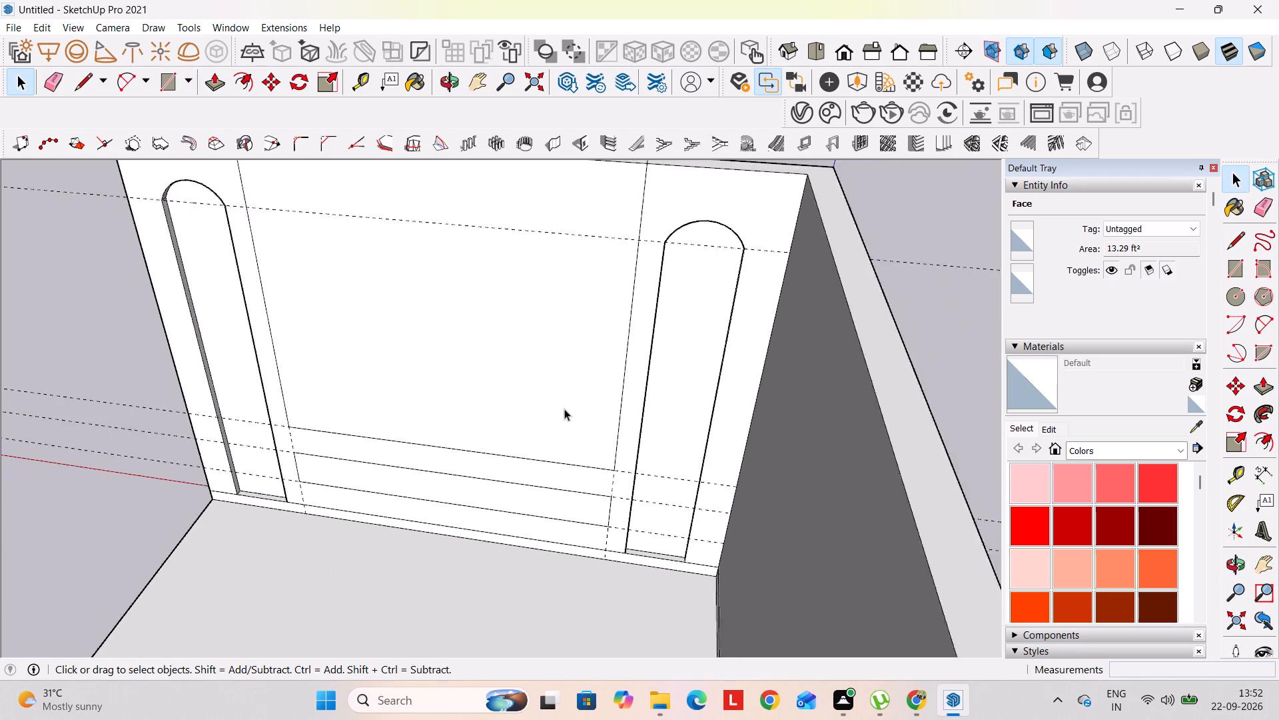
middle_click_drag(572, 414, 622, 548)
middle_click_drag(551, 569, 610, 366)
middle_click_drag(578, 459, 595, 621)
middle_click_drag(600, 601, 610, 475, "shift")
scroll(542, 427, "up", 2)
middle_click_drag(544, 427, 564, 533, "shift")
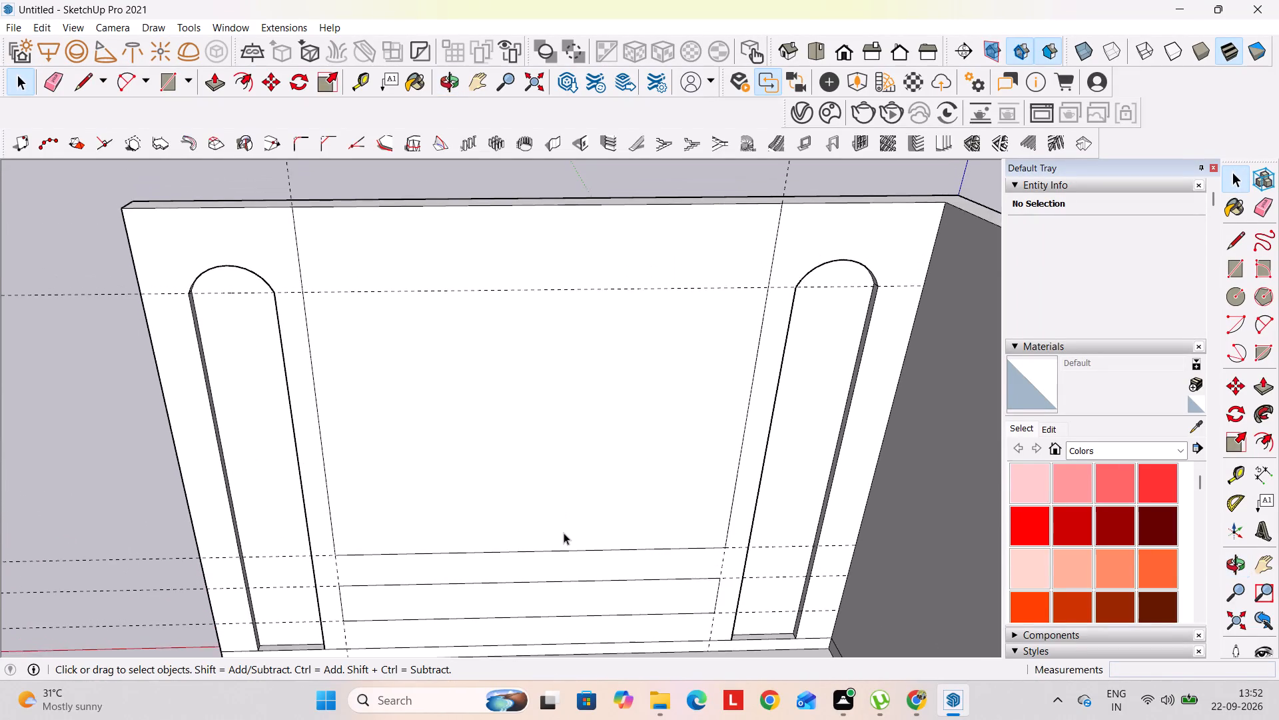
scroll(564, 533, "down", 1)
key("t")
left_click(531, 549)
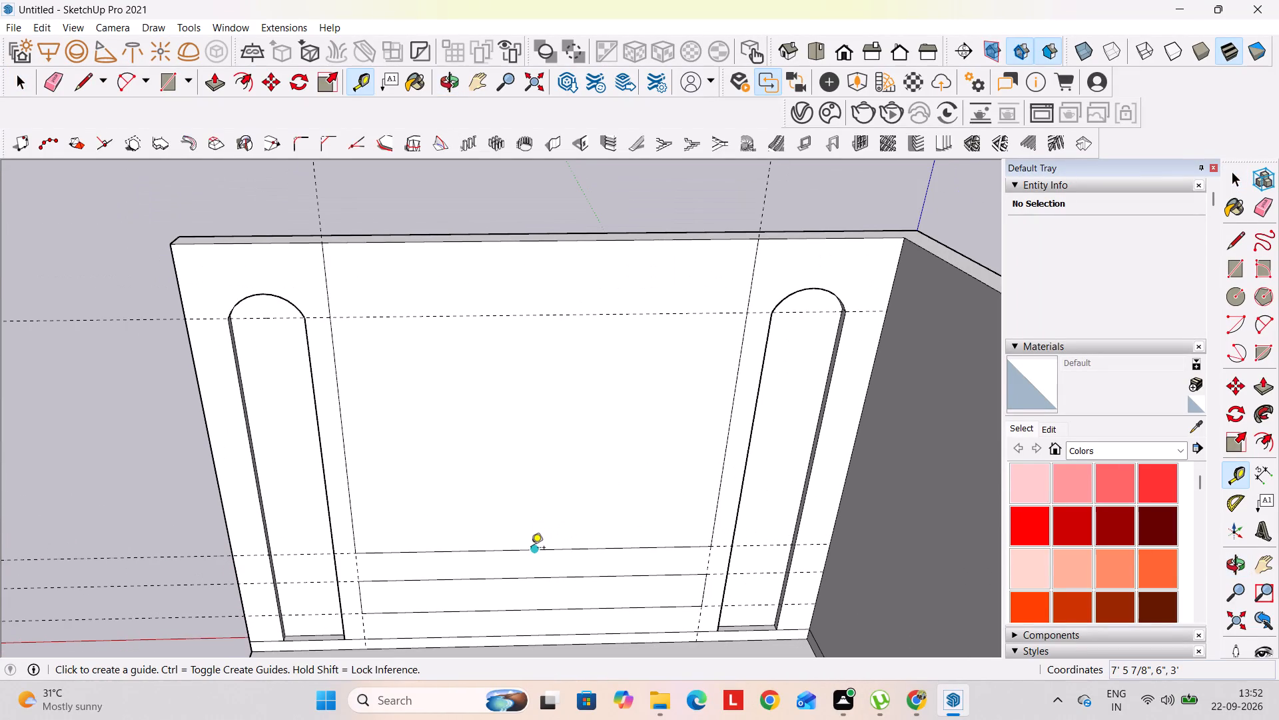
type("1'")
key("Return")
key("space")
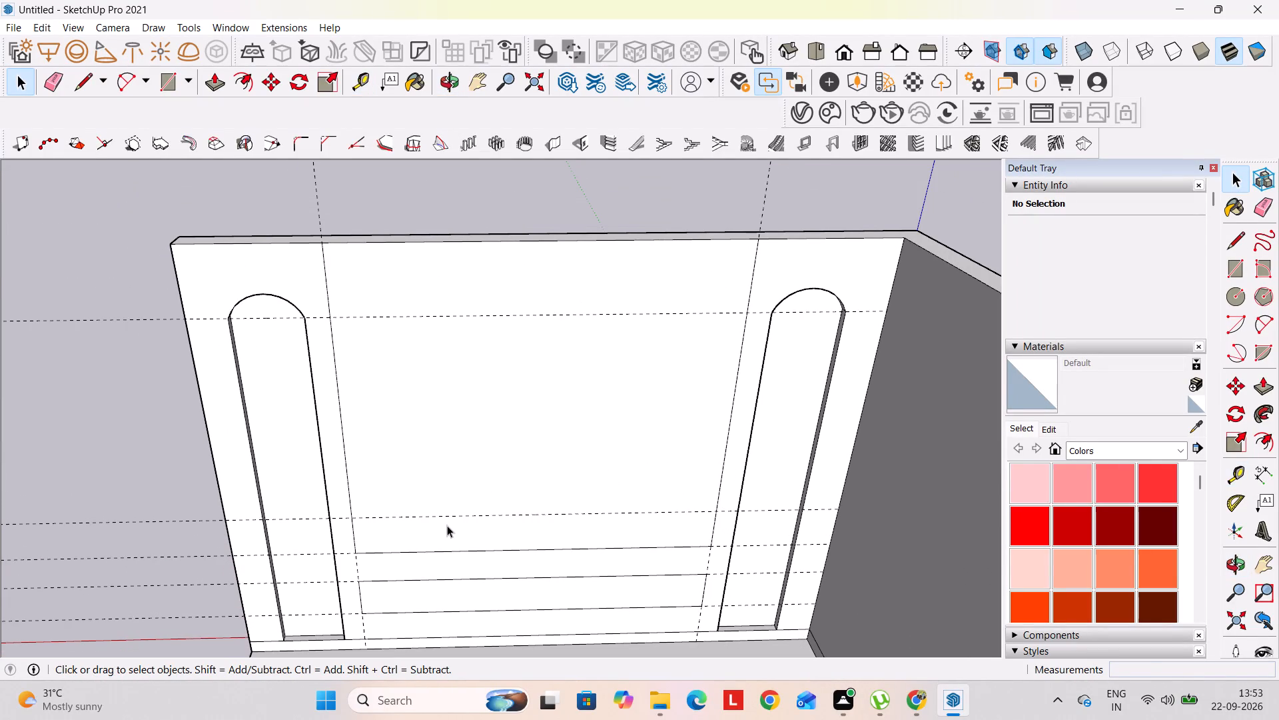
Place a vertical guide 1' inward from each side edge of the large central rectangle.
key("t")
left_click(345, 452)
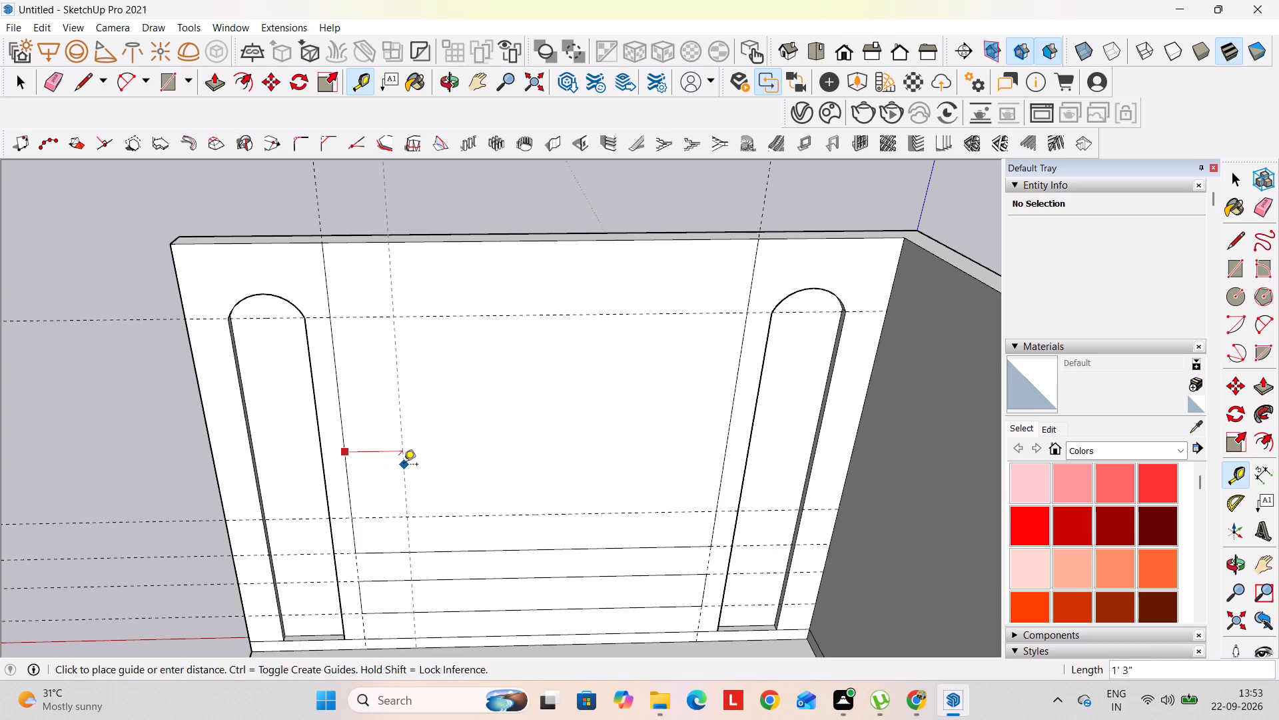
type("1'")
key("Return")
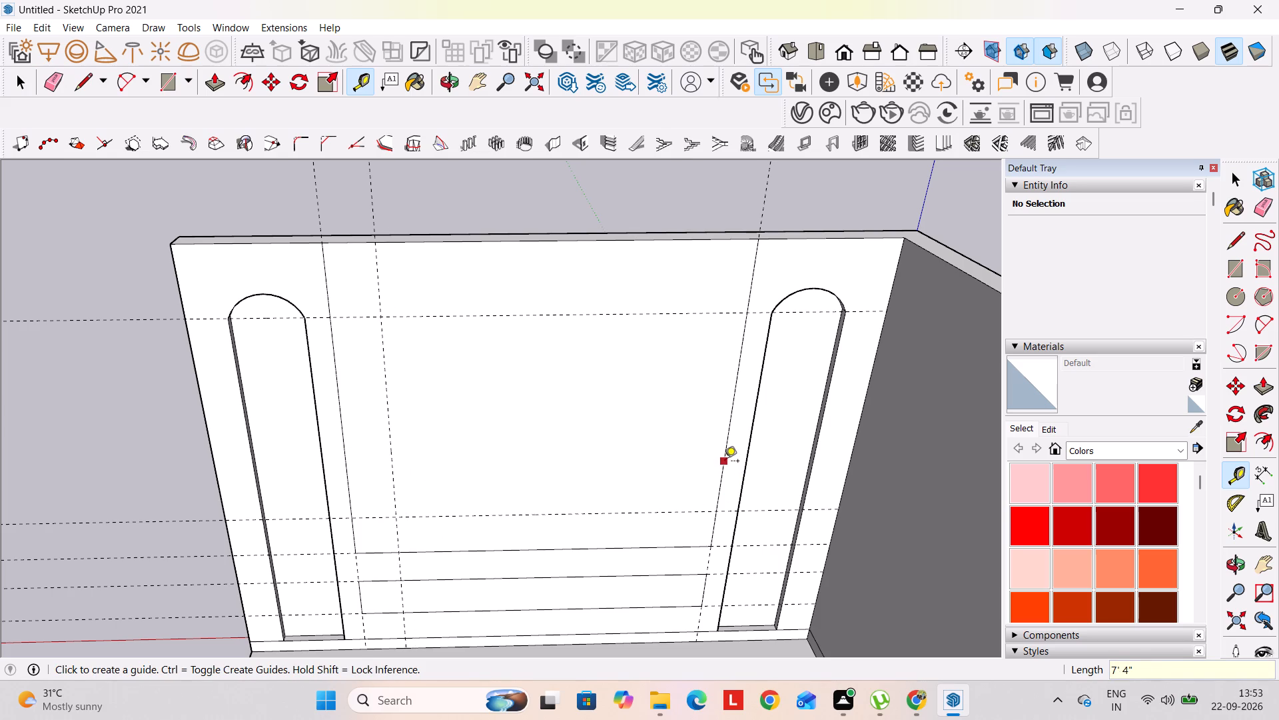
left_click(725, 462)
type("1'")
key("Return")
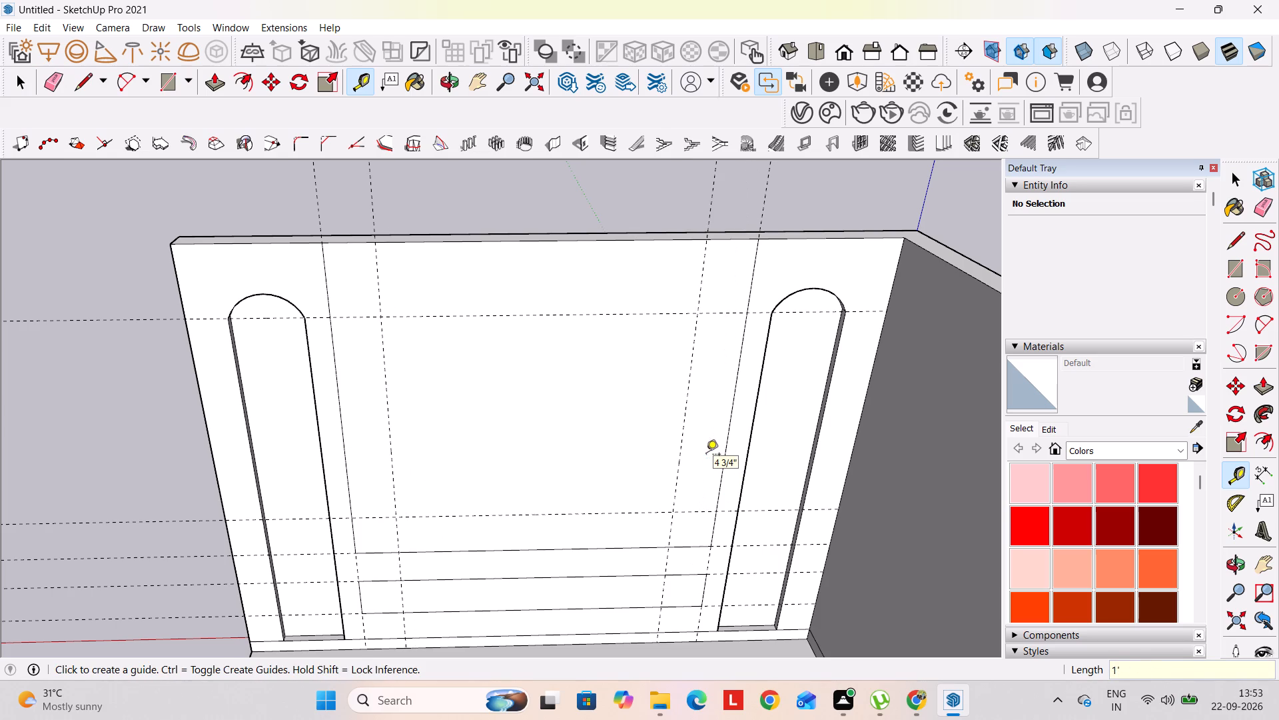
Round both lower corners of the large central rectangle with arcs between the points where the 1' guides meet its edges.
key("c")
key("space")
key("space")
key("a")
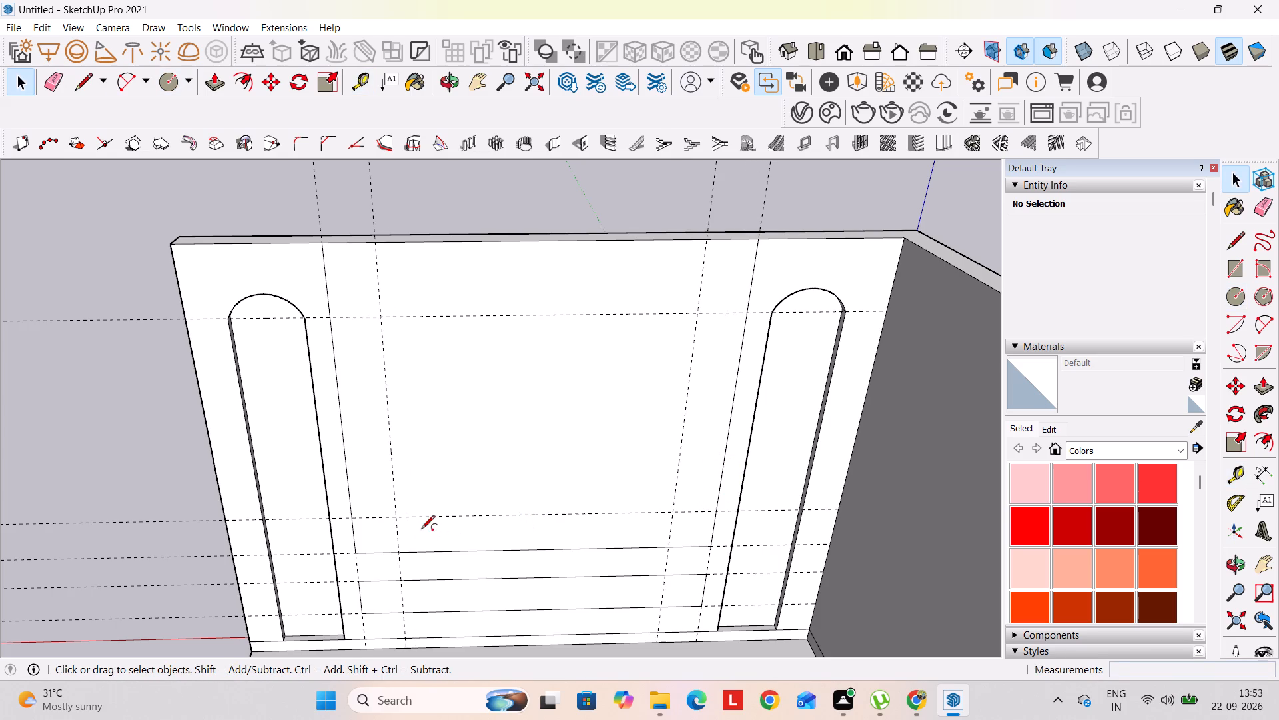
left_click(351, 520)
double_click(396, 555)
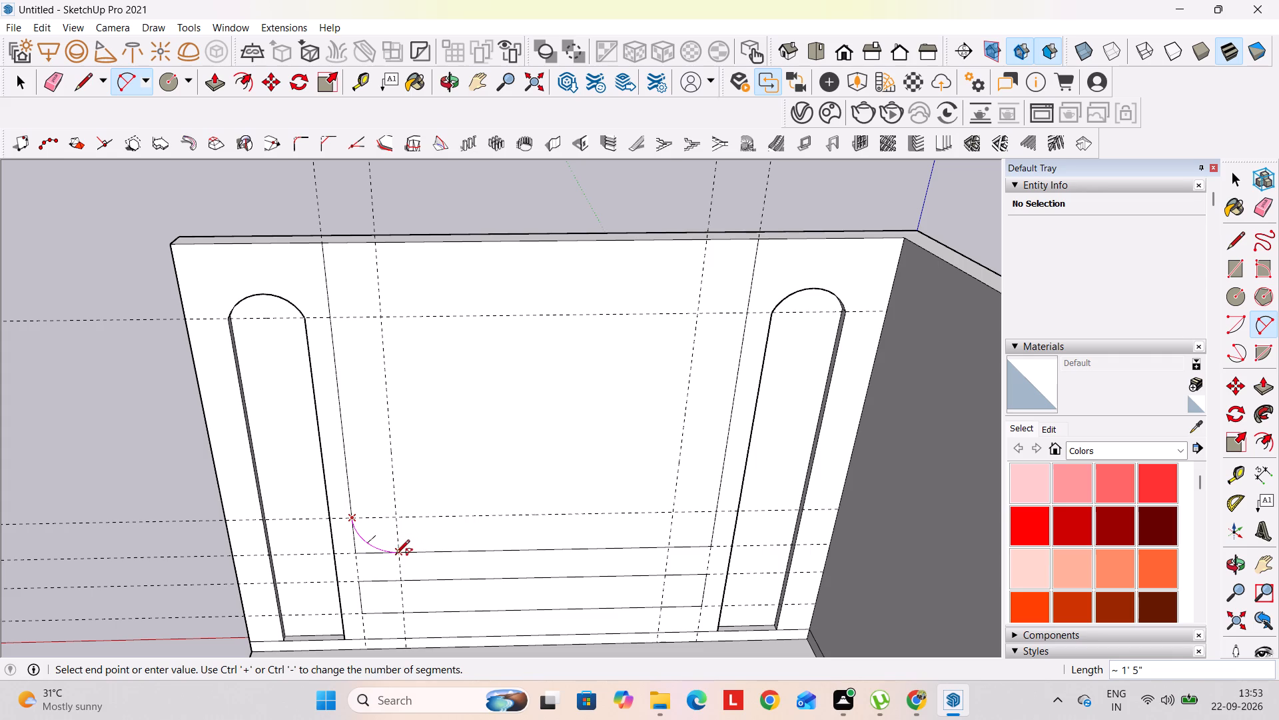
left_click(668, 553)
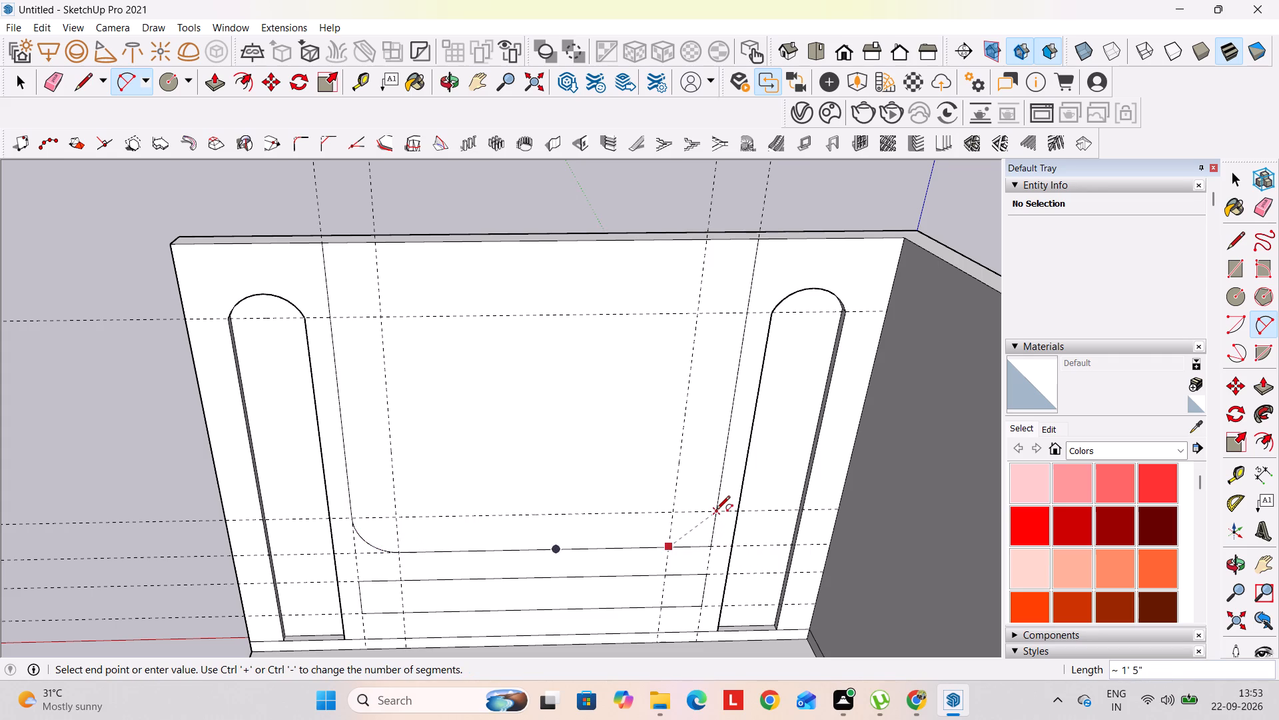
left_click(713, 514)
left_click(704, 535)
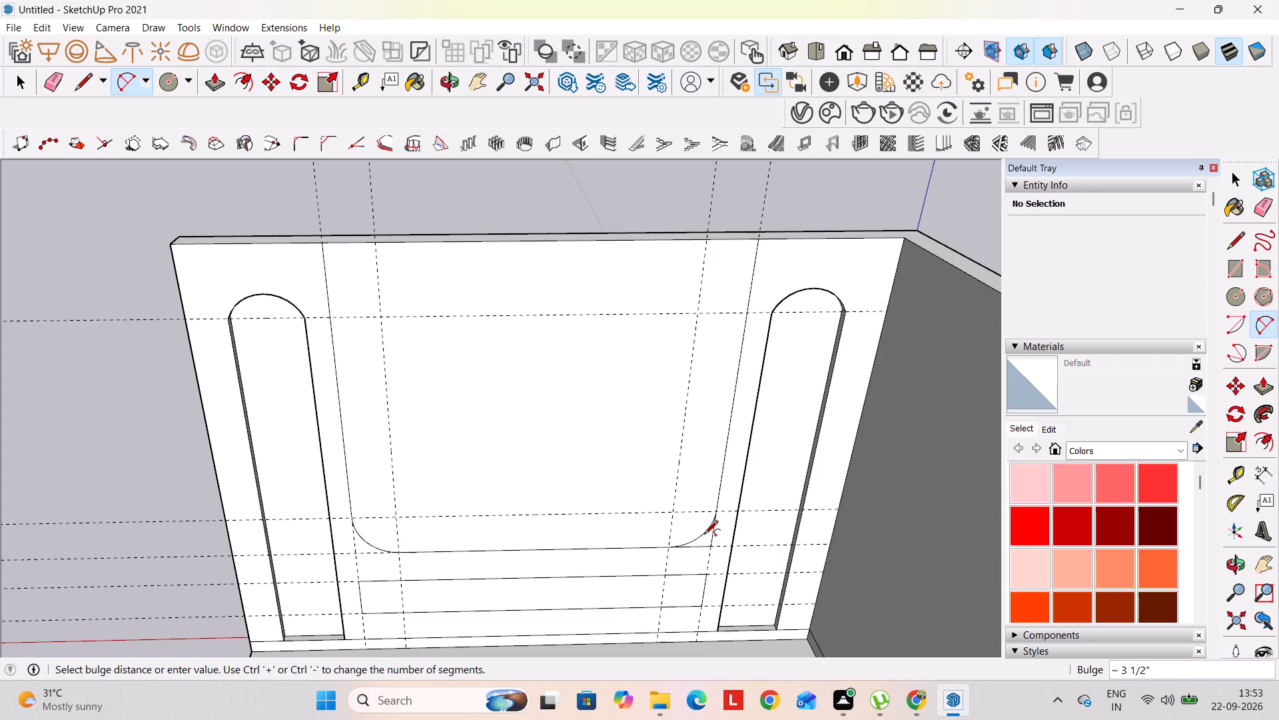
left_click(704, 535)
key("space")
Erase the leftover square corner edges and guides outside the large rectangle's arc nearest the adjoining wall.
scroll(701, 549, "up", 3)
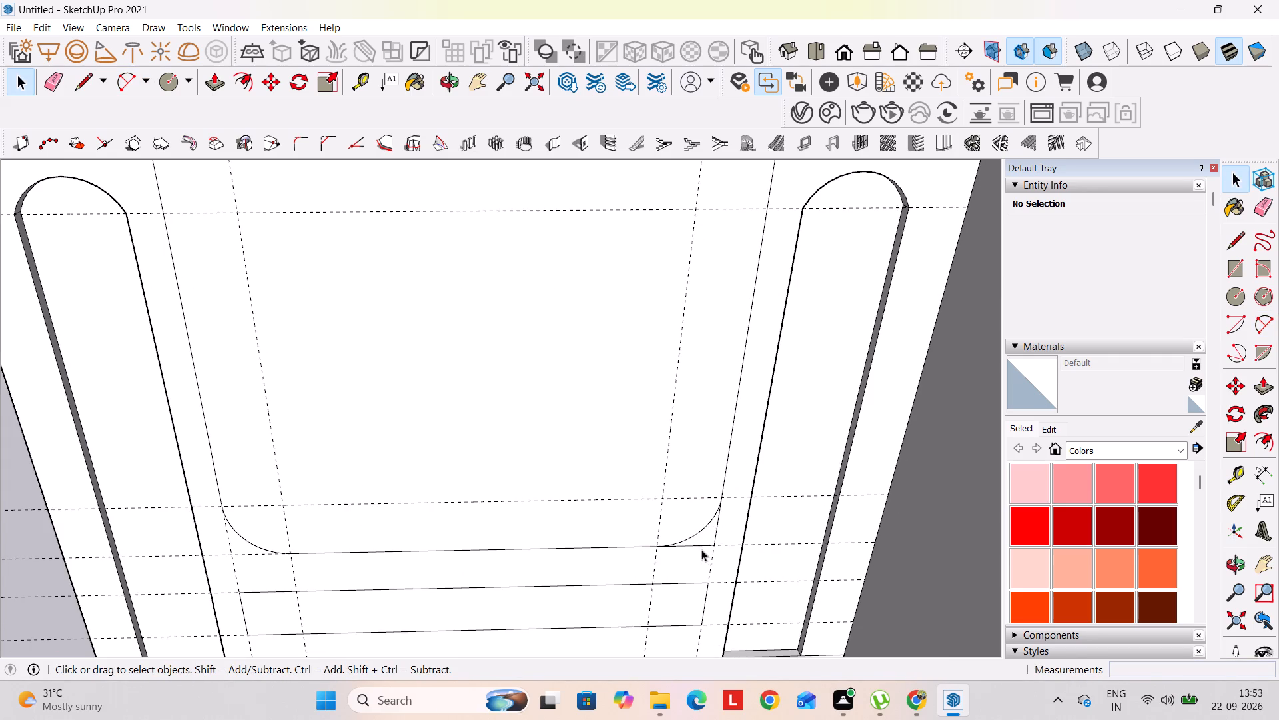
key("e")
left_click_drag(717, 534, 691, 556)
key("space")
scroll(455, 475, "down", 4)
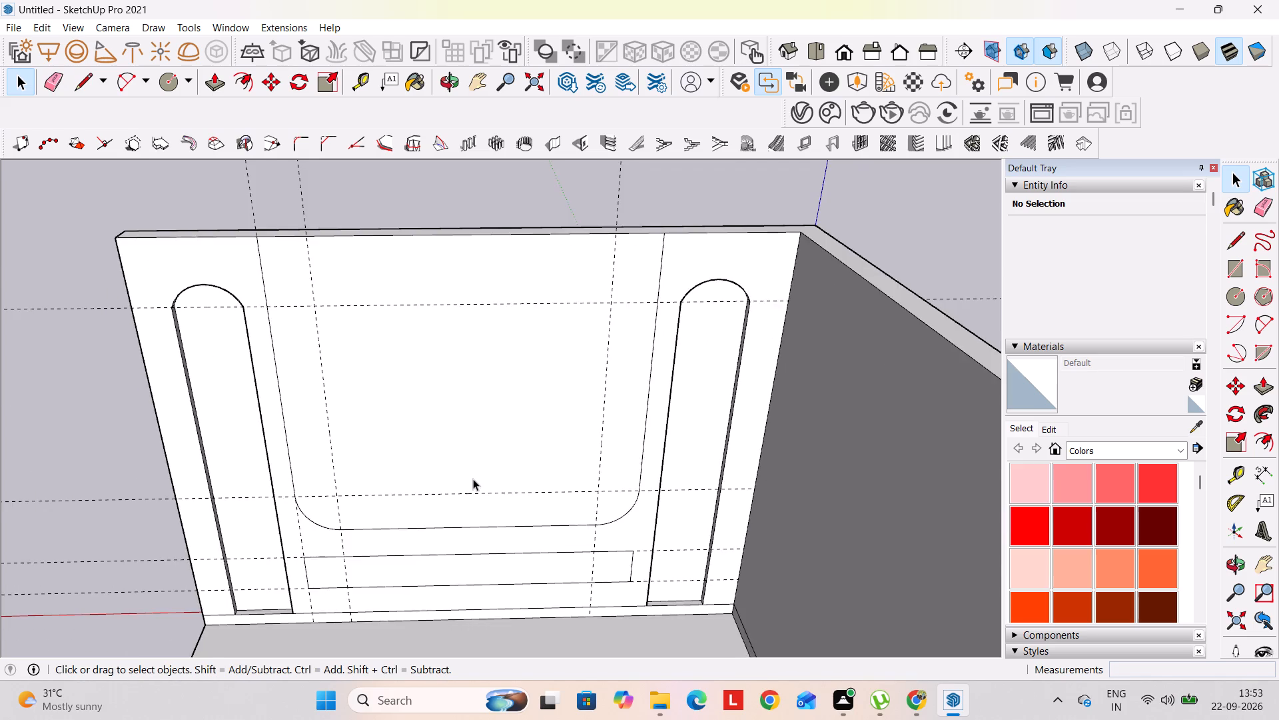
Delete all construction guides from the model.
scroll(481, 483, "down", 2)
left_click(57, 21)
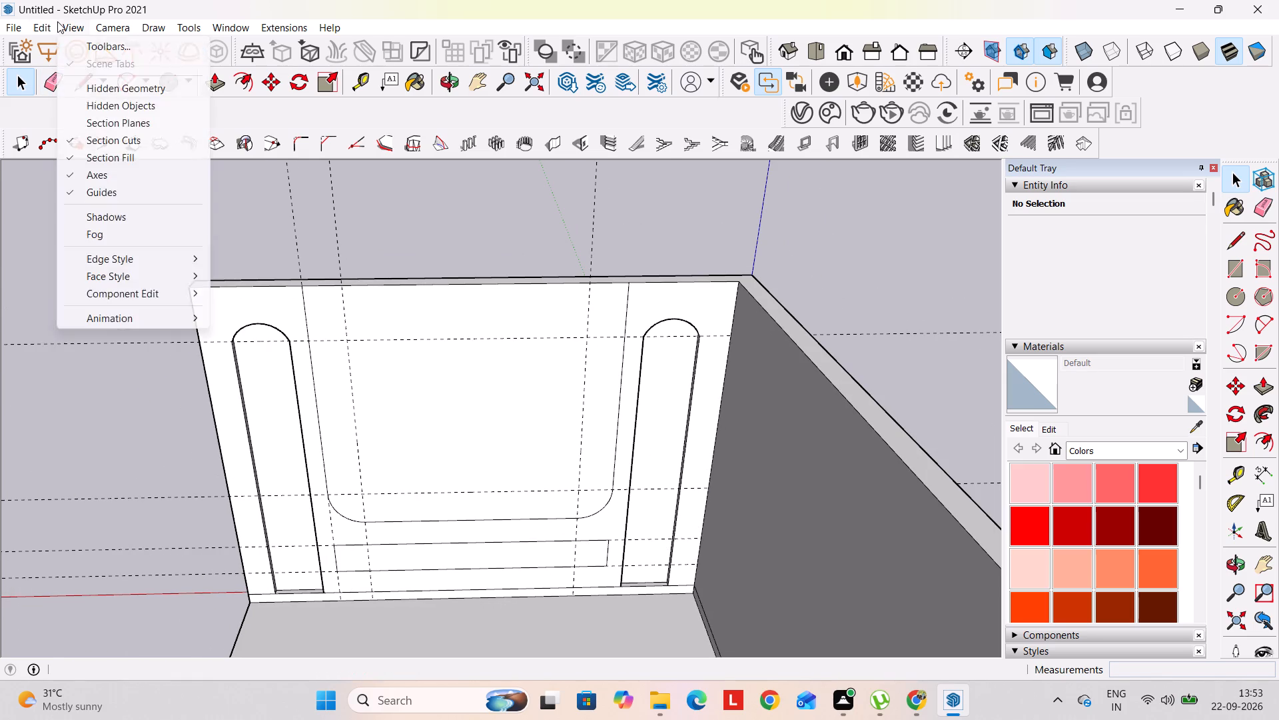
left_click(53, 29)
left_click(47, 27)
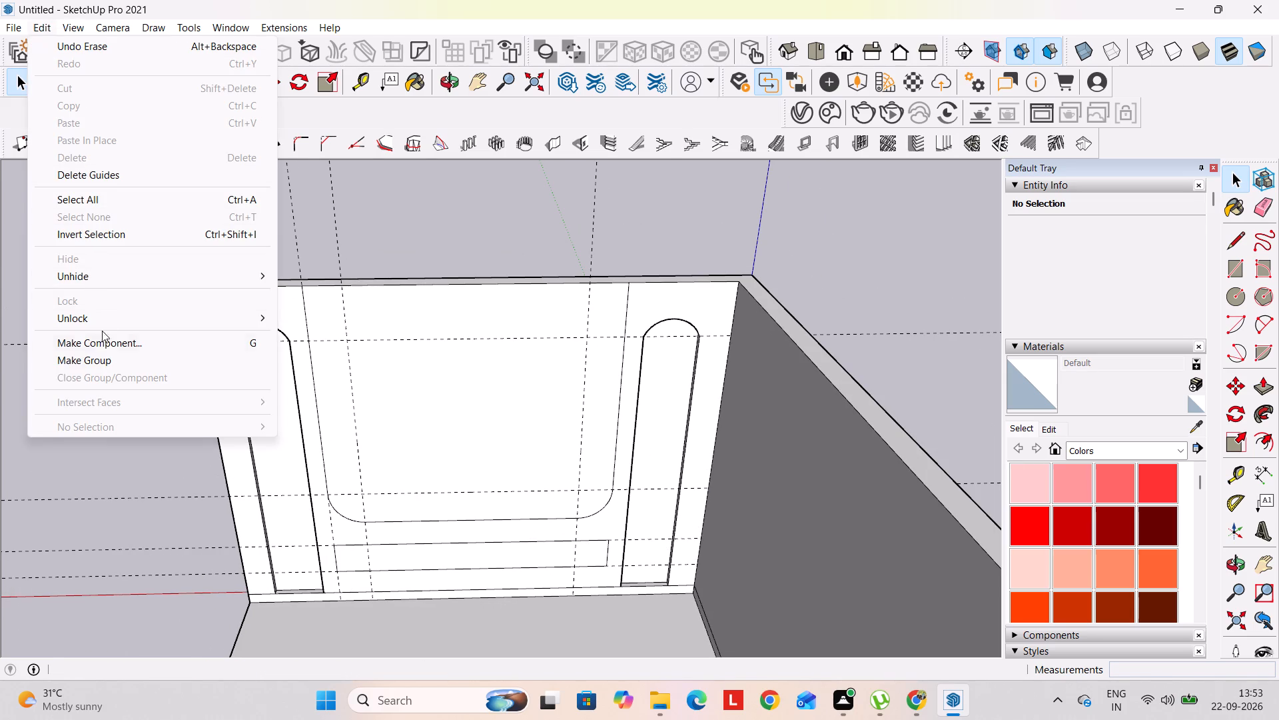
left_click(81, 183)
left_click(619, 221)
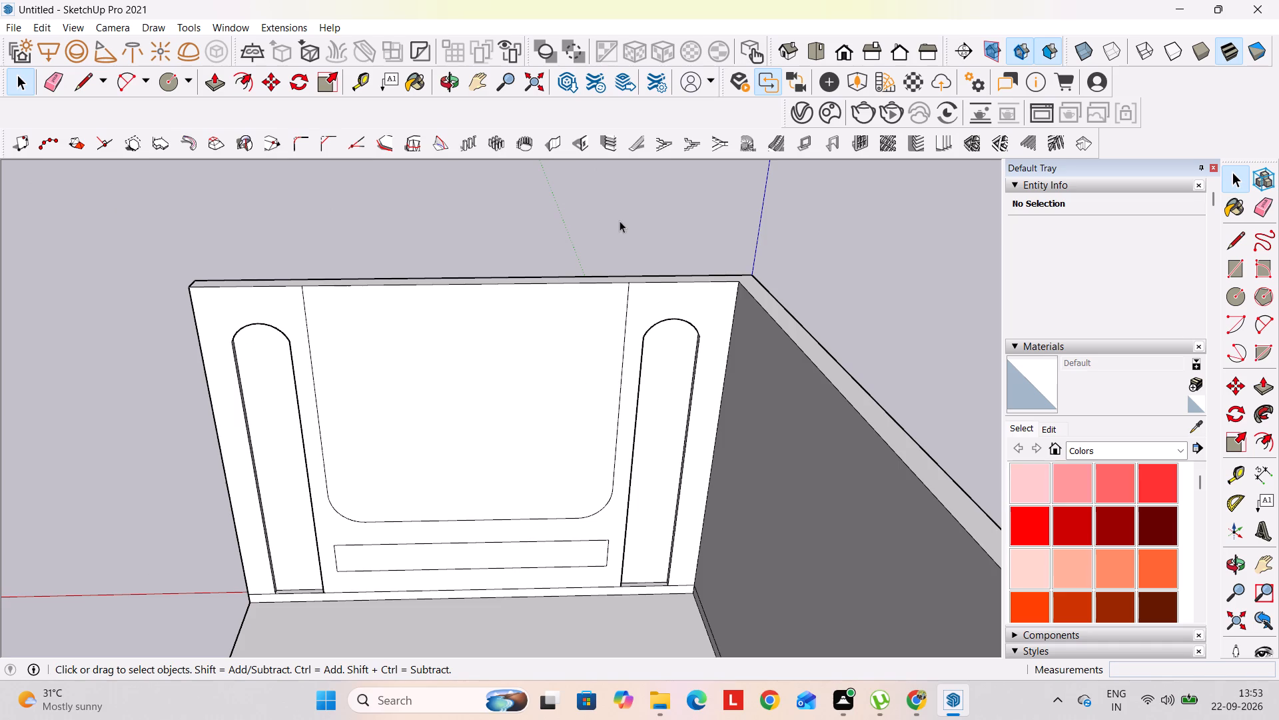
Extrude the narrow lower rectangle 10" out from the short side wall into the room.
middle_click_drag(548, 470, 546, 408)
middle_click_drag(546, 470, 556, 343)
middle_click_drag(539, 382, 554, 470)
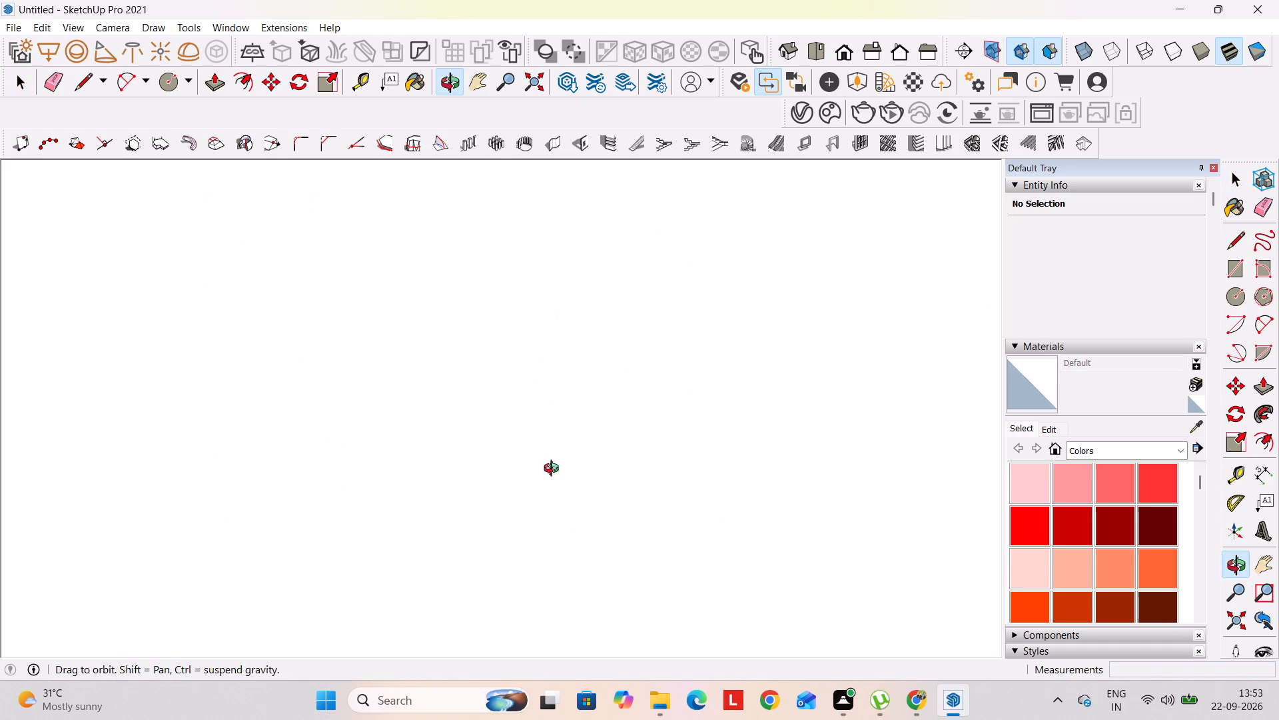
middle_click_drag(554, 470, 546, 497)
middle_click_drag(528, 371, 687, 715, "shift")
middle_click_drag(410, 303, 428, 491)
middle_click_drag(548, 268, 619, 614, "shift")
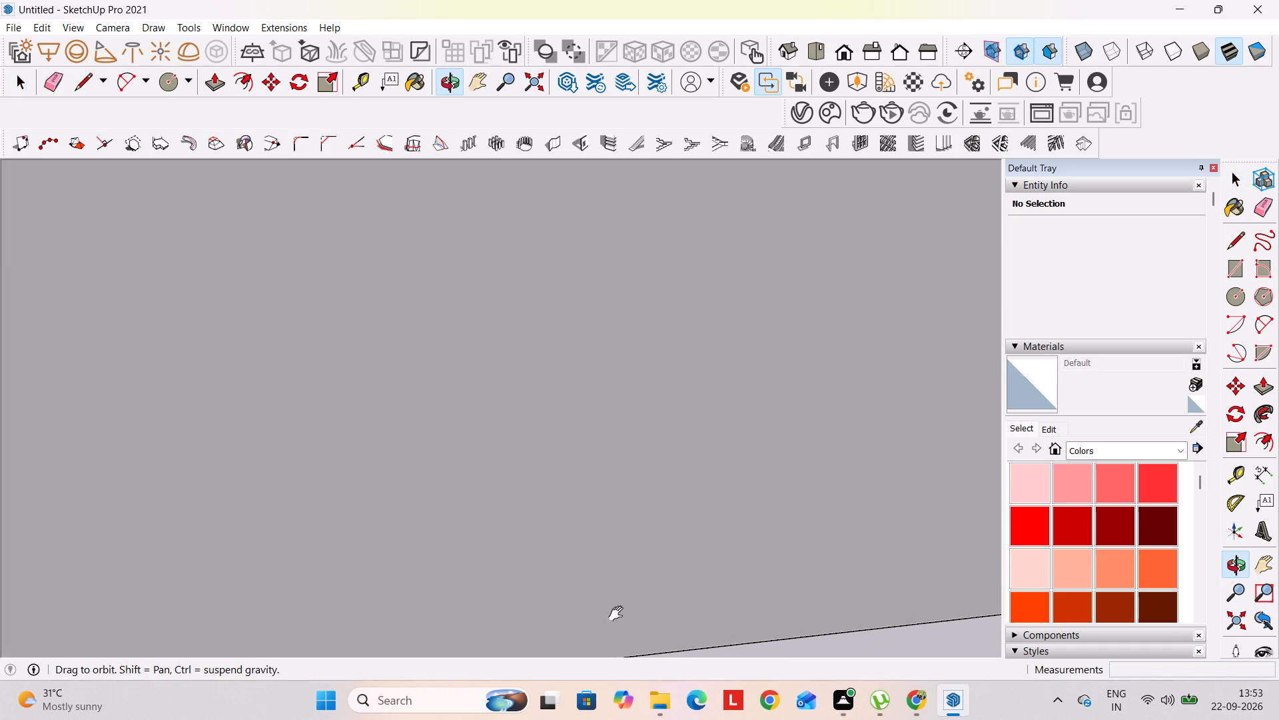
middle_click_drag(619, 614, 622, 641, "shift")
middle_click_drag(521, 333, 626, 703, "shift")
middle_click_drag(480, 352, 787, 704, "shift")
scroll(516, 457, "down", 10)
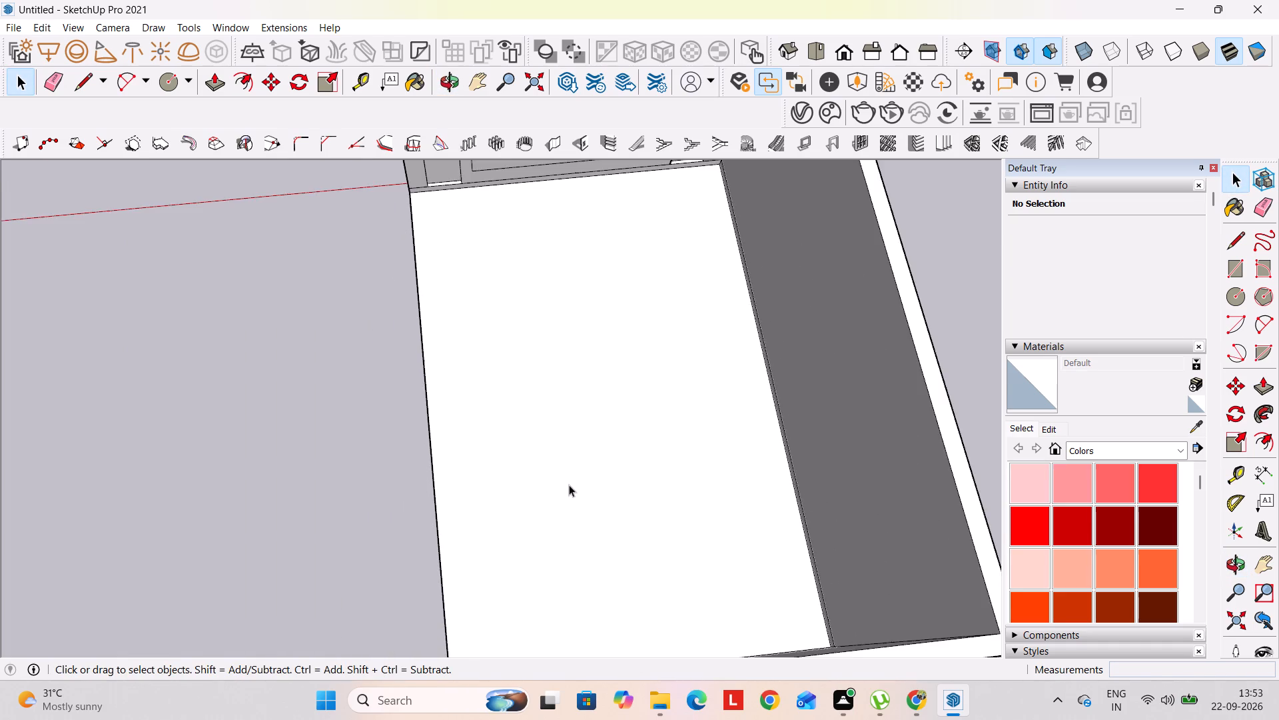
middle_click_drag(558, 439, 699, 719, "shift")
middle_click_drag(701, 697, 645, 527)
middle_click_drag(820, 545, 718, 429)
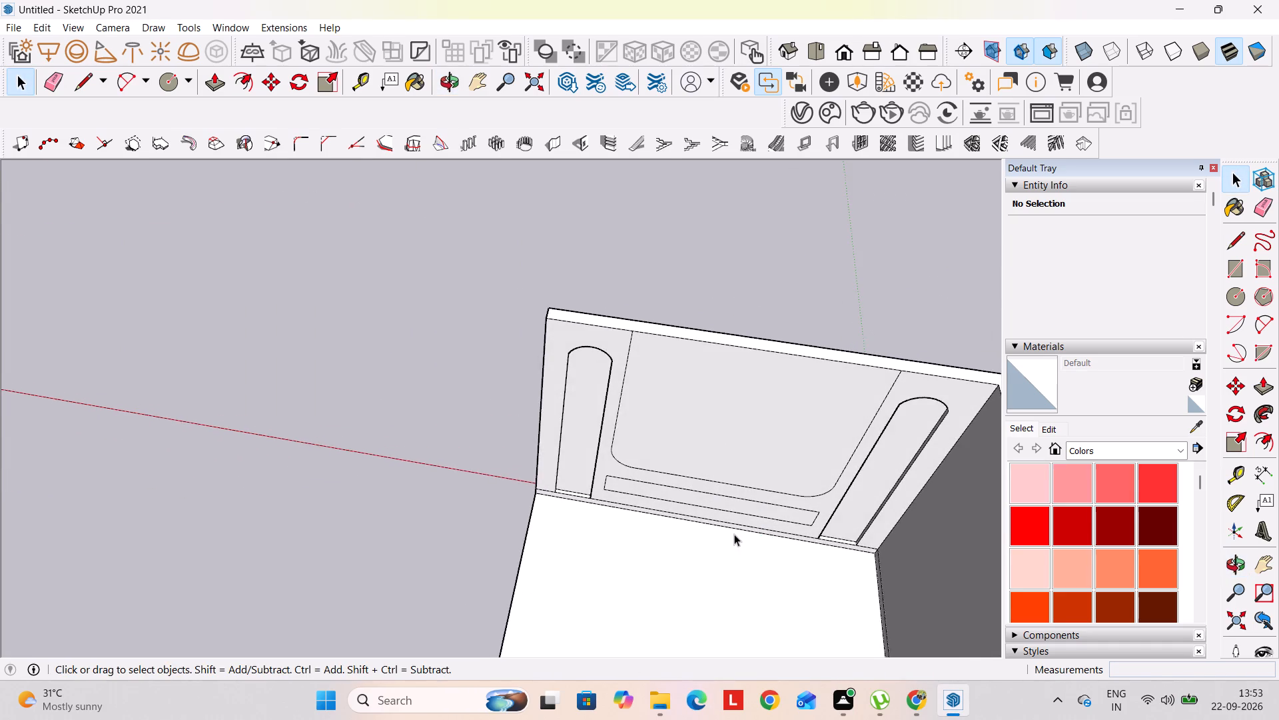
scroll(734, 534, "up", 4)
middle_click_drag(719, 588, 735, 495)
scroll(739, 498, "up", 3)
key("p")
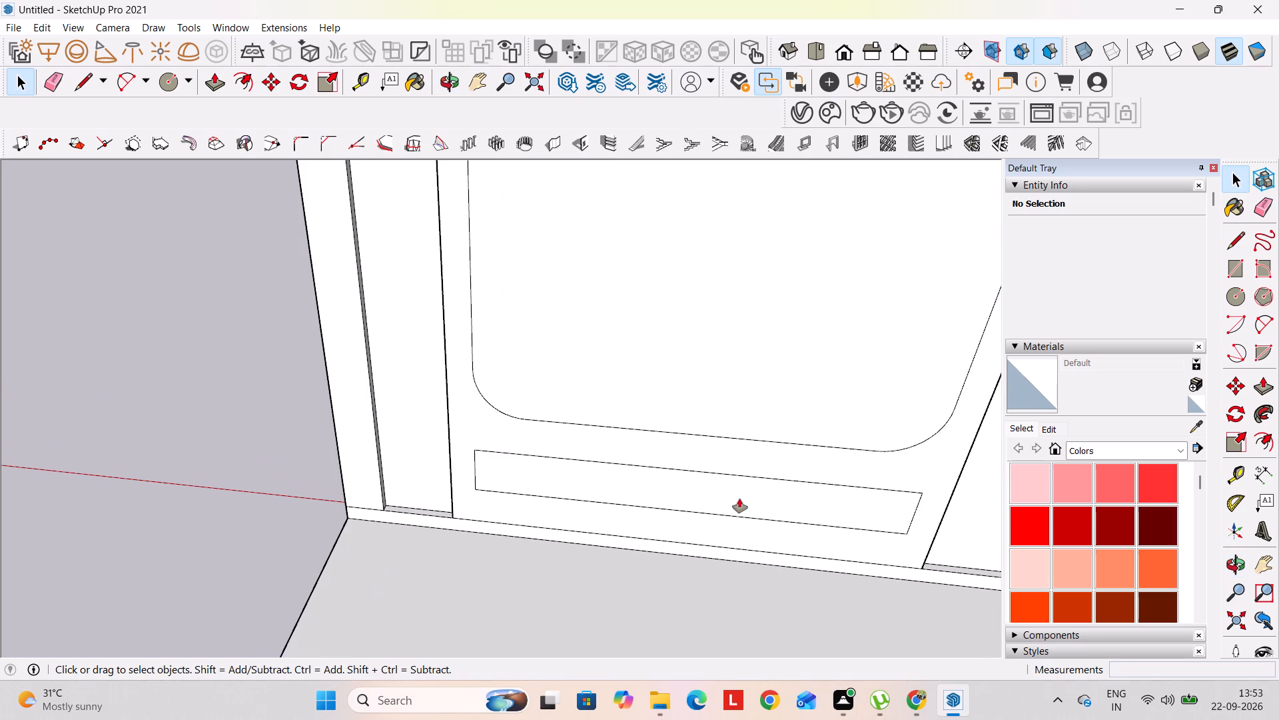
left_click(755, 503)
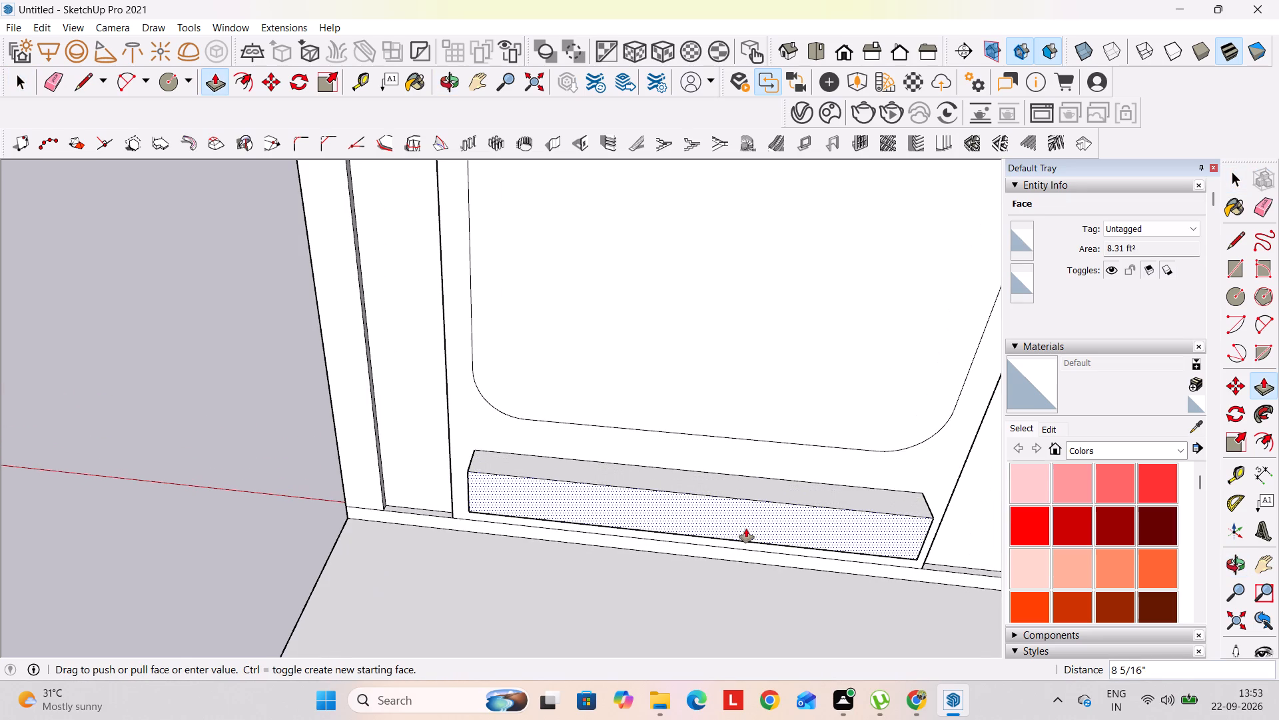
type("10\"")
key("Return")
key("space")
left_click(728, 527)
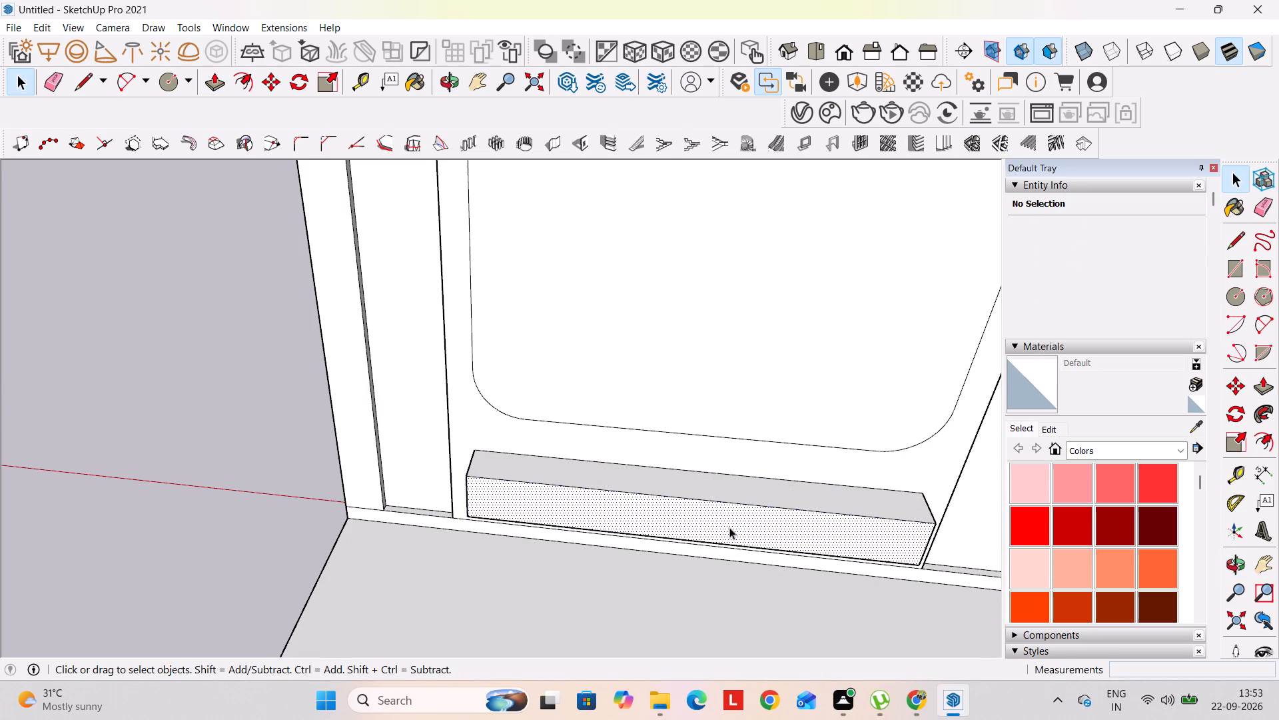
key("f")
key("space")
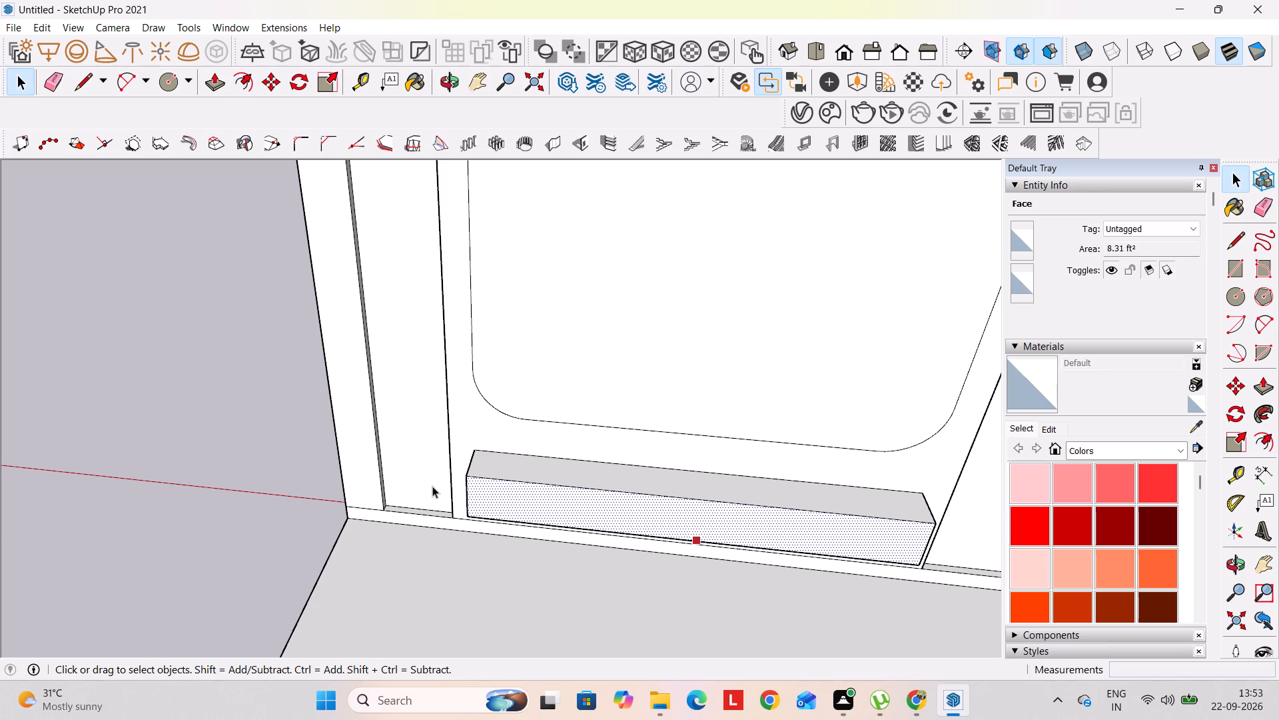
Copy the vertical end edge of the extruded box's front face to the opposite end with /4 spacing, making four equal panels.
left_click(468, 490)
key("m")
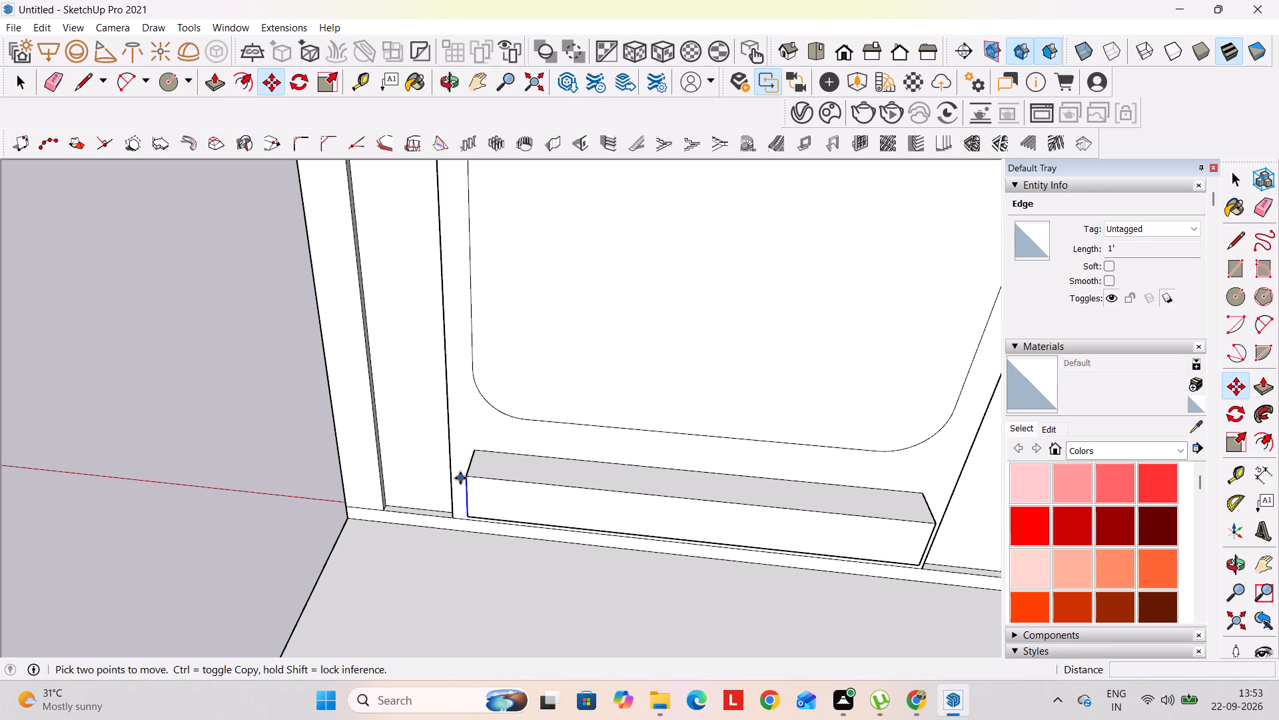
left_click(464, 477)
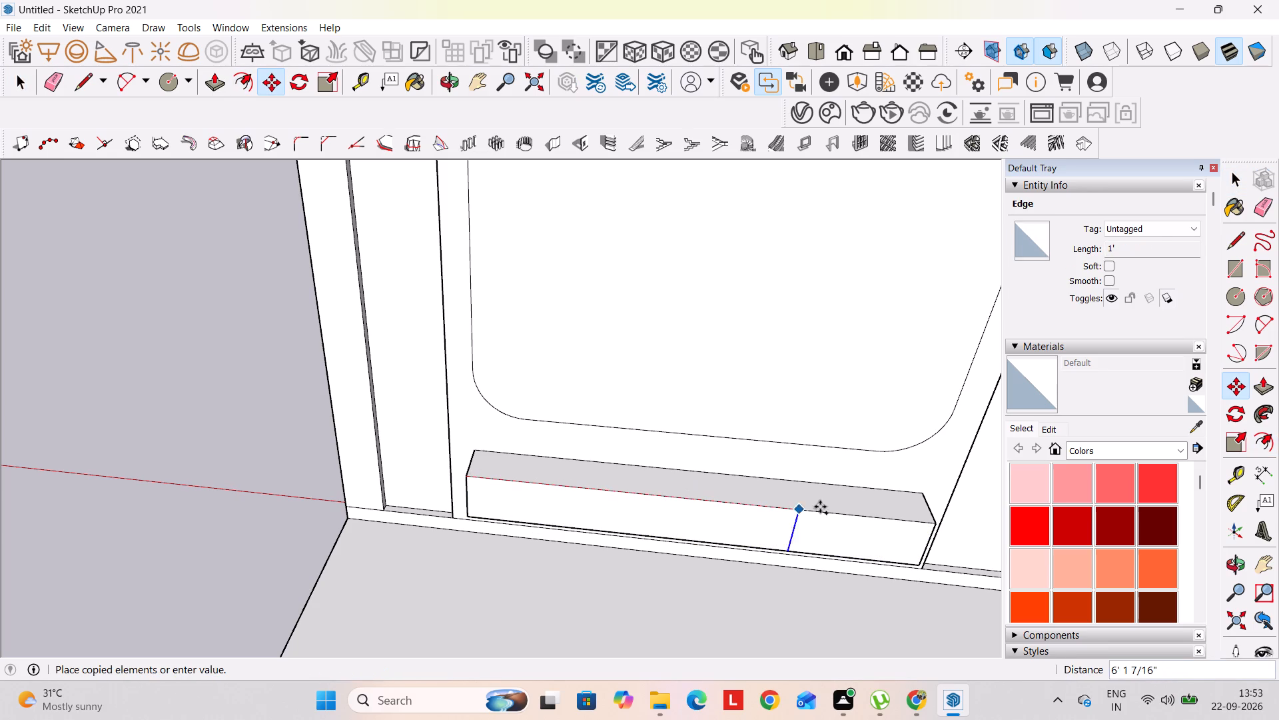
left_click(936, 521)
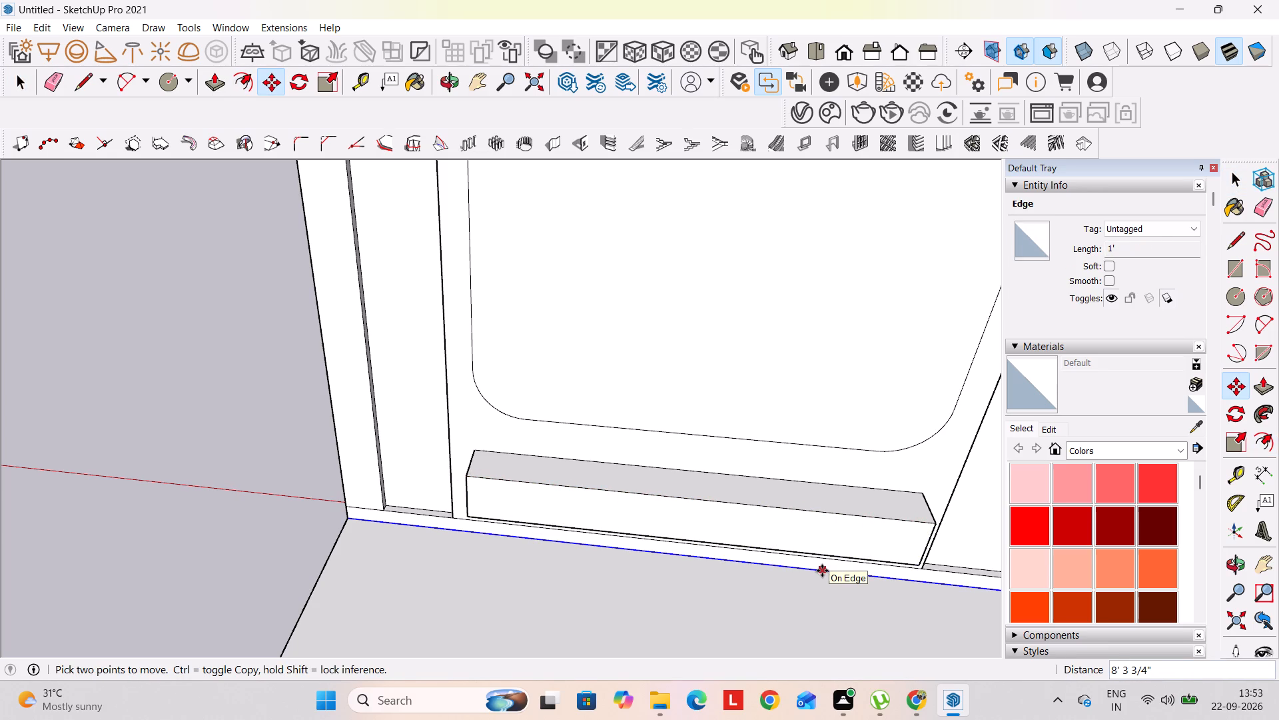
type("/4")
key("Return")
key("space")
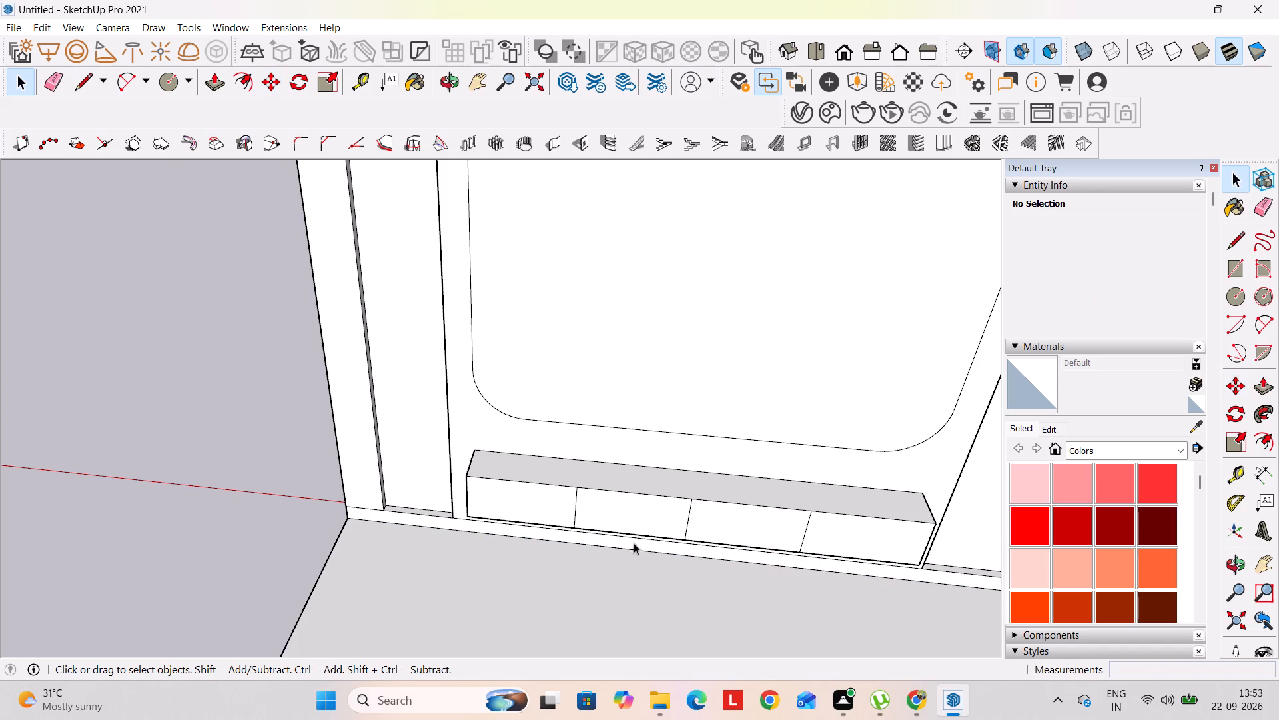
Offset the outlines of the two front panels farthest from the adjoining wall 3 mm inward.
left_click(542, 511)
key("f")
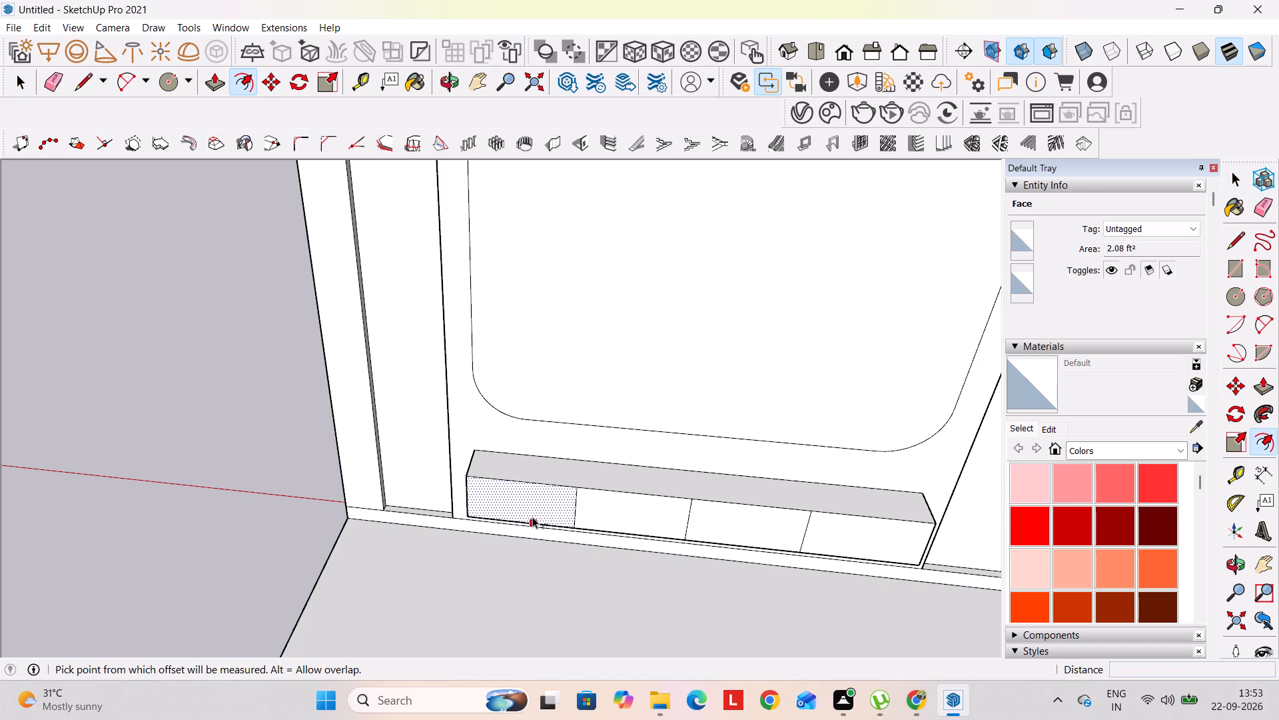
left_click(532, 517)
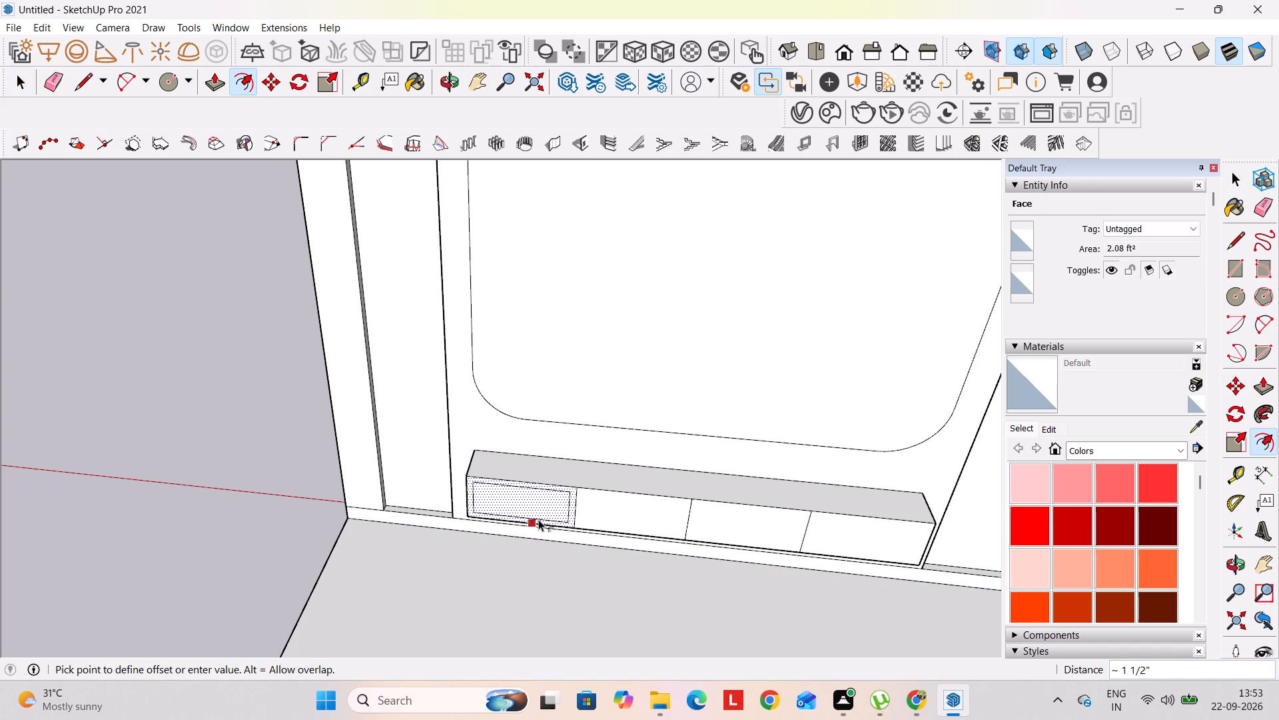
key("3")
type("mm")
key("Return")
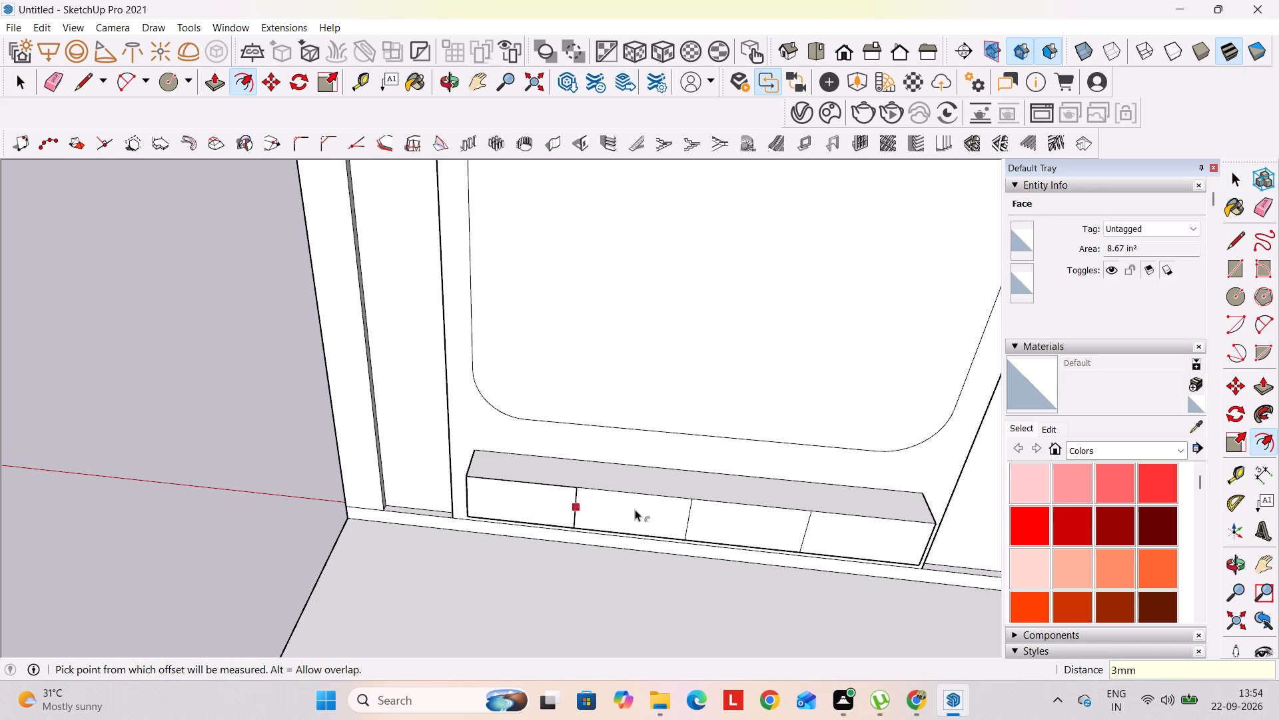
key("space")
left_click(620, 519)
key("f")
left_click(619, 530)
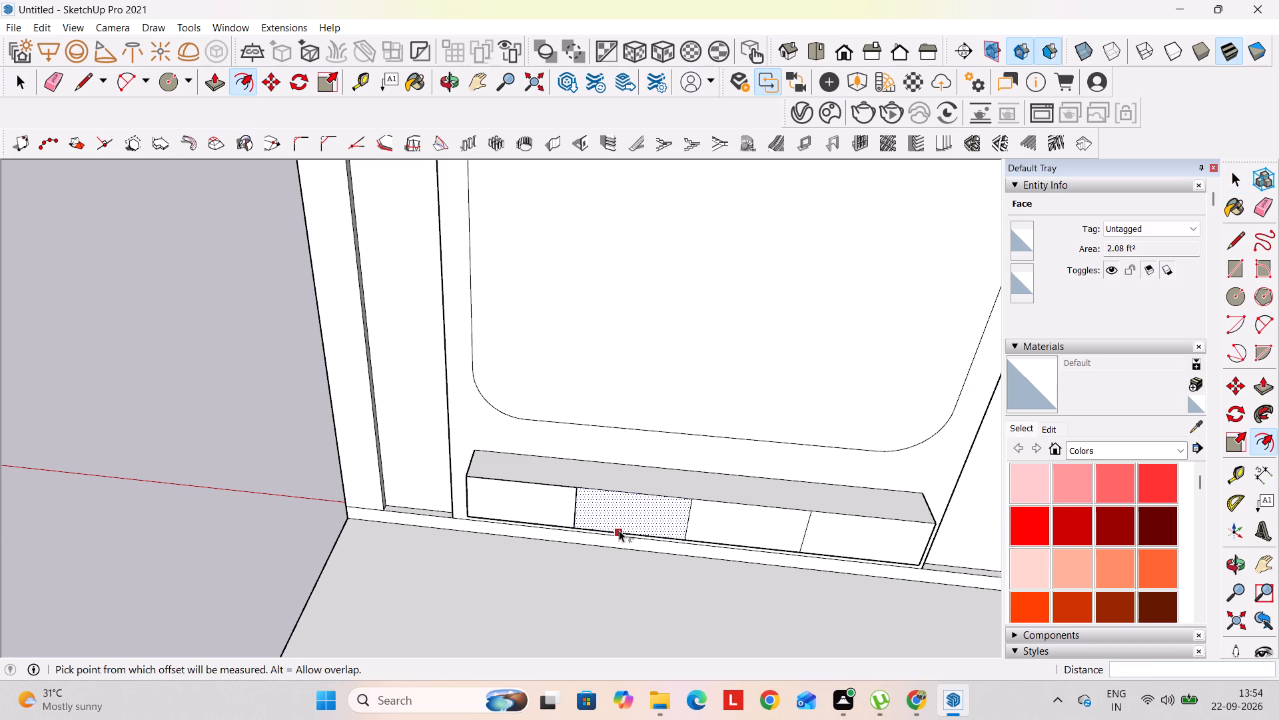
type("3mm")
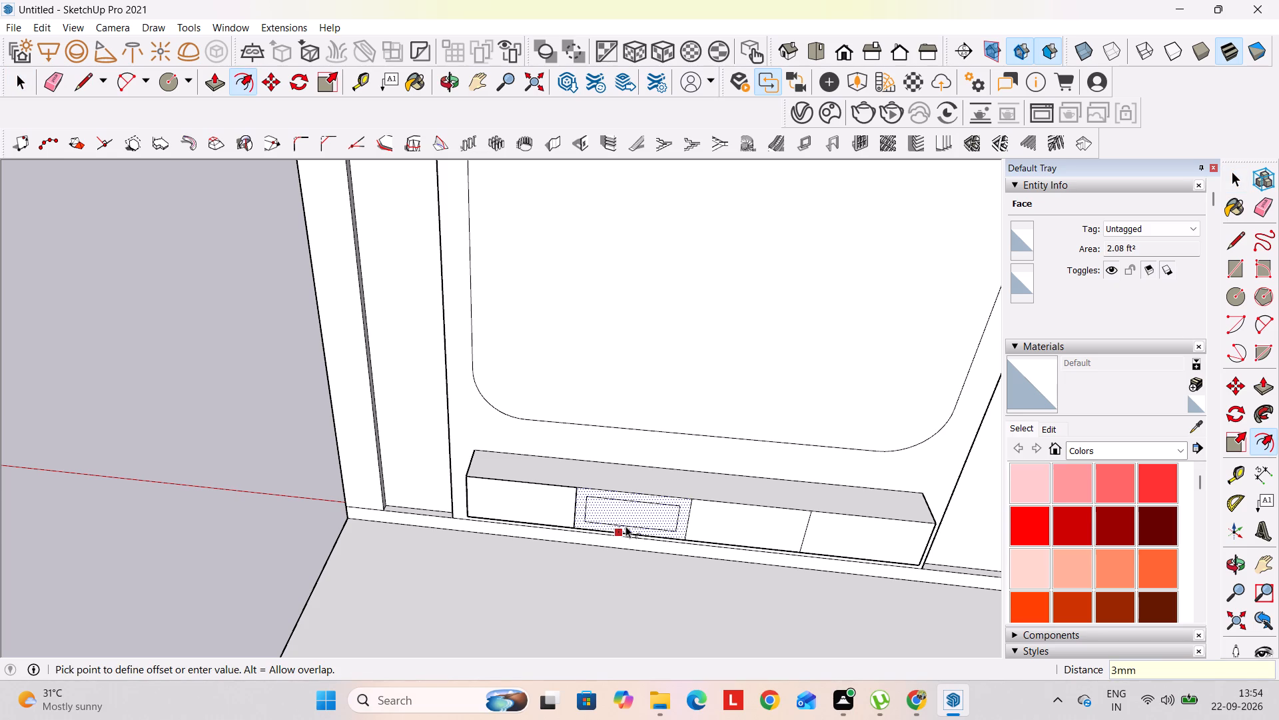
key("Return")
key("space")
Offset the outlines of the remaining two front panels, nearest the adjoining wall, 3 mm inward.
left_click(718, 513)
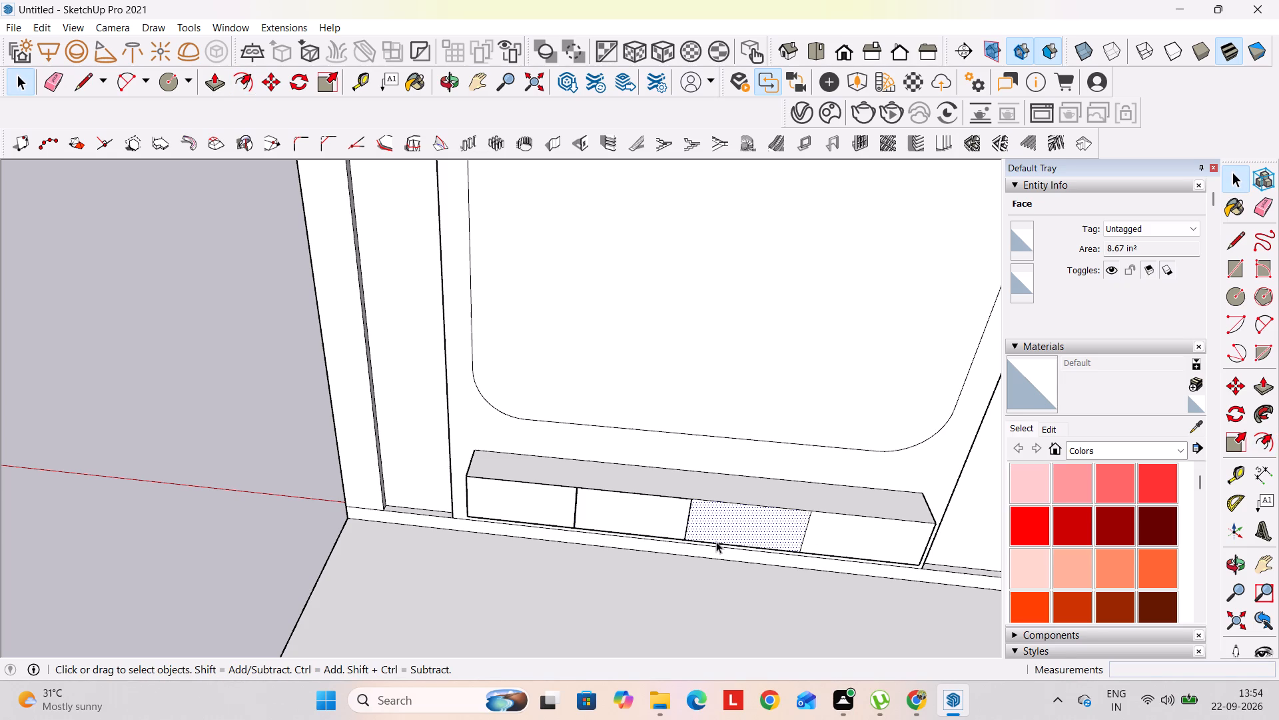
key("f")
left_click(717, 543)
type("3mm")
key("Return")
key("space")
left_click(838, 535)
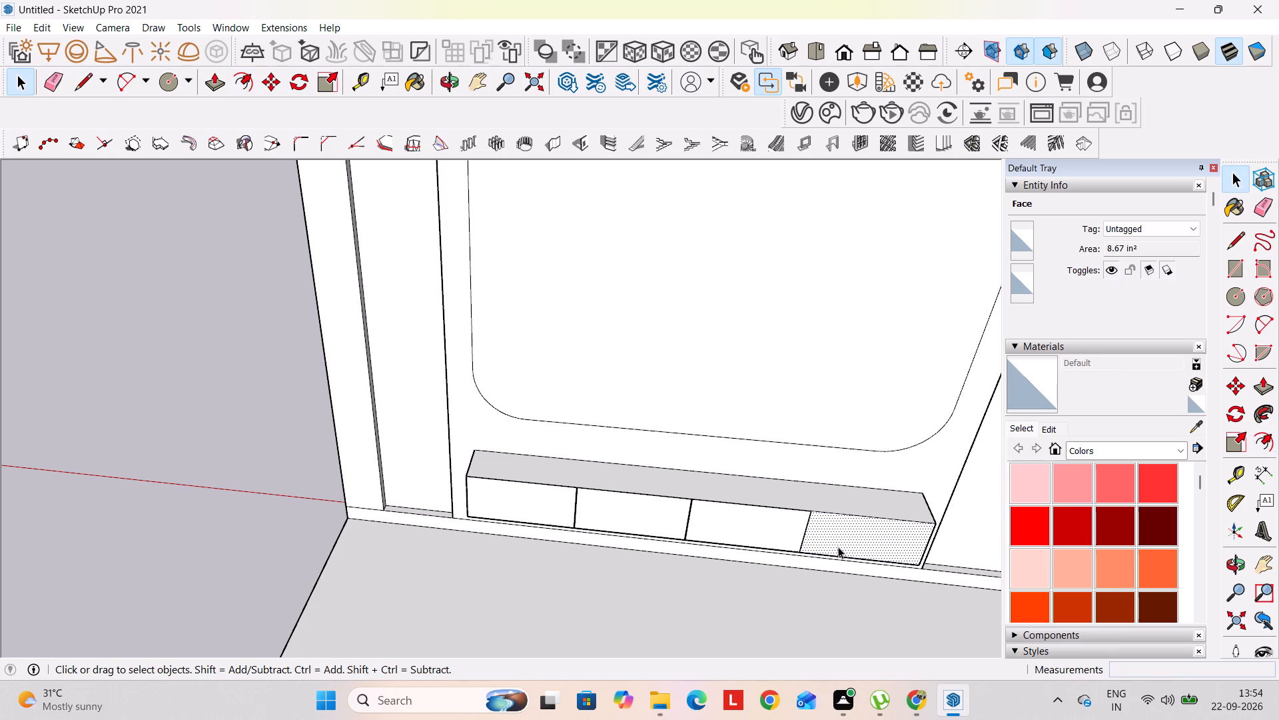
key("f")
left_click(839, 547)
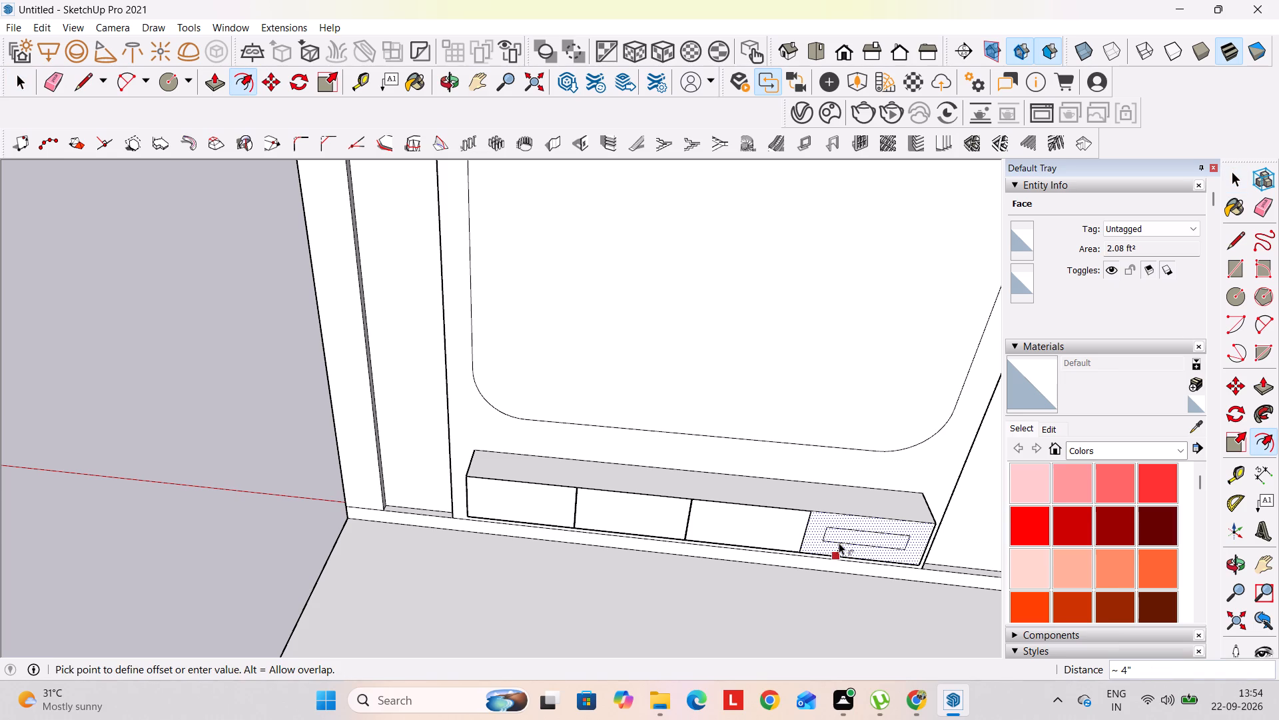
type("3mm")
key("Return")
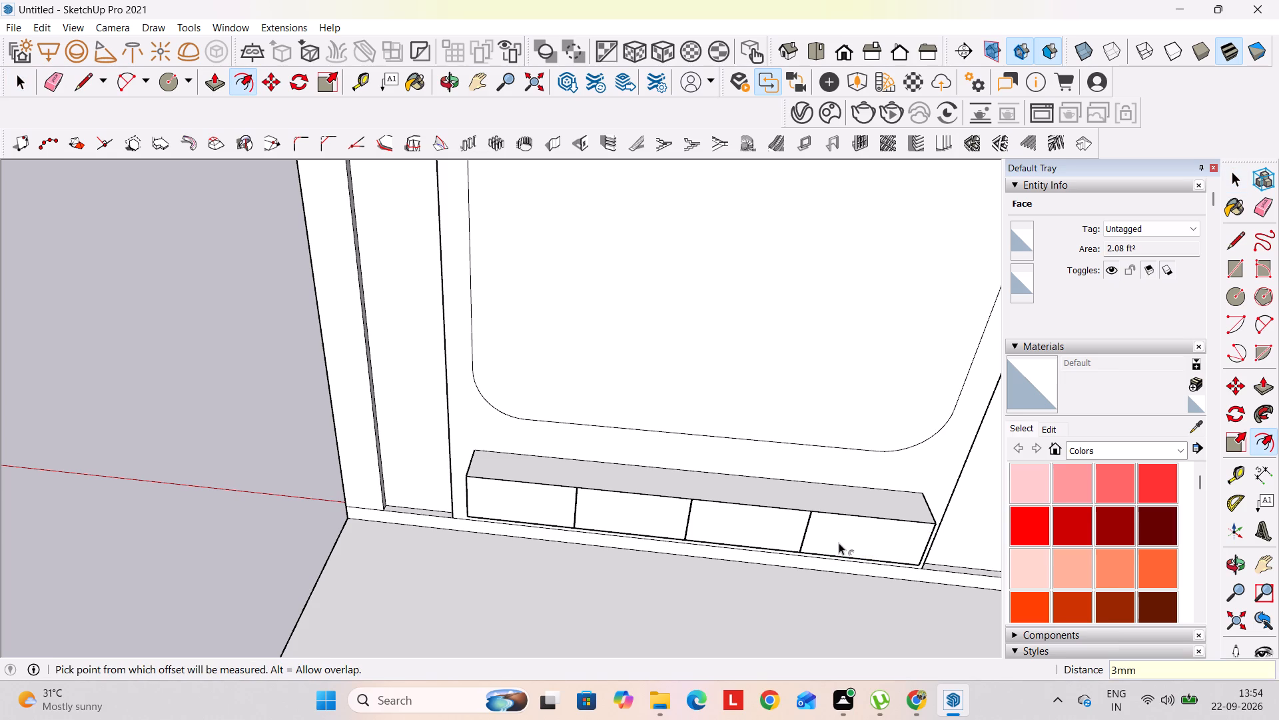
key("space")
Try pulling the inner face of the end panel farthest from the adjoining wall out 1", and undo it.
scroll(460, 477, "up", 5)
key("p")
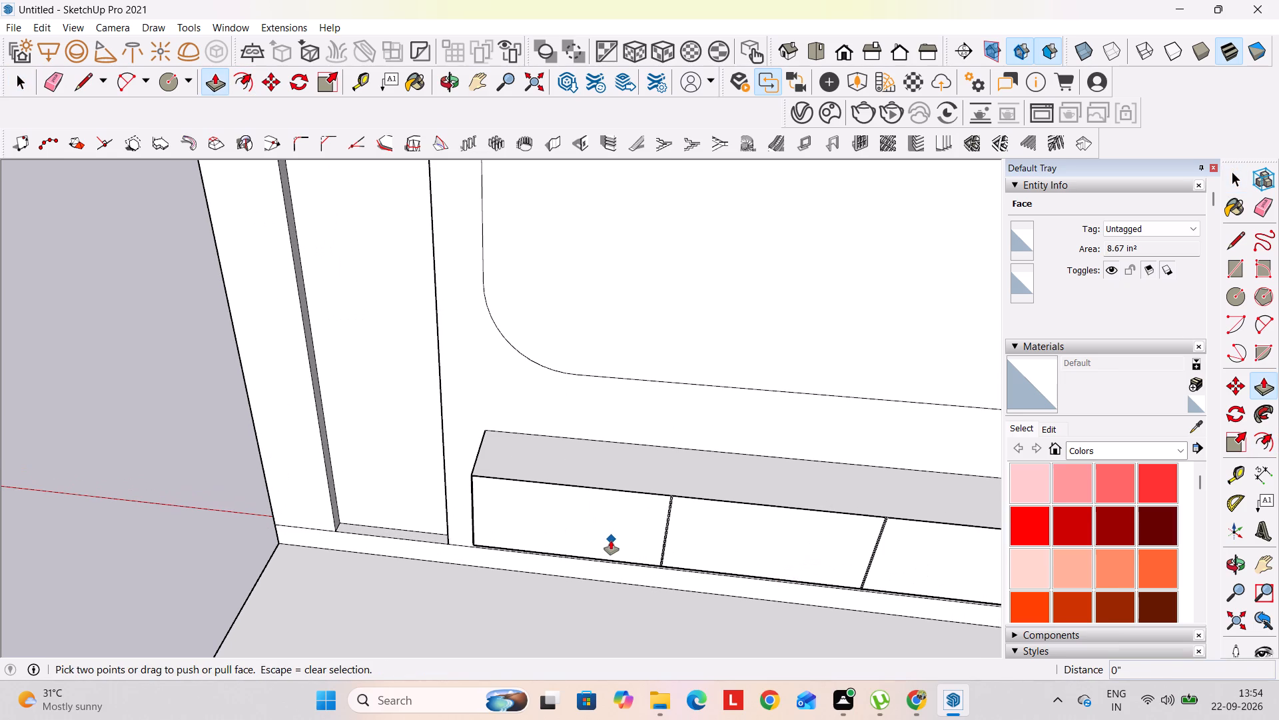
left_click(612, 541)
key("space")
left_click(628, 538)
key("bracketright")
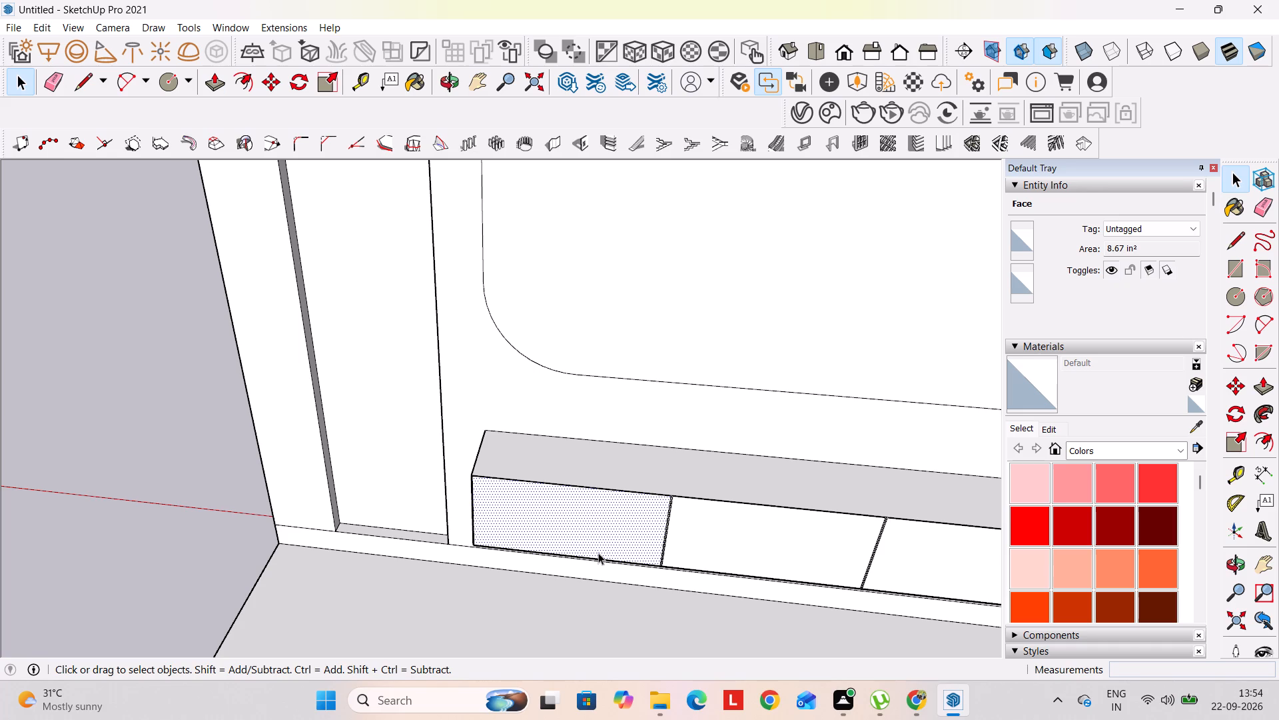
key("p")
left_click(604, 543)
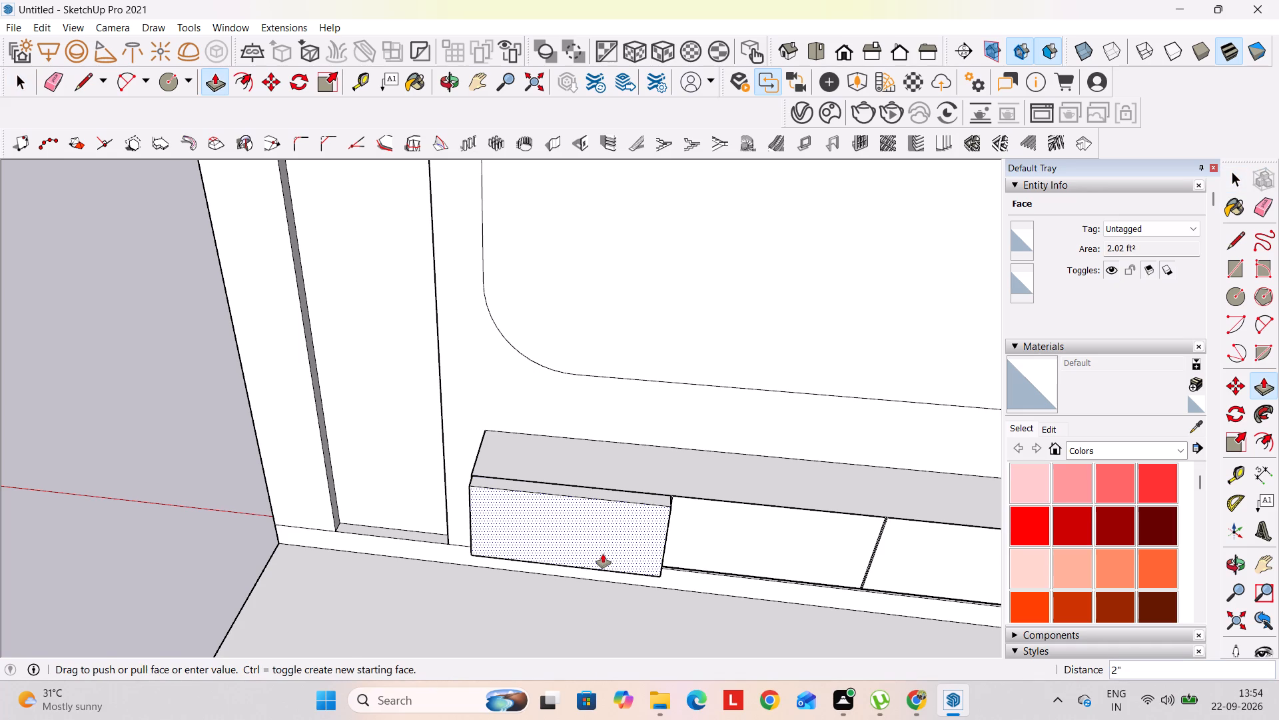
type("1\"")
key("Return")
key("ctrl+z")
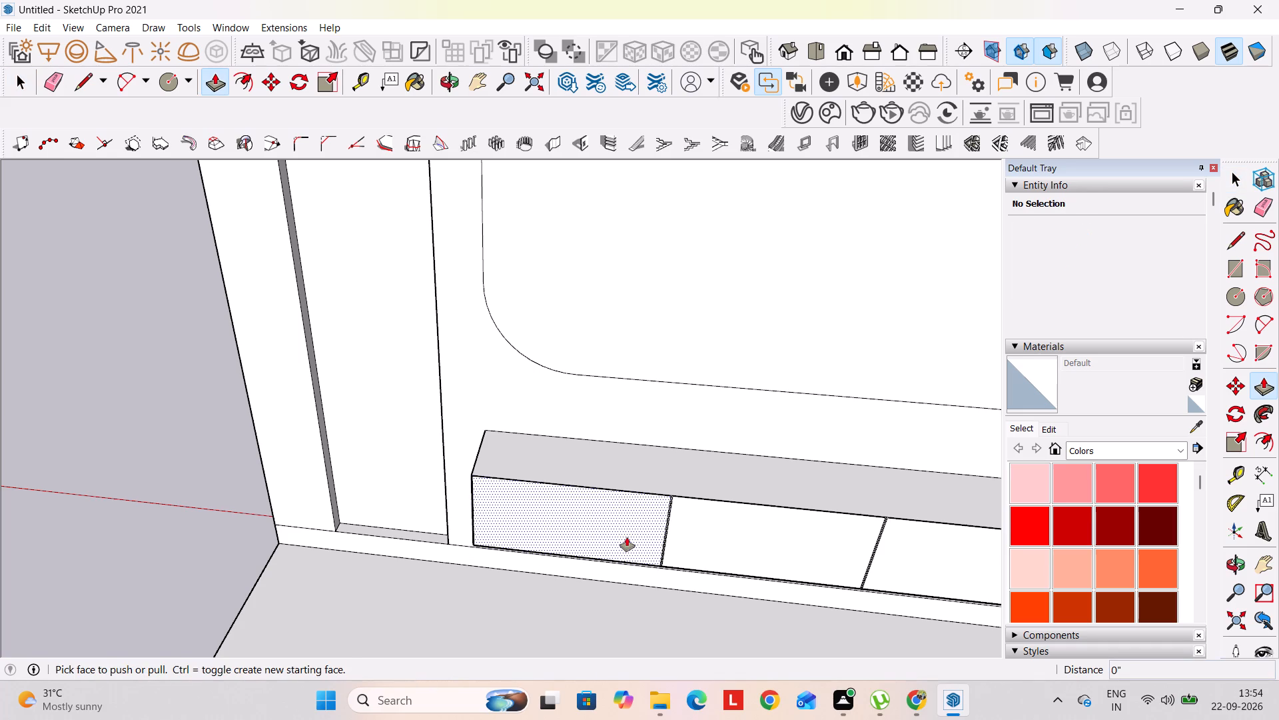
Pull the inner faces of all four front panels outward 10 mm, matching the other three to the first.
left_click(627, 537)
type("10")
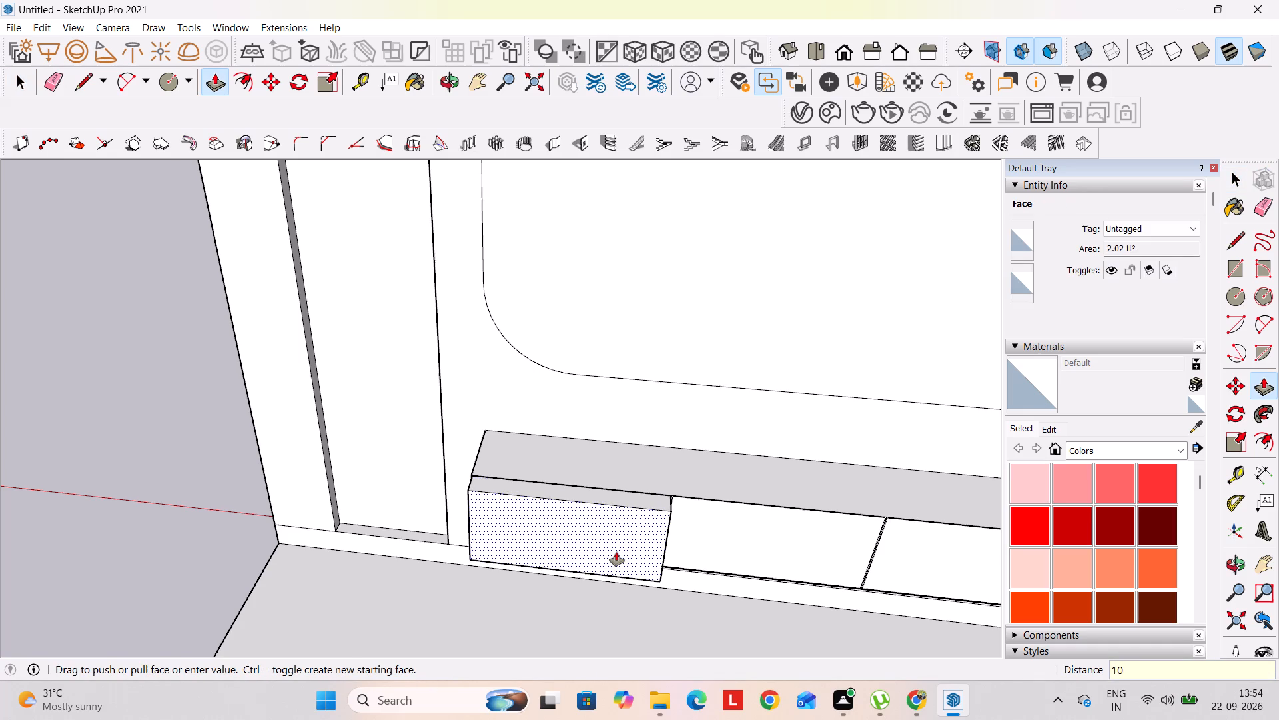
type("mm")
key("Return")
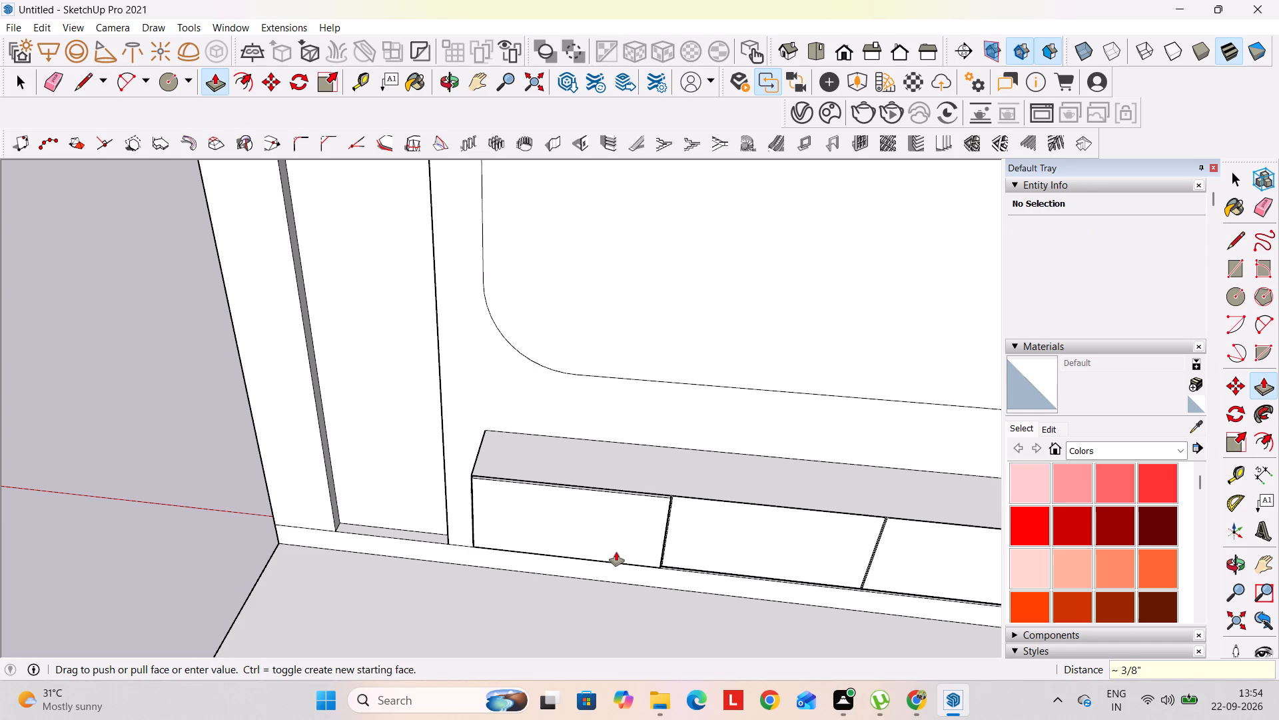
left_click(705, 518)
left_click(597, 527)
left_click(897, 557)
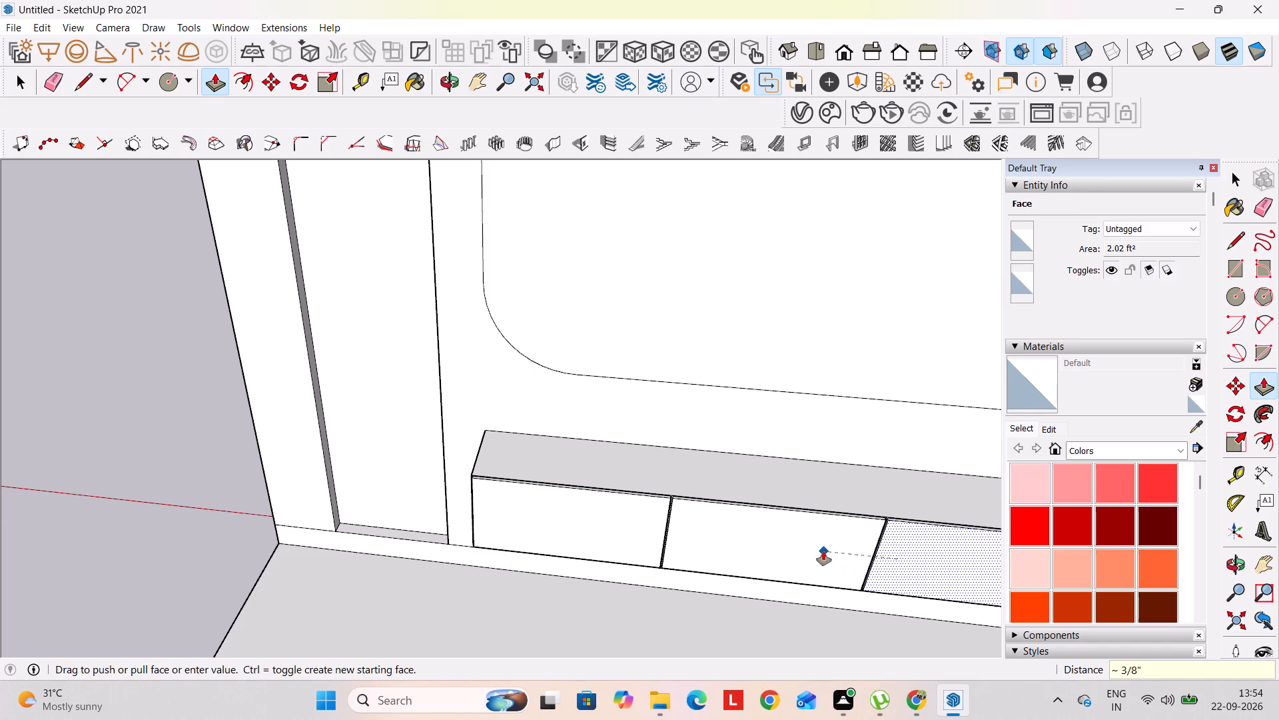
left_click(823, 551)
scroll(843, 553, "down", 3)
middle_click_drag(869, 546, 498, 467, "shift")
left_click(734, 491)
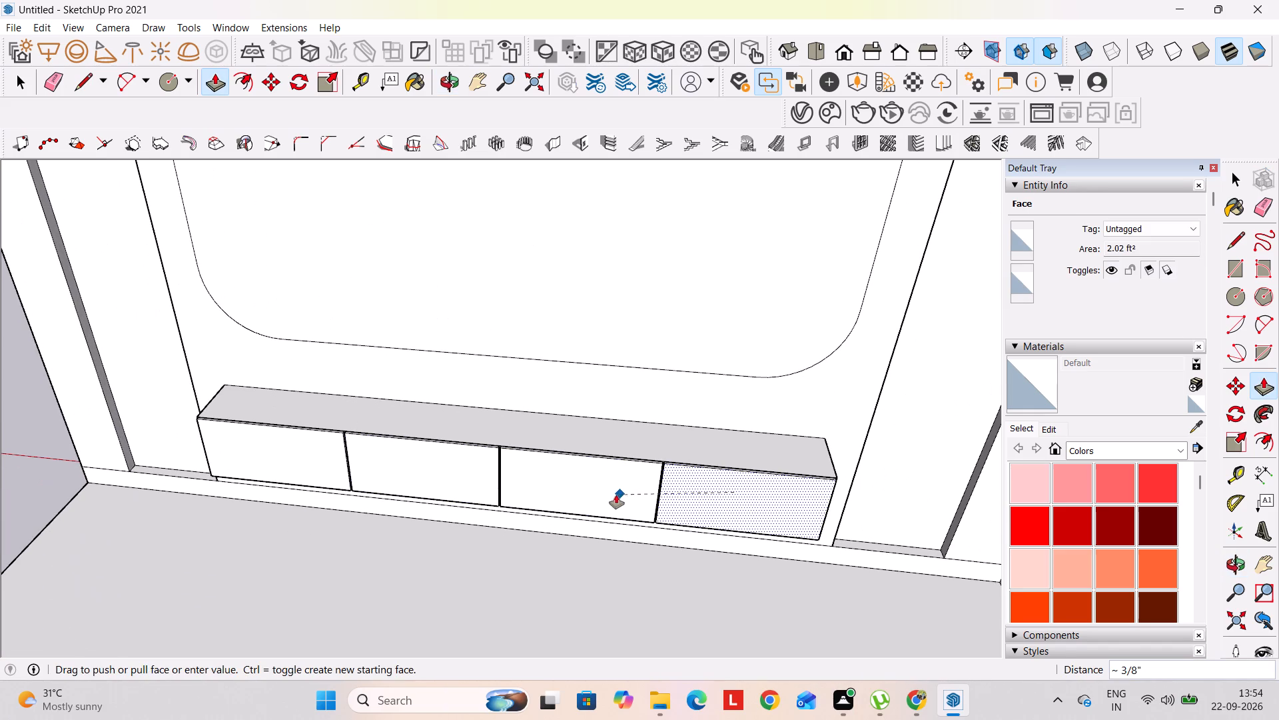
left_click(614, 495)
key("space")
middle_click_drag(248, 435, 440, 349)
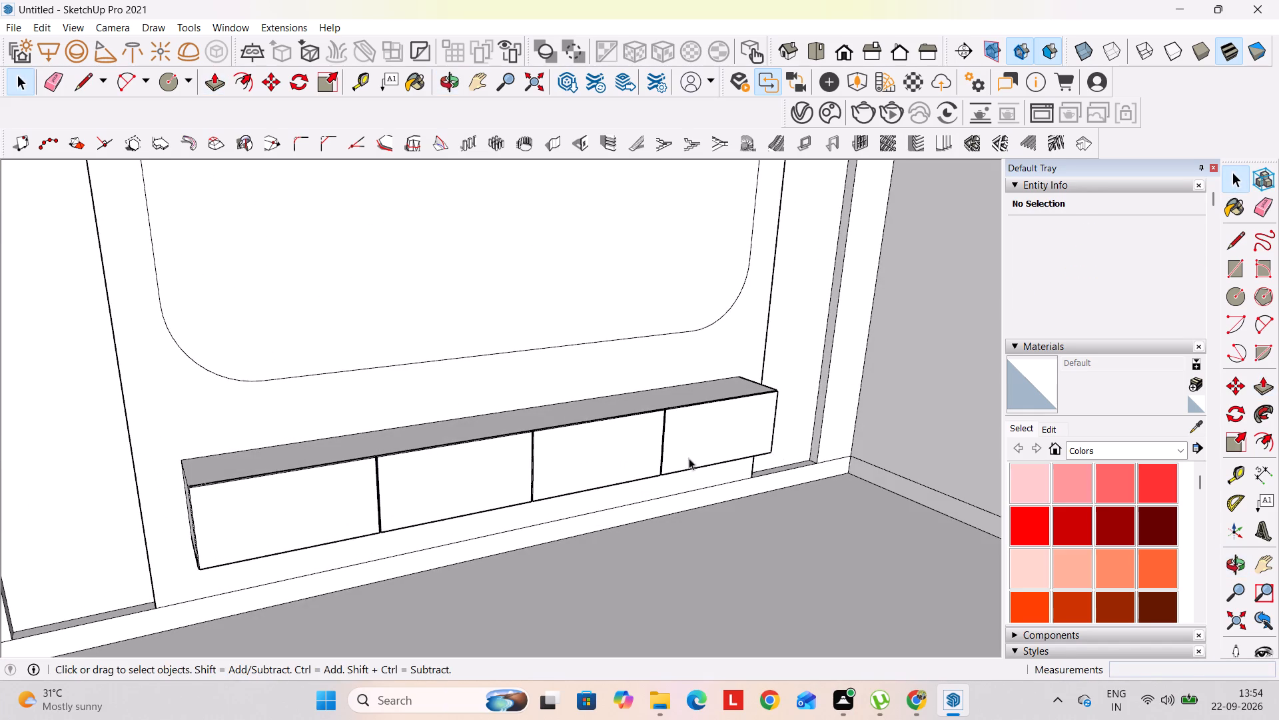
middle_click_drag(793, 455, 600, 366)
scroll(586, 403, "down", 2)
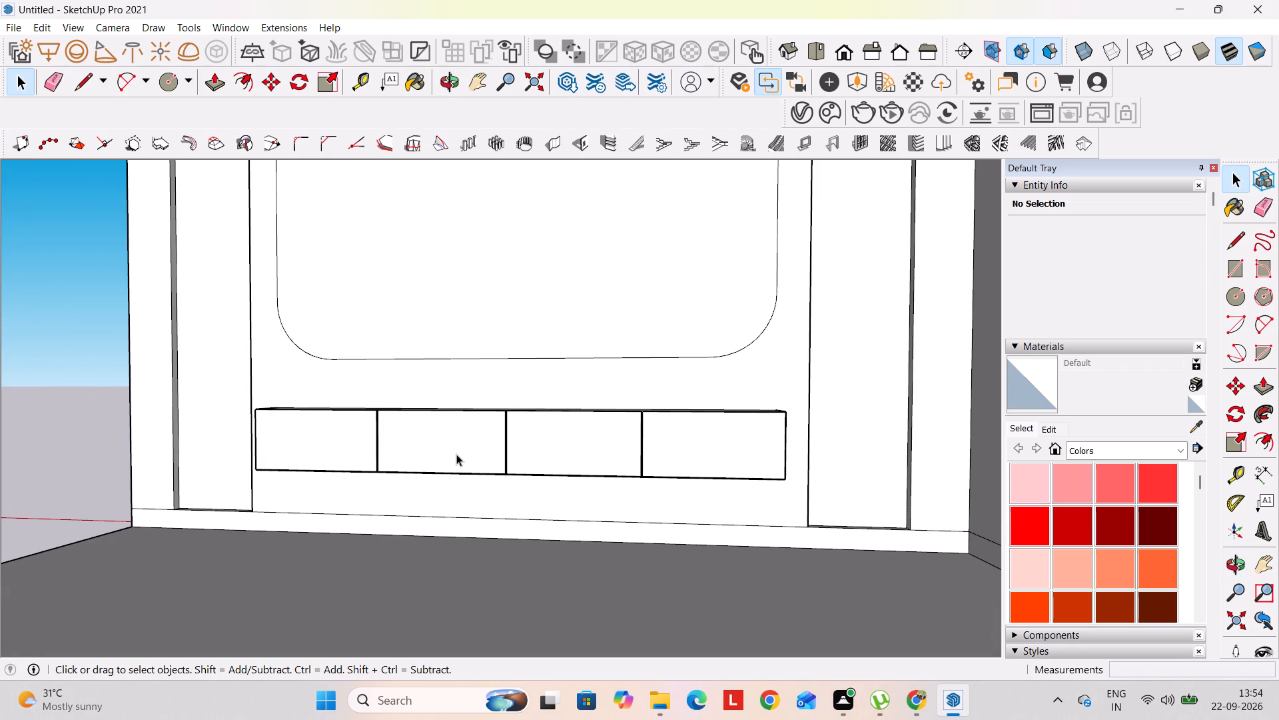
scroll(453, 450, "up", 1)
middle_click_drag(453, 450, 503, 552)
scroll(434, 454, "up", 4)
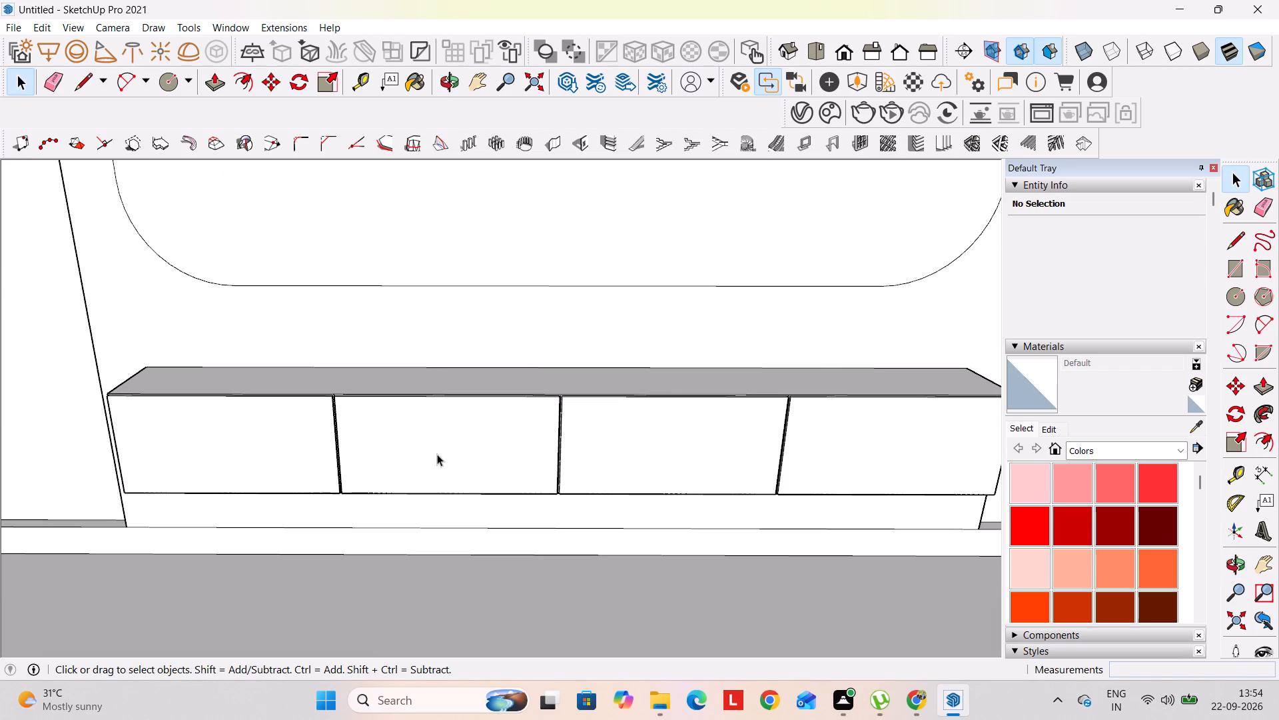
Pull the rounded central face above the low cabinet 4" out from the short side wall.
key("f")
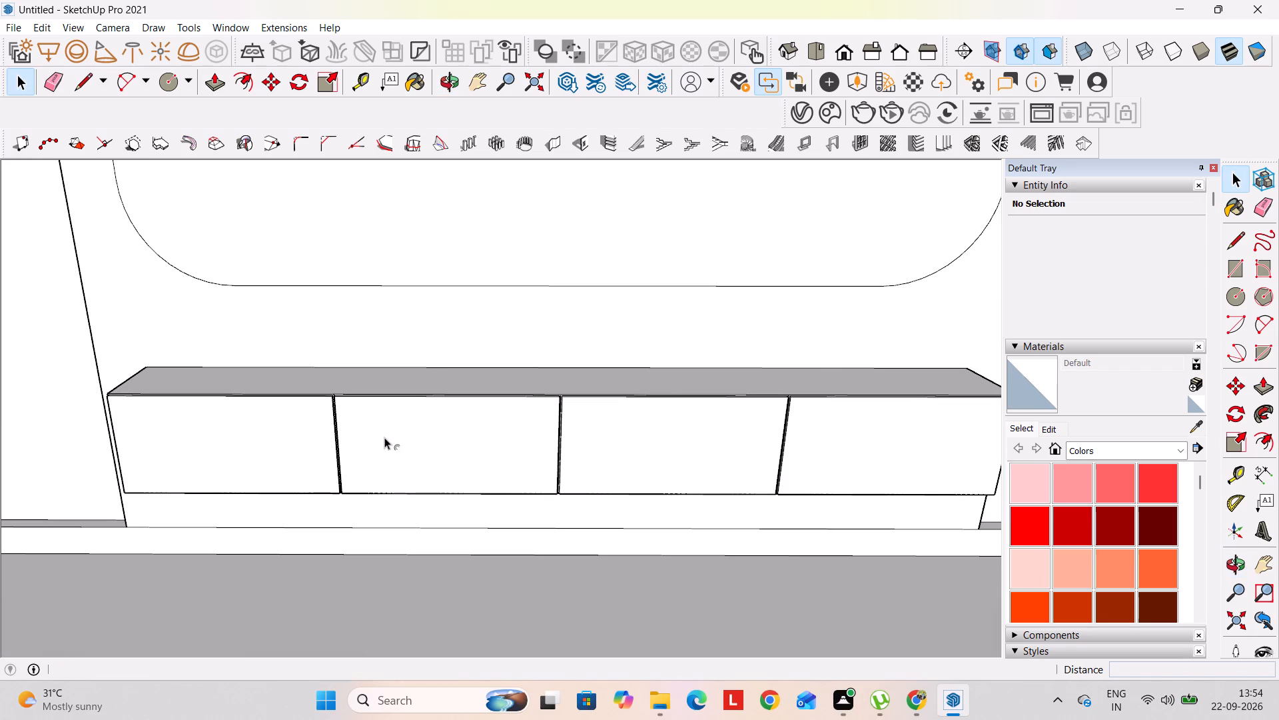
key("space")
scroll(476, 446, "down", 4)
scroll(652, 474, "down", 8)
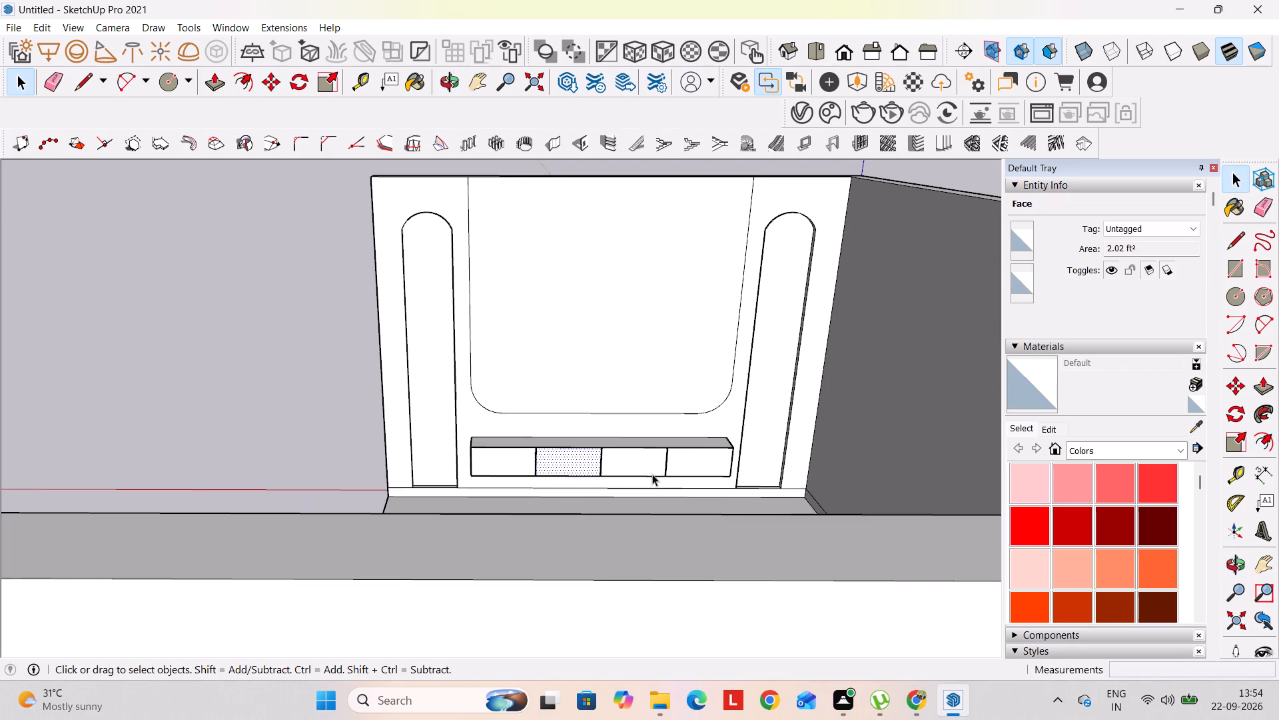
scroll(652, 474, "down", 1)
left_click(315, 377)
middle_click_drag(613, 411, 611, 501)
scroll(551, 455, "up", 2)
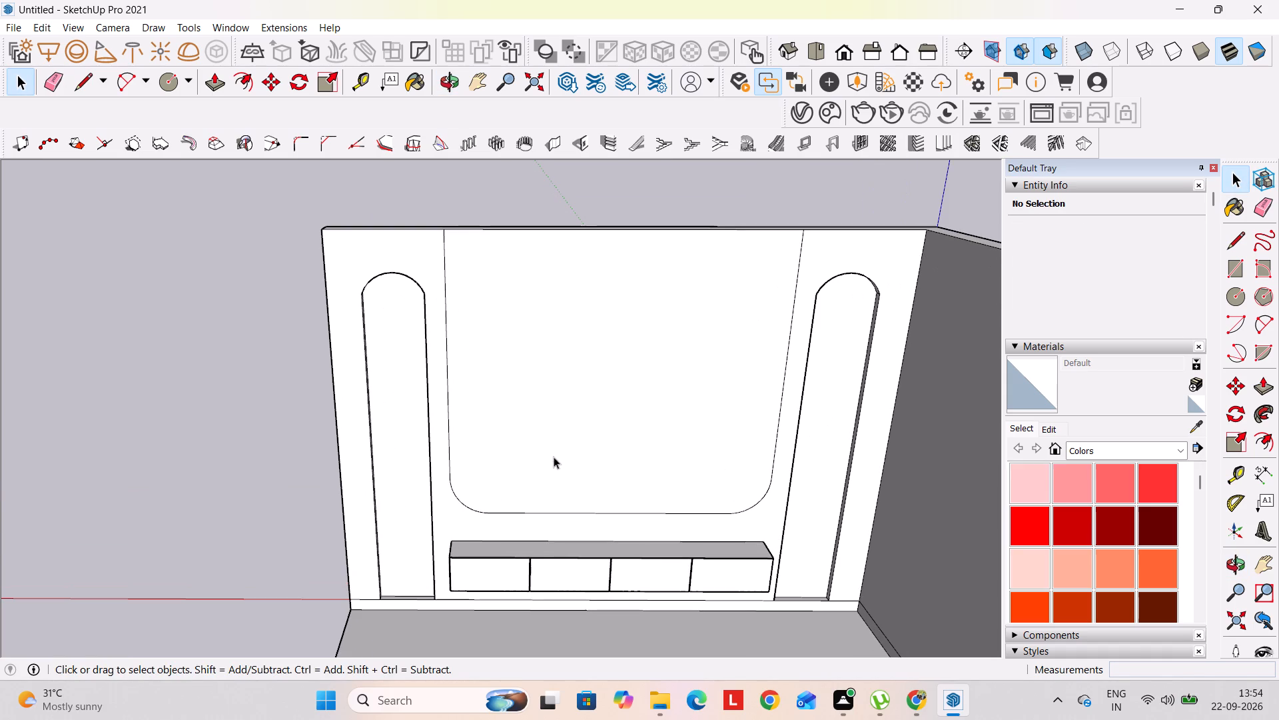
key("p")
left_click(630, 451)
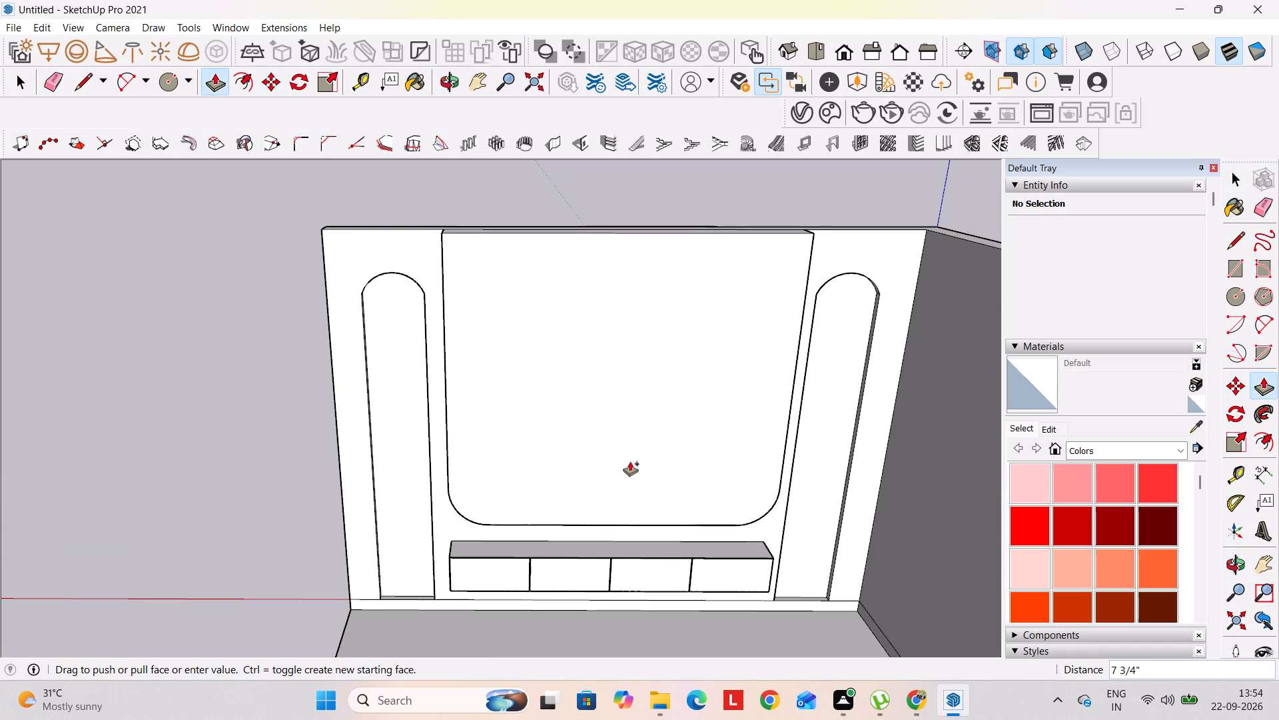
type("4\"")
key("Return")
key("space")
Copy the raised rounded central face about 14' 2" along the red axis, beyond the wall's free end.
middle_click_drag(567, 453, 672, 462)
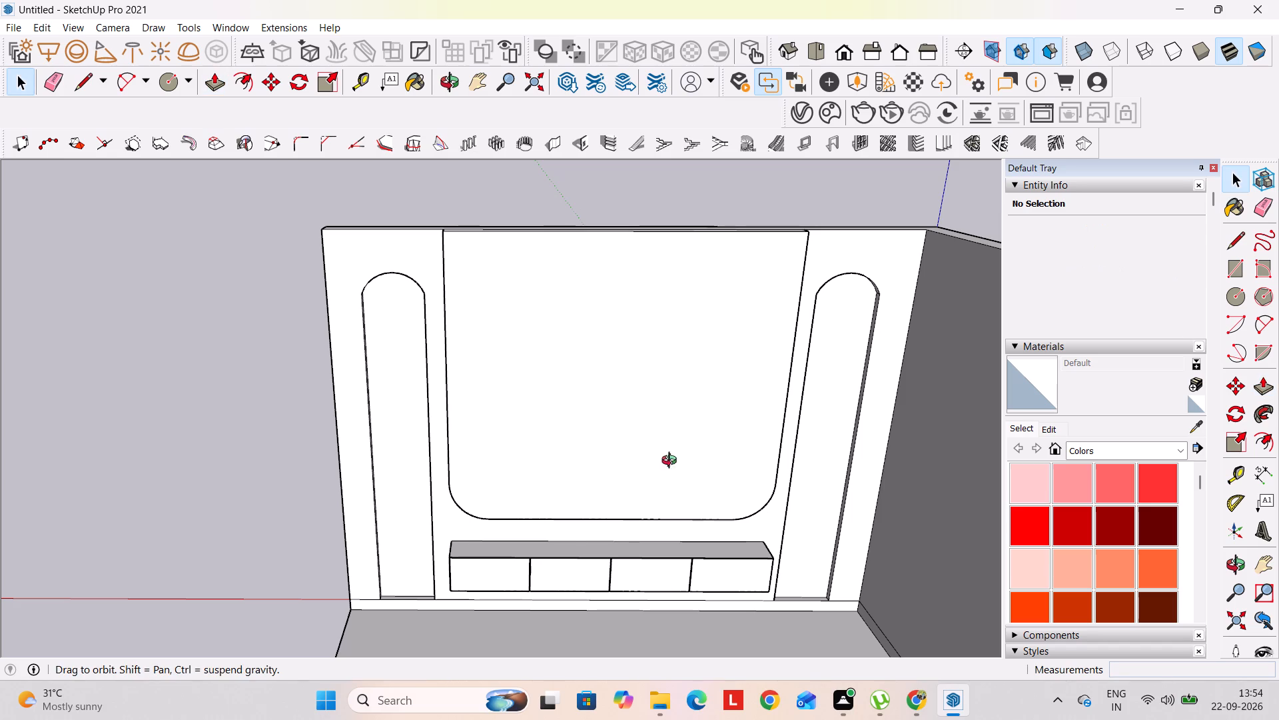
middle_click_drag(672, 462, 962, 537)
scroll(508, 303, "up", 6)
middle_click_drag(498, 275, 469, 361)
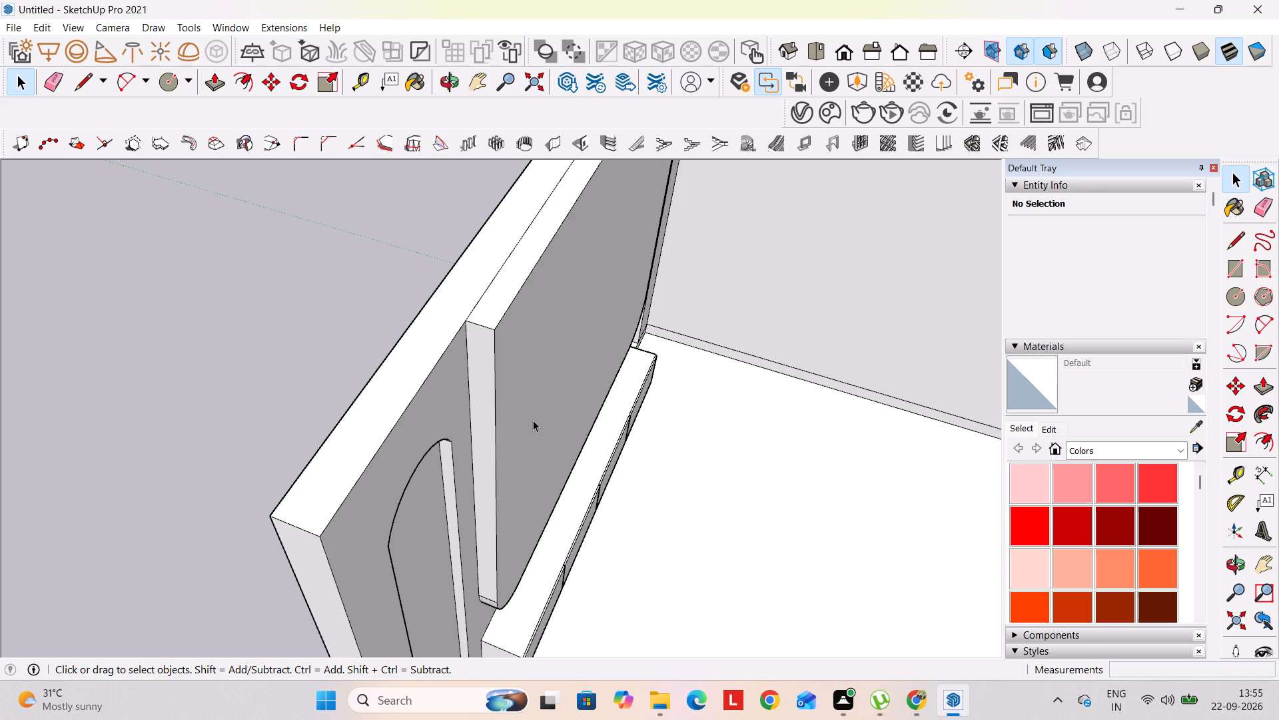
middle_click_drag(585, 429, 254, 351)
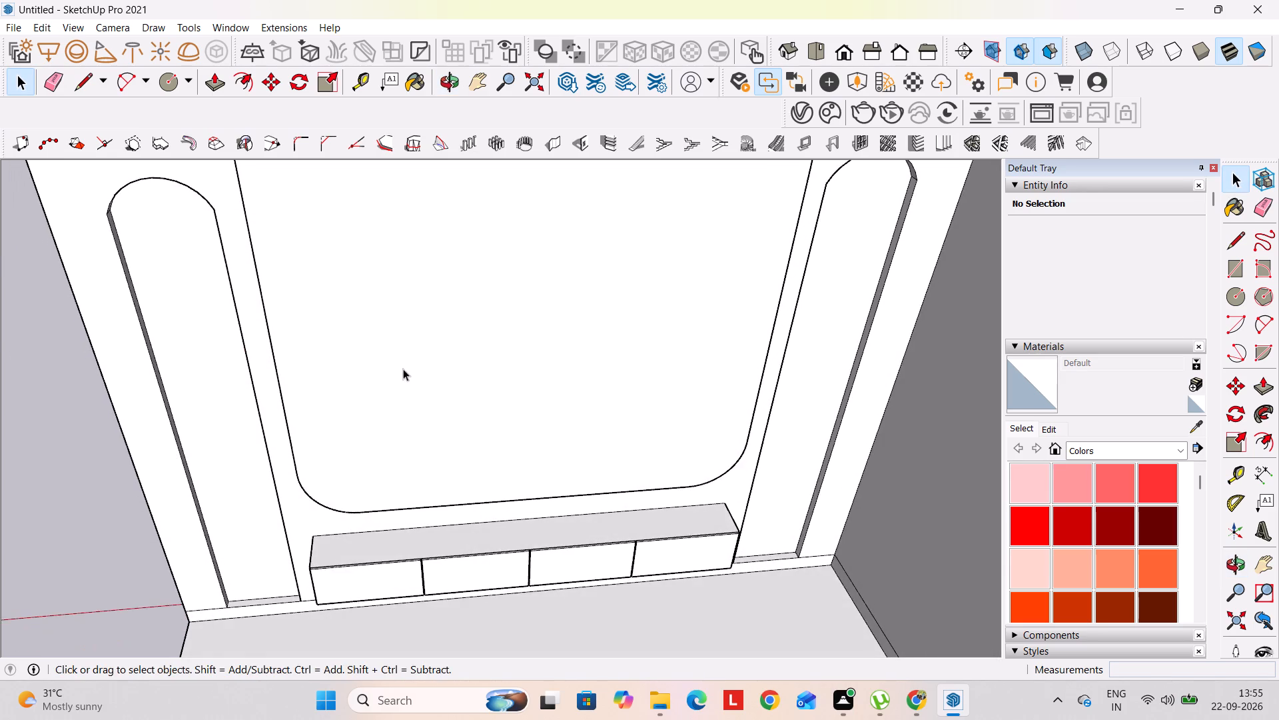
scroll(420, 369, "down", 2)
middle_click_drag(426, 369, 458, 445)
left_click(462, 424)
key("m")
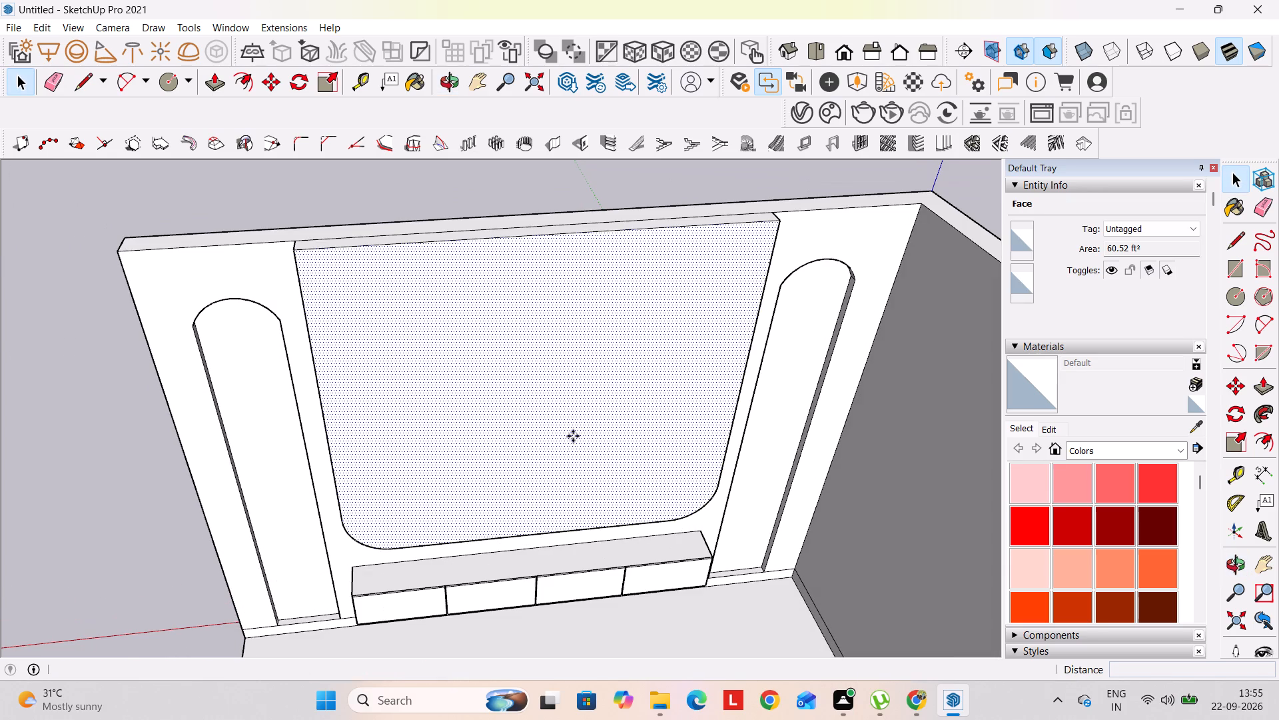
left_click(781, 222)
scroll(169, 247, "down", 2)
middle_click_drag(173, 253, 618, 246, "shift")
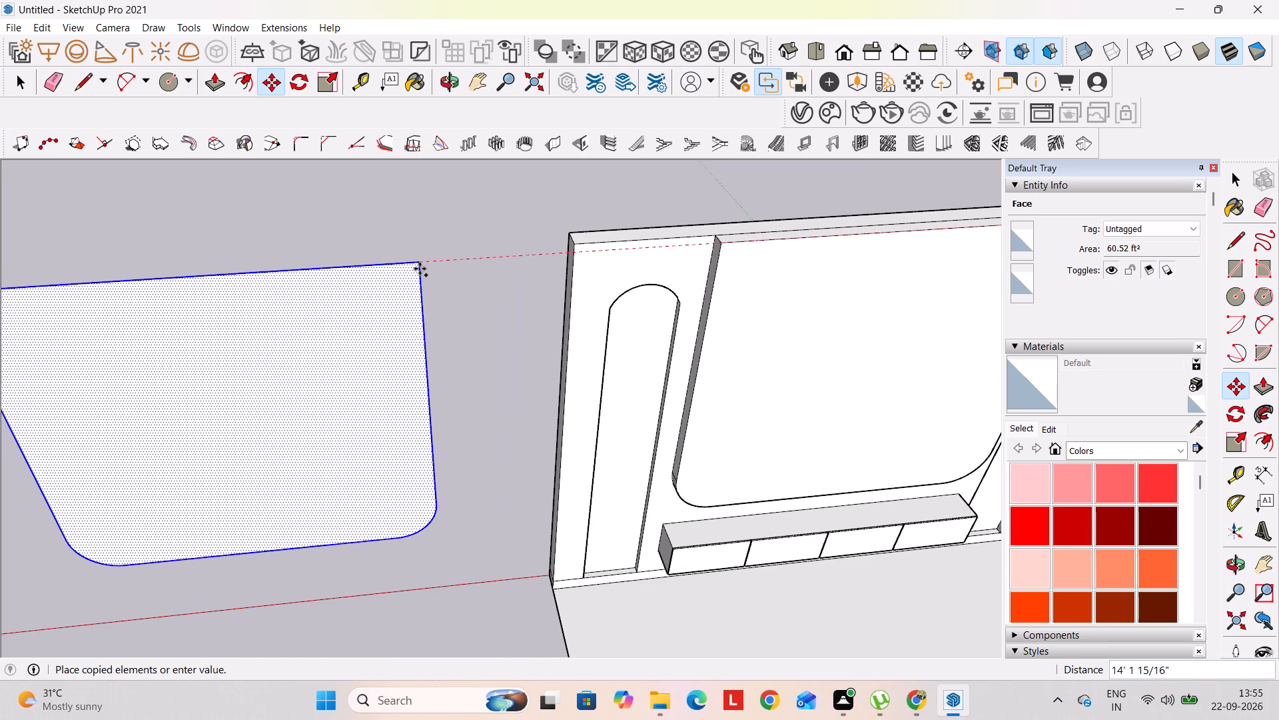
left_click(420, 269)
key("space")
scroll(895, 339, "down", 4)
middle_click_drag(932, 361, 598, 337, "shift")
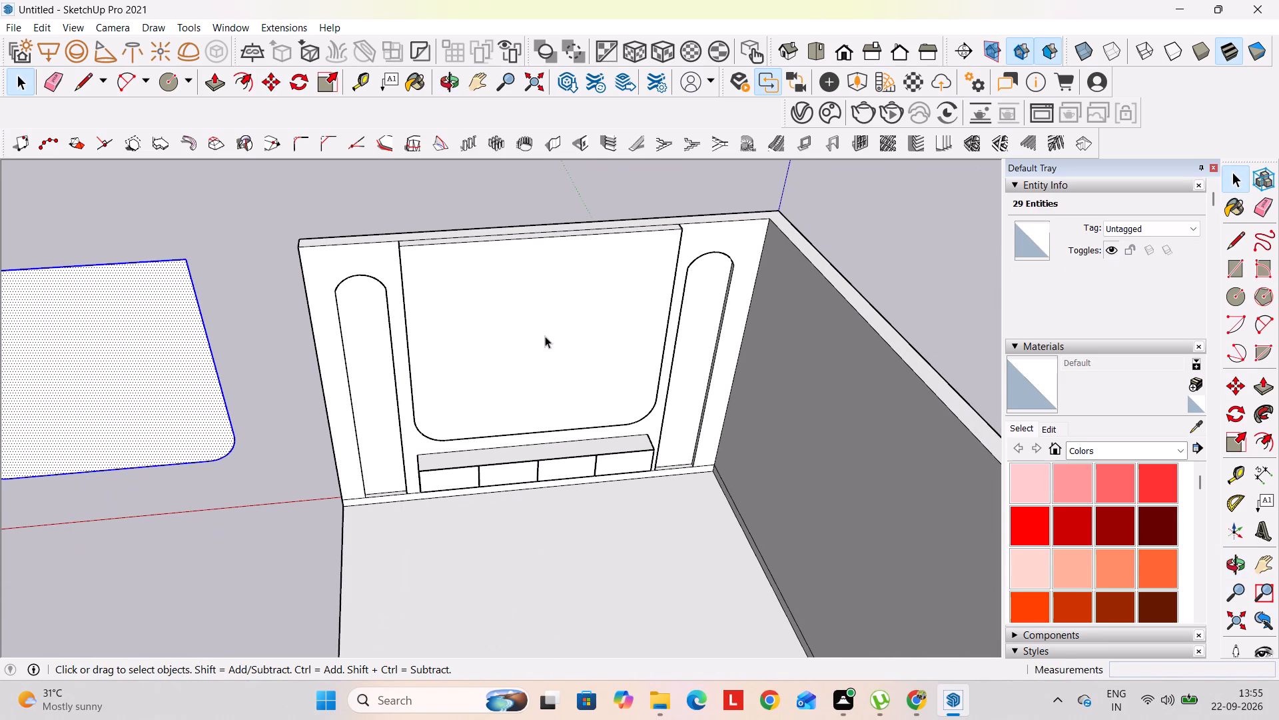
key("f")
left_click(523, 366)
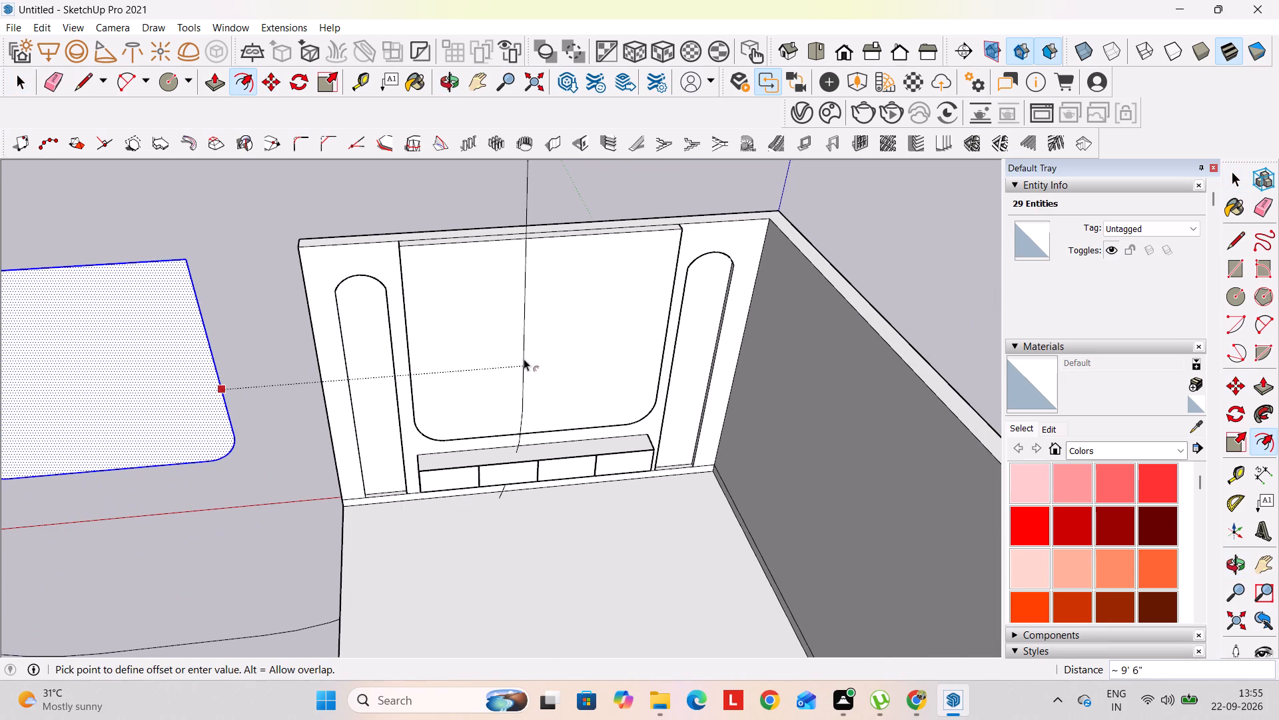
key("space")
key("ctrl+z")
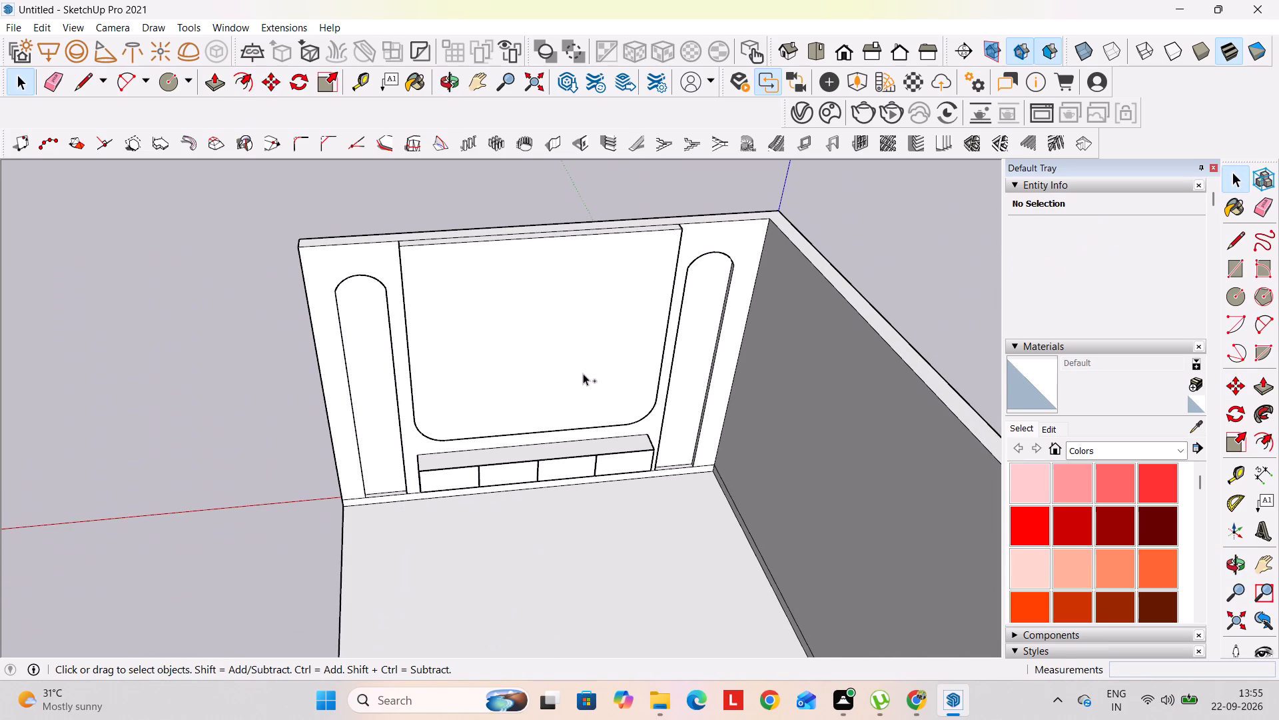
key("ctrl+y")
Offset the outline of the raised central panel's face slightly inward to form a narrow border ring.
left_click(573, 353)
key("f")
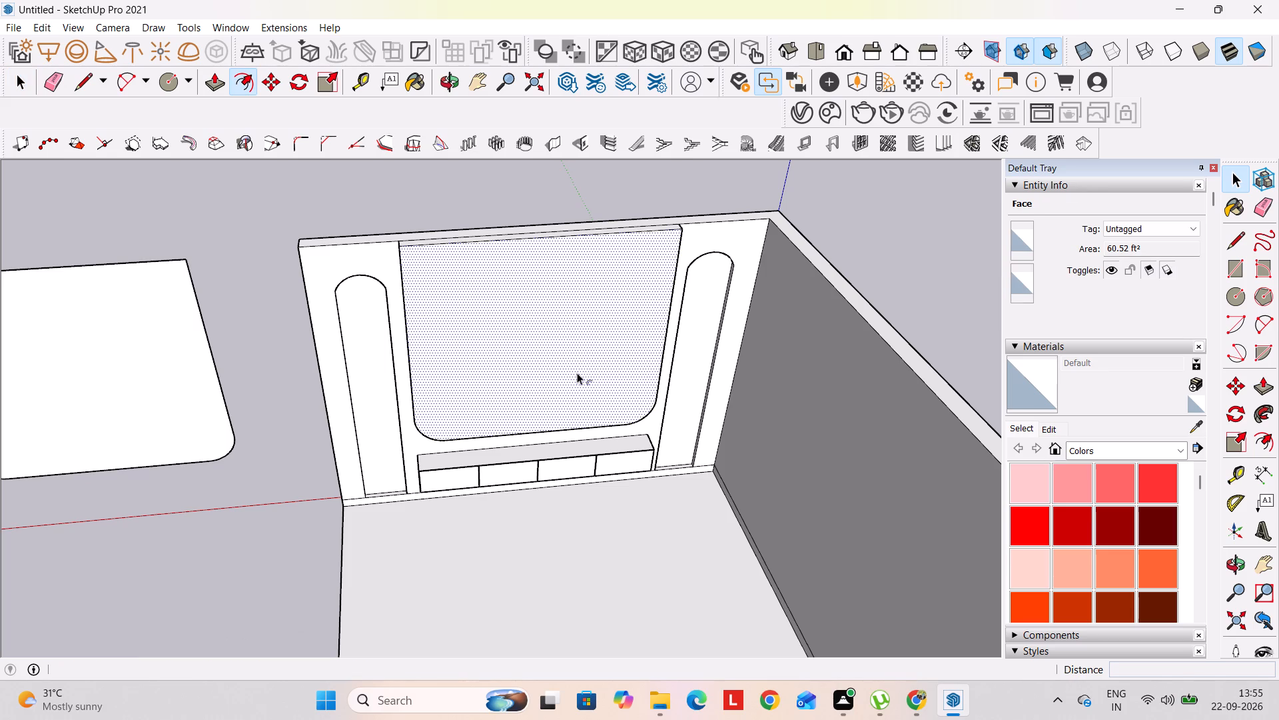
left_click(568, 391)
key("ctrl+z")
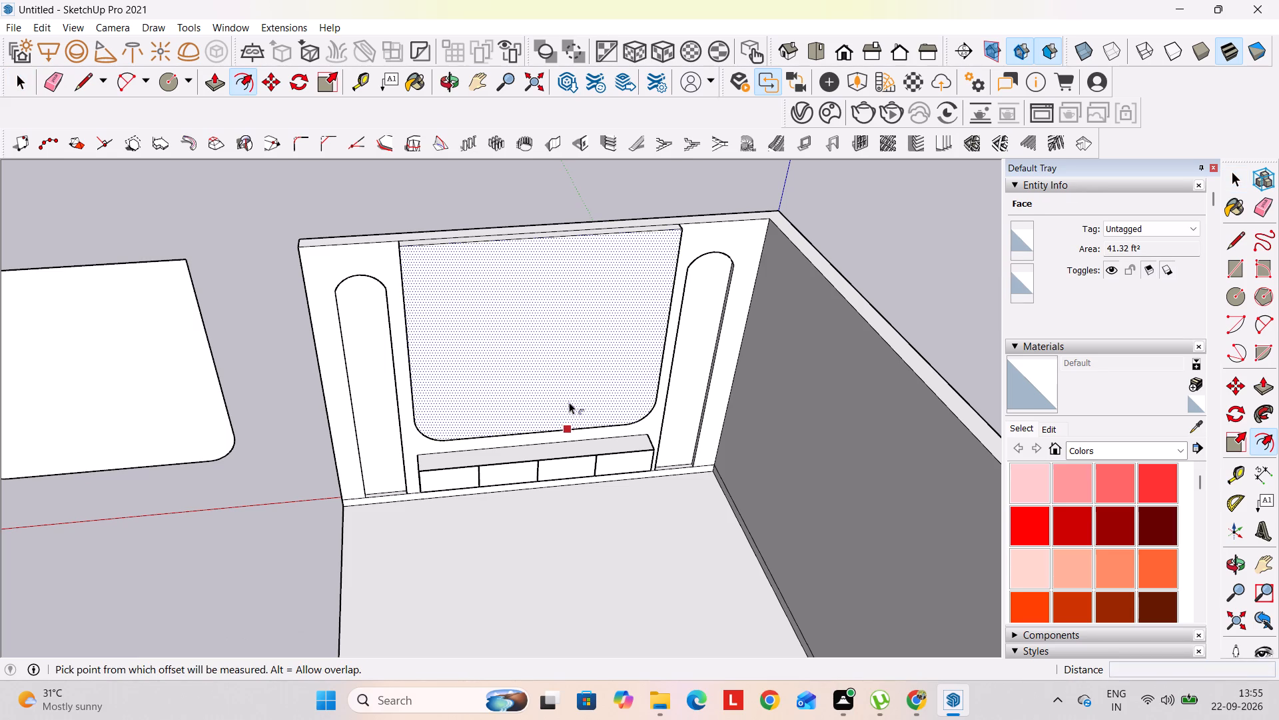
left_click_drag(572, 404, 575, 422)
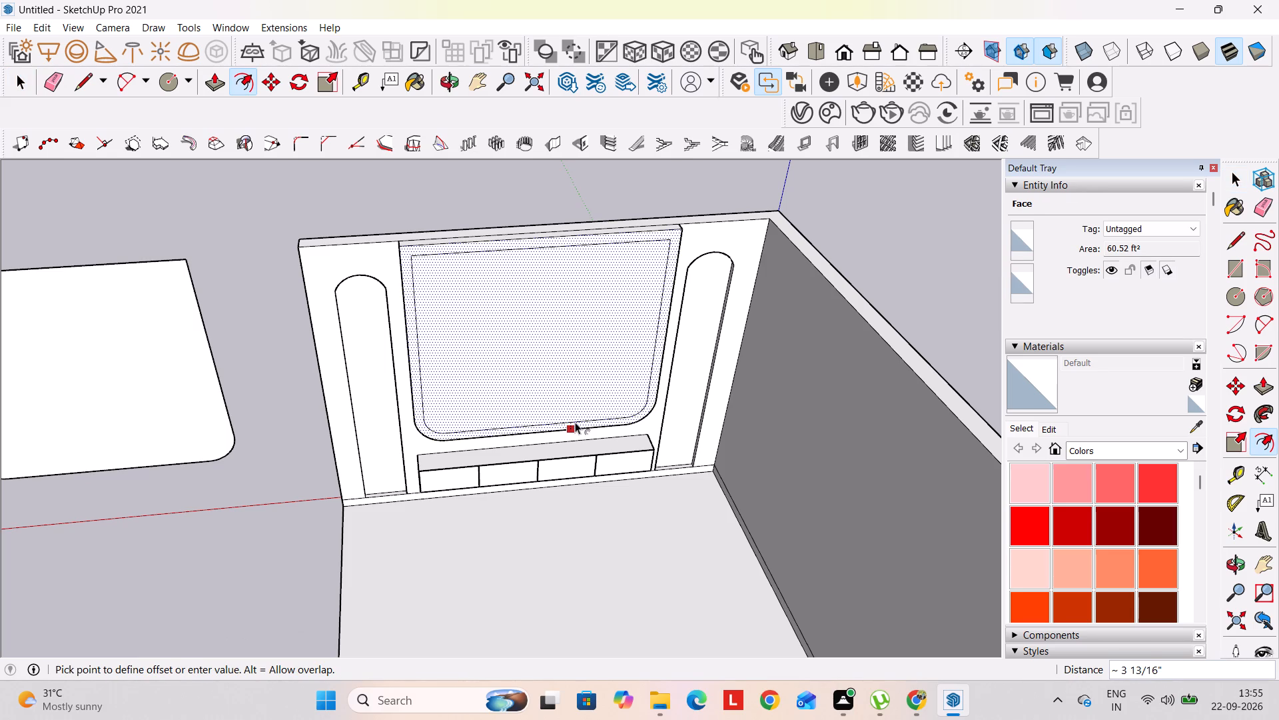
left_click_drag(575, 422, 574, 425)
key("space")
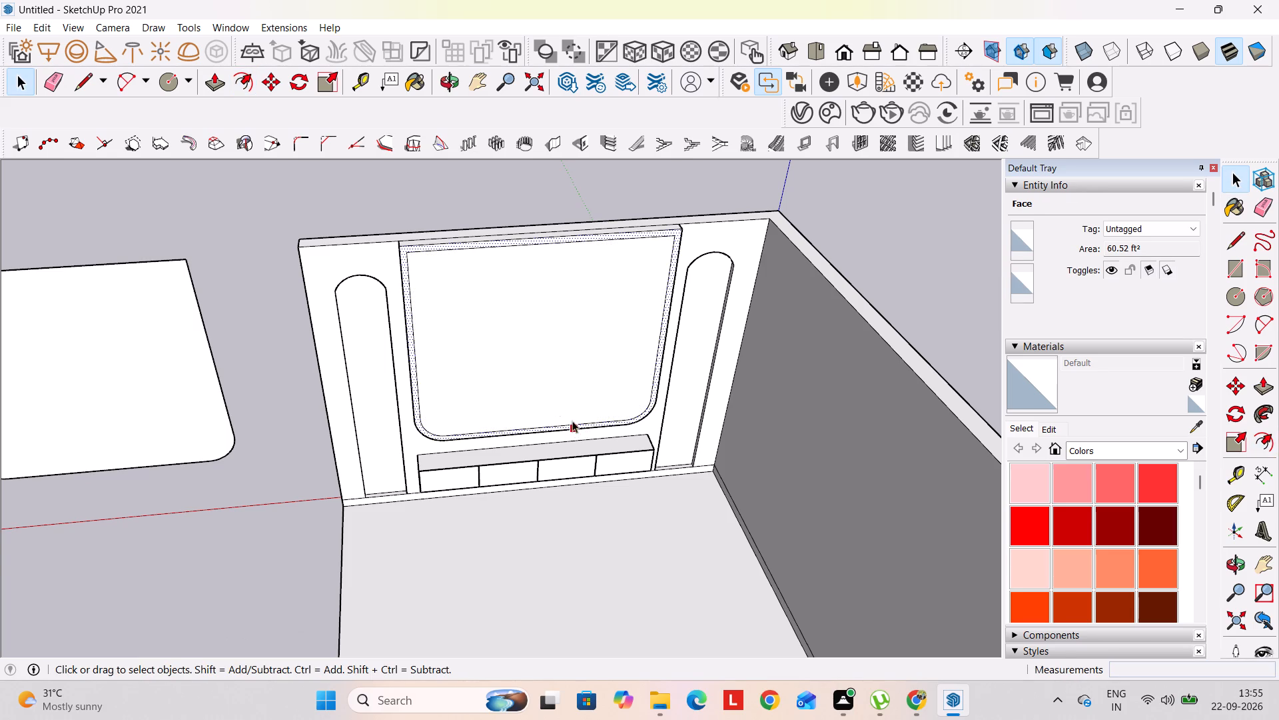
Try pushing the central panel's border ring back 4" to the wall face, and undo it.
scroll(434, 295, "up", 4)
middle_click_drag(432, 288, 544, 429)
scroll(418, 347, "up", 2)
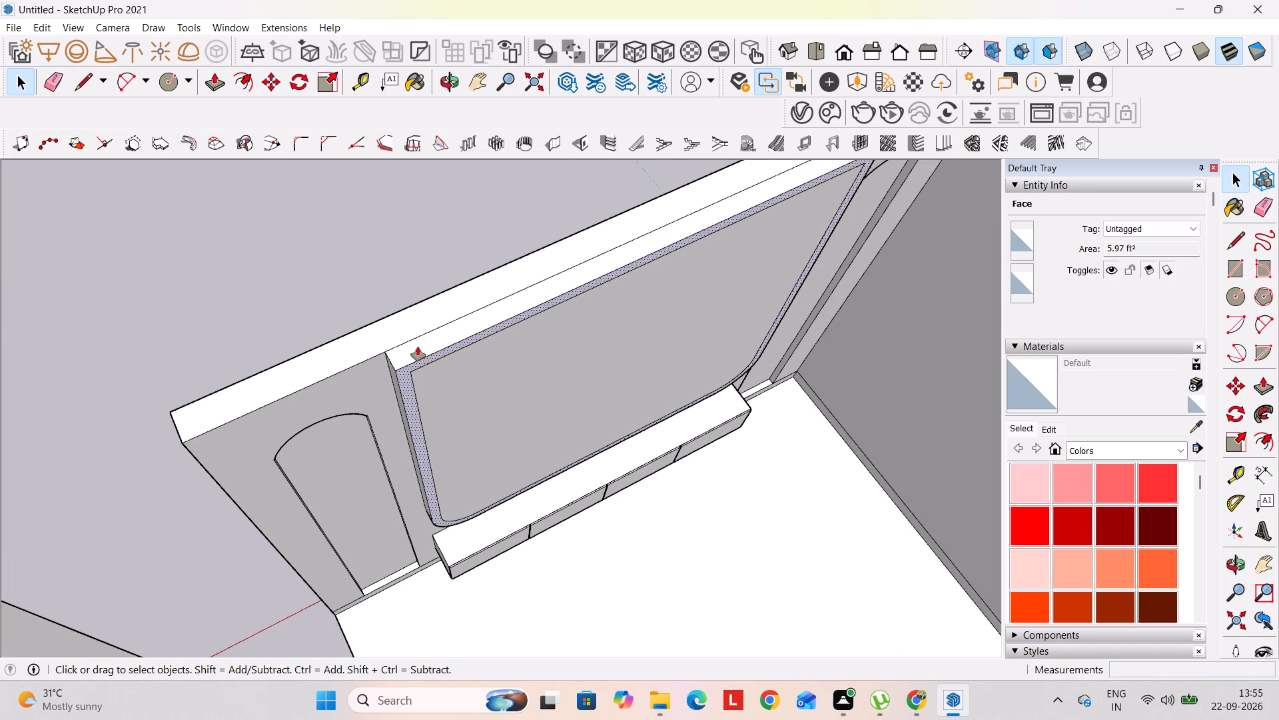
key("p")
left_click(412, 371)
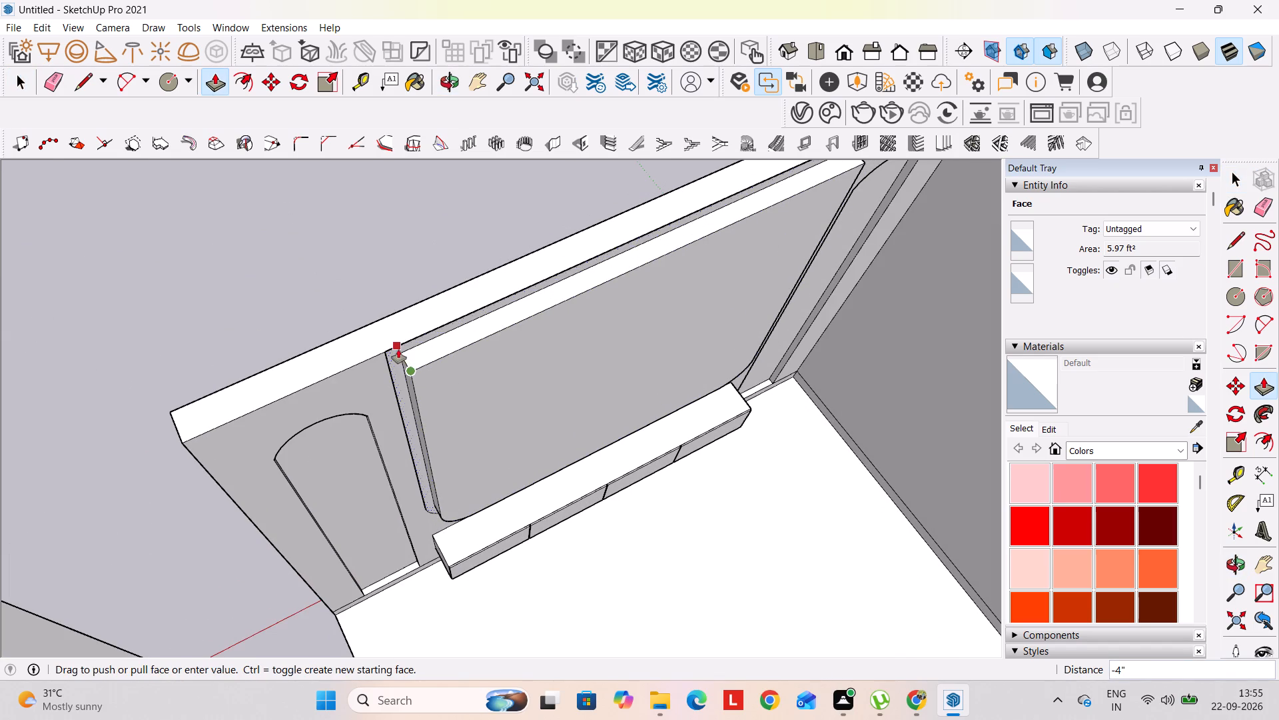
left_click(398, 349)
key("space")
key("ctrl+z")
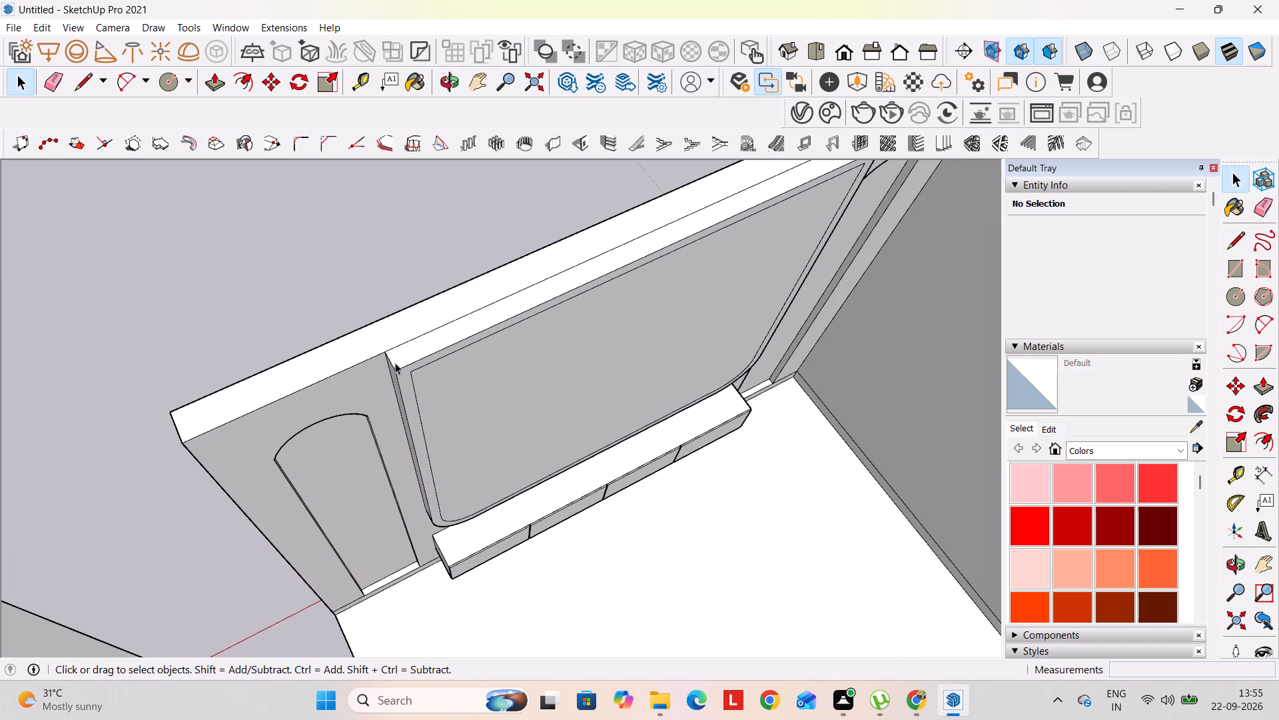
Push the border ring about 2" back into the central panel's thickness, keeping its front face with a new starting face.
key("p")
left_click(402, 375)
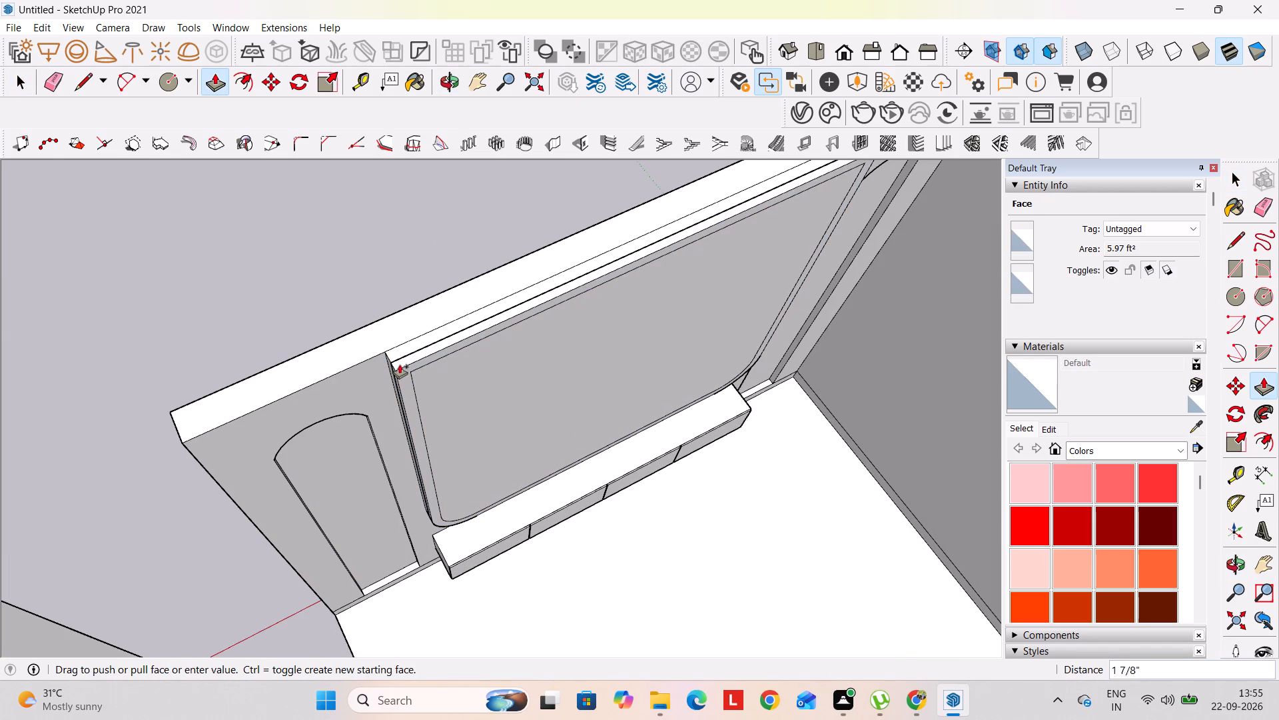
left_click(400, 363)
key("space")
Reverse the orientation of the border ring's front face on the central panel.
scroll(393, 371, "up", 3)
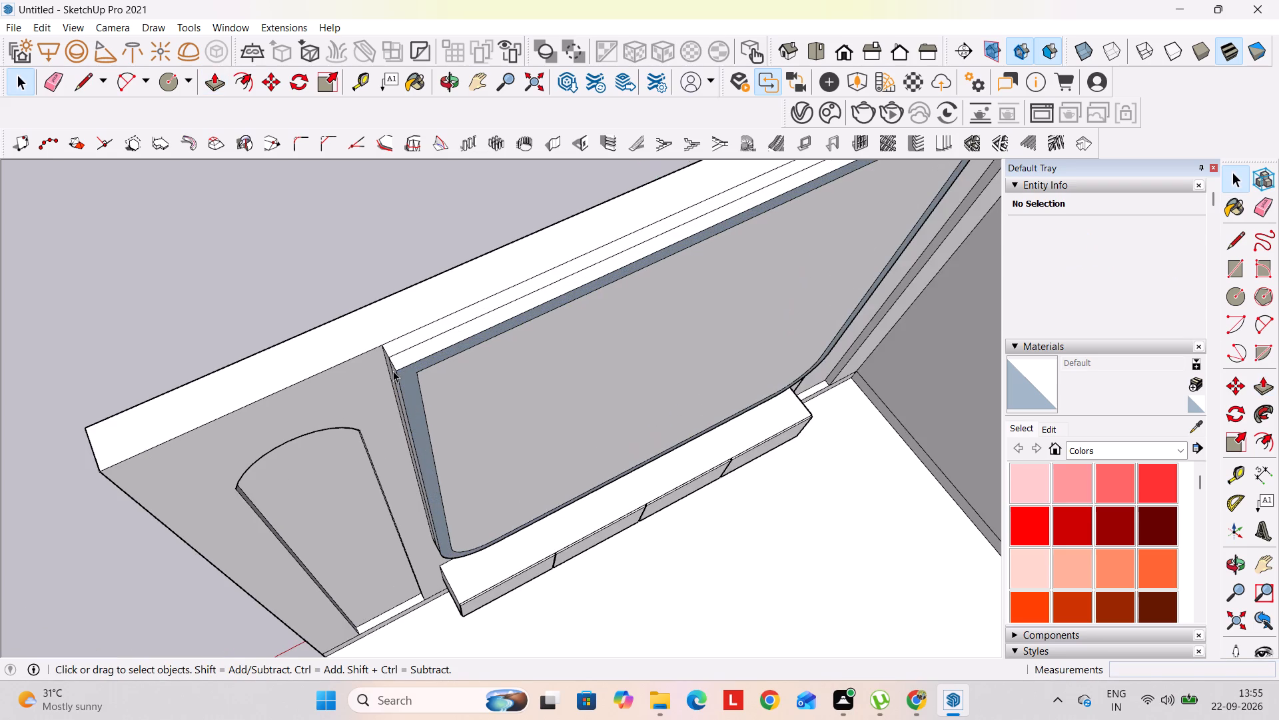
scroll(388, 371, "up", 3)
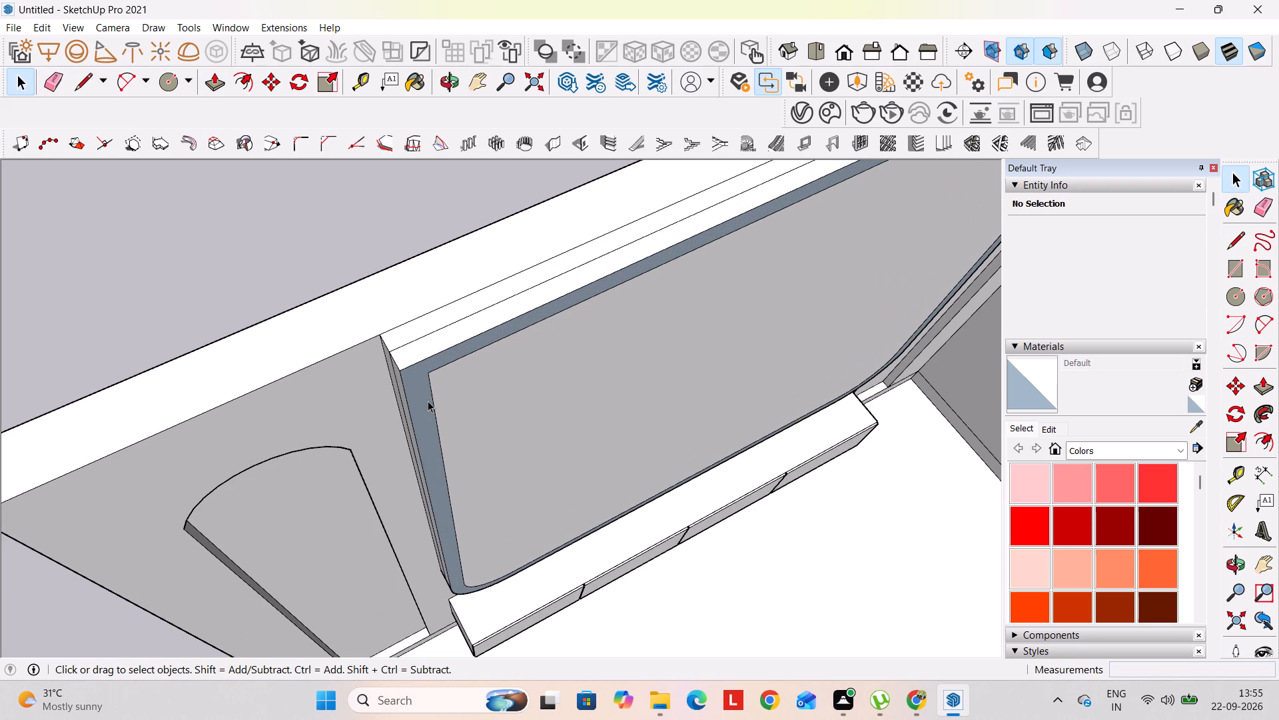
left_click(428, 401)
right_click(428, 403)
left_click(494, 287)
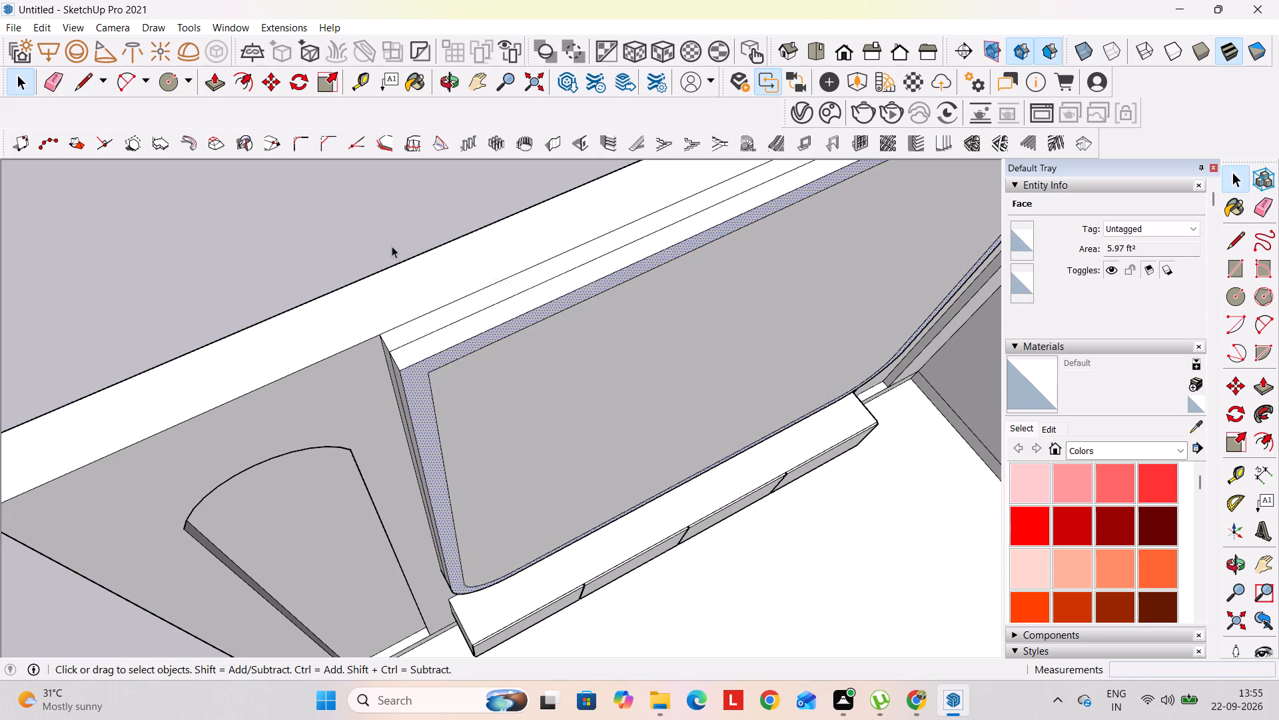
left_click(379, 239)
key("e")
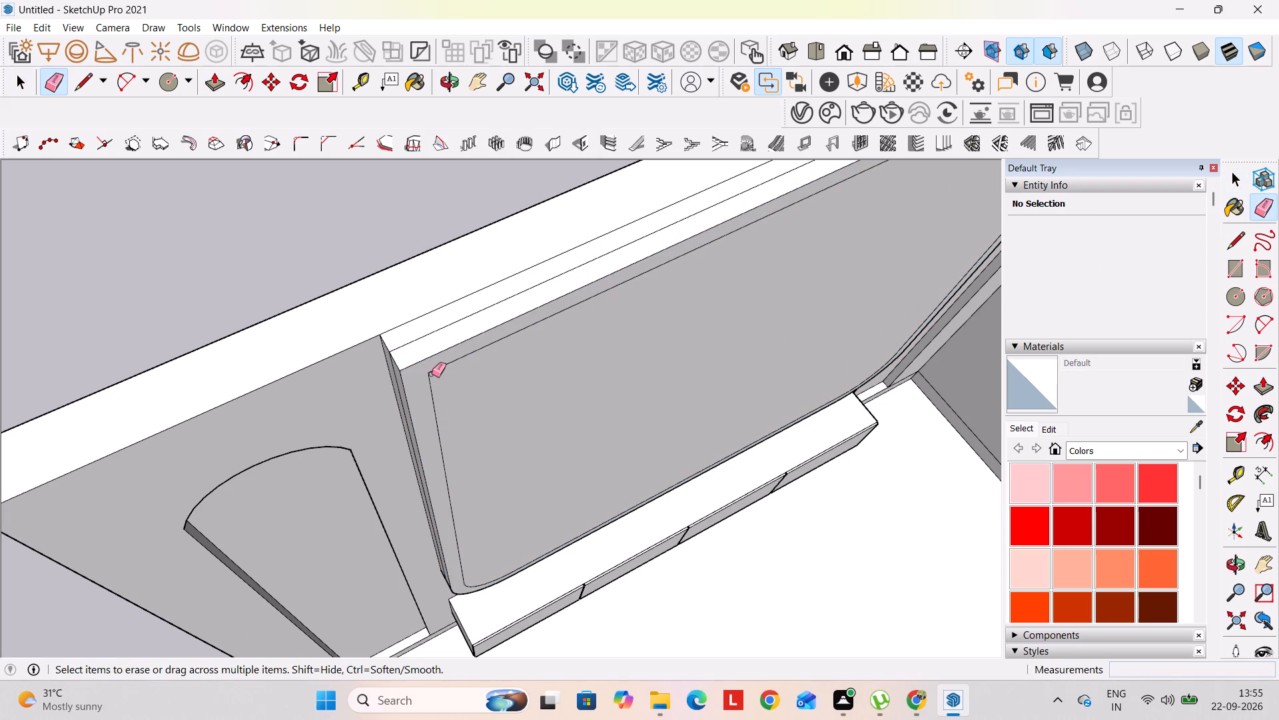
key("space")
Push the rear strip of the central panel's side, farthest from the adjoining wall, inward 1 1/4".
middle_click_drag(378, 394, 467, 347)
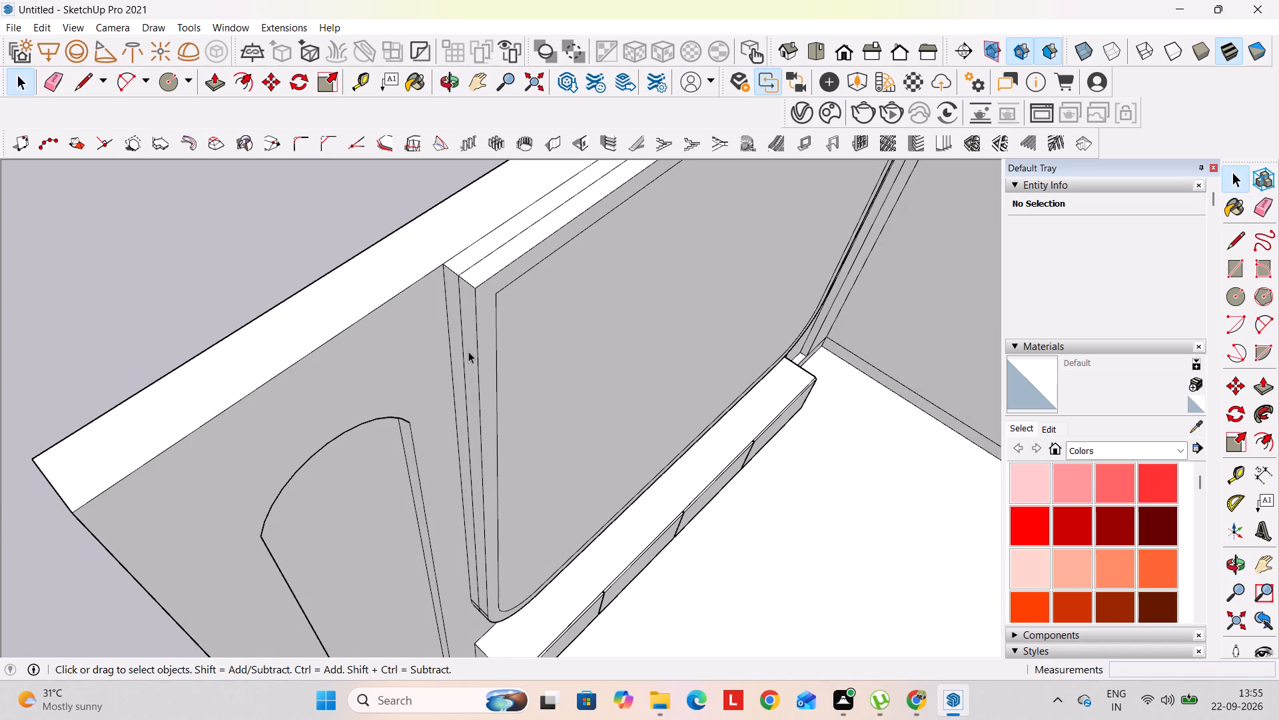
key("p")
left_click(453, 331)
left_click(461, 321)
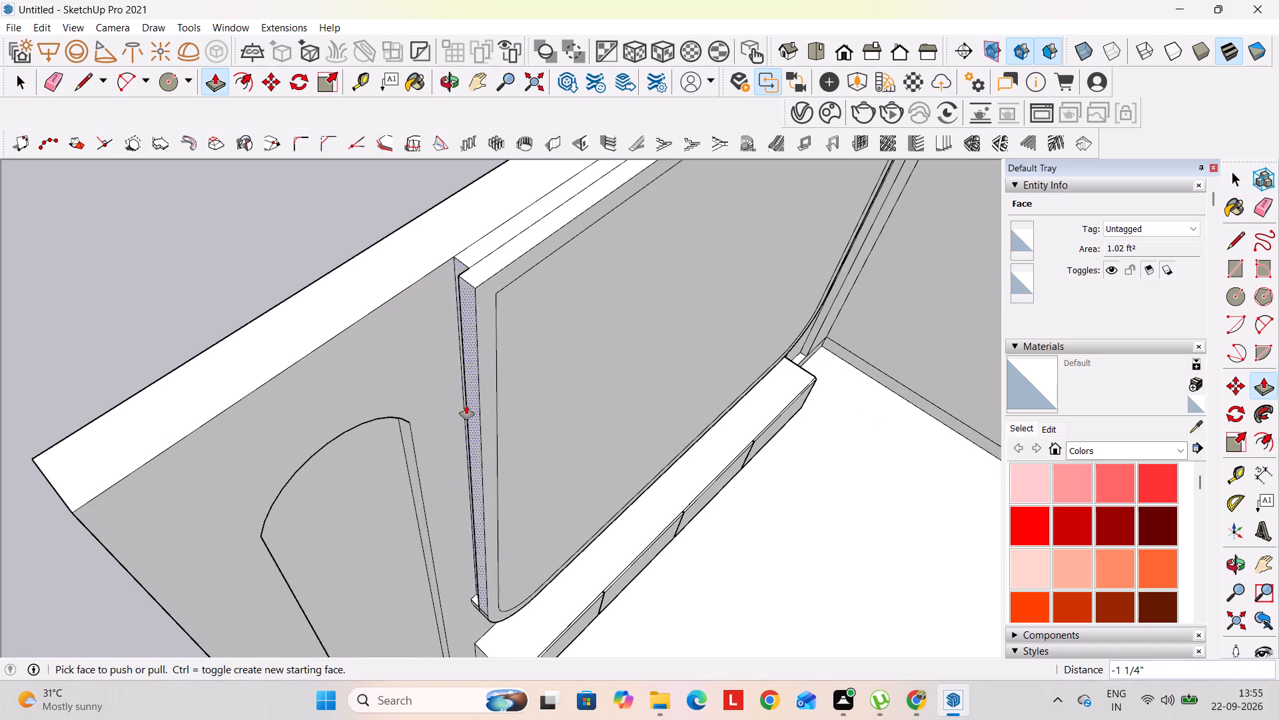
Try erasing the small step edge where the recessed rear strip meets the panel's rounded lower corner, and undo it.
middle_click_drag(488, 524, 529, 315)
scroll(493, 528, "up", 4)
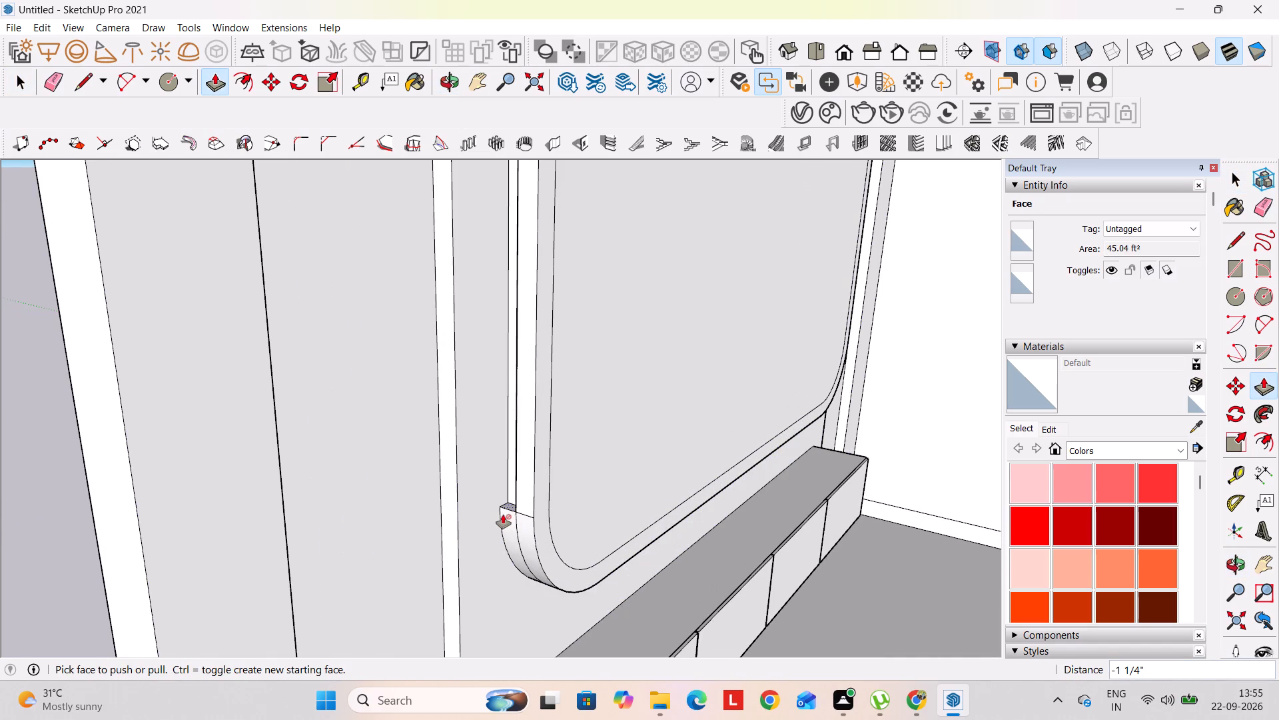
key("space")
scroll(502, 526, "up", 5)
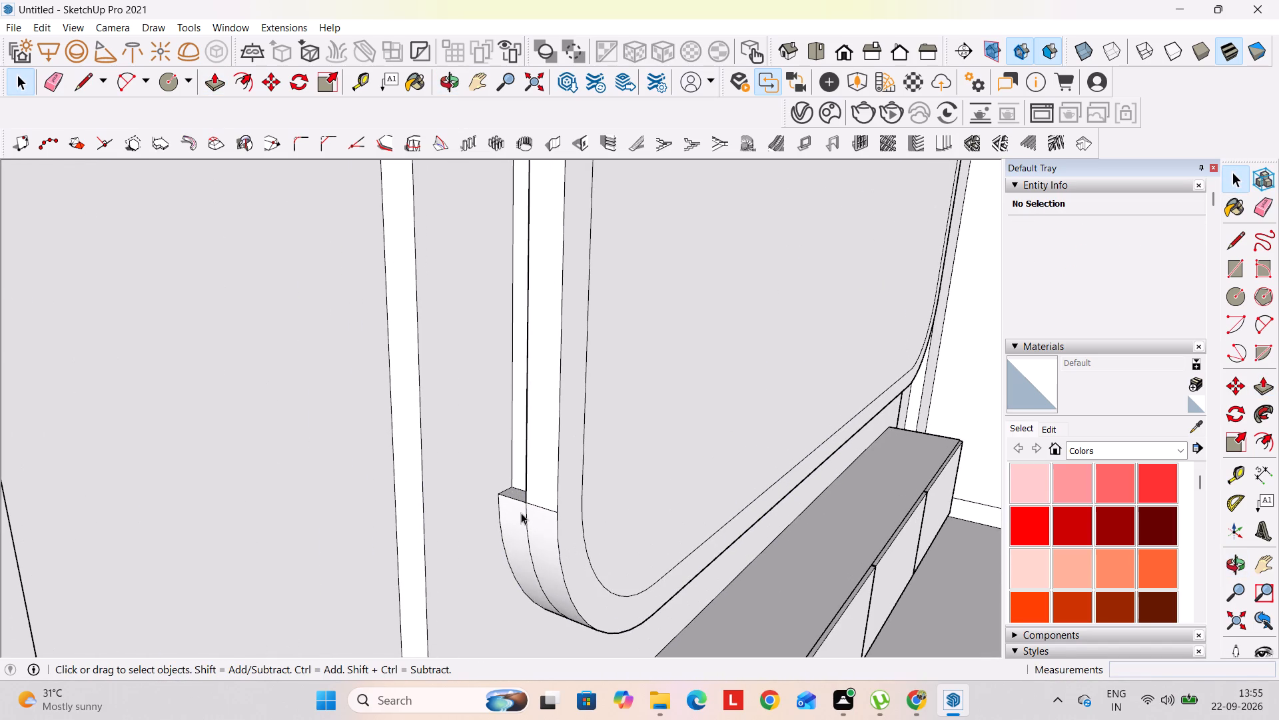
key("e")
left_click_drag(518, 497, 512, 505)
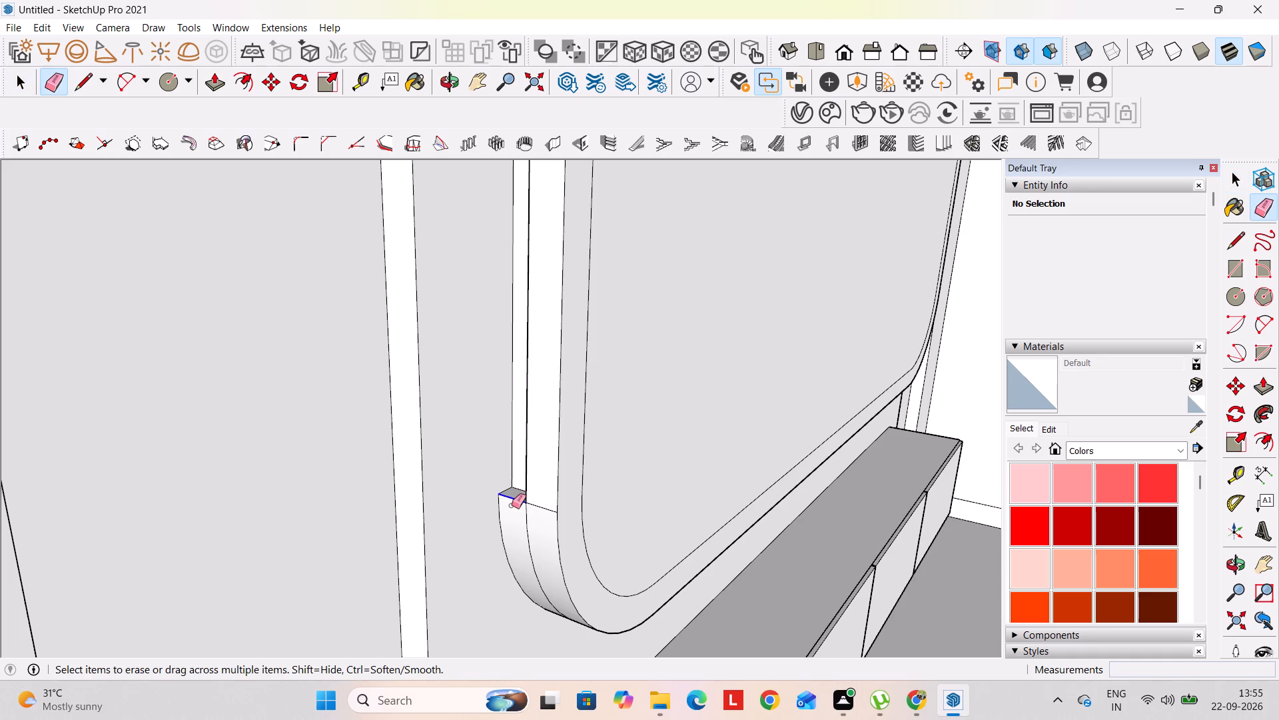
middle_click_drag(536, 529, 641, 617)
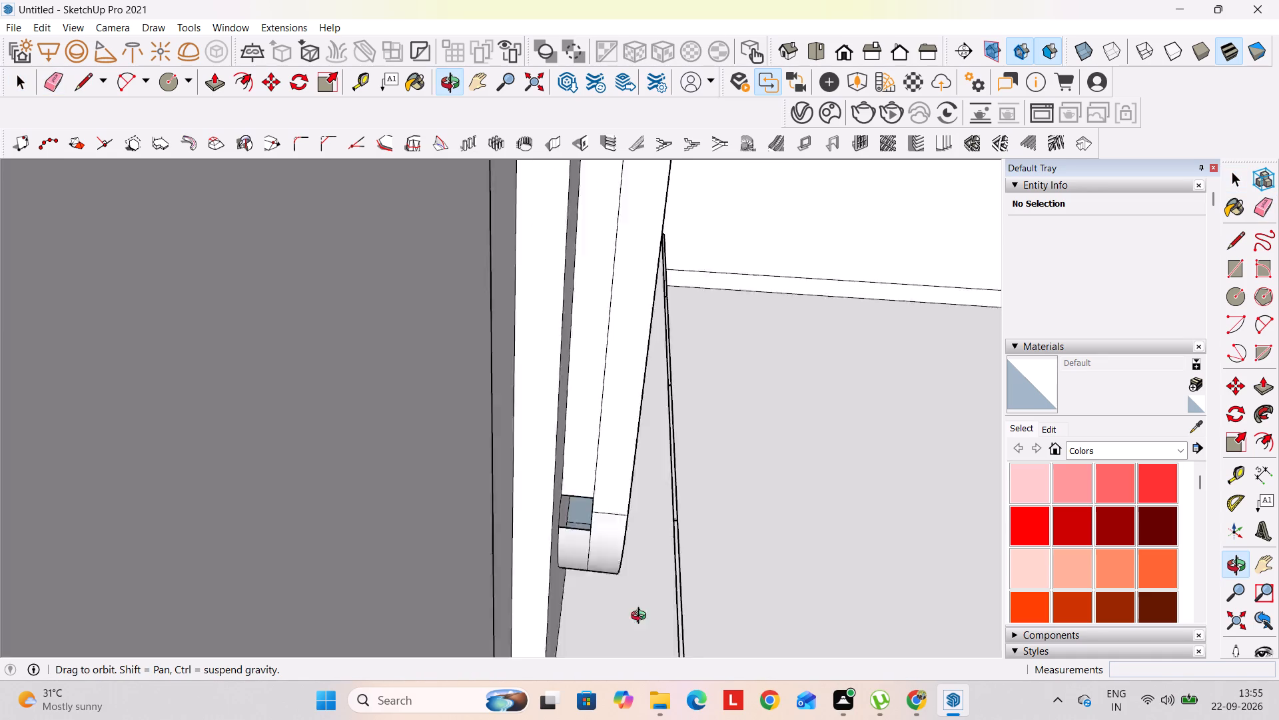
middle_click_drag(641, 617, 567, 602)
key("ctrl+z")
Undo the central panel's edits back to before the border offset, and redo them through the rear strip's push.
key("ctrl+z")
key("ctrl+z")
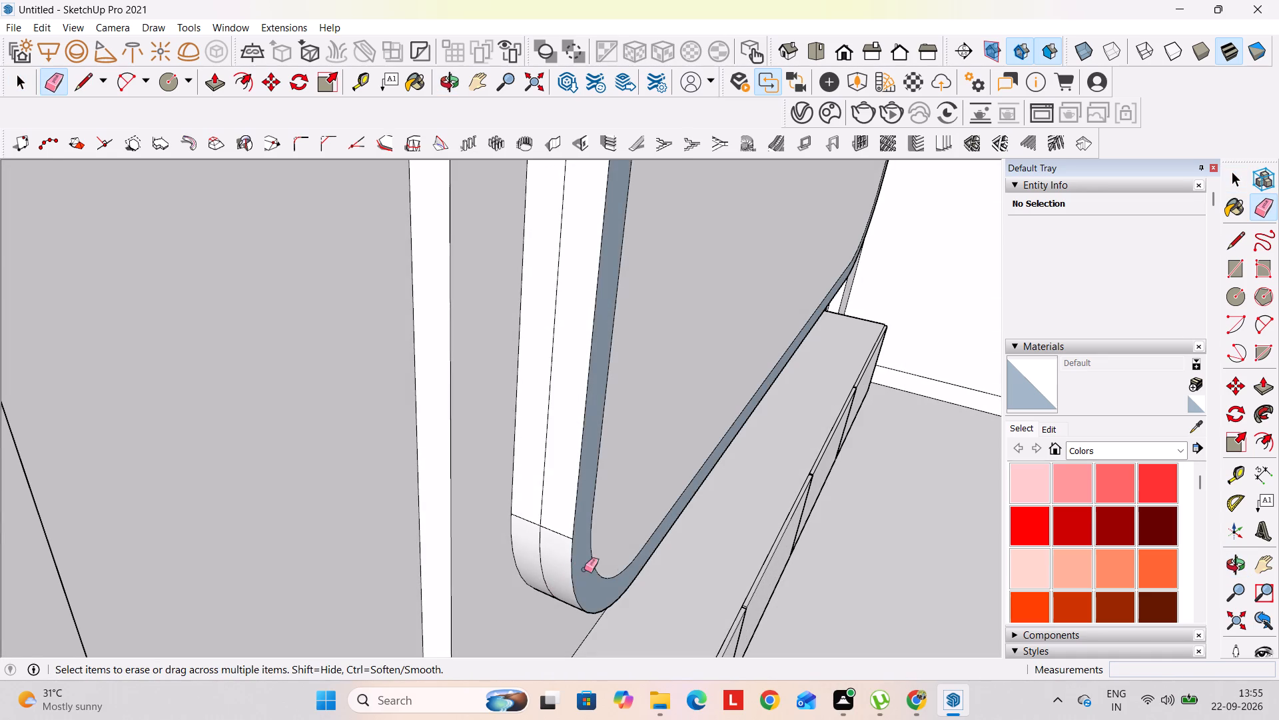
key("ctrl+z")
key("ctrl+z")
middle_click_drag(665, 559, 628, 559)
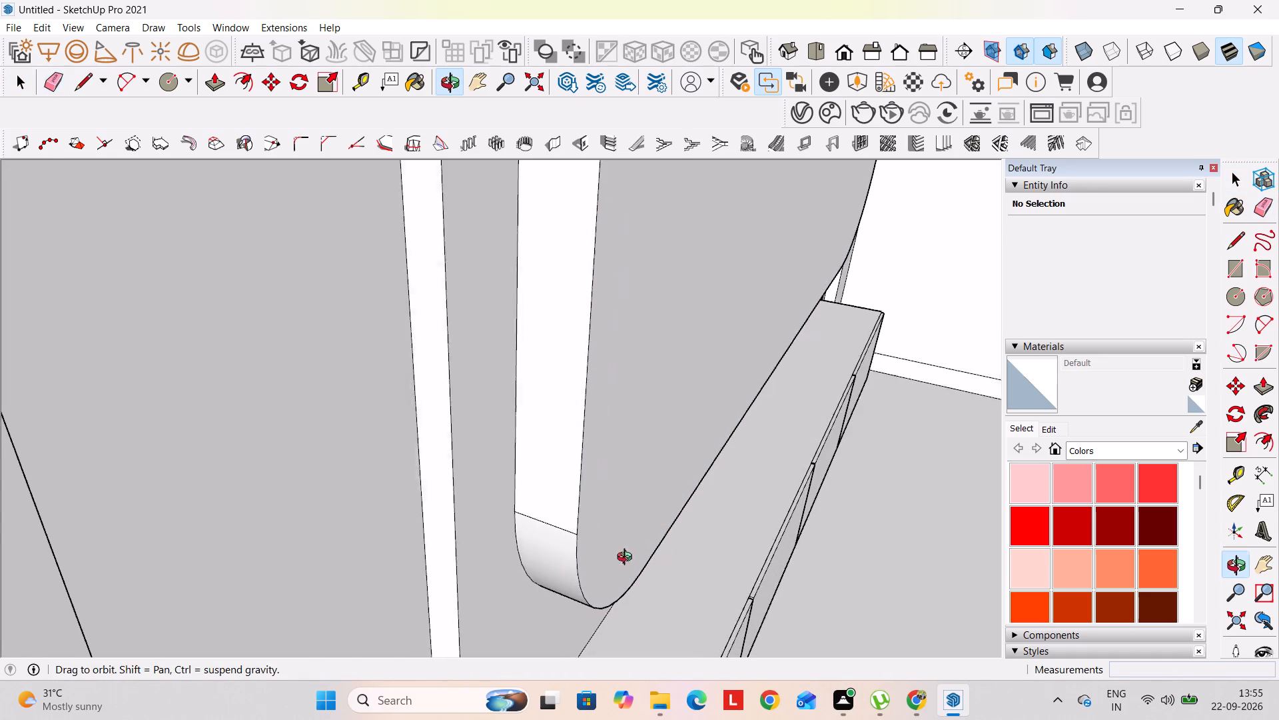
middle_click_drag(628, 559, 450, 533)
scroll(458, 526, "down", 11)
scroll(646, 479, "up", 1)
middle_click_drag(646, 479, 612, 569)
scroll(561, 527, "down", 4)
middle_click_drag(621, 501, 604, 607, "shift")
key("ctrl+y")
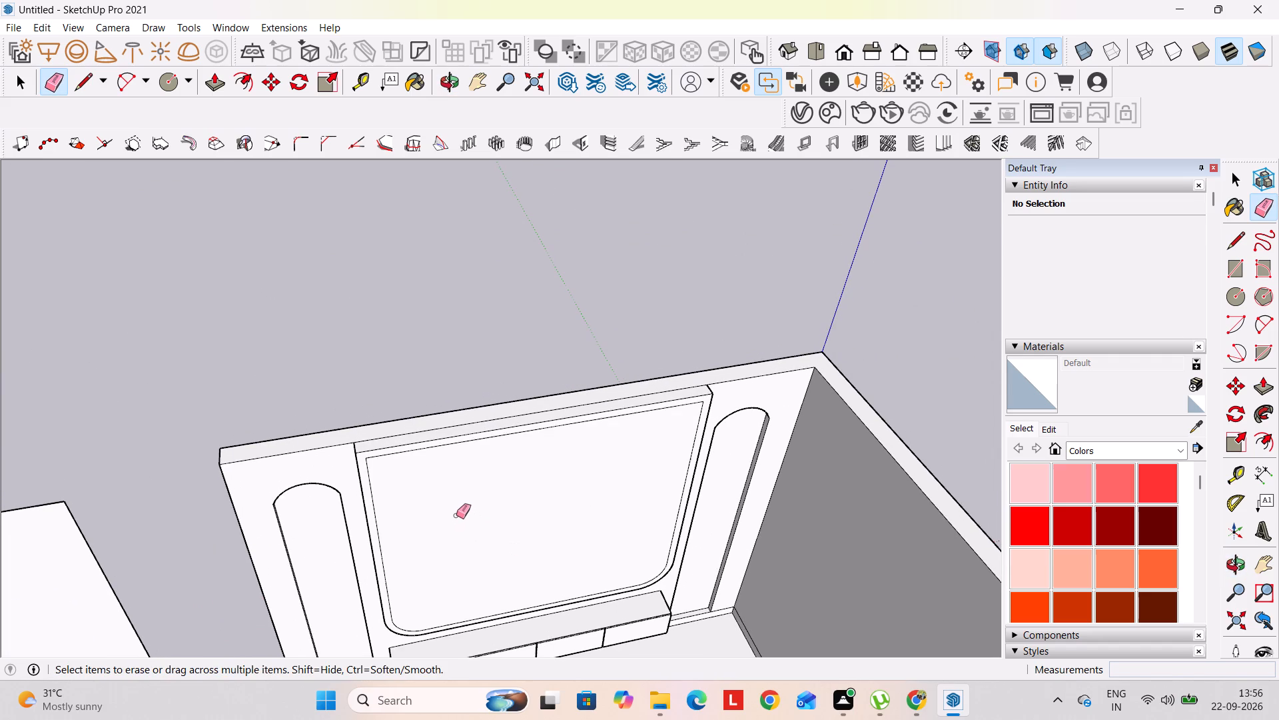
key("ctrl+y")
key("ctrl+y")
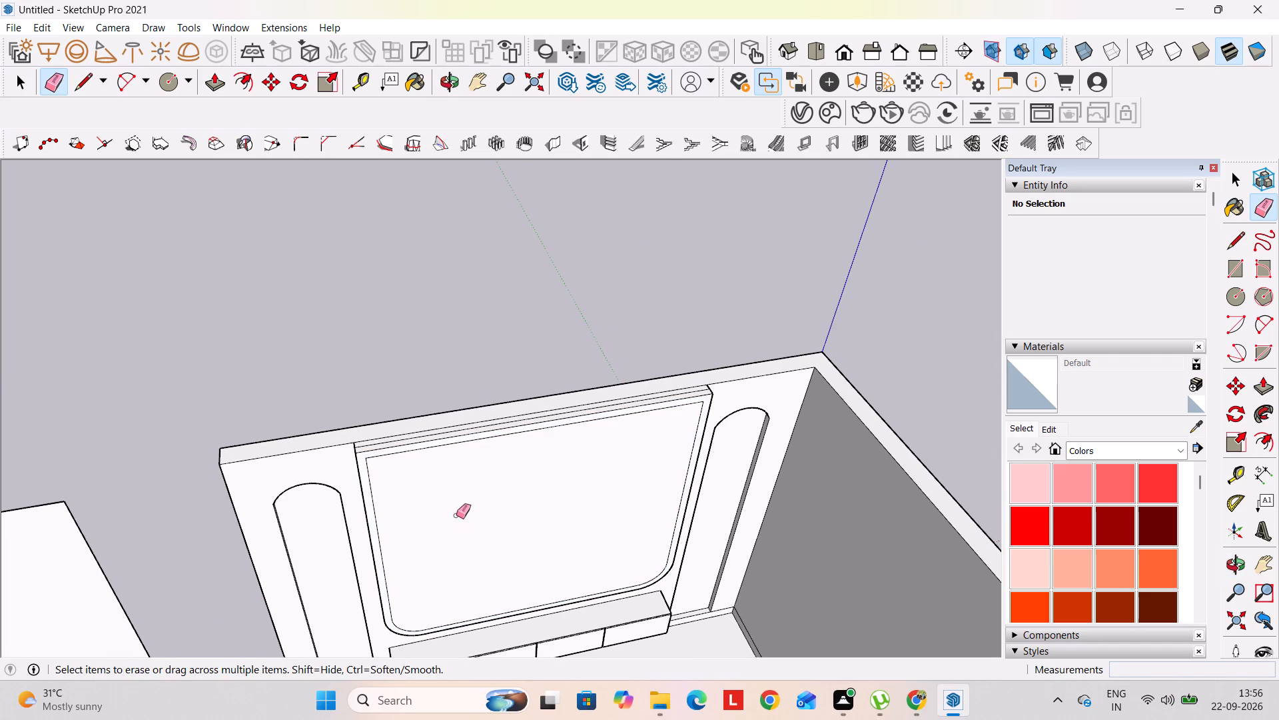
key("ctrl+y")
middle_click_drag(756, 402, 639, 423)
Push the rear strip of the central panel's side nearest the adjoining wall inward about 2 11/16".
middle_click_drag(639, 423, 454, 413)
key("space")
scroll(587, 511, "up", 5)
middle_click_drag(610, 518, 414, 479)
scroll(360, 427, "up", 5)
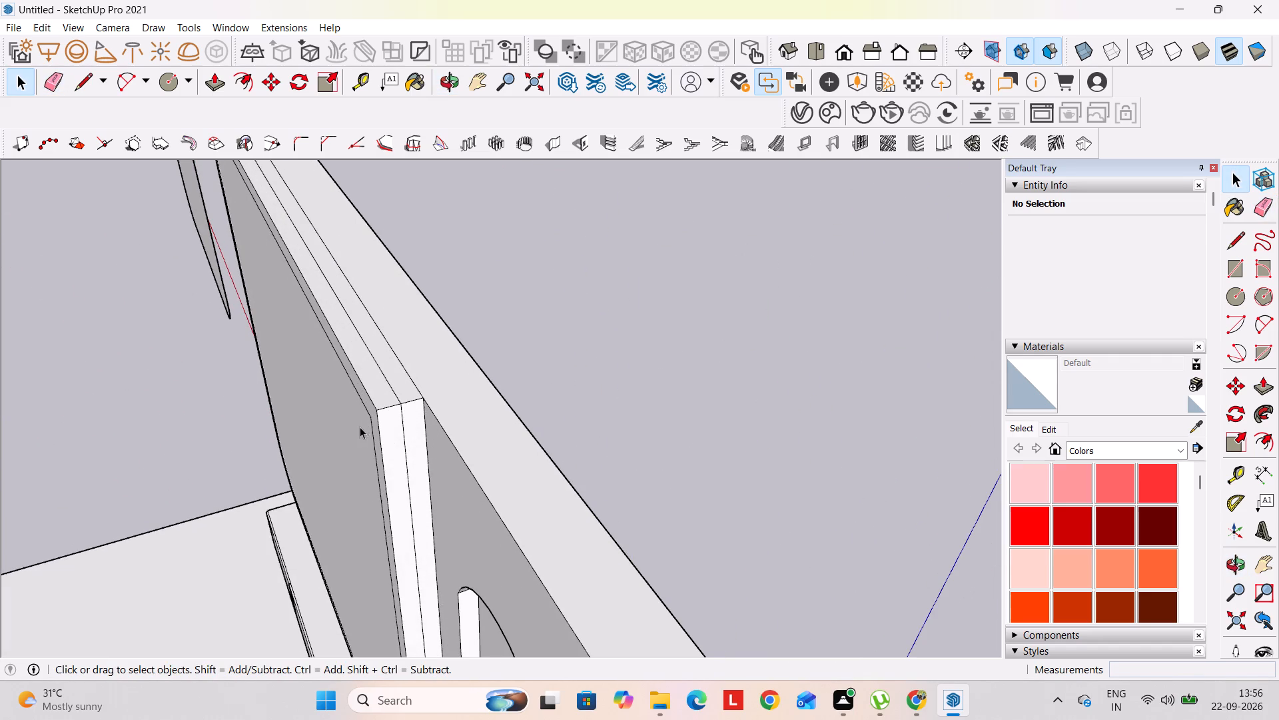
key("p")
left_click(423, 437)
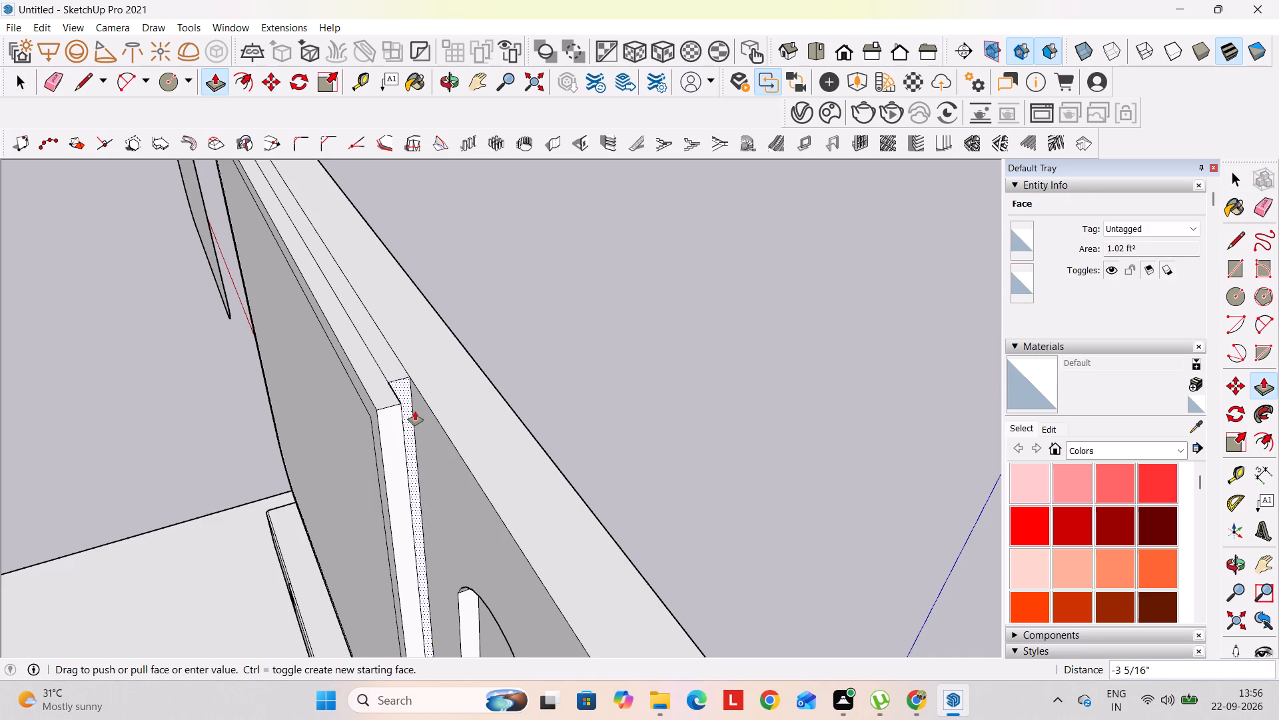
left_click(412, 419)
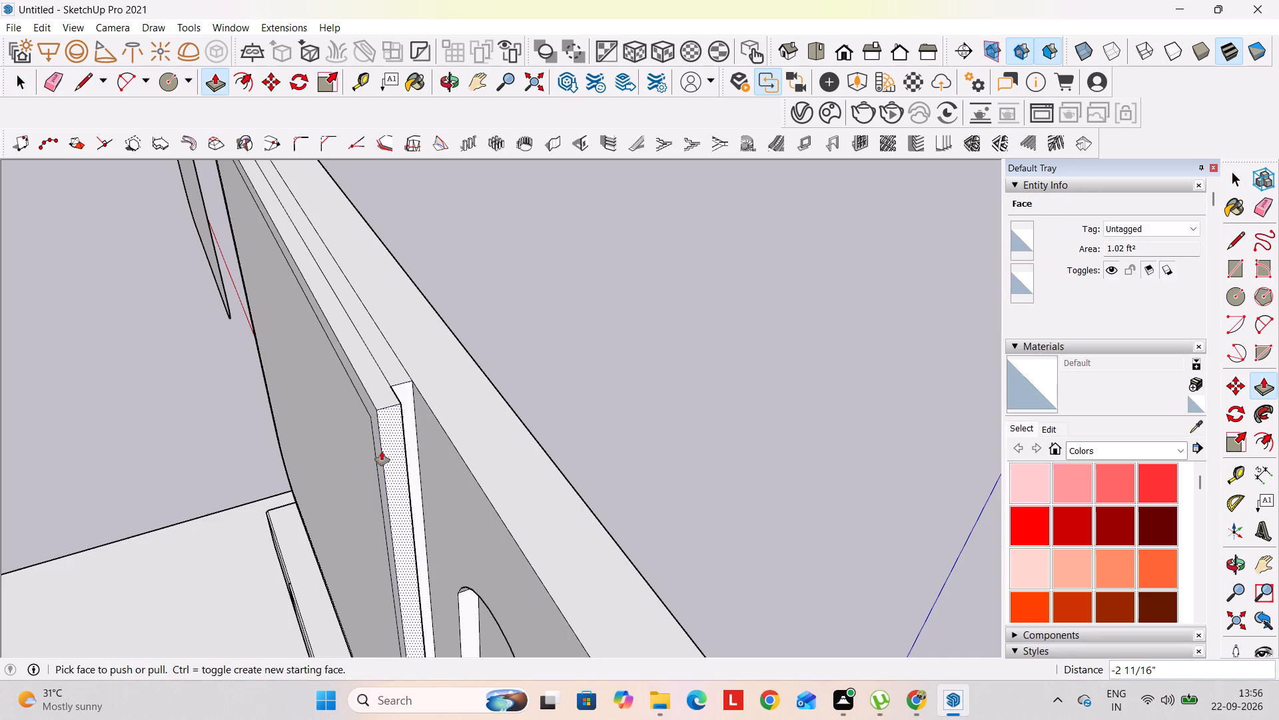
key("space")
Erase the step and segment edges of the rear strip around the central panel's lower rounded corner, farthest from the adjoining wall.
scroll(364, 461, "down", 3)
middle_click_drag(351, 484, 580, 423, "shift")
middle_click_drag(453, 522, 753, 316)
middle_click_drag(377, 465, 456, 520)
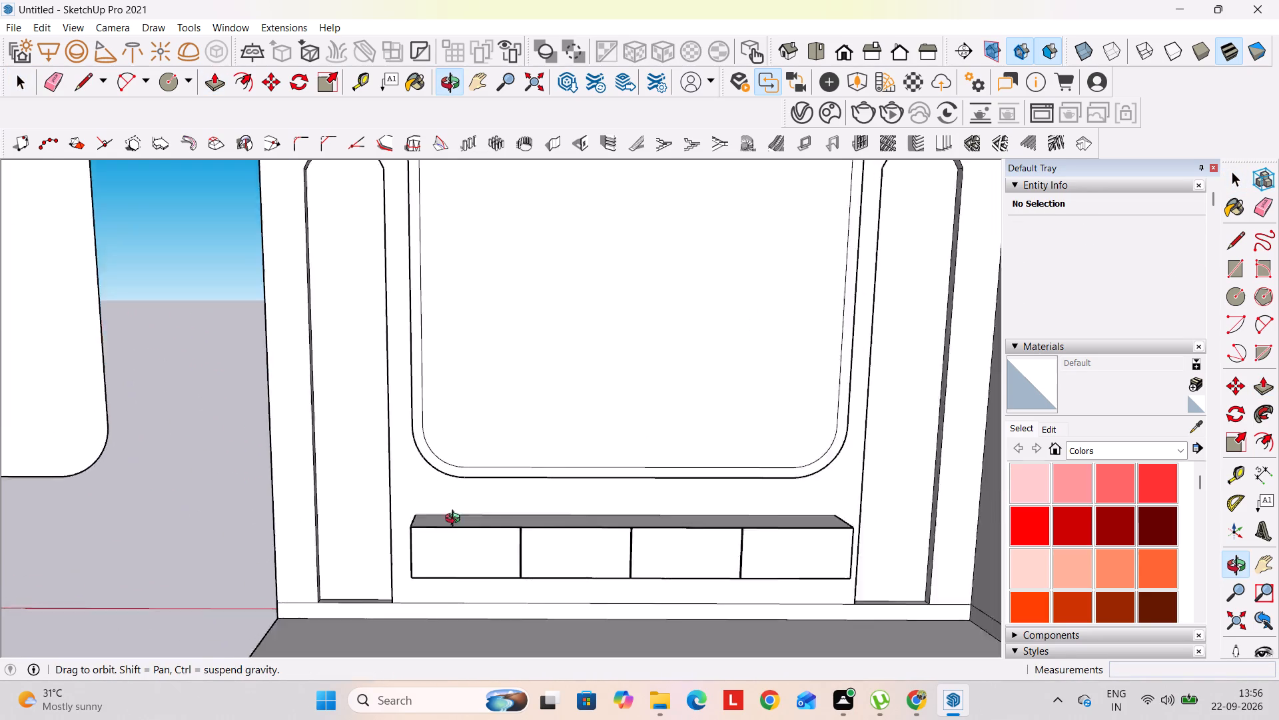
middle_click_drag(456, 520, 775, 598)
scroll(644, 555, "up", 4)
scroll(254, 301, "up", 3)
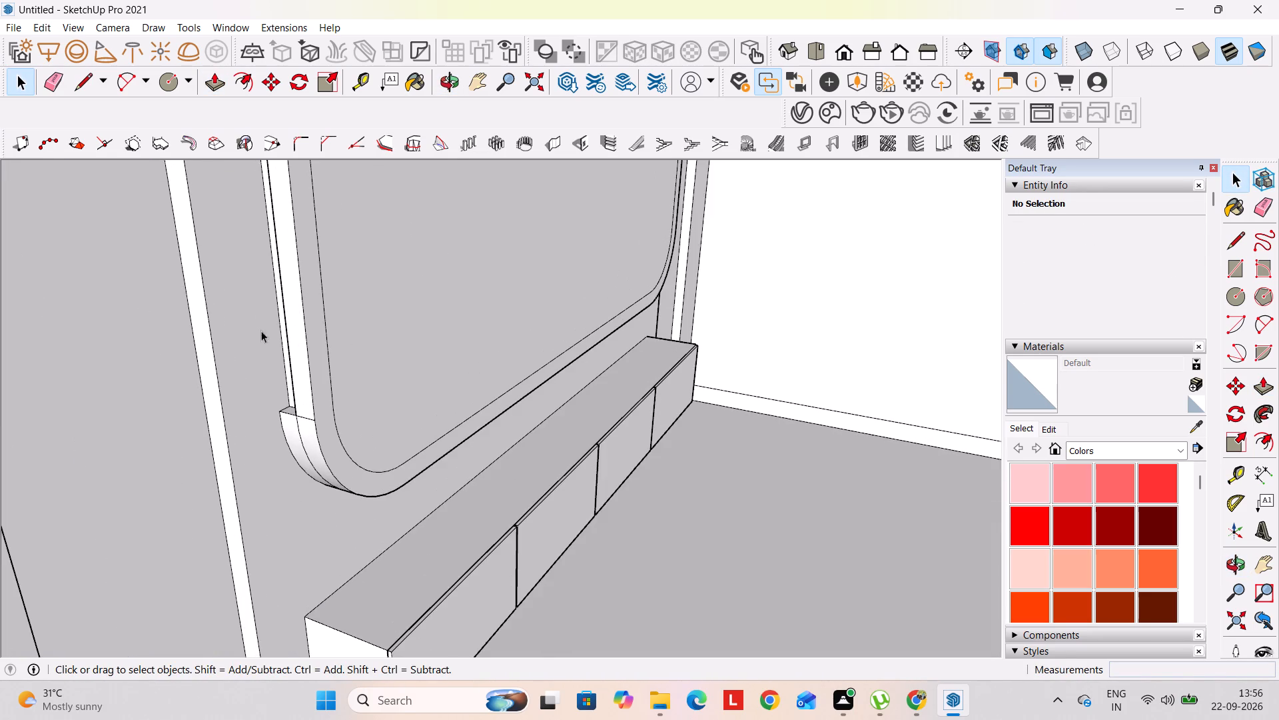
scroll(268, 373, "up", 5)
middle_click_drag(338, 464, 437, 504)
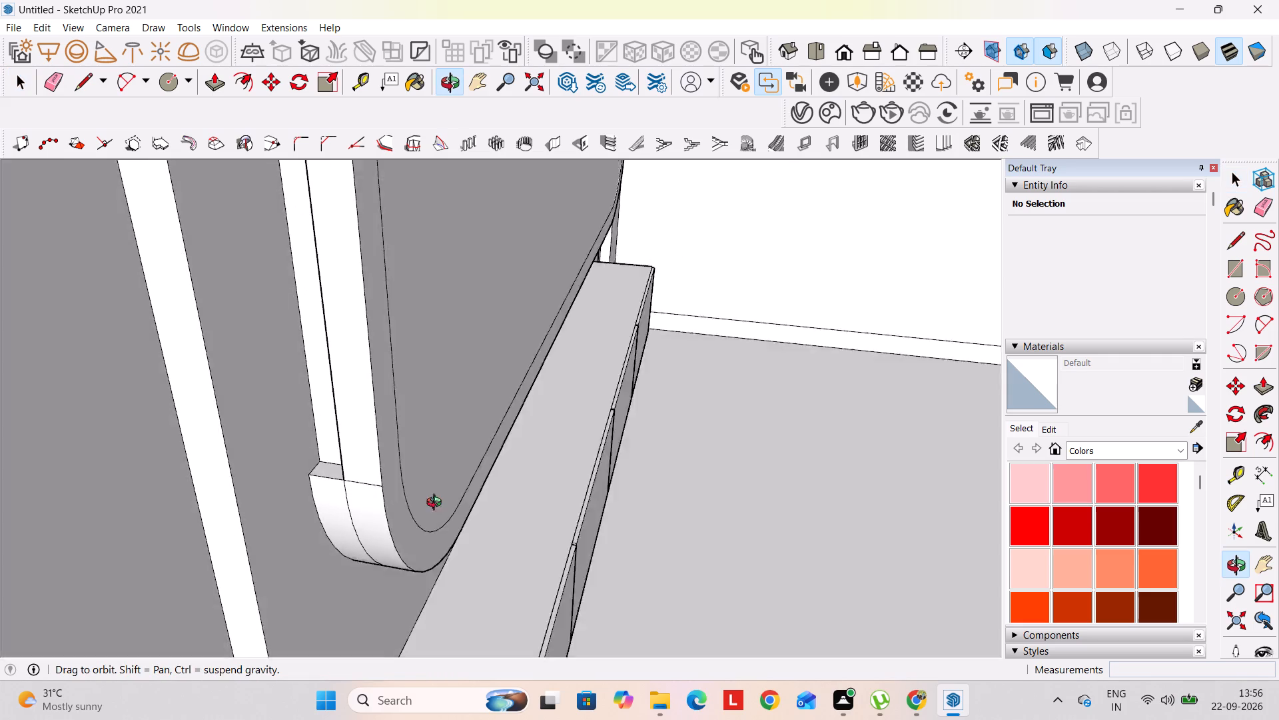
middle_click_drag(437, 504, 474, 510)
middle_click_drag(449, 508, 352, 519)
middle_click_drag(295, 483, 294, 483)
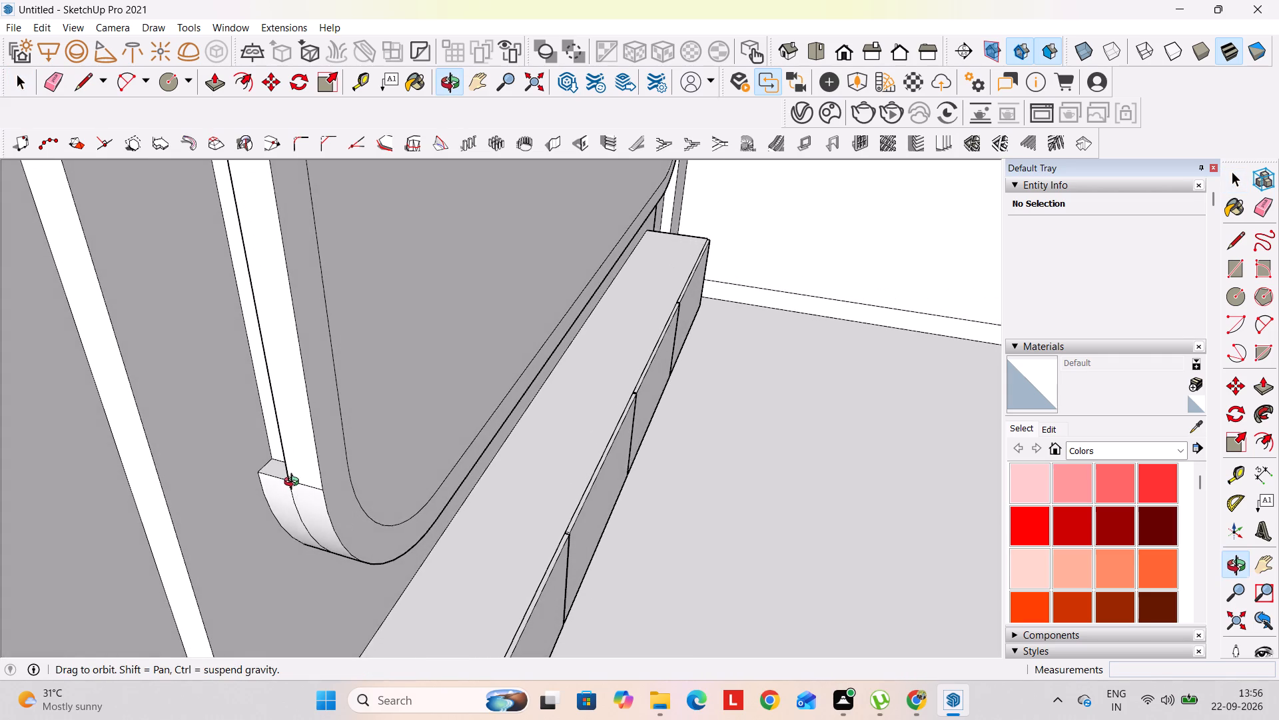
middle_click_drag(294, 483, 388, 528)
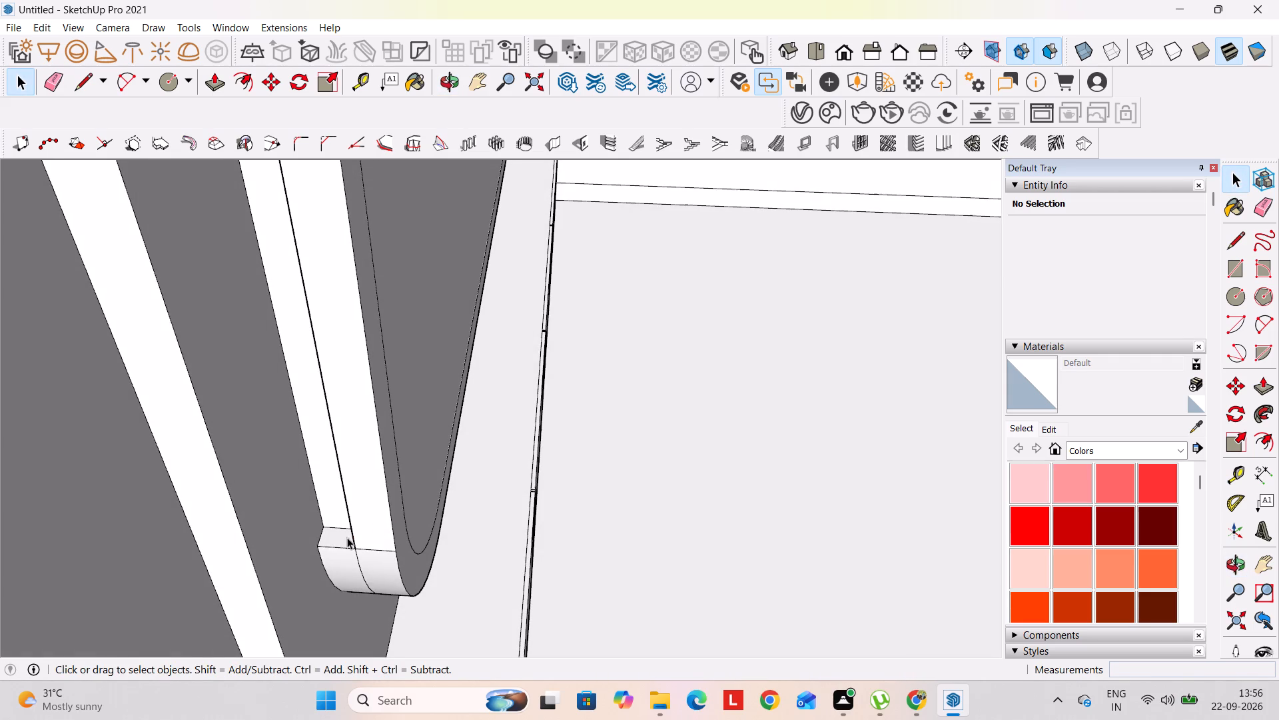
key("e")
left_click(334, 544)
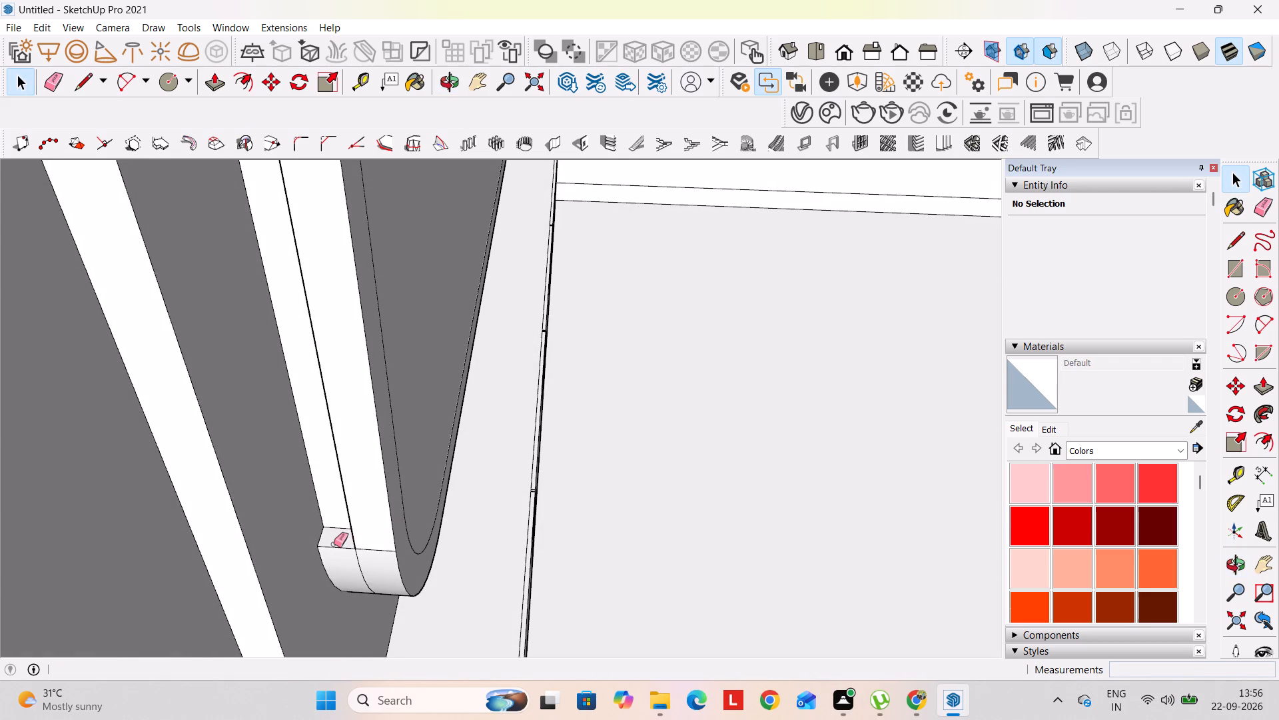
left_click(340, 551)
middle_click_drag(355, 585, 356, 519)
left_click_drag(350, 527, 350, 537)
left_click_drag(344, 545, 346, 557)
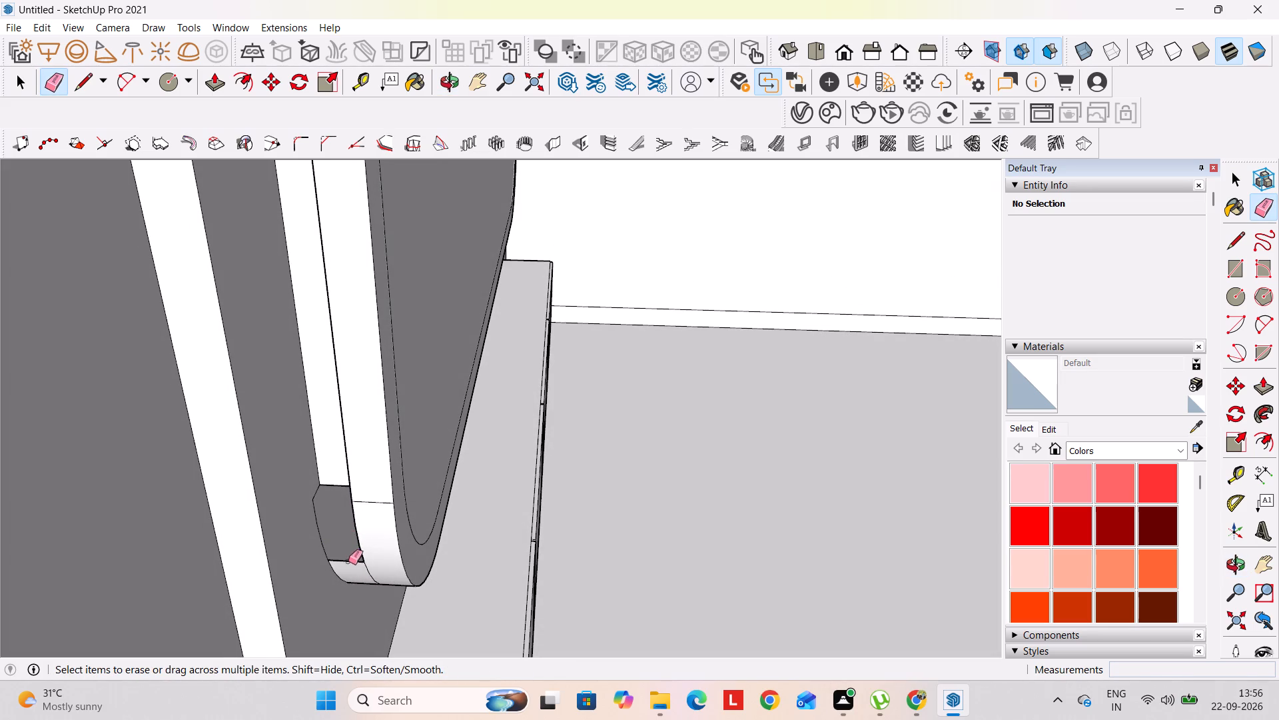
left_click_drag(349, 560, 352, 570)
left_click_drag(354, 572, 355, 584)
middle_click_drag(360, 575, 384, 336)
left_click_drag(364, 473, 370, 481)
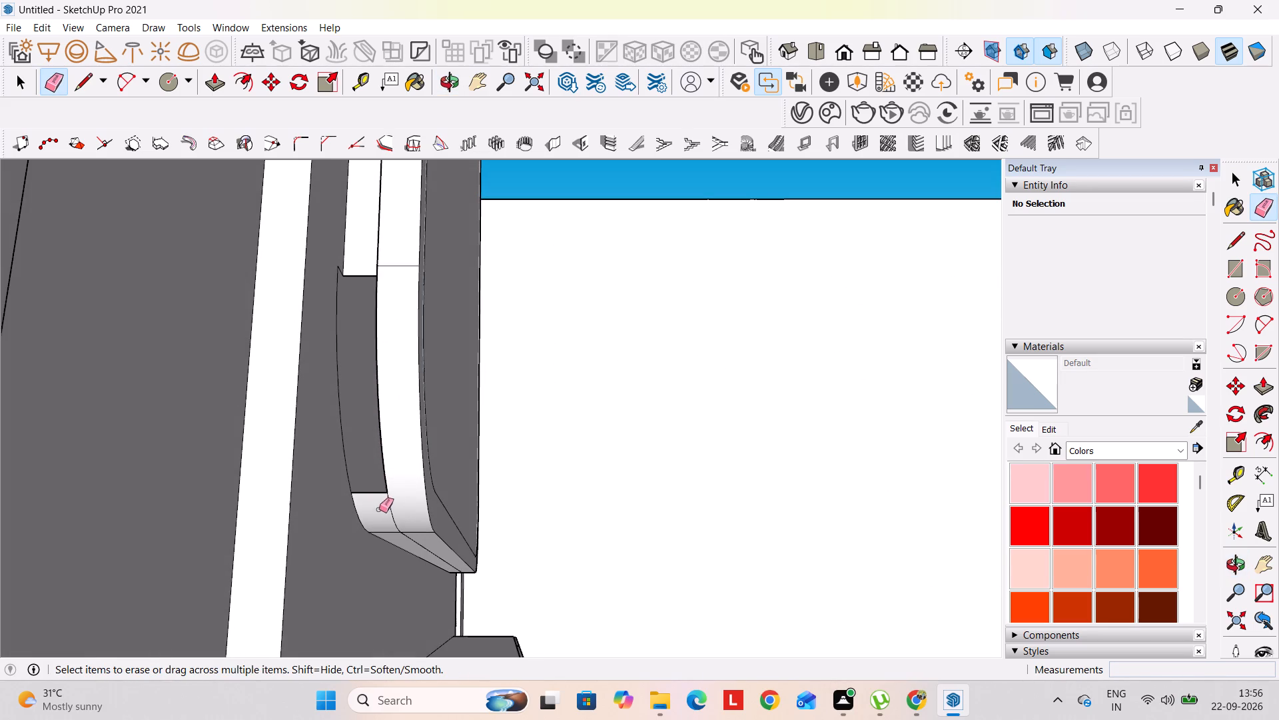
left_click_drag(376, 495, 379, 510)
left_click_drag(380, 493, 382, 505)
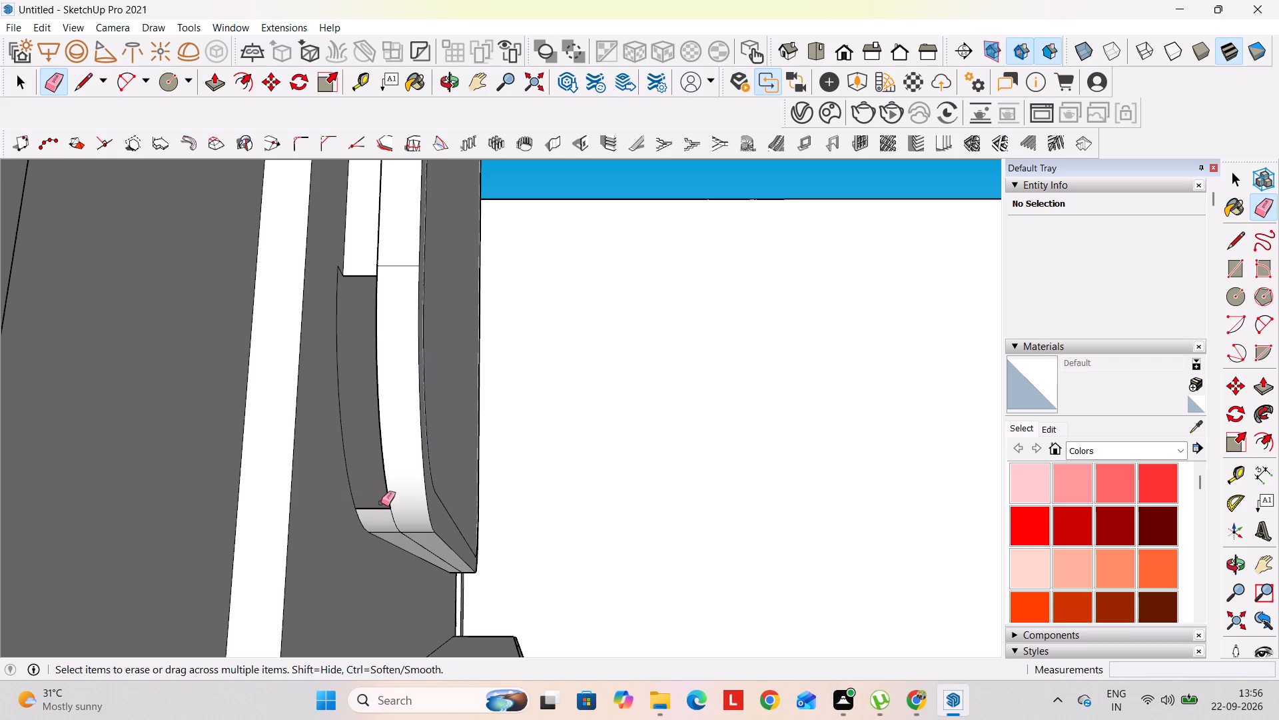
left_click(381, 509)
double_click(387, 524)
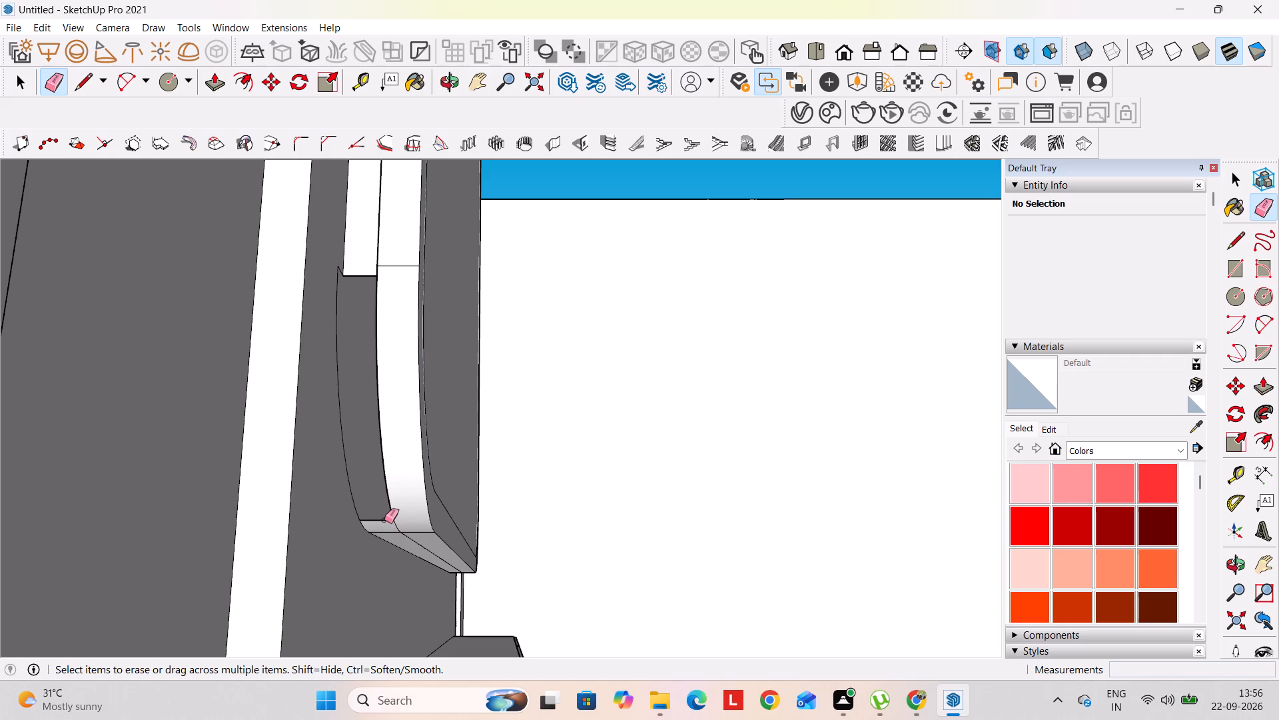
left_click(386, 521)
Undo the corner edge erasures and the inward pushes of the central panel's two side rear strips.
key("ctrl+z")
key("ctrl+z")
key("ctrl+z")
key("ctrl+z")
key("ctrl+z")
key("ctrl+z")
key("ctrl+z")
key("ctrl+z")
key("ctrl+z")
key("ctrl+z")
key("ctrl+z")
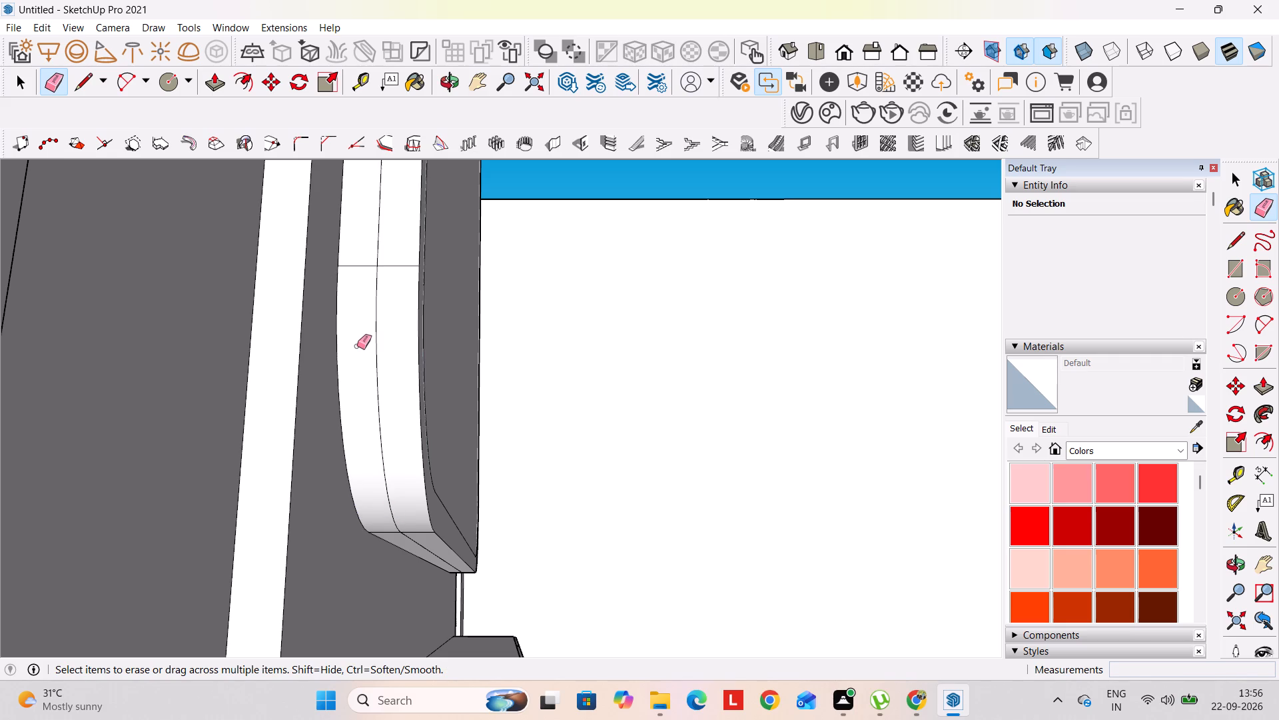
Push the rear strip of the central panel's side, farthest from the adjoining wall, inward 3".
middle_click_drag(363, 348, 338, 474)
key("p")
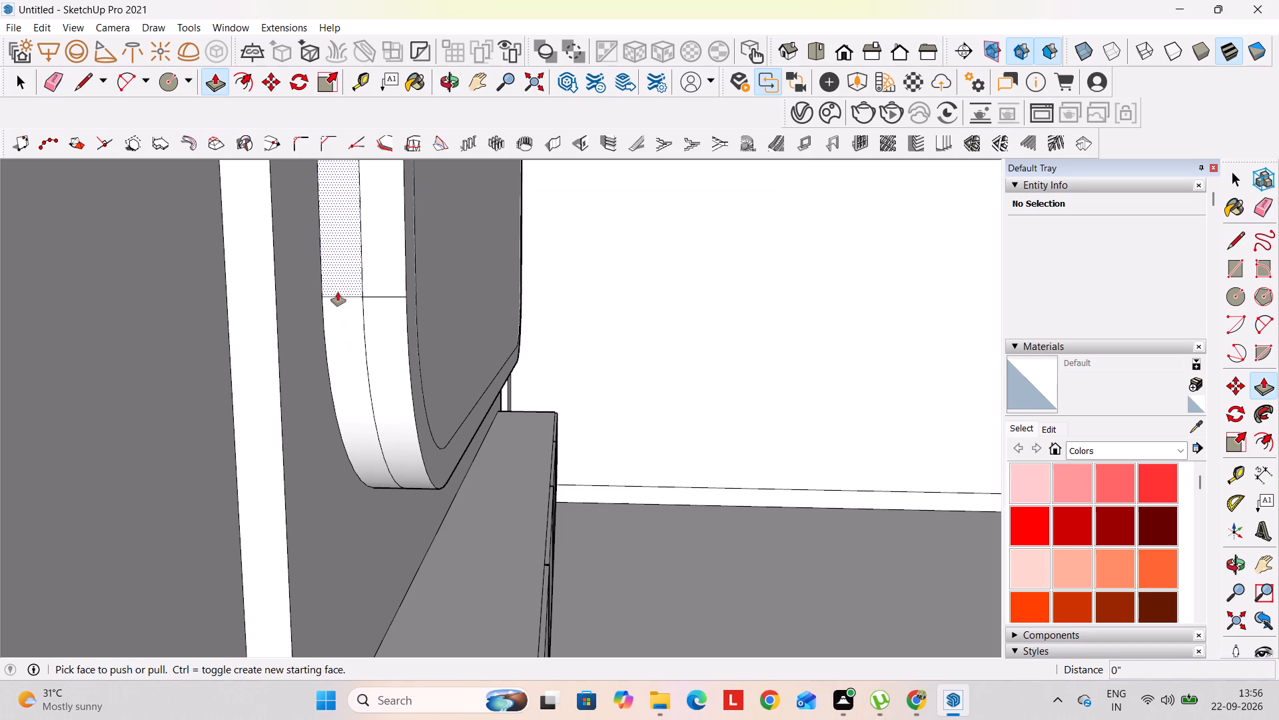
left_click(337, 285)
type("3\"")
key("Return")
Push the rear strip along the central panel's underside inward 3".
middle_click_drag(386, 485, 379, 259)
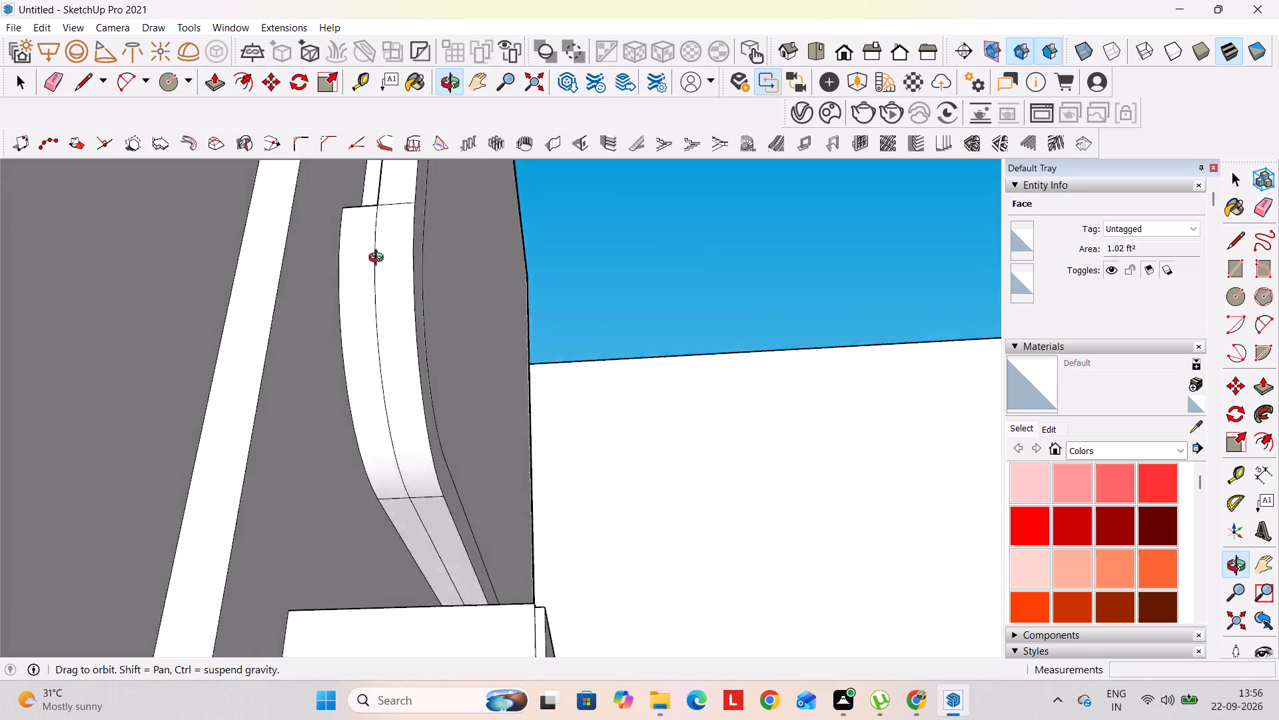
middle_click_drag(379, 259, 379, 176)
middle_click_drag(402, 452, 408, 554)
left_click(416, 519)
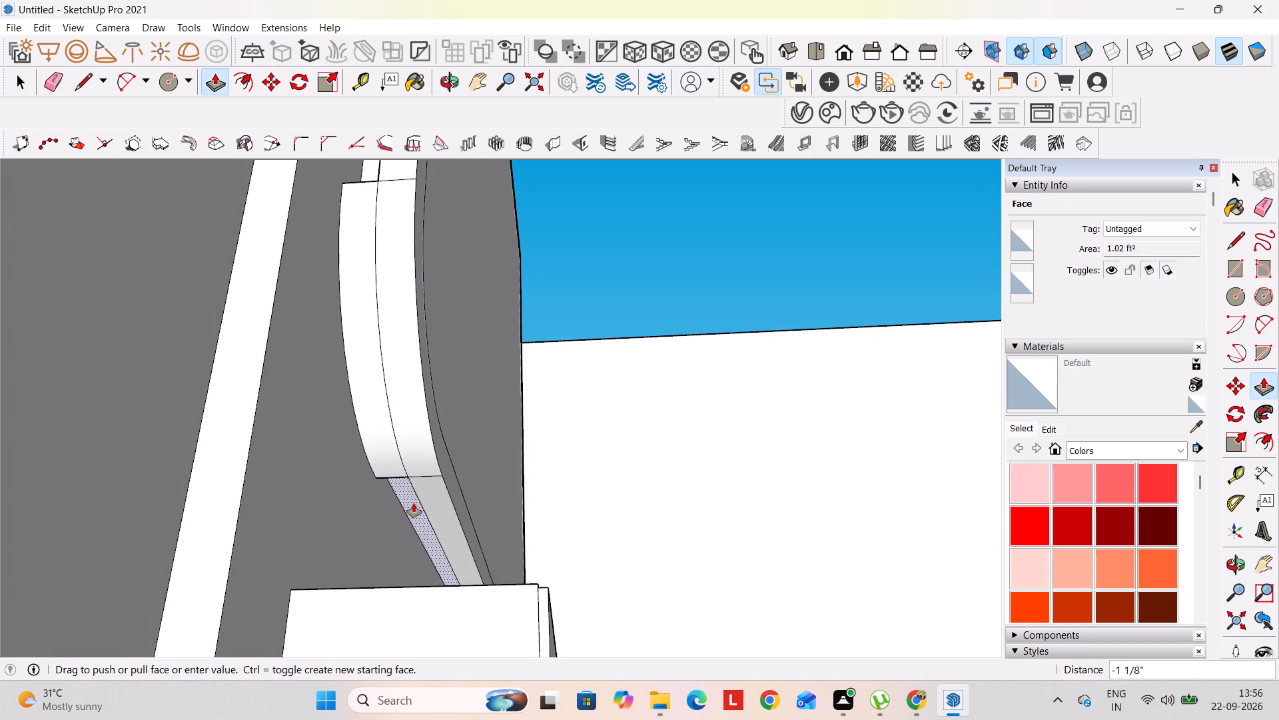
key("3")
key("shift+quotedbl")
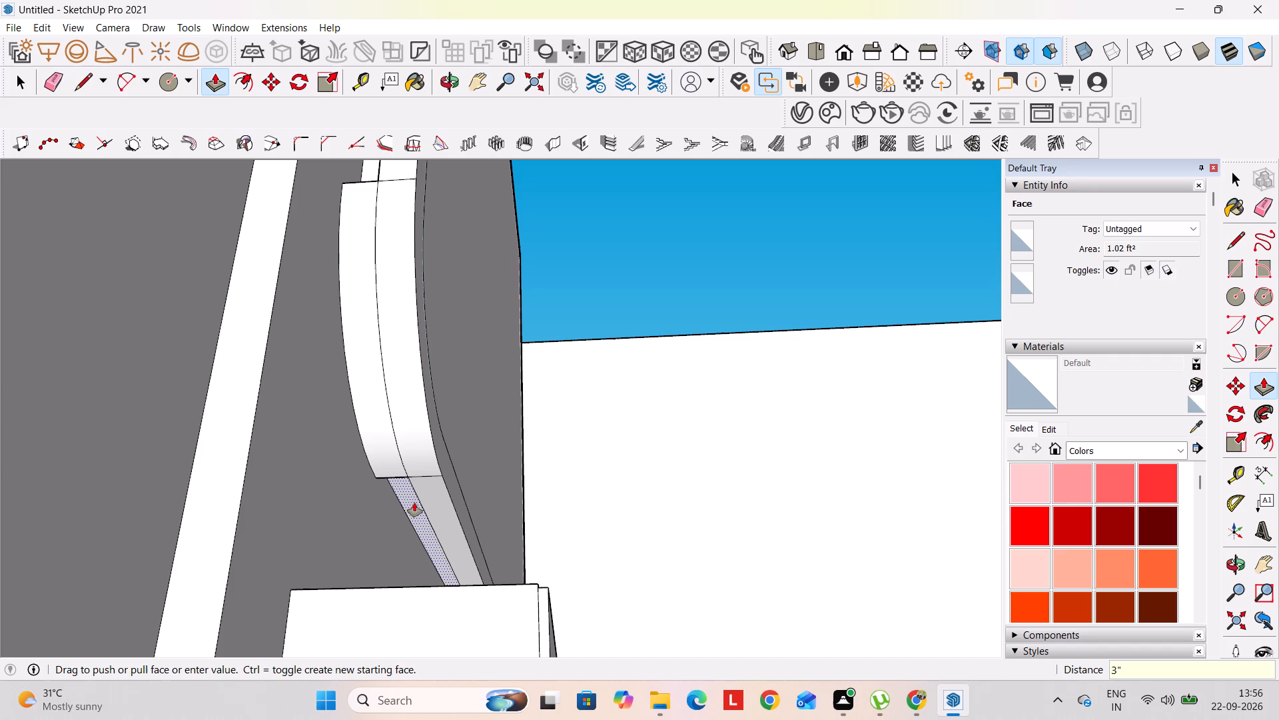
key("Return")
Push the rear strip of the central panel's side nearest the adjoining wall inward 3".
scroll(415, 503, "down", 3)
middle_click_drag(566, 442, 204, 553)
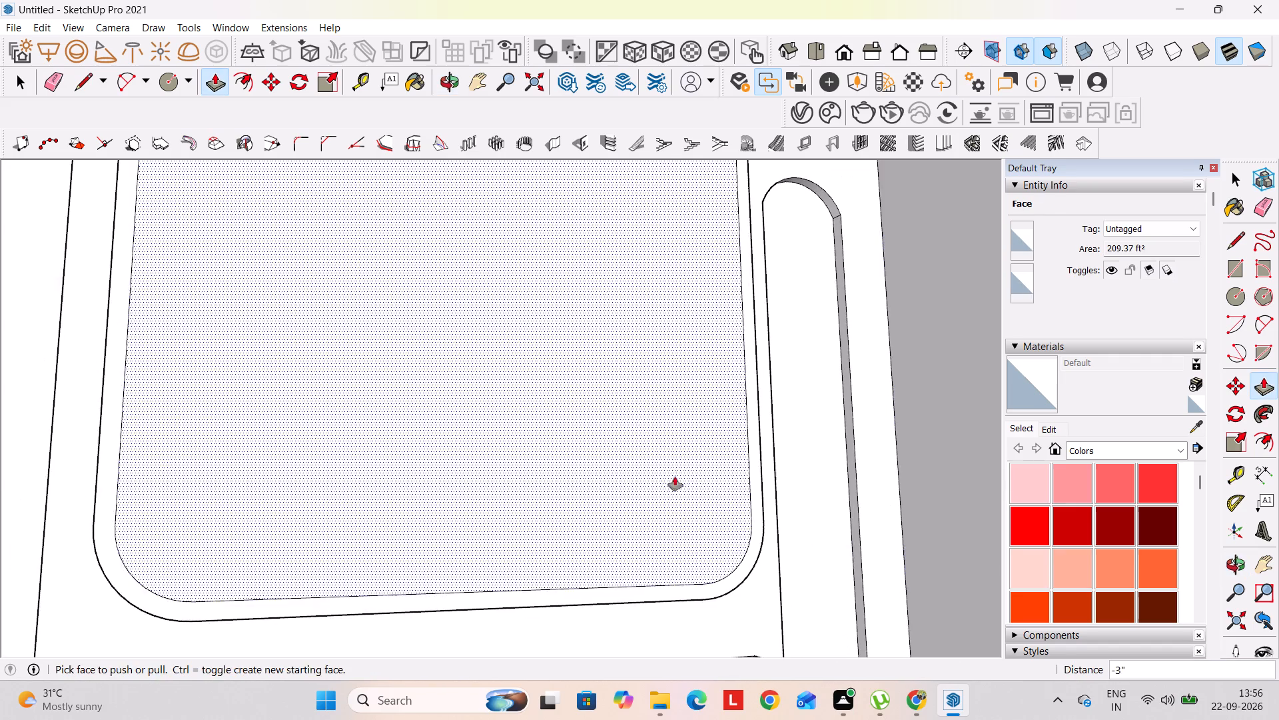
middle_click_drag(772, 445, 336, 563)
middle_click_drag(698, 445, 774, 719, "shift")
scroll(678, 363, "down", 4)
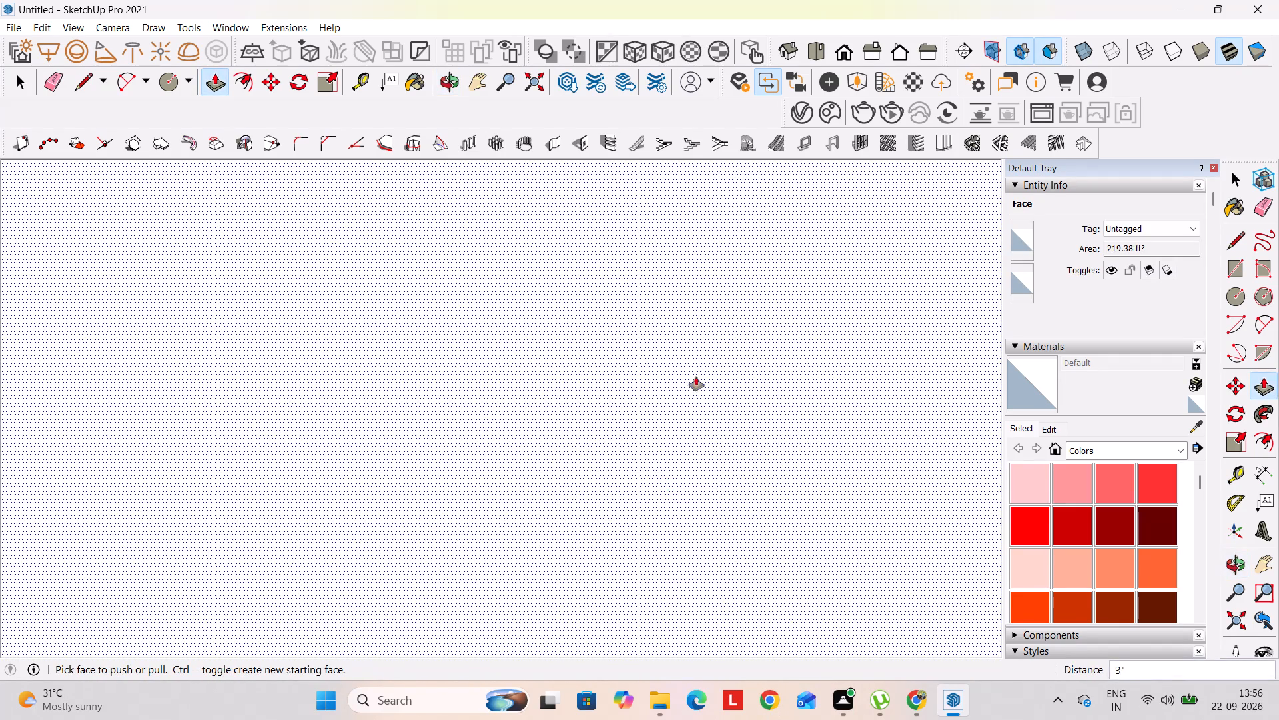
scroll(701, 396, "down", 15)
scroll(702, 396, "down", 6)
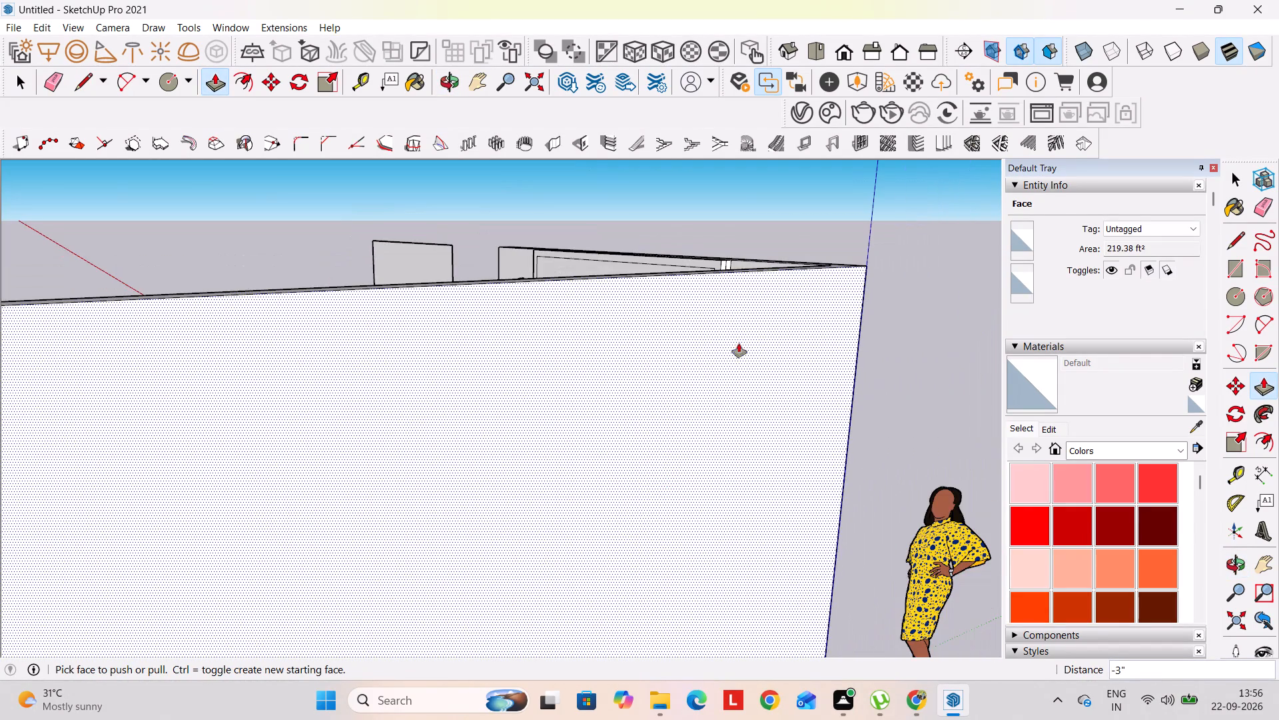
middle_click_drag(739, 343, 775, 557)
middle_click_drag(772, 485, 695, 581)
scroll(696, 527, "up", 5)
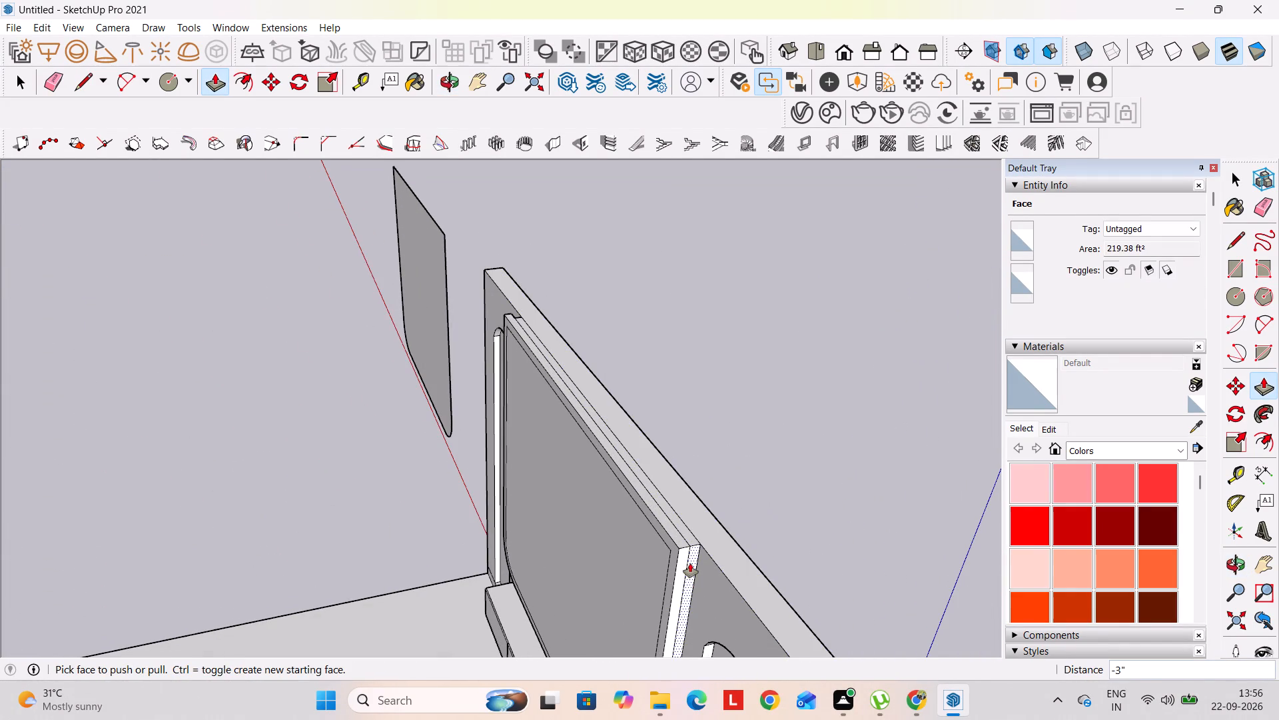
left_click(690, 563)
key("3")
key("shift+quotedbl")
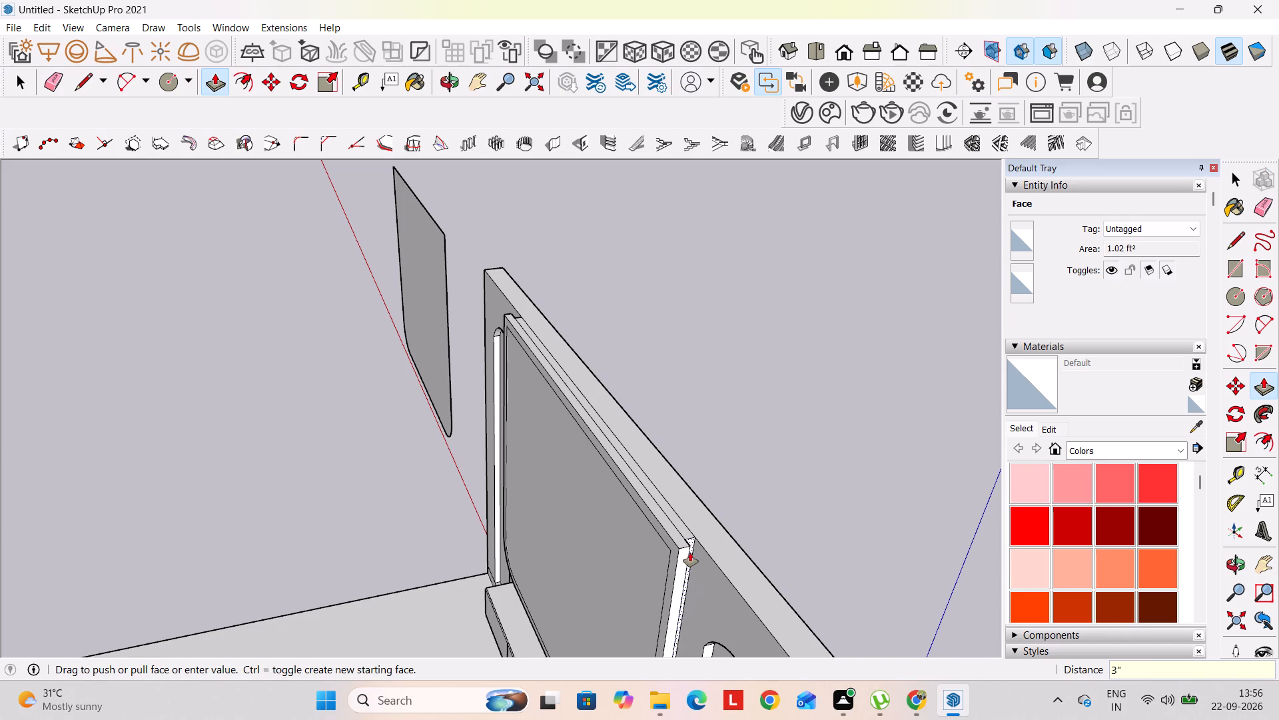
key("Return")
scroll(690, 553, "down", 2)
middle_click_drag(651, 567, 700, 521)
key("space")
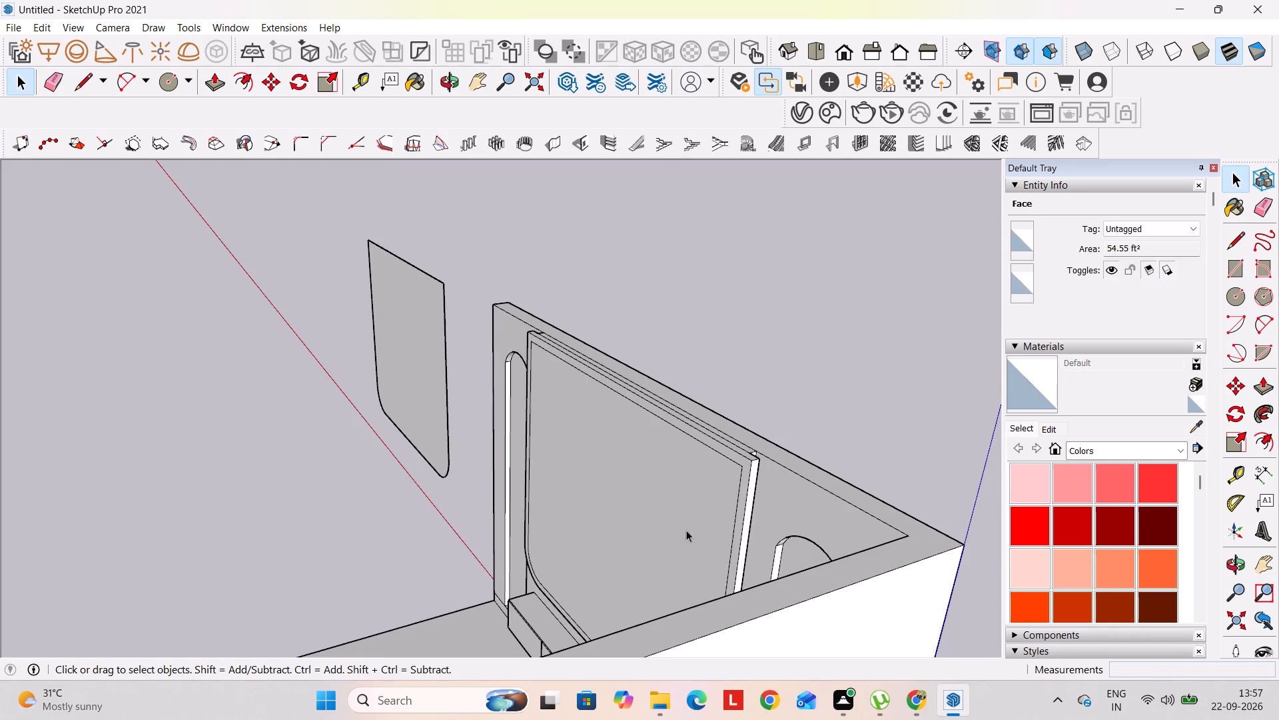
Erase the edges of the protruding rear corner piece at the central panel's rounded lower corner, farthest from the adjoining wall.
middle_click_drag(682, 535, 594, 606)
middle_click_drag(532, 390, 1094, 397)
scroll(548, 451, "up", 9)
middle_click_drag(550, 475, 614, 461)
scroll(614, 461, "up", 8)
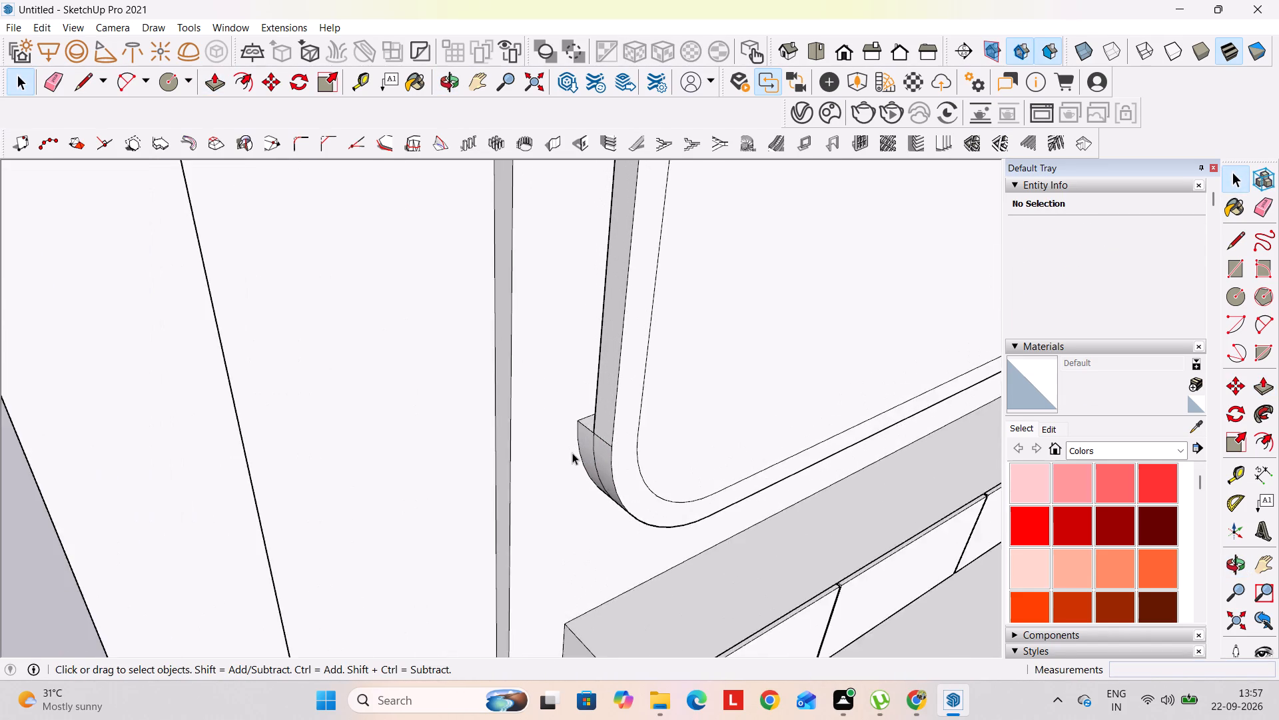
scroll(572, 453, "up", 3)
middle_click_drag(572, 453, 703, 423)
scroll(634, 387, "up", 10)
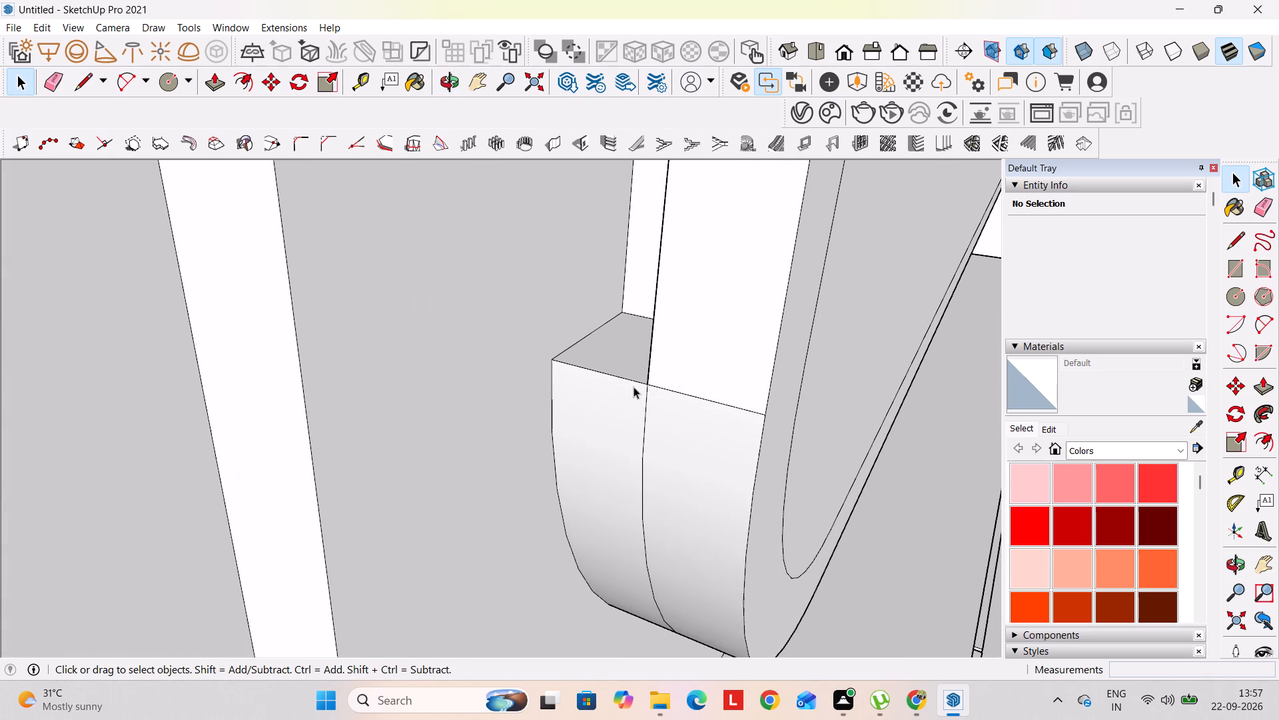
key("e")
left_click_drag(623, 368, 594, 489)
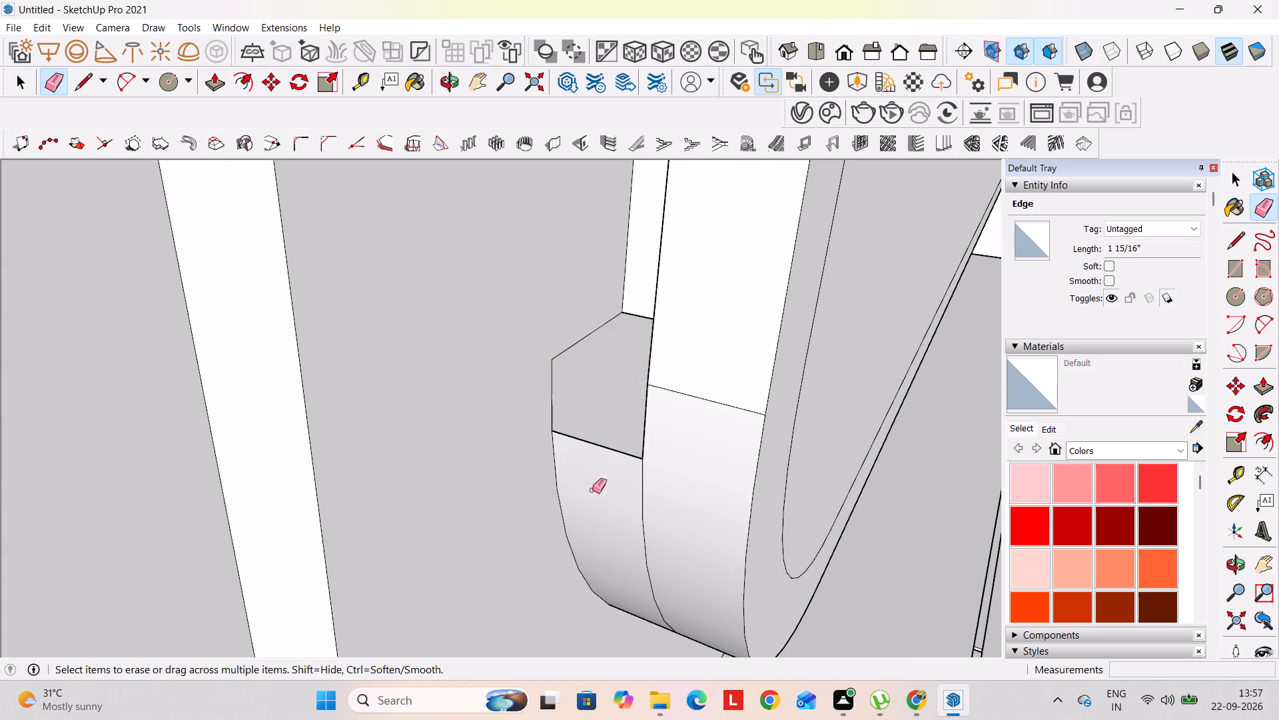
left_click(602, 449)
left_click_drag(610, 447, 606, 468)
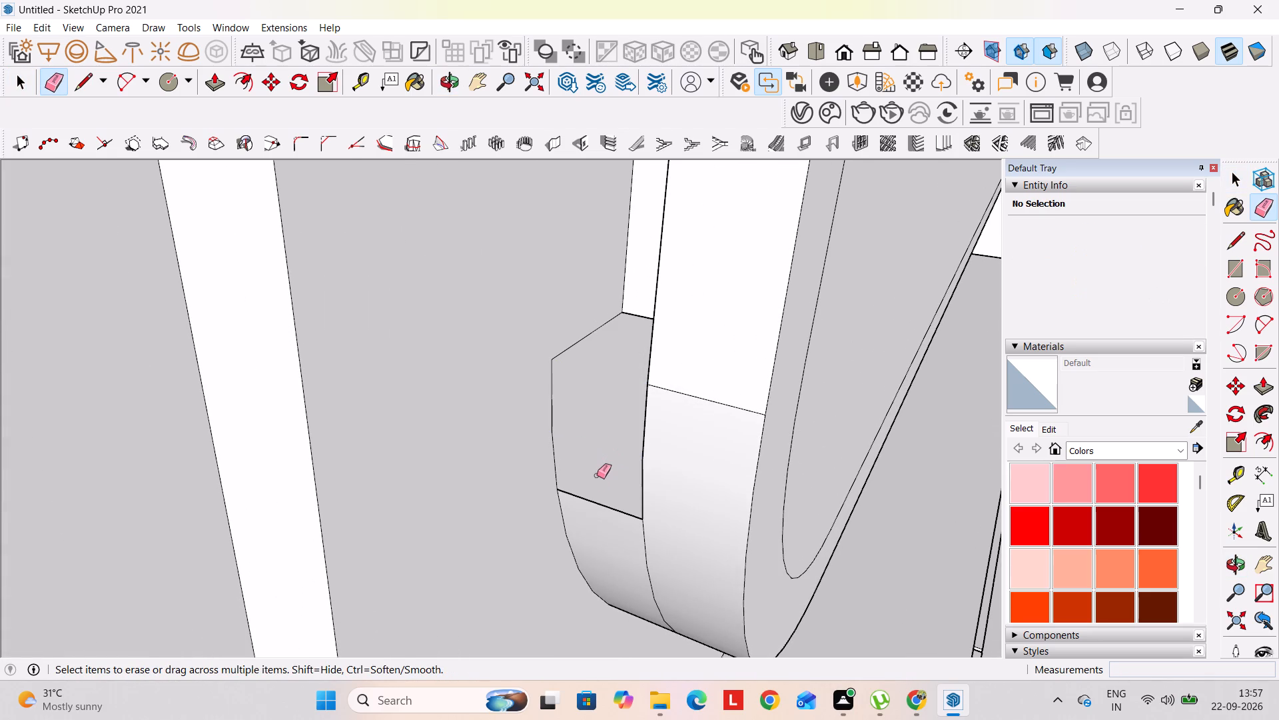
middle_click_drag(590, 522, 710, 369, "shift")
left_click_drag(741, 350, 733, 389)
left_click_drag(737, 402, 737, 427)
middle_click_drag(741, 478, 767, 357)
left_click_drag(745, 383, 750, 509)
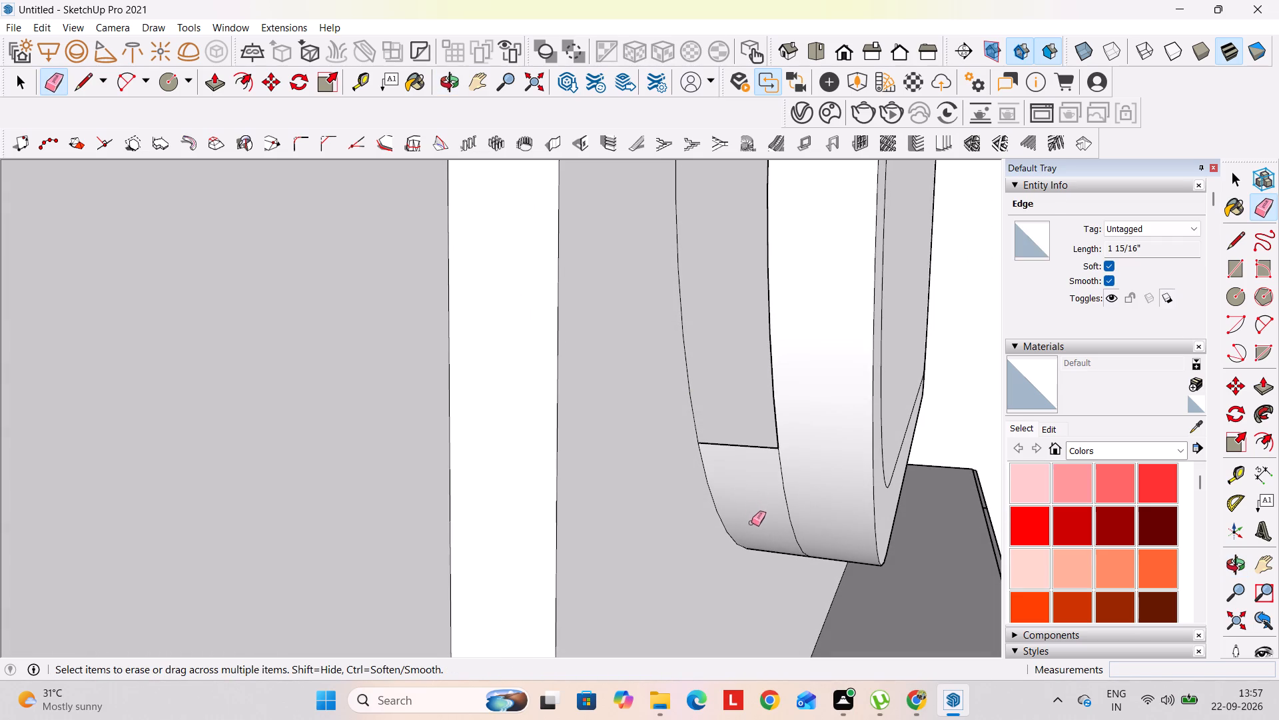
left_click_drag(751, 523, 757, 444)
left_click_drag(747, 503, 751, 469)
left_click_drag(759, 517, 760, 509)
left_click_drag(765, 531, 771, 545)
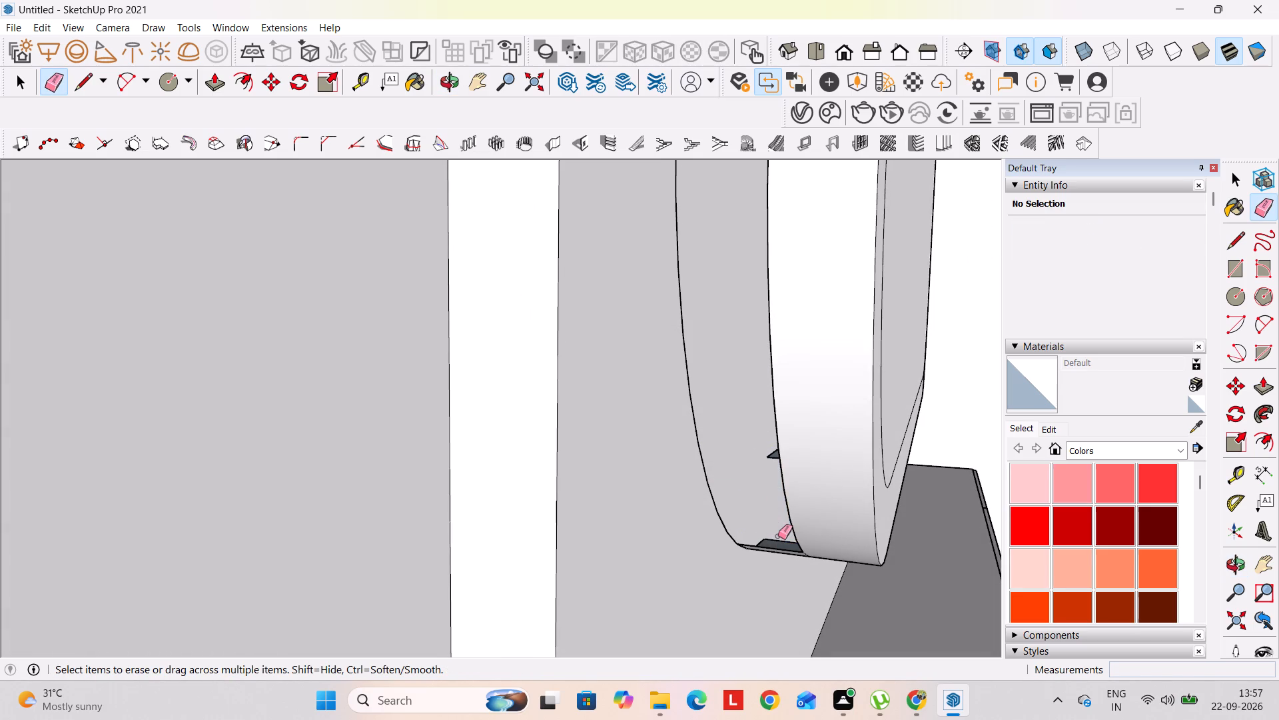
left_click_drag(778, 538, 776, 554)
left_click_drag(757, 541, 757, 549)
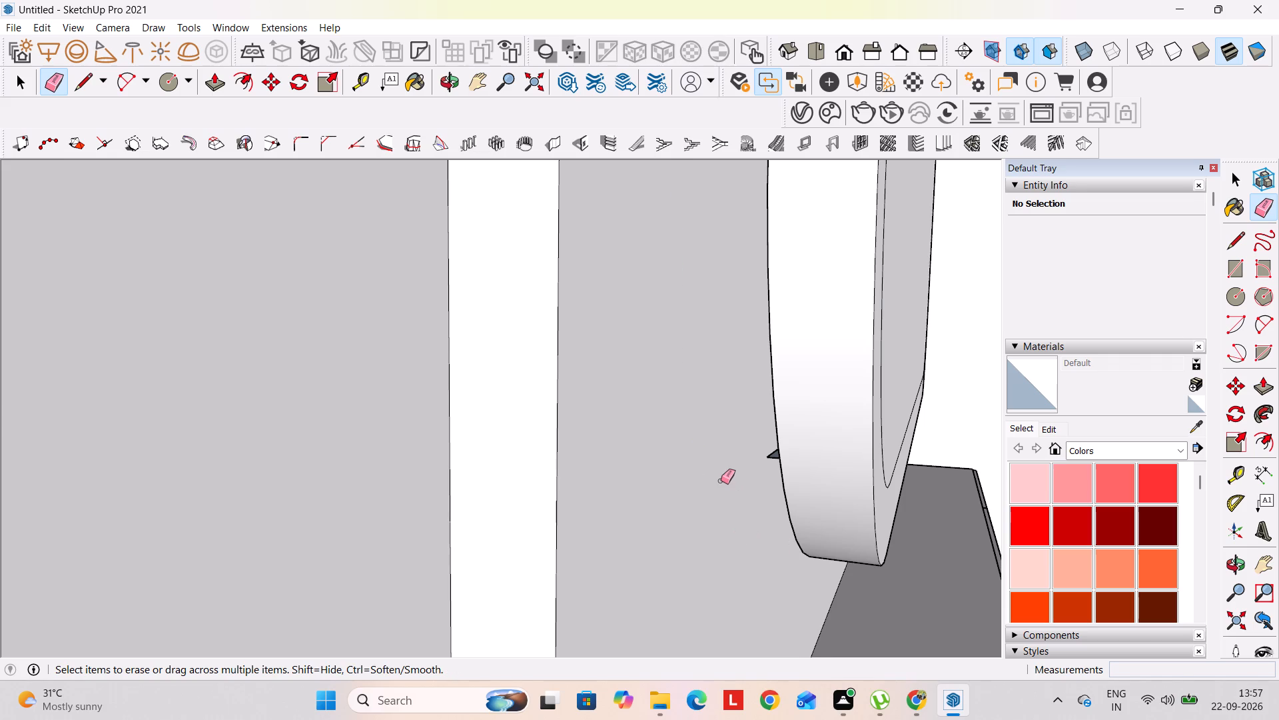
scroll(717, 470, "down", 7)
left_click_drag(703, 305, 706, 323)
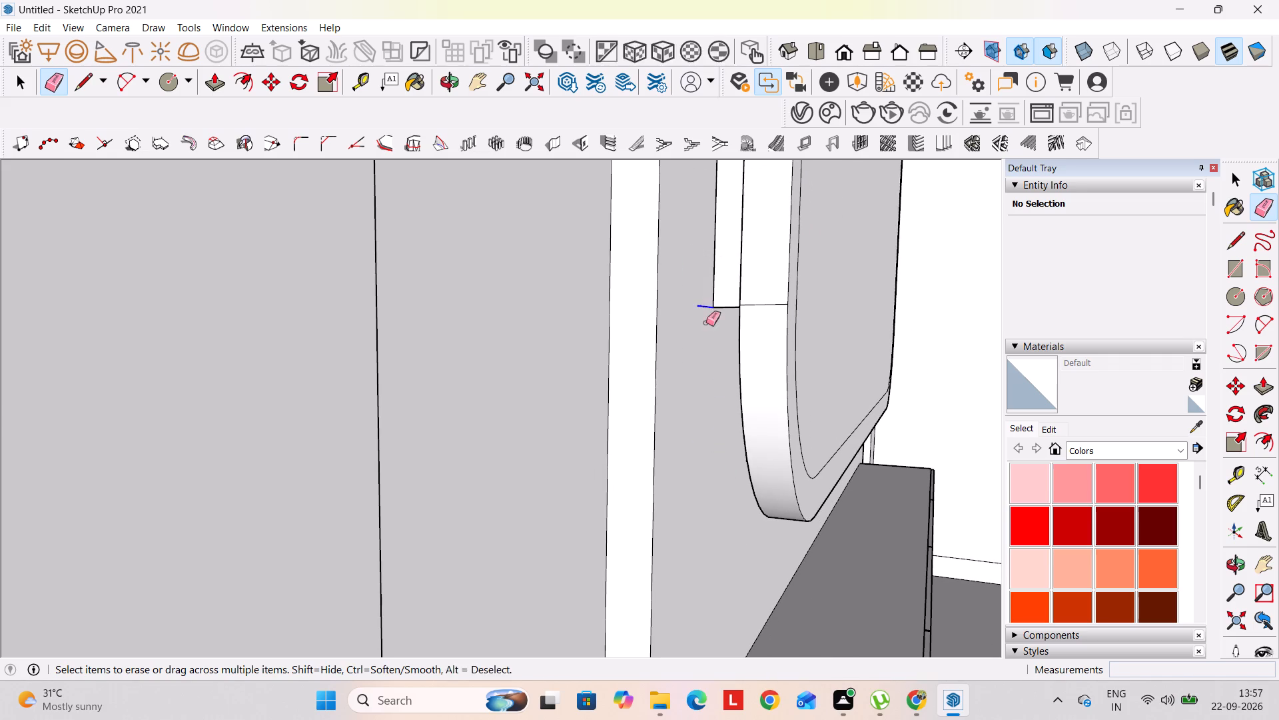
left_click_drag(706, 323, 706, 327)
key("space")
Draw an arc of about 6 7/16" radius joining the recessed rear edges at the central panel's lower corner, farthest from the adjoining wall.
middle_click_drag(694, 468, 732, 462)
key("a")
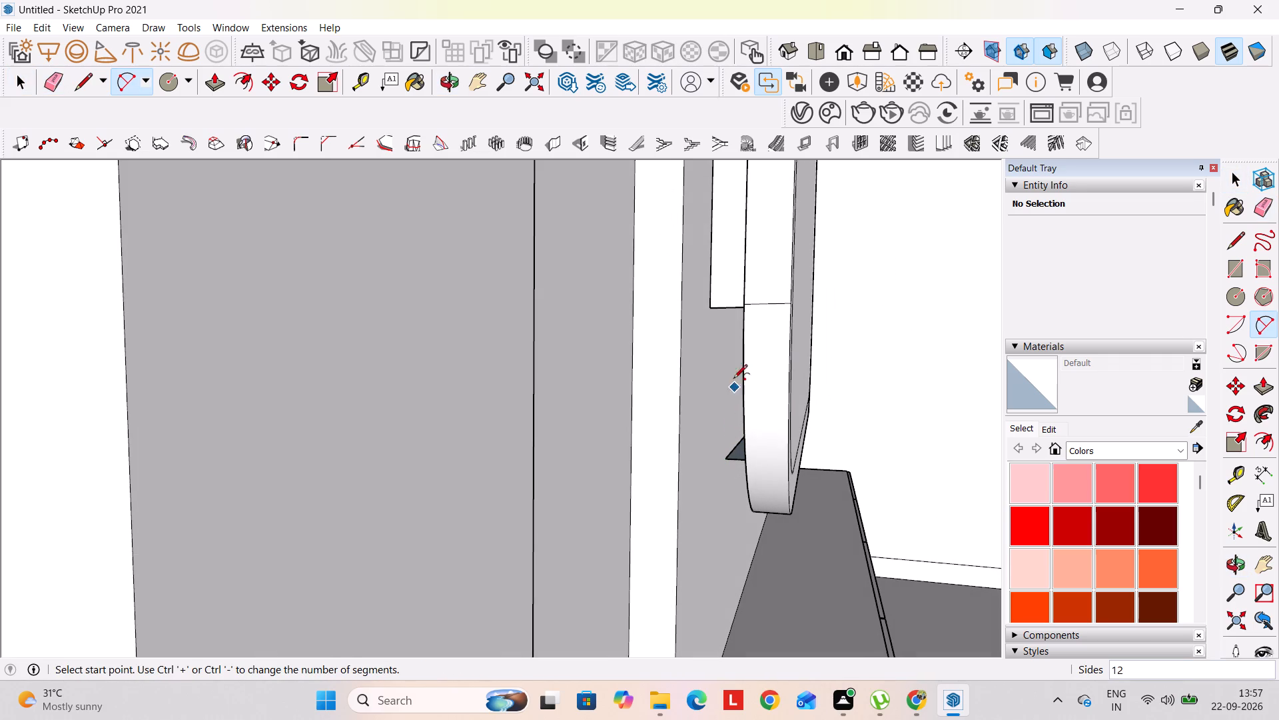
left_click(711, 305)
left_click(722, 462)
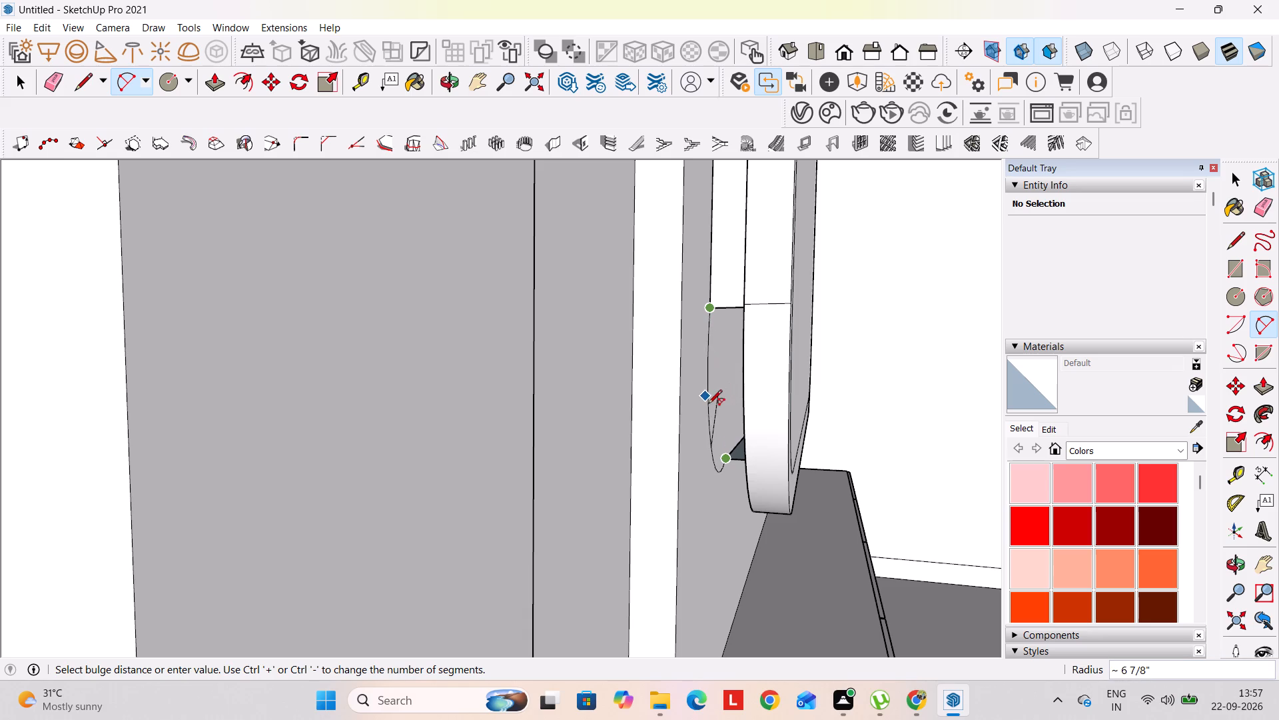
middle_click_drag(713, 395, 588, 413)
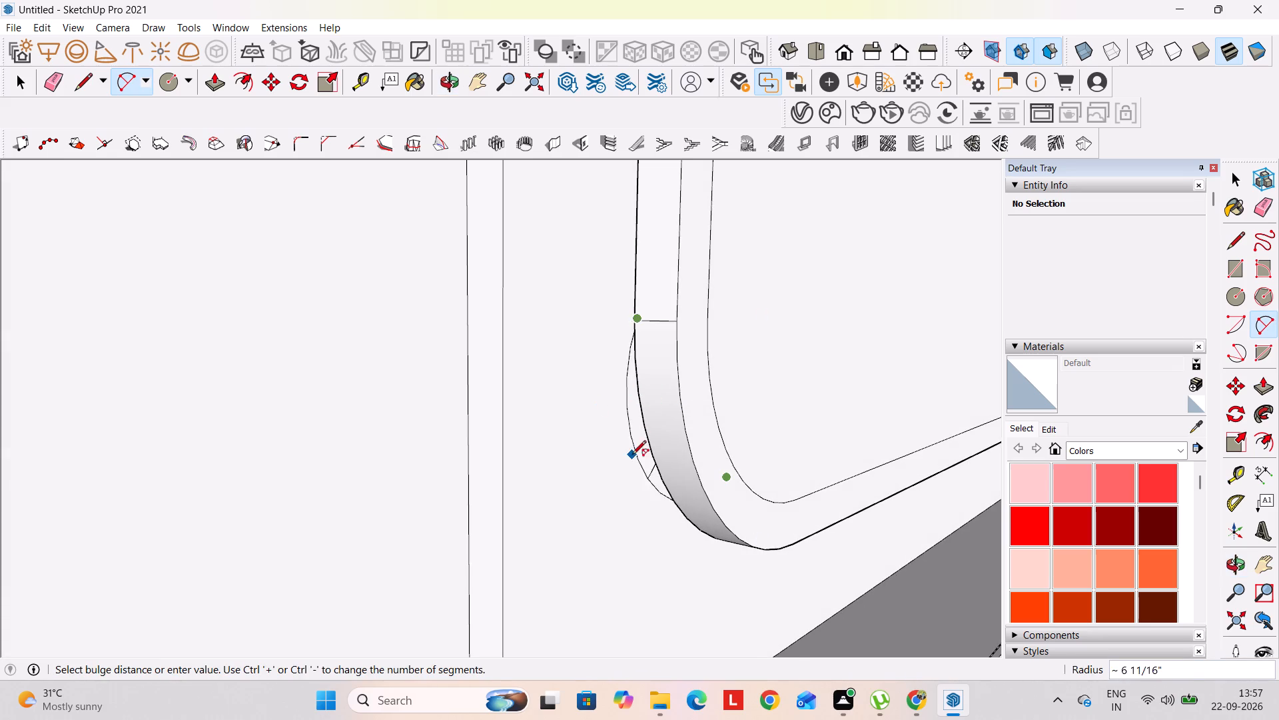
middle_click_drag(632, 455, 729, 219)
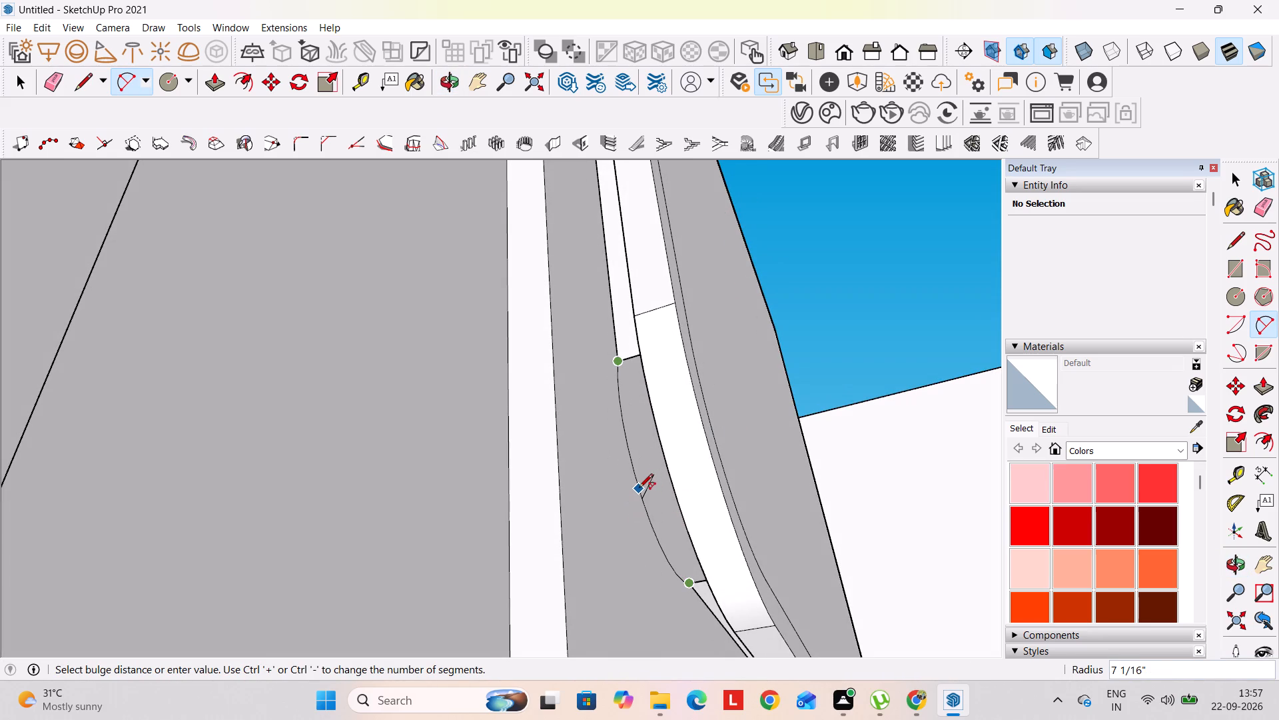
key("Down")
key("Up")
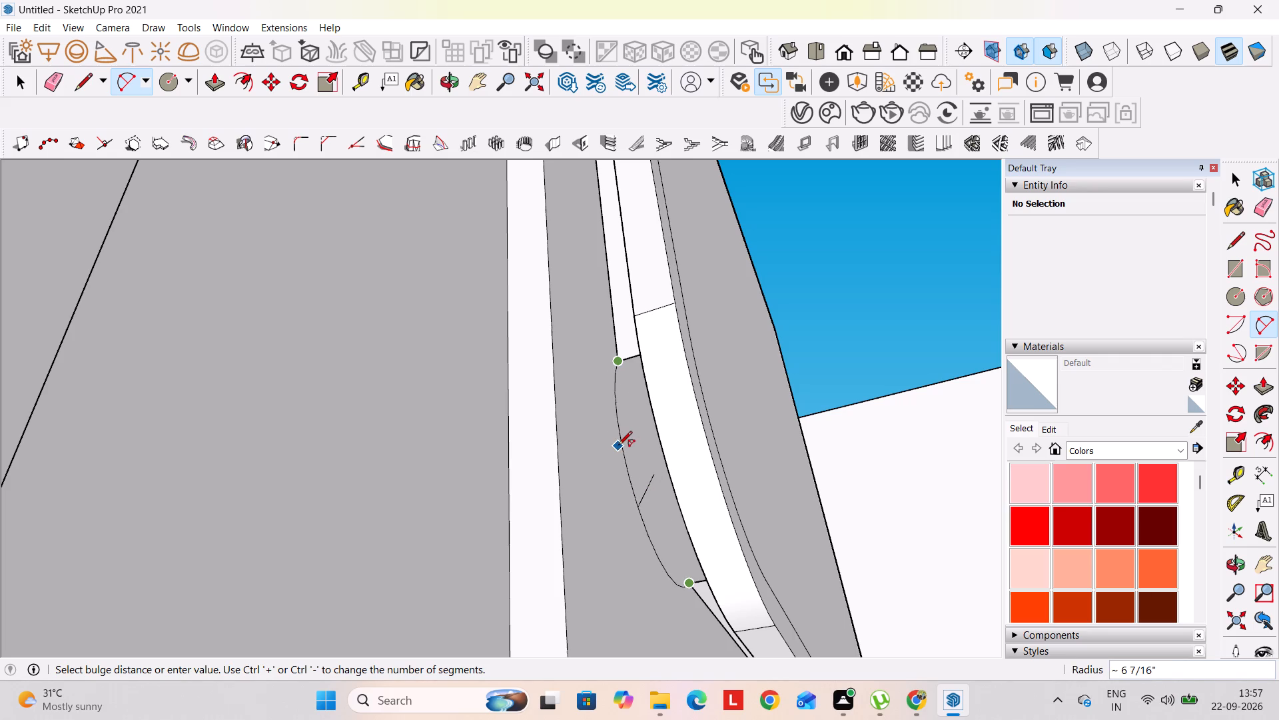
double_click(620, 445)
key("space")
Pull the wall-side face bounded by the new arc out 1 15/16" to meet the back of the central panel's front slab.
middle_click_drag(637, 469, 651, 534)
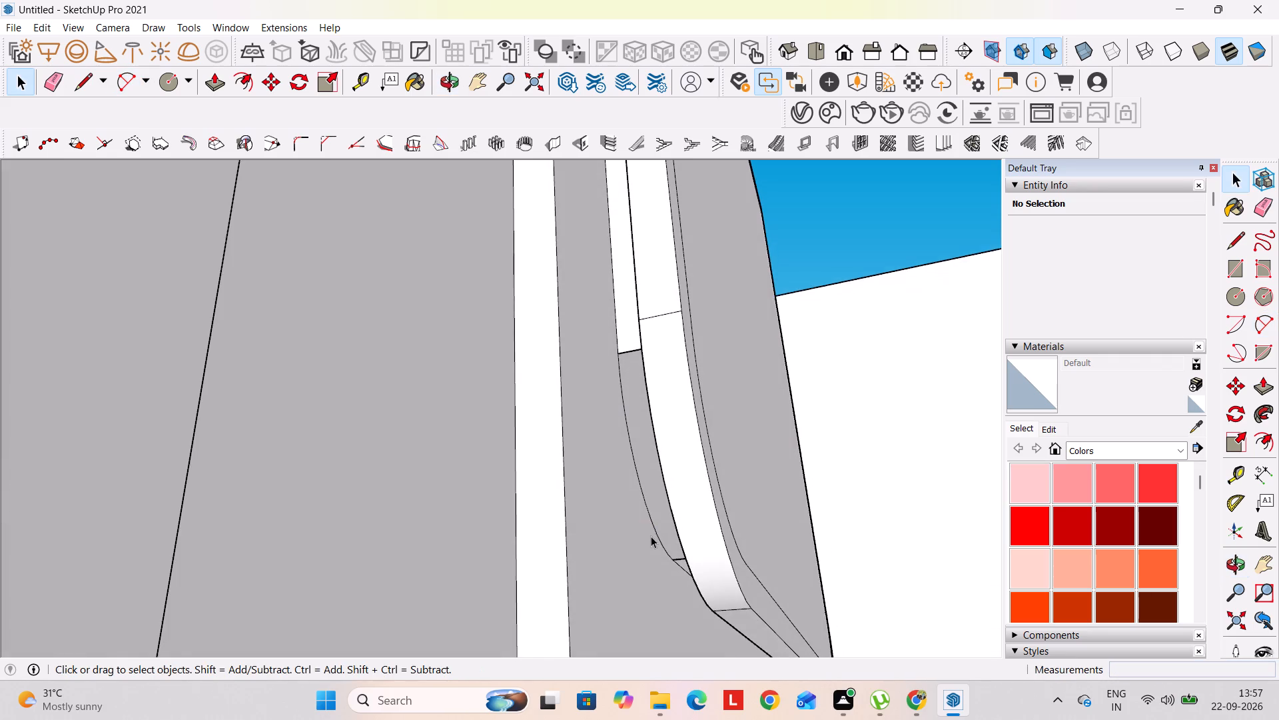
scroll(652, 527, "up", 4)
middle_click_drag(652, 527, 703, 644)
scroll(610, 481, "up", 3)
left_click(644, 472)
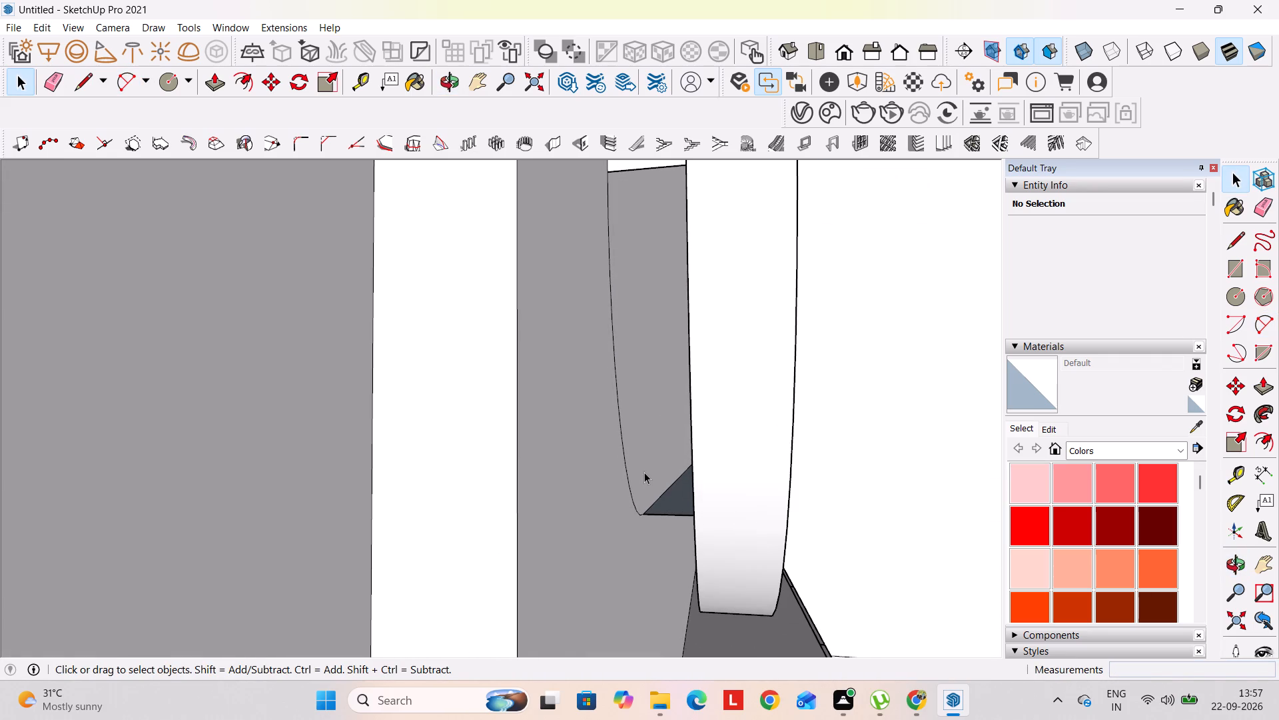
key("p")
left_click(645, 473)
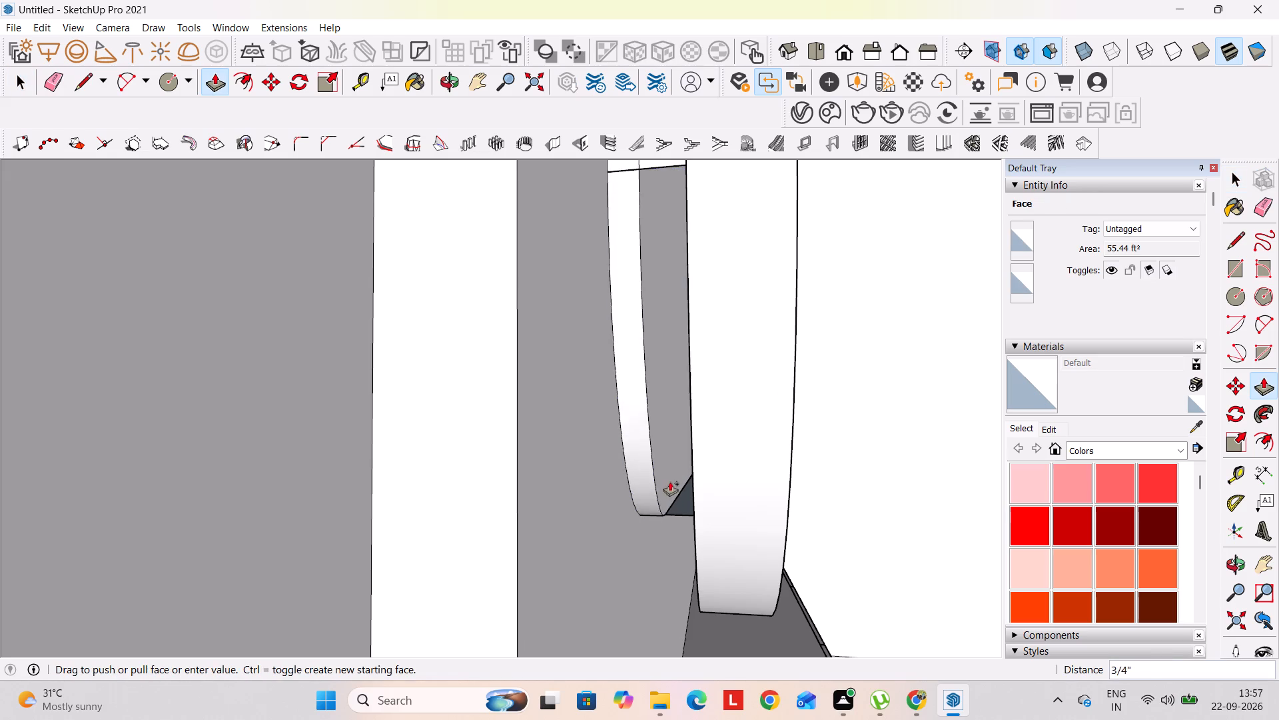
middle_click_drag(665, 489, 705, 522)
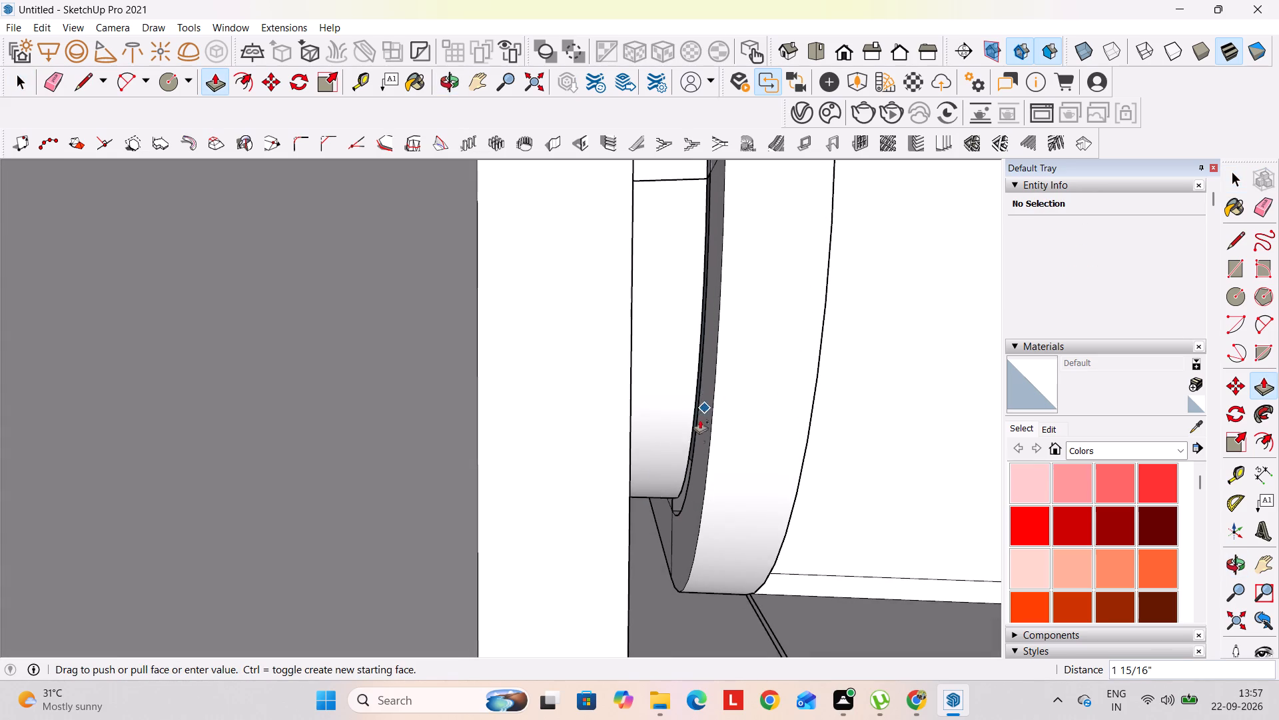
left_click(691, 510)
key("space")
Erase the edges of the protruding rear corner piece at the central panel's rounded lower corner, nearest the adjoining wall.
middle_click_drag(705, 420, 602, 444)
scroll(614, 401, "down", 4)
middle_click_drag(615, 401, 697, 541, "shift")
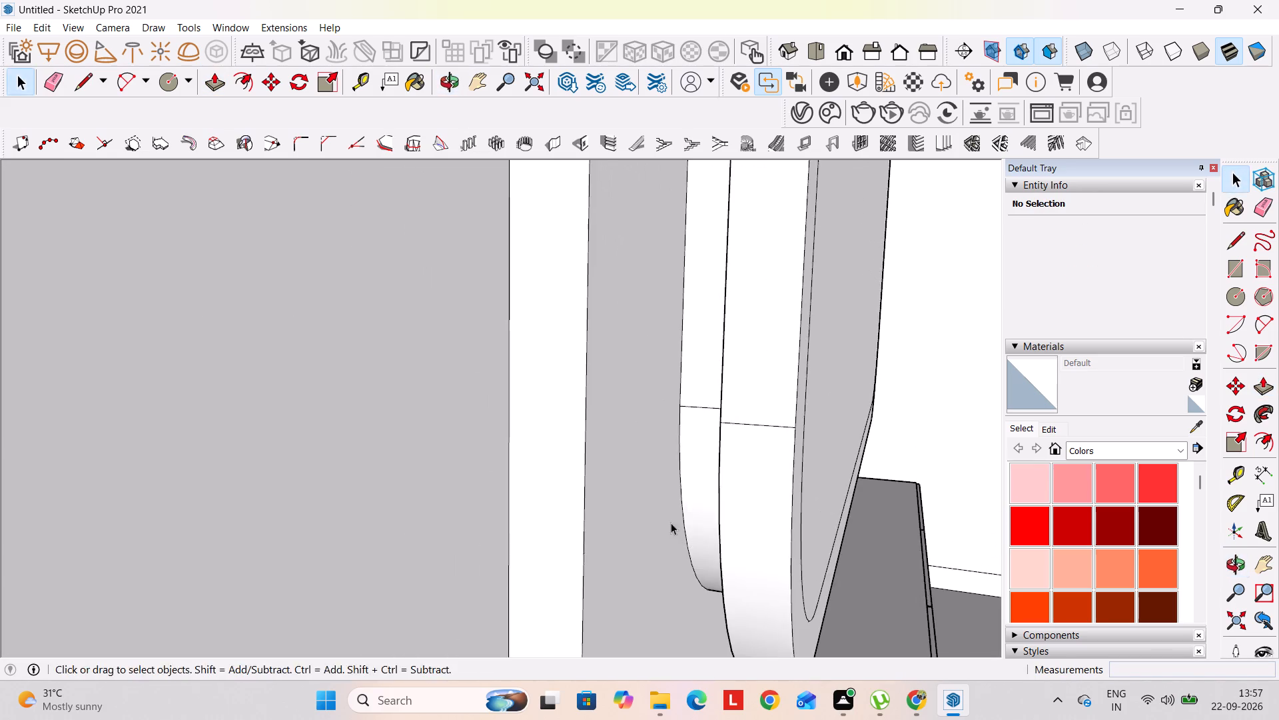
middle_click_drag(673, 522, 676, 542)
scroll(797, 451, "down", 8)
middle_click_drag(843, 443, 550, 476)
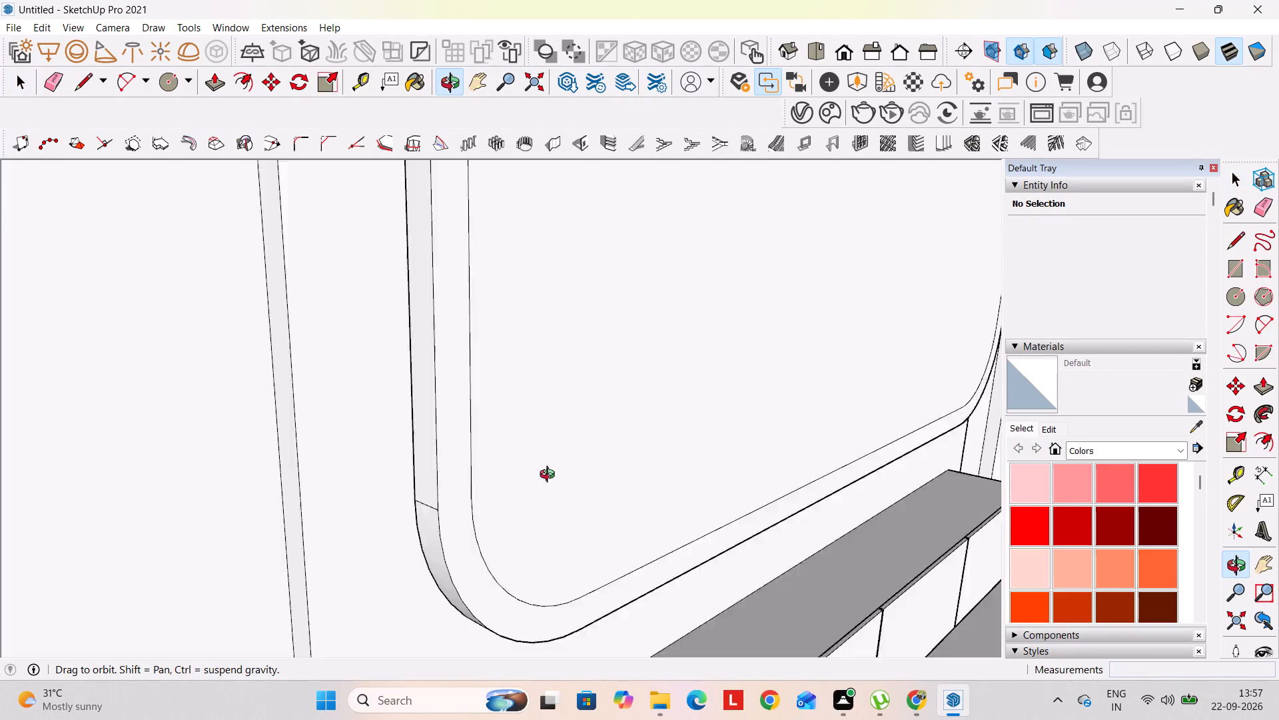
middle_click_drag(550, 476, 284, 393)
middle_click_drag(806, 475, 464, 473)
middle_click_drag(763, 422, 766, 530)
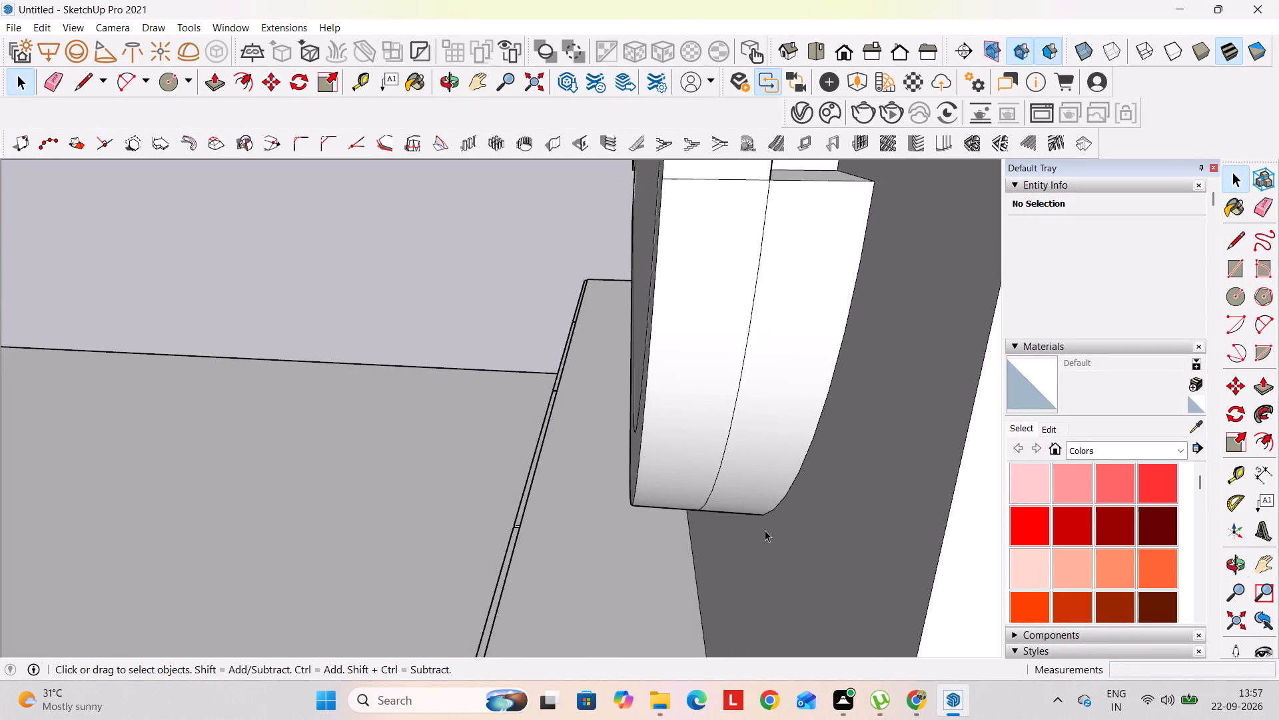
scroll(763, 529, "down", 3)
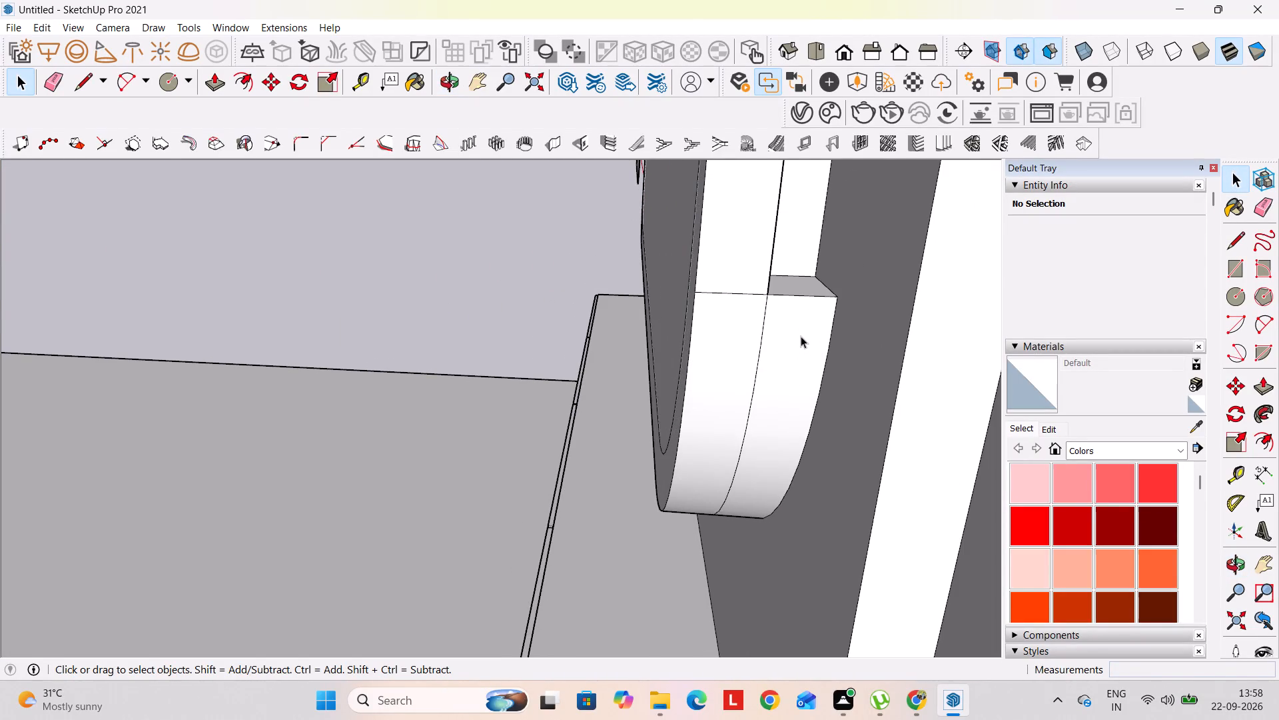
key("e")
left_click_drag(798, 297, 789, 312)
left_click_drag(791, 342, 782, 373)
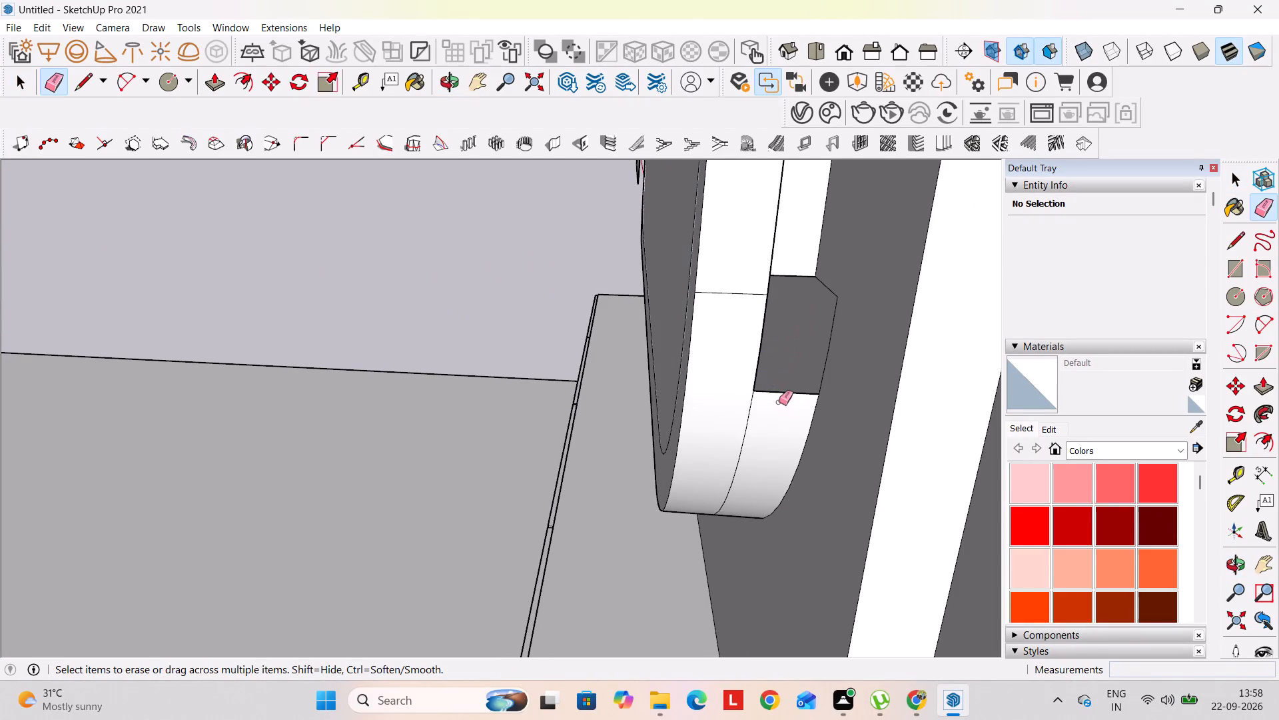
left_click_drag(777, 387, 778, 412)
left_click_drag(776, 429, 769, 459)
left_click_drag(767, 463, 763, 490)
left_click_drag(763, 489, 762, 495)
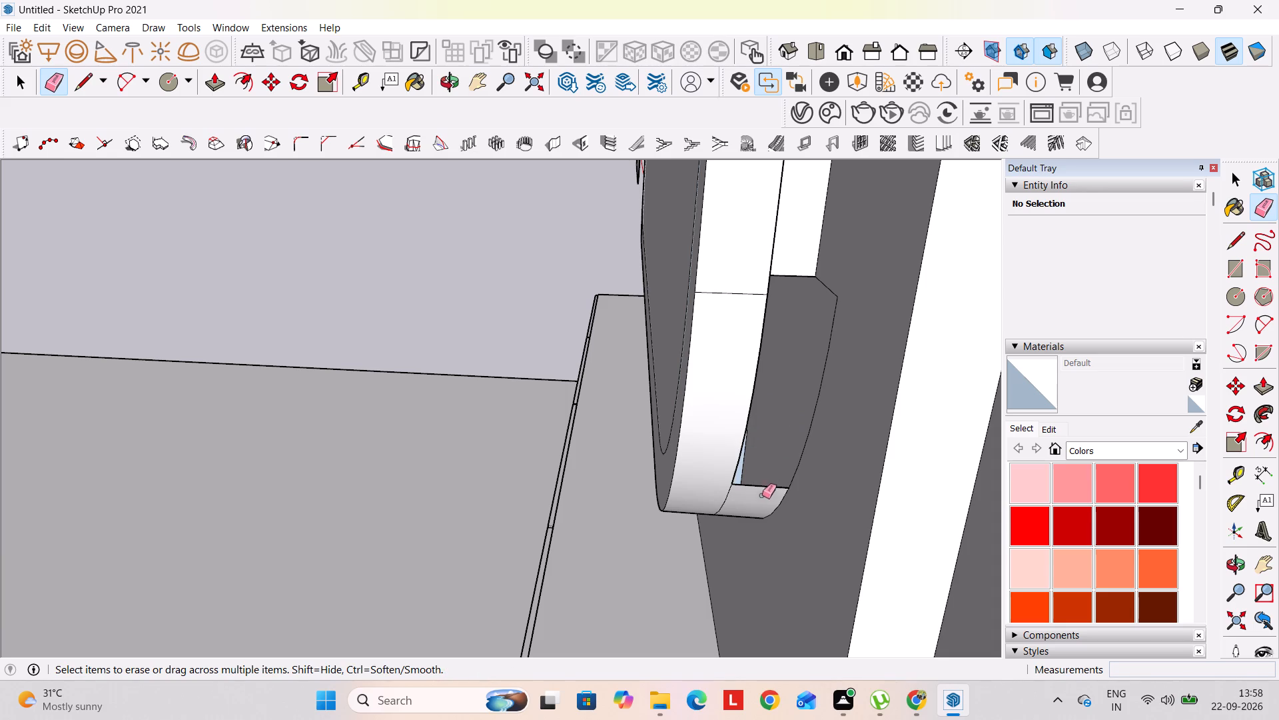
left_click_drag(762, 495, 749, 511)
left_click_drag(756, 483, 759, 501)
middle_click_drag(751, 513, 765, 453)
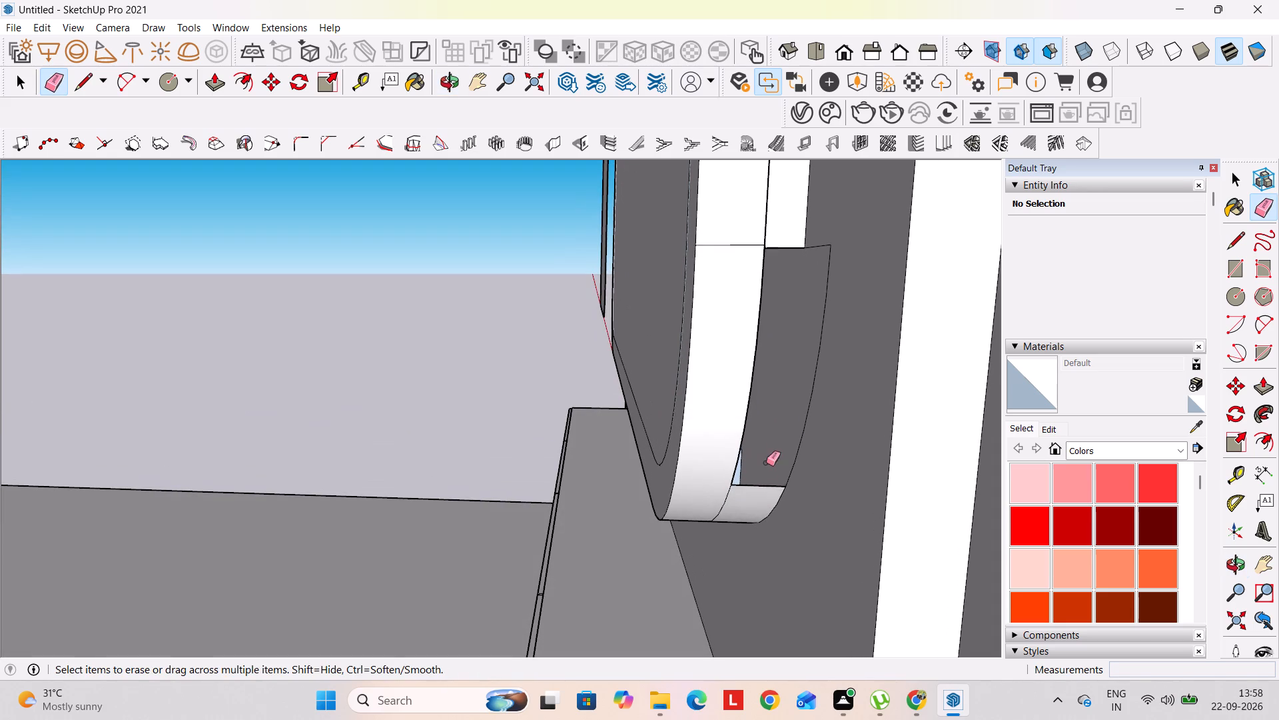
left_click_drag(768, 478, 763, 499)
left_click_drag(756, 499, 751, 518)
left_click_drag(777, 499, 783, 503)
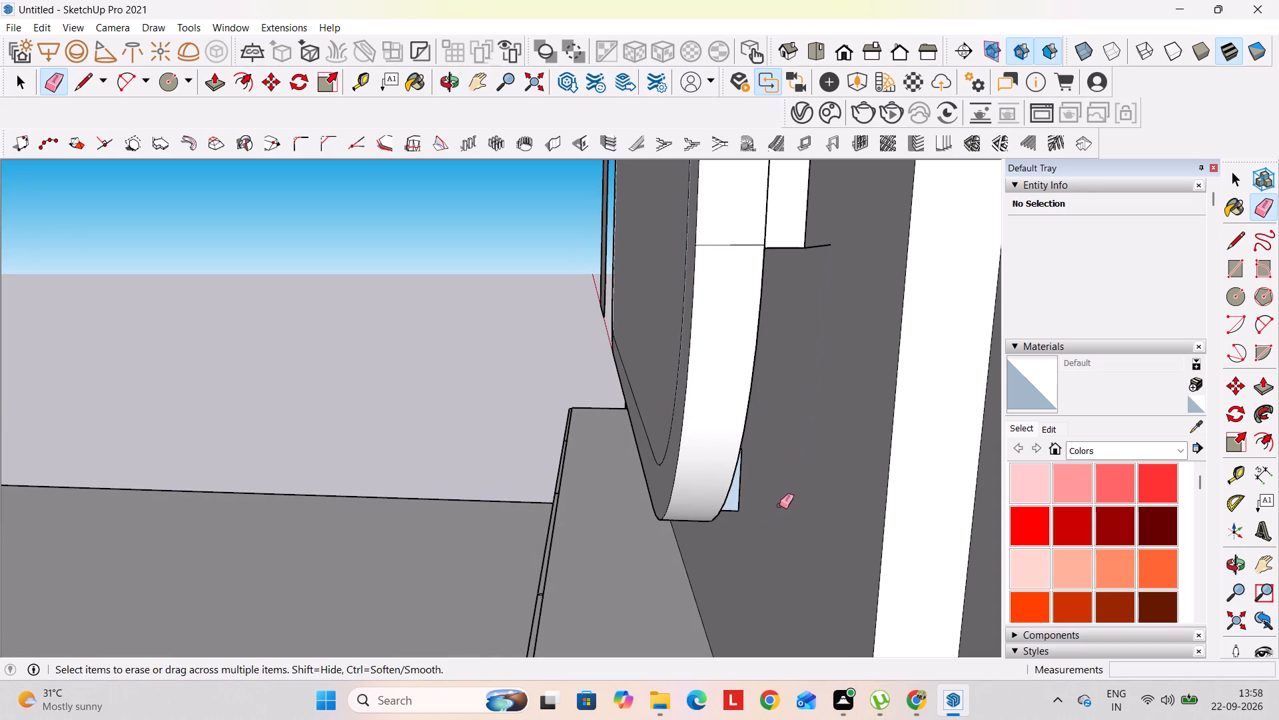
middle_click_drag(739, 511, 721, 394)
left_click_drag(750, 523, 743, 544)
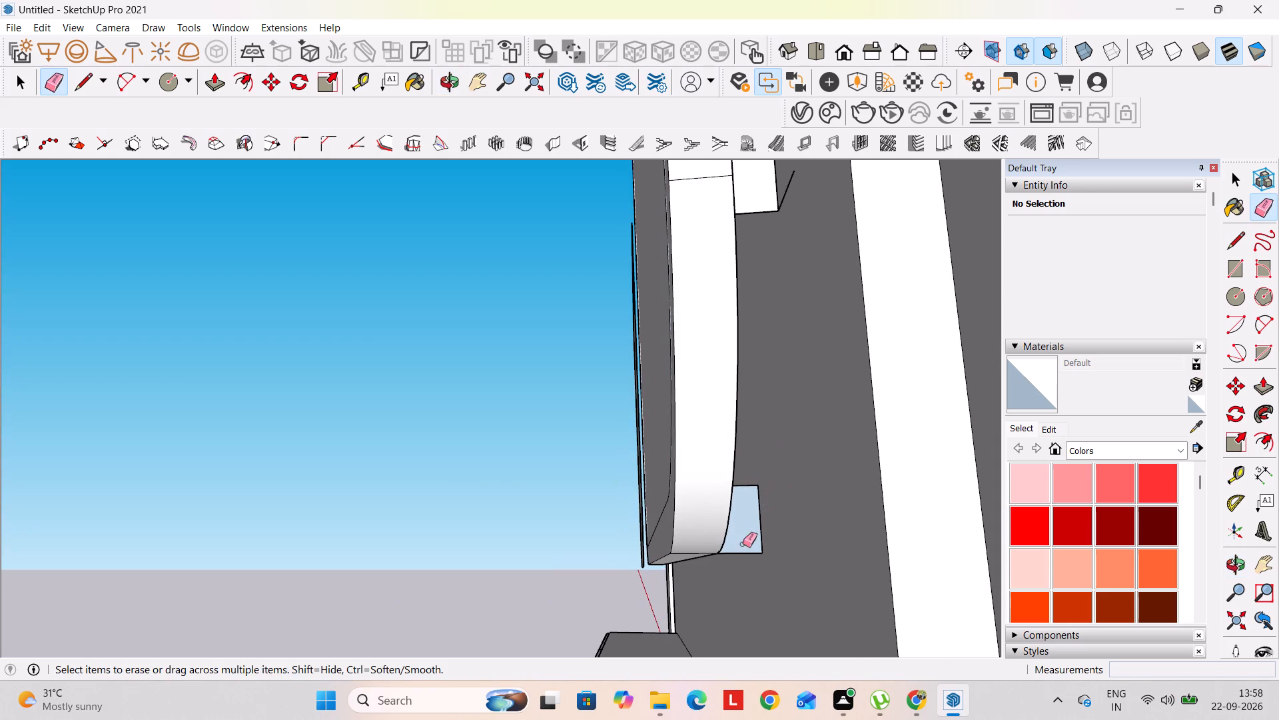
left_click_drag(743, 544, 742, 555)
Draw an arc with a bulge of about 2 13/16" joining the recessed rear edges at the lower corner nearest the adjoining wall.
middle_click_drag(771, 525, 730, 591)
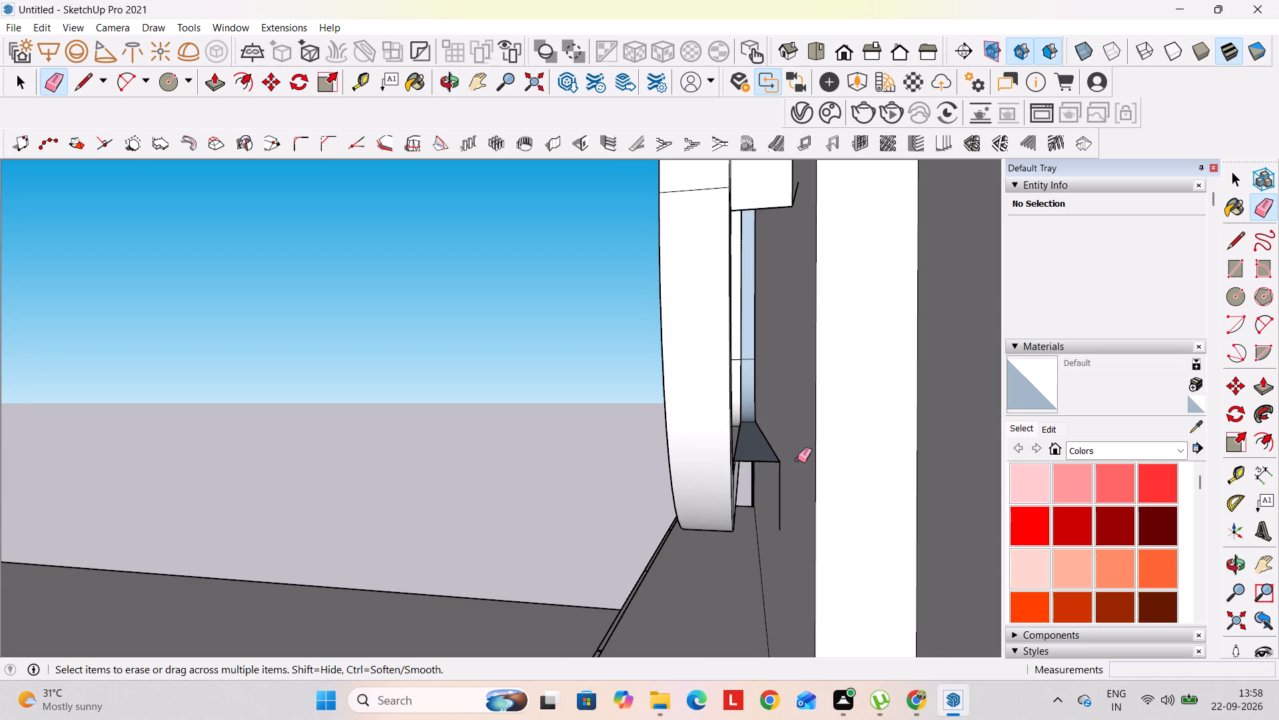
key("a")
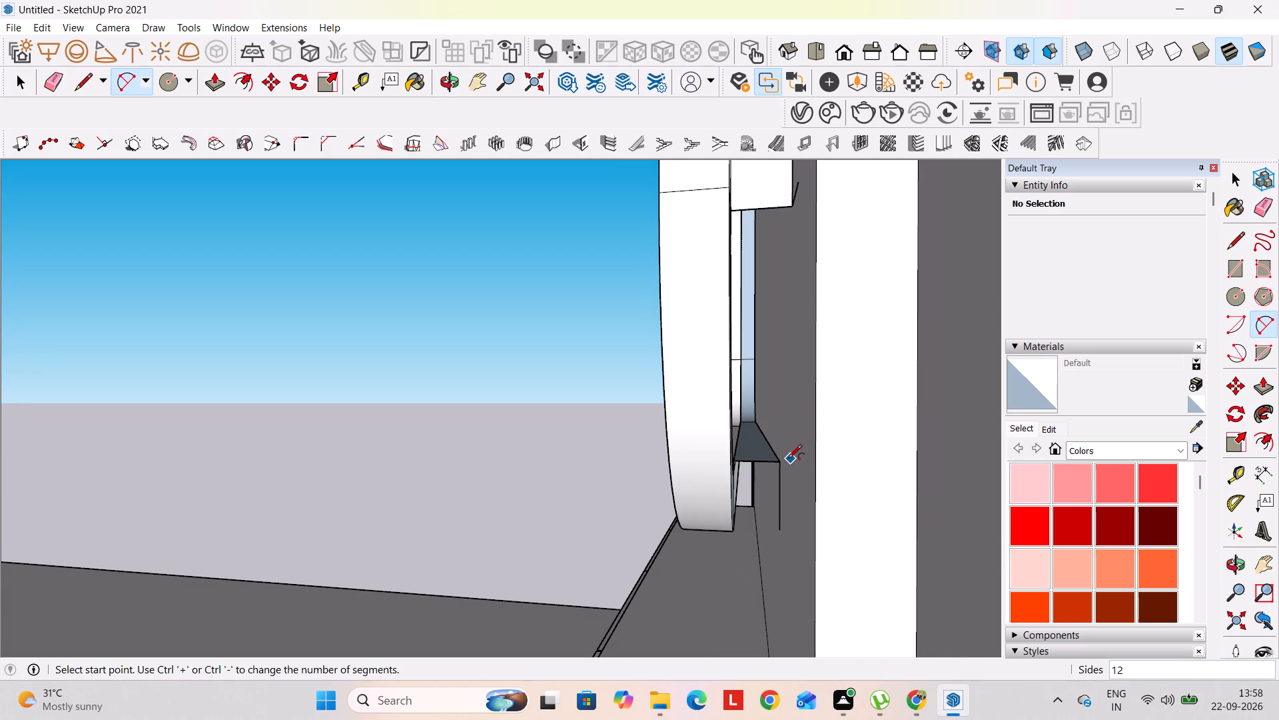
left_click(777, 464)
left_click(793, 205)
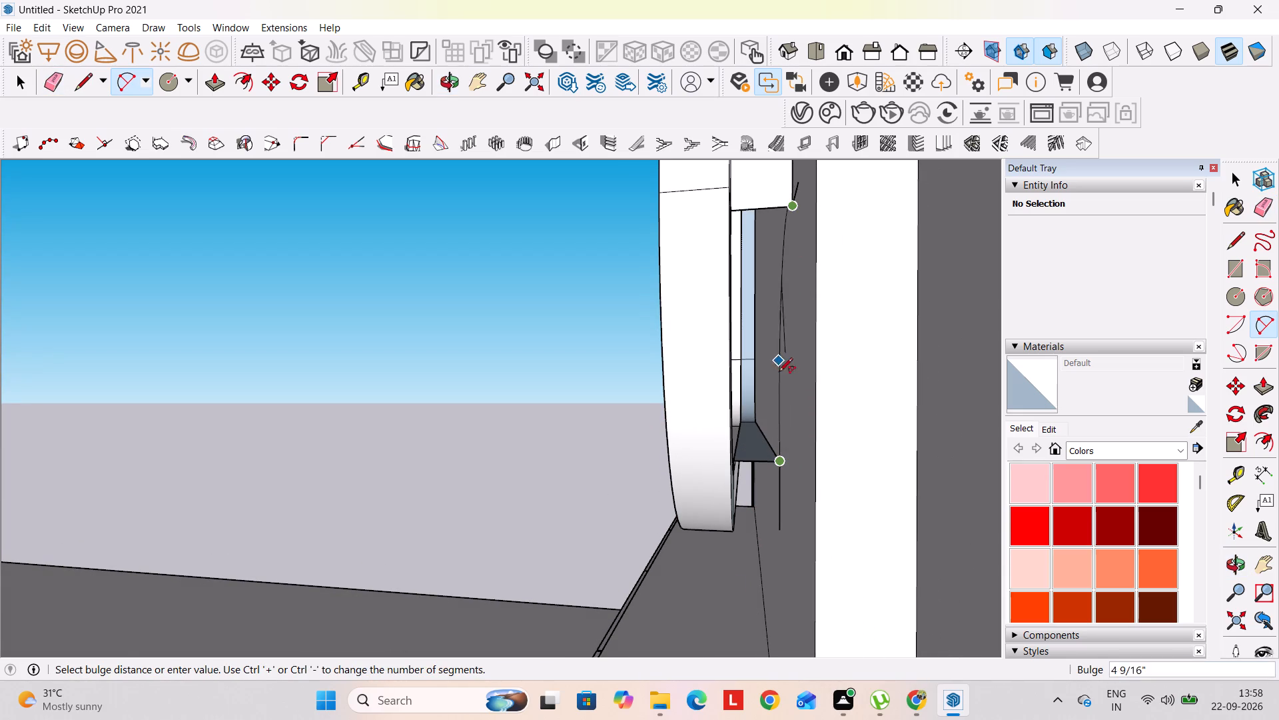
middle_click_drag(774, 409, 925, 431)
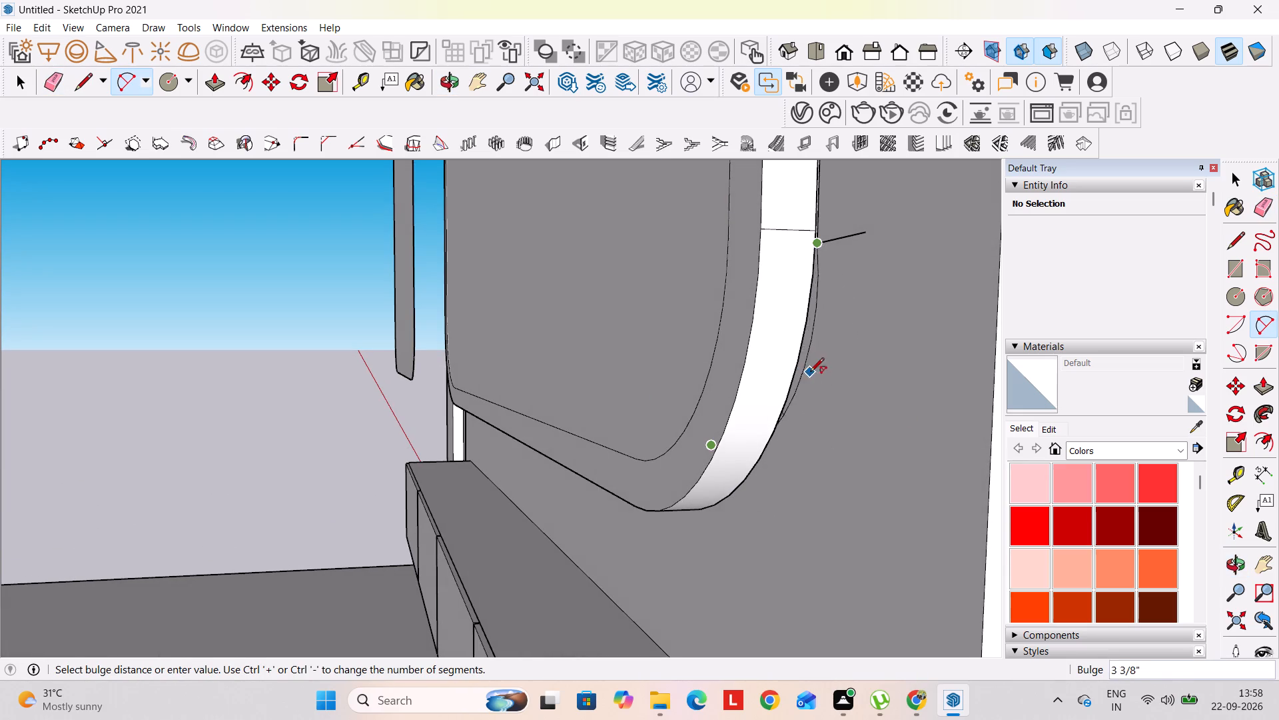
middle_click_drag(810, 373, 721, 381)
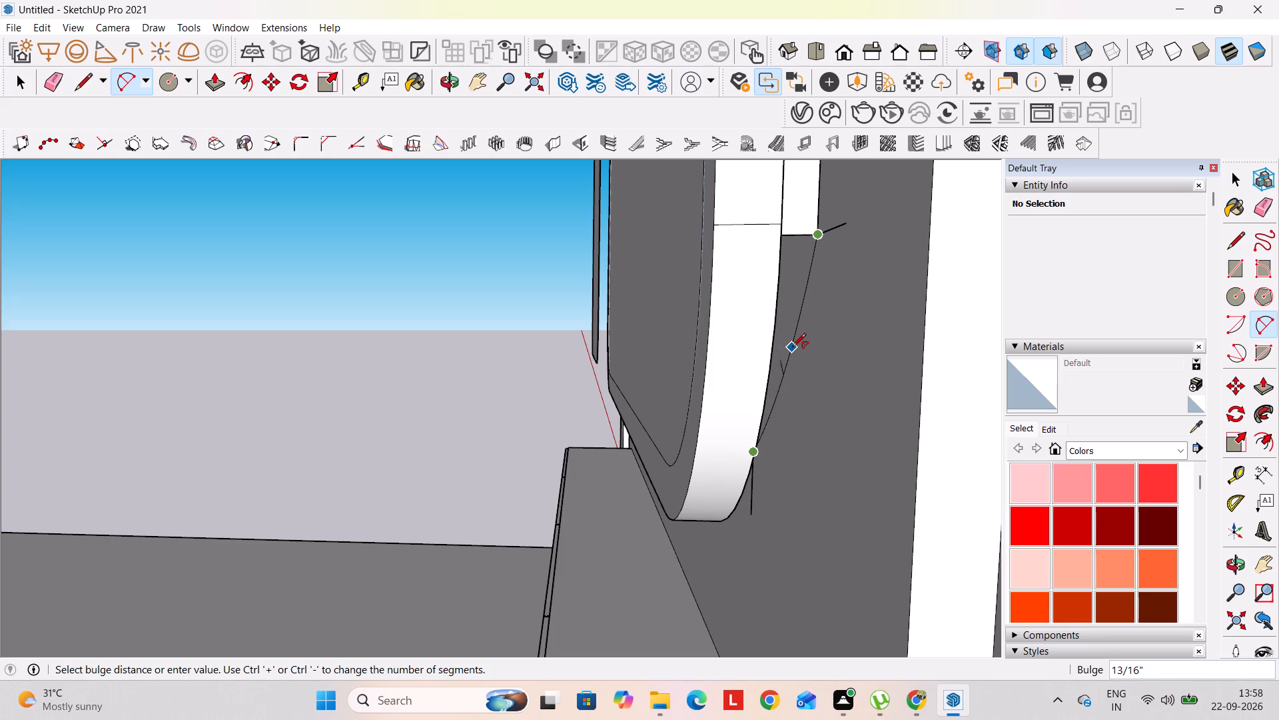
middle_click_drag(721, 376, 713, 379)
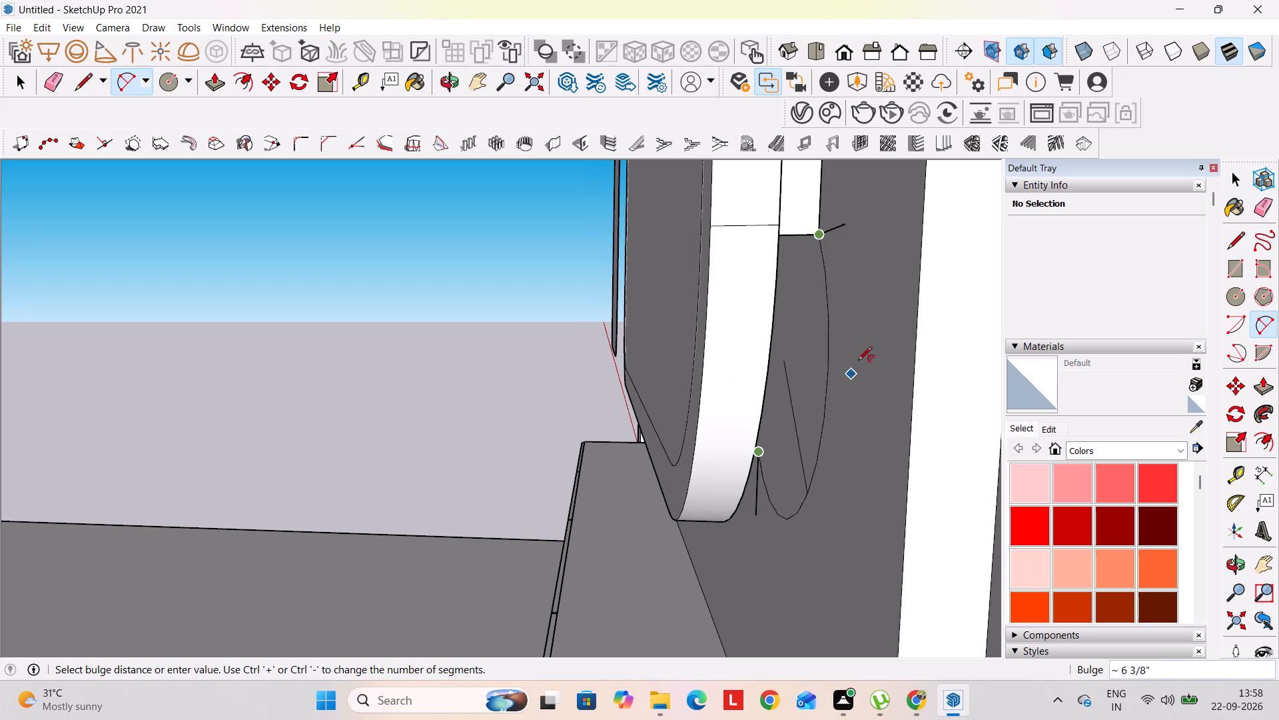
key("Right")
key("Up")
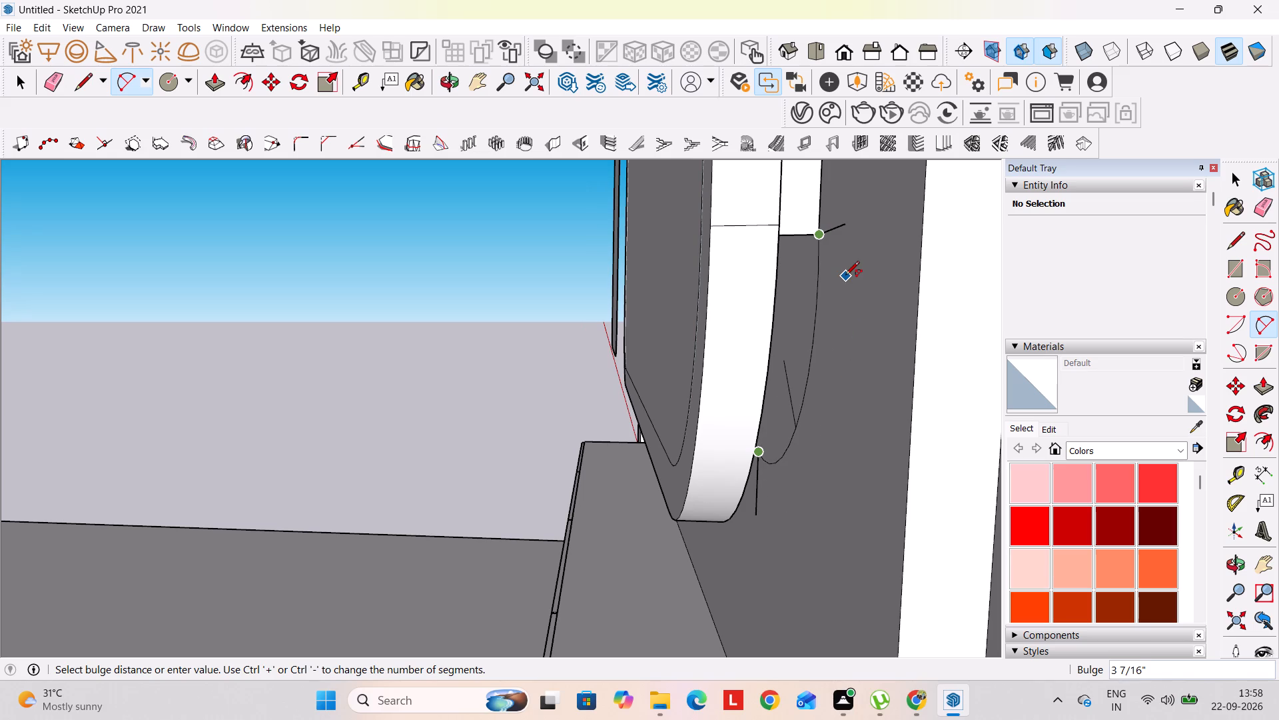
key("Down")
key("Left")
key("Left")
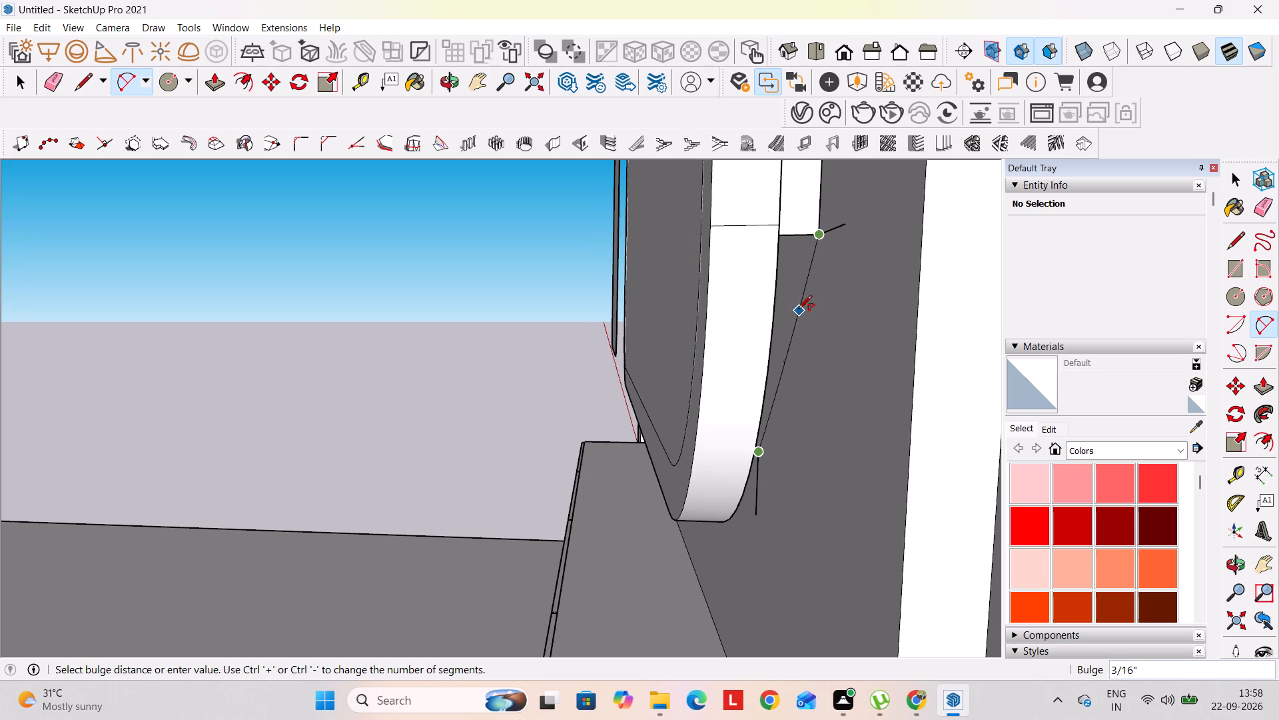
left_click(821, 329)
left_click_drag(821, 329, 825, 332)
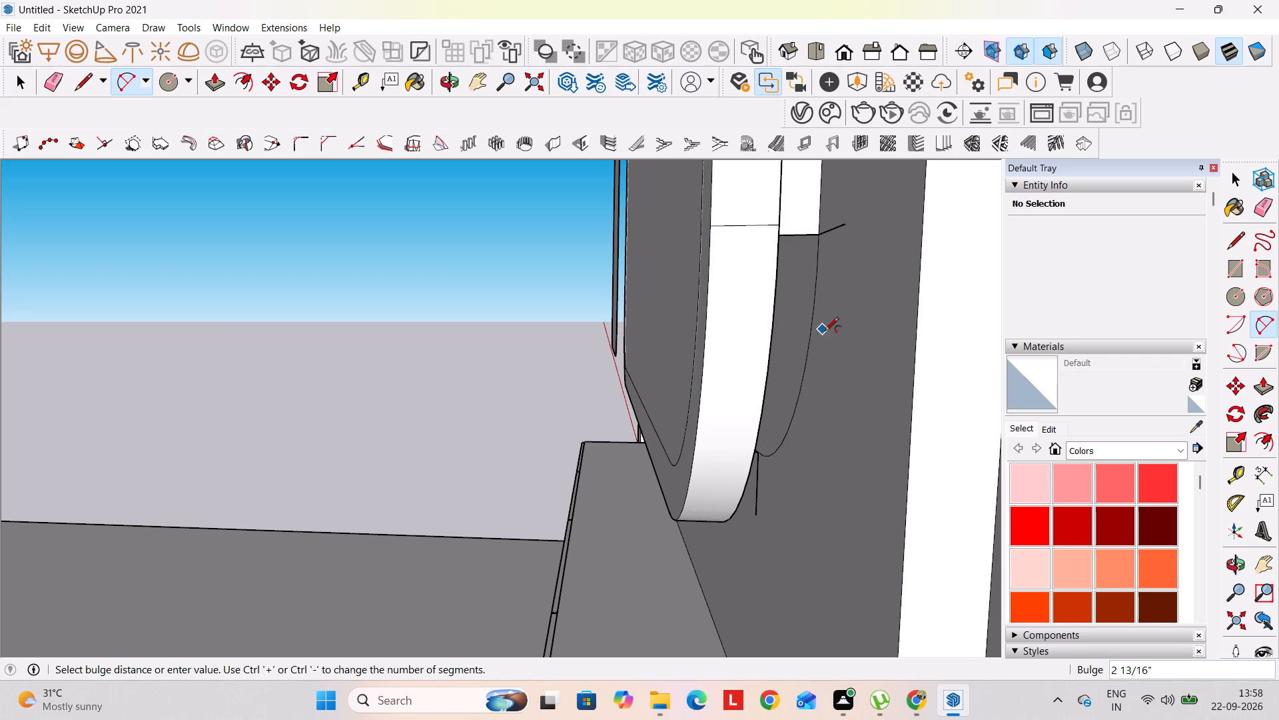
left_click_drag(825, 332, 833, 337)
key("space")
Pull the wall-side face bounded by this corner's arc out 1 15/16" to meet the back of the front slab.
middle_click_drag(833, 337, 783, 358)
left_click(797, 395)
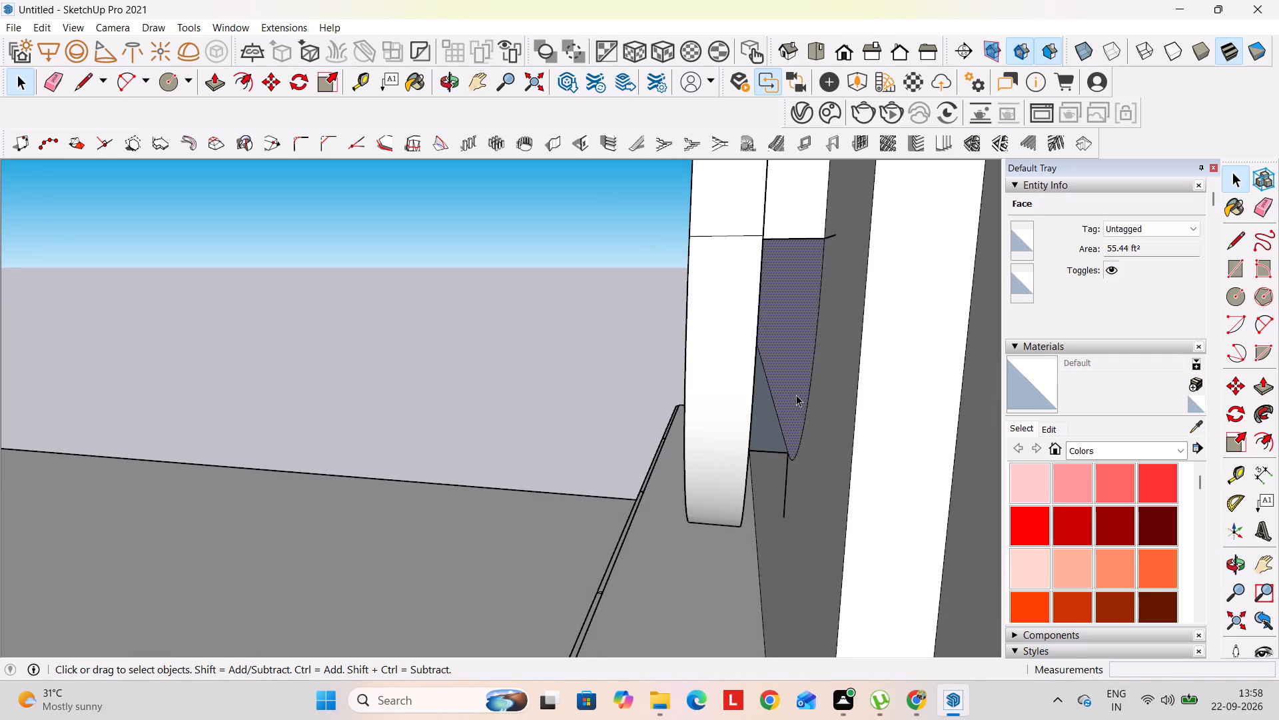
key("p")
left_click(796, 390)
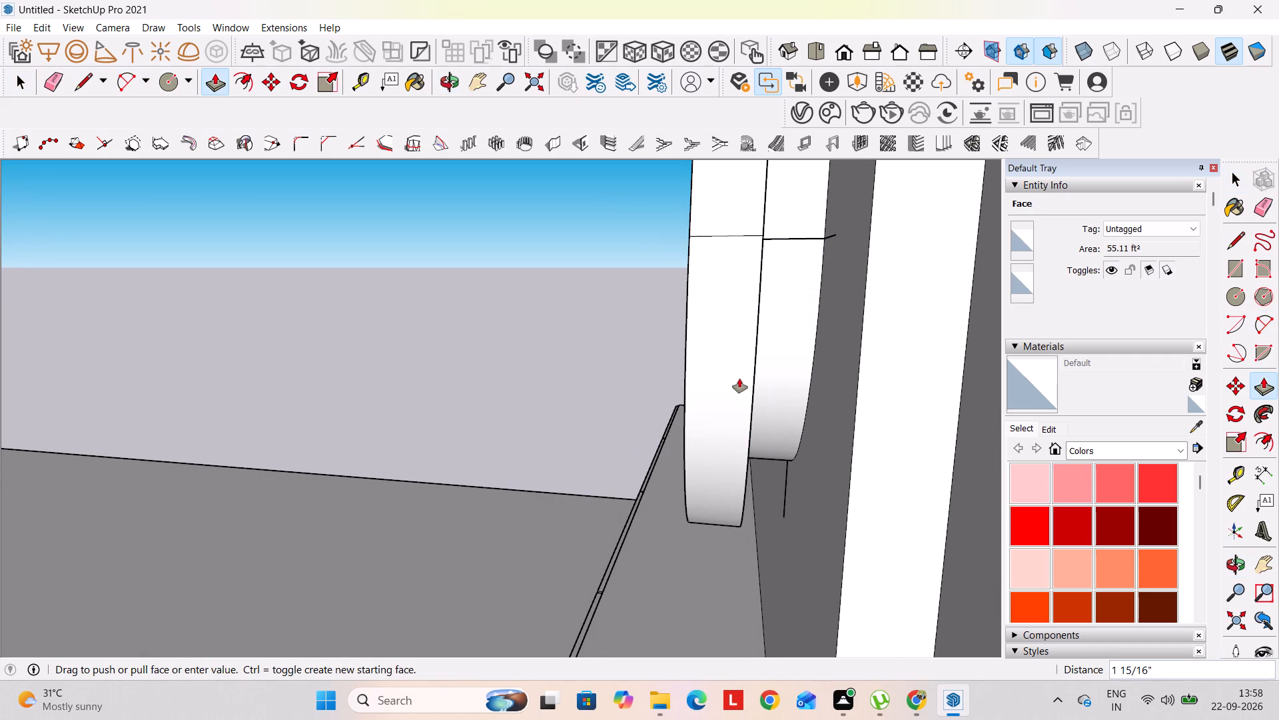
middle_click_drag(739, 375, 699, 390)
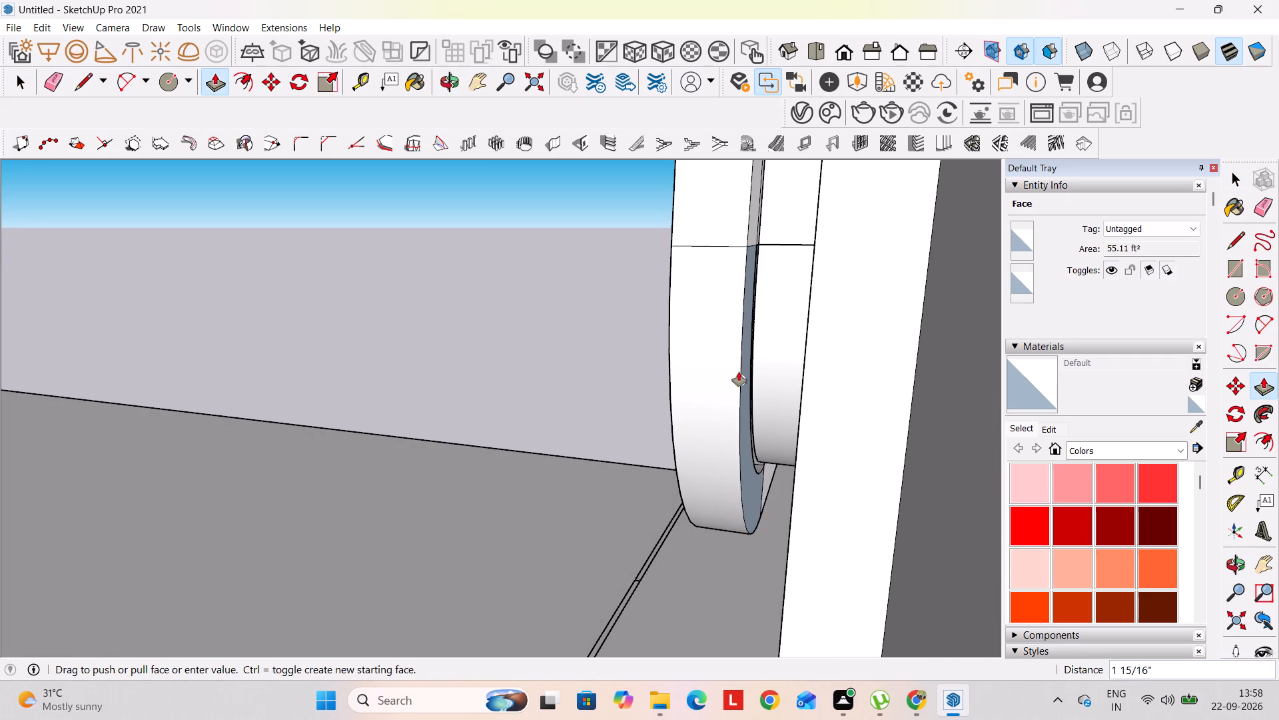
left_click(739, 372)
key("space")
Examine the short side wall and its central panel from an overall view of the room.
middle_click_drag(737, 410, 899, 429)
scroll(886, 417, "down", 15)
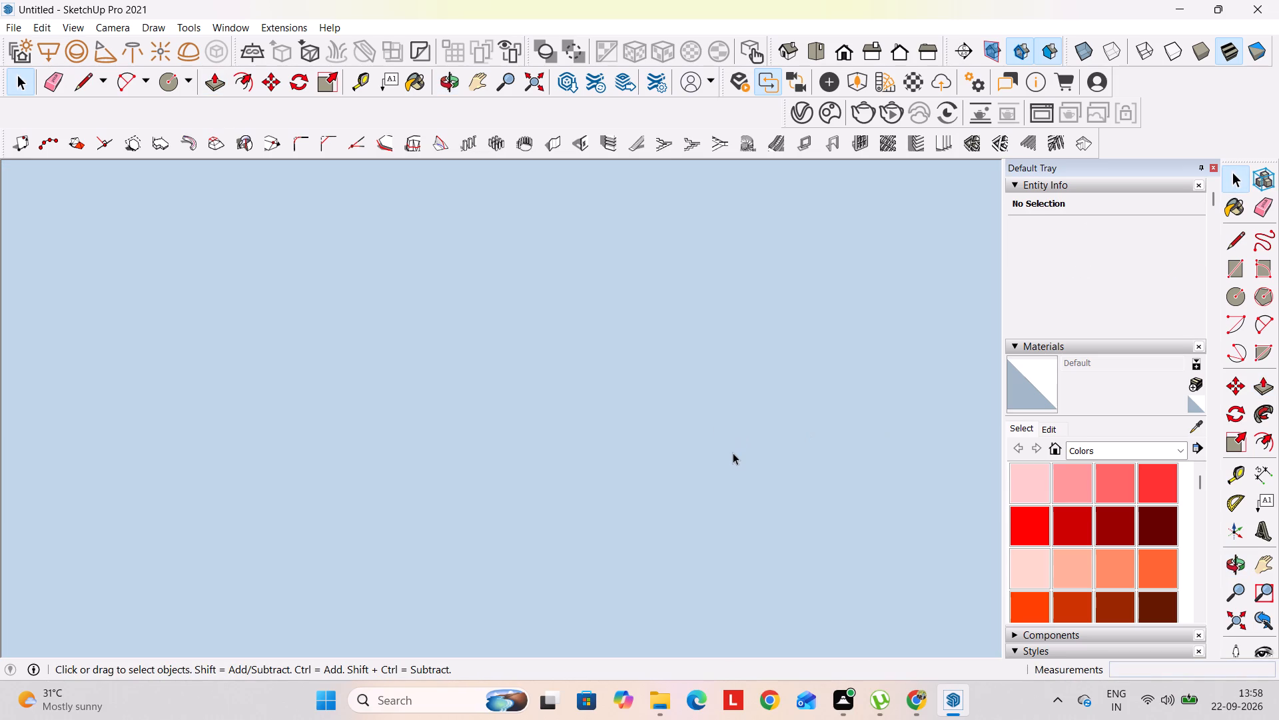
scroll(733, 453, "down", 20)
scroll(733, 453, "down", 13)
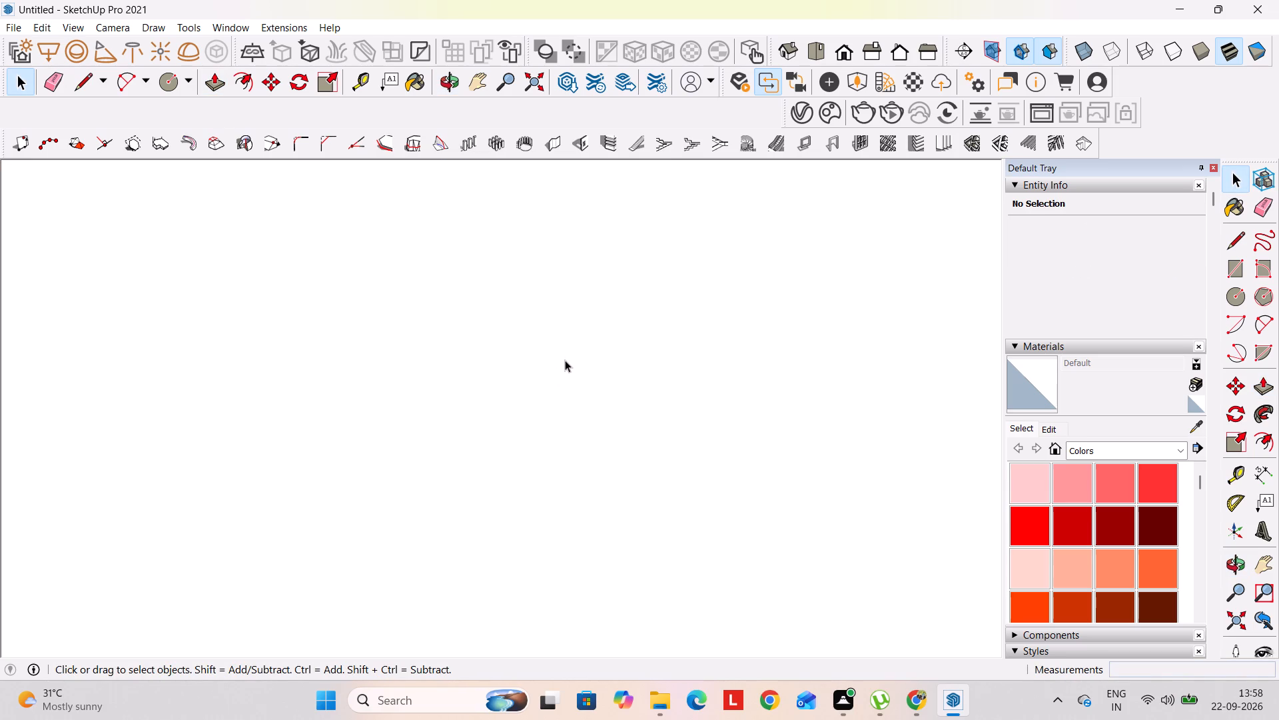
scroll(565, 360, "down", 6)
scroll(566, 361, "down", 20)
scroll(566, 361, "down", 13)
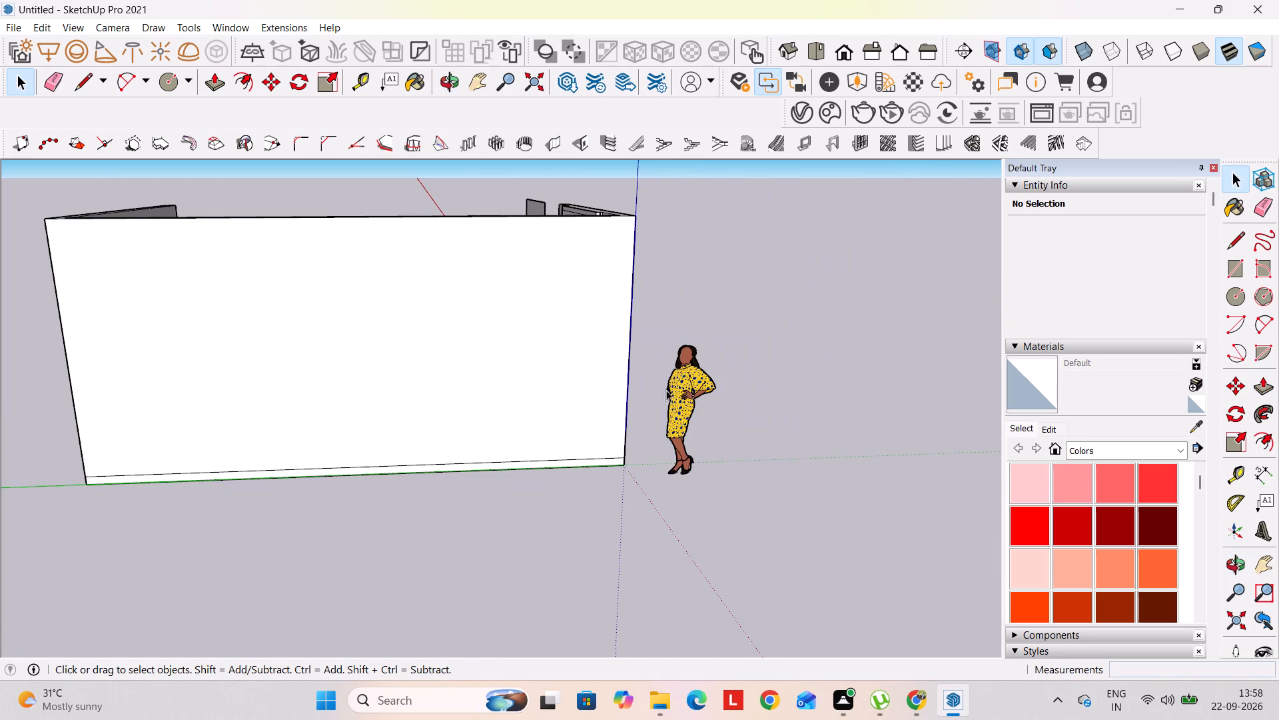
left_click(803, 345)
middle_click_drag(361, 335, 817, 473)
middle_click_drag(433, 368, 588, 517)
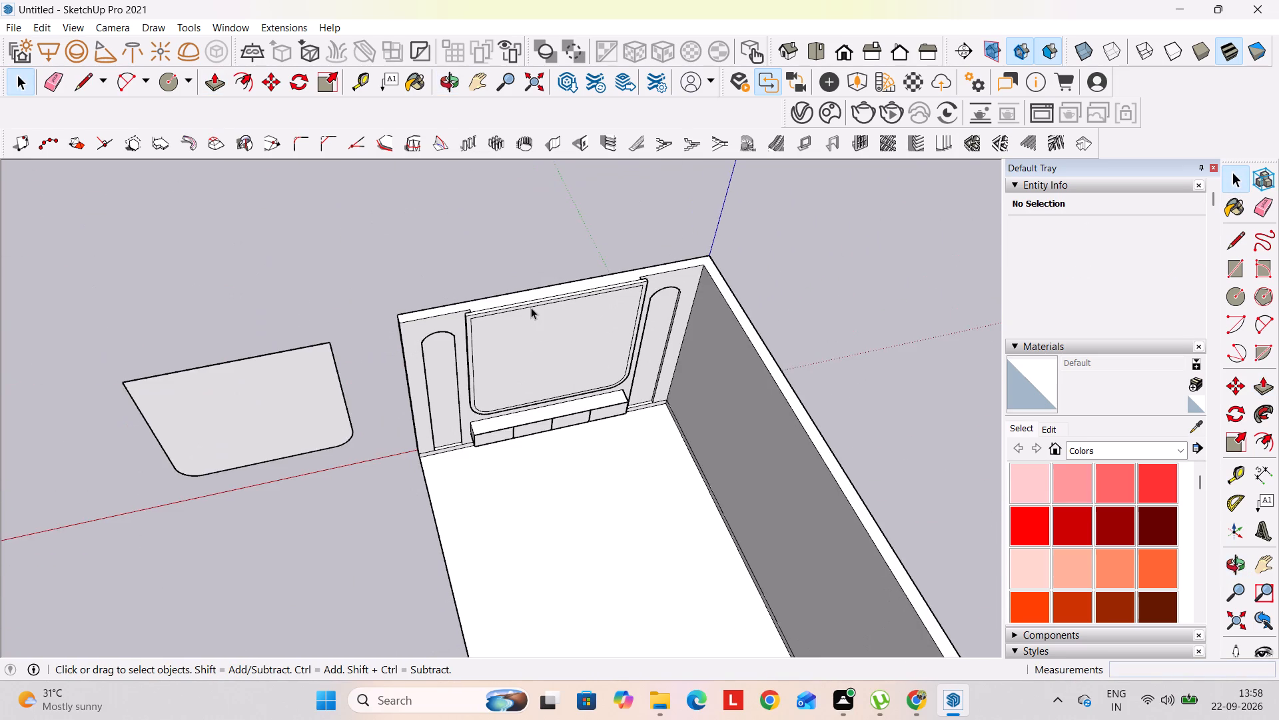
Erase the inset outline, including its corner arcs, from the front face of the short side wall's central panel.
scroll(531, 307, "up", 5)
scroll(472, 329, "up", 4)
key("e")
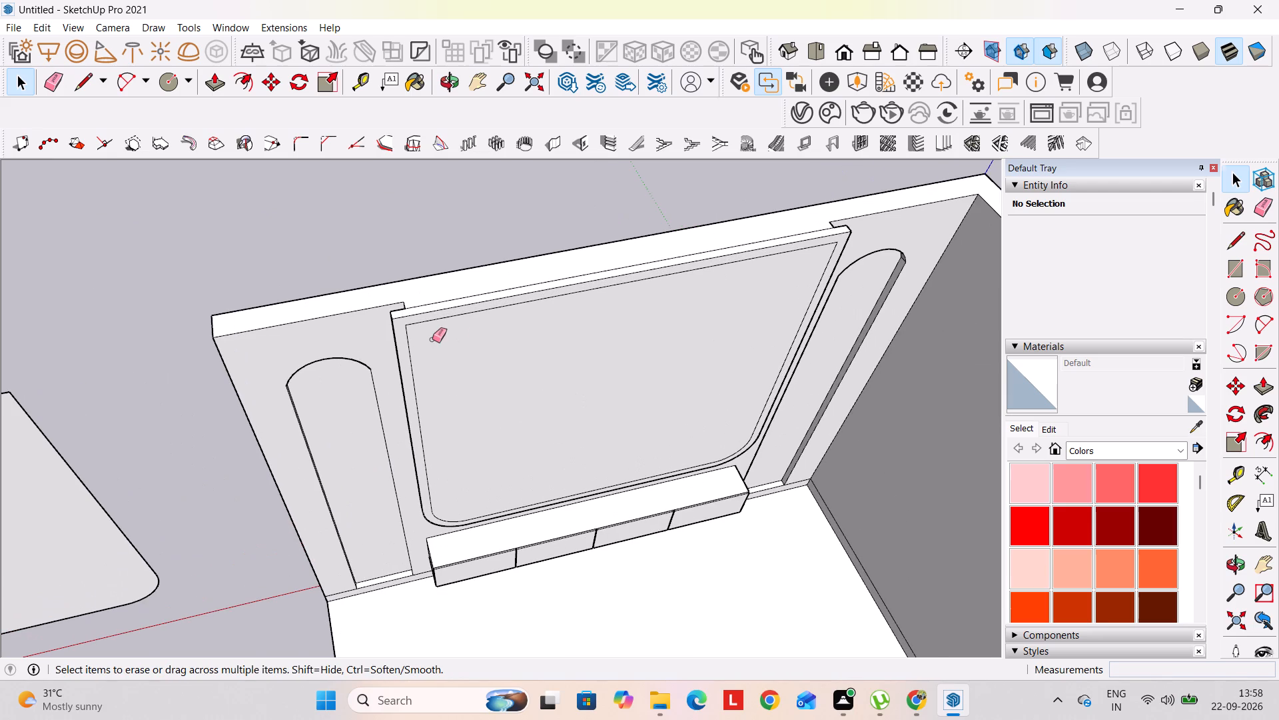
left_click_drag(409, 323, 407, 341)
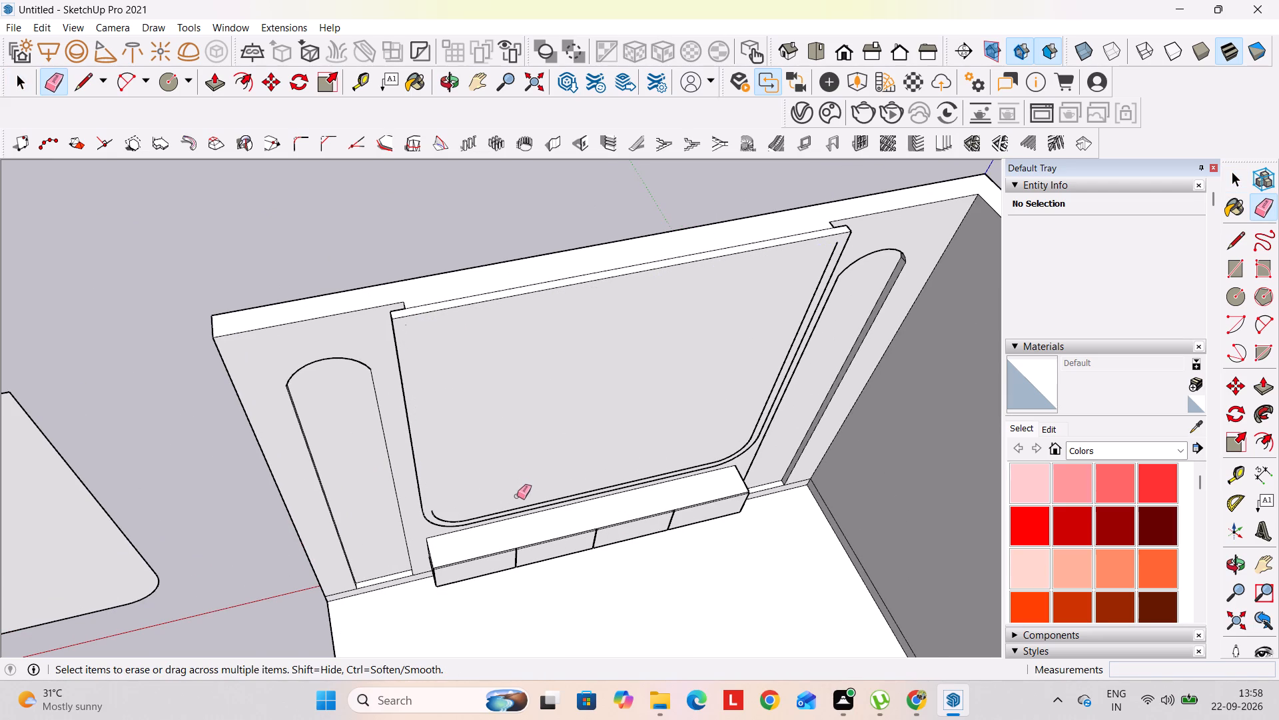
left_click(517, 506)
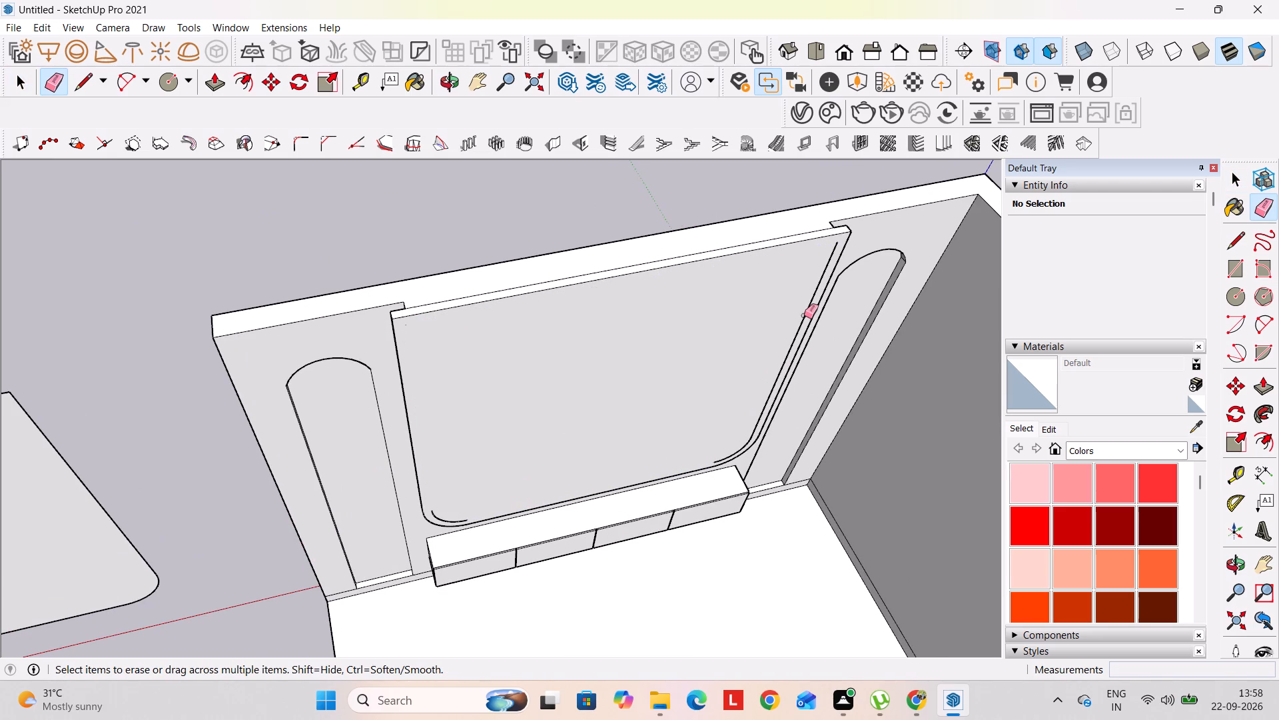
left_click(804, 315)
left_click(743, 449)
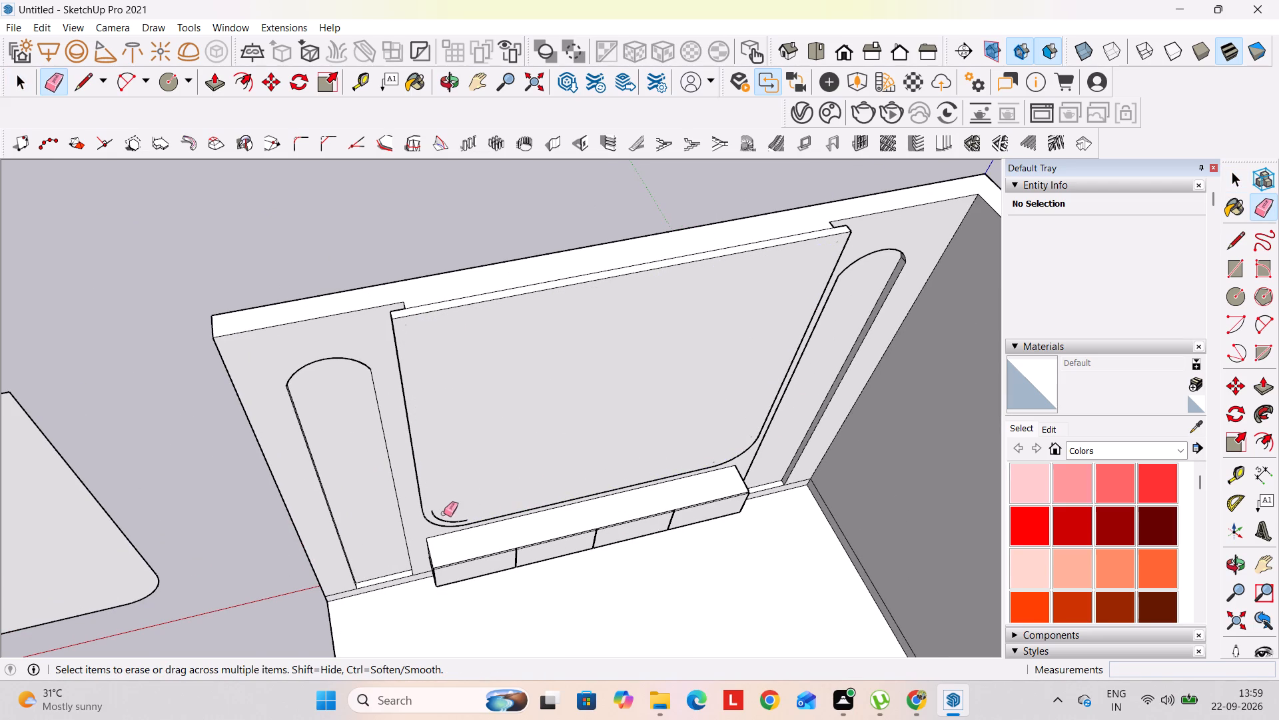
left_click(444, 520)
Clean up the leftover outline fragments at both rounded lower corners of the central panel.
scroll(736, 441, "up", 4)
middle_click_drag(739, 464, 717, 412)
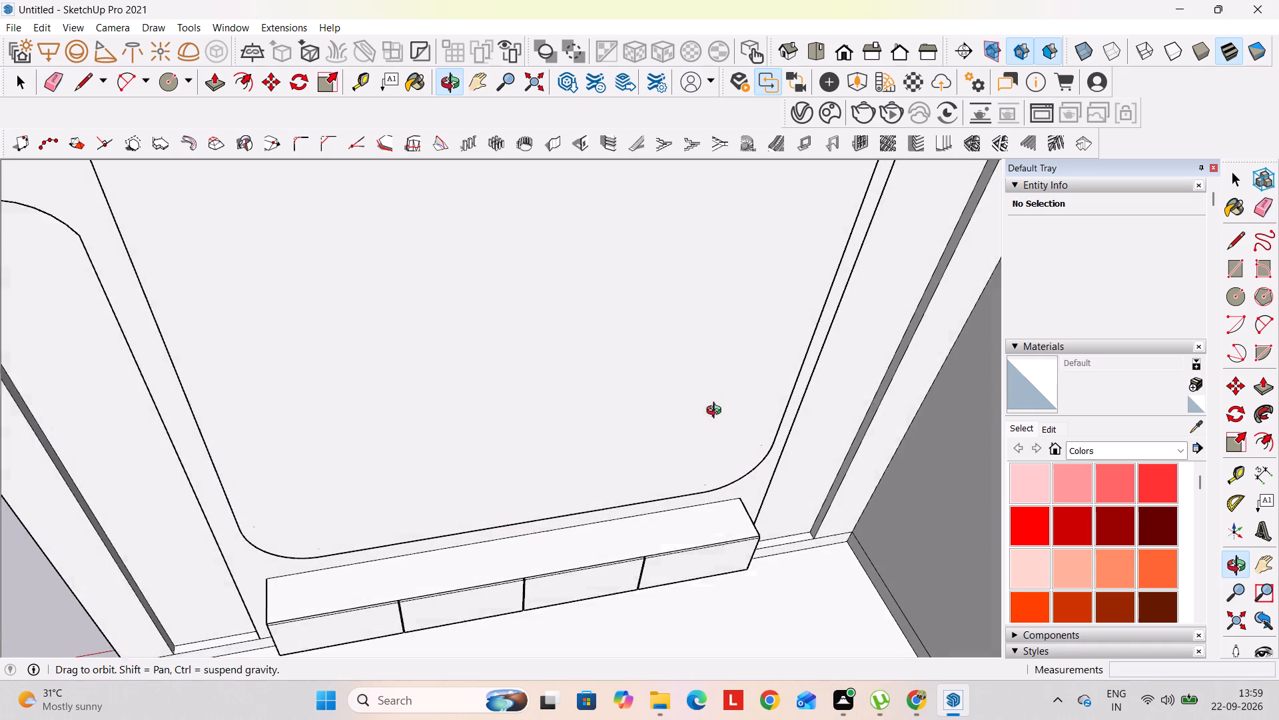
middle_click_drag(717, 412, 716, 407)
left_click_drag(761, 449, 763, 438)
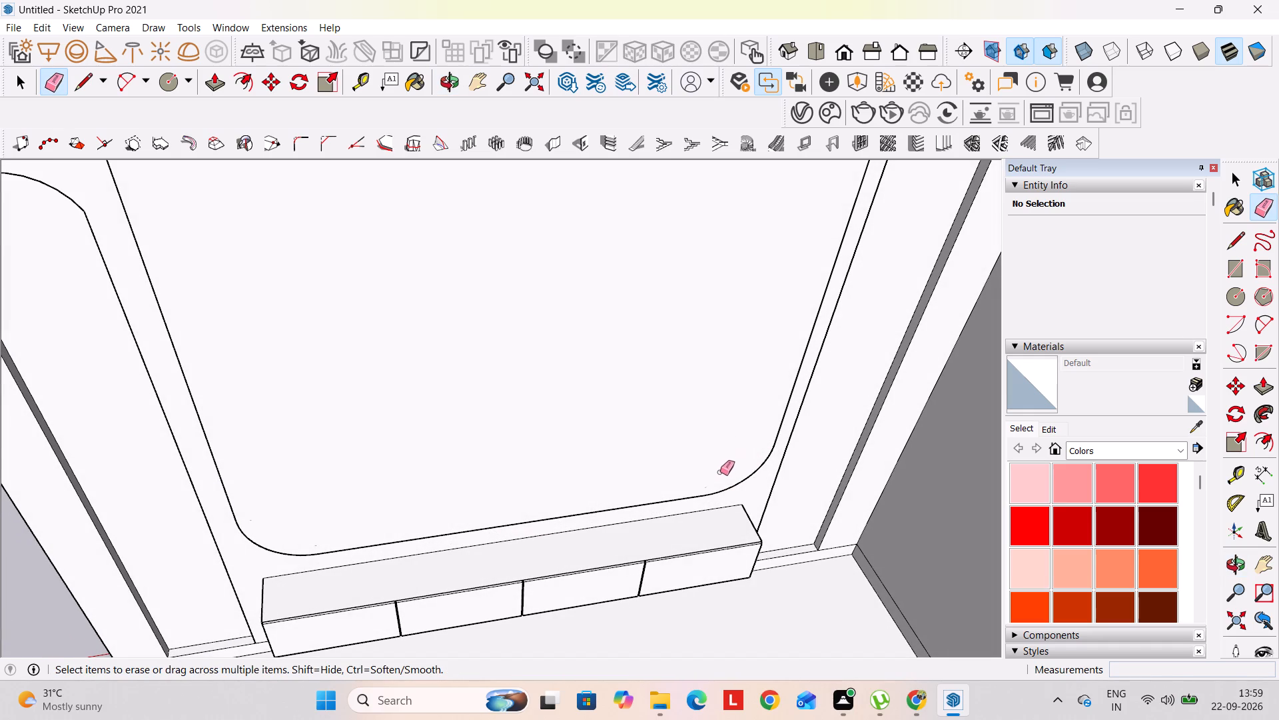
left_click_drag(715, 475, 687, 492)
left_click_drag(303, 530, 312, 545)
left_click_drag(312, 545, 328, 549)
left_click_drag(253, 520, 252, 500)
scroll(475, 439, "down", 6)
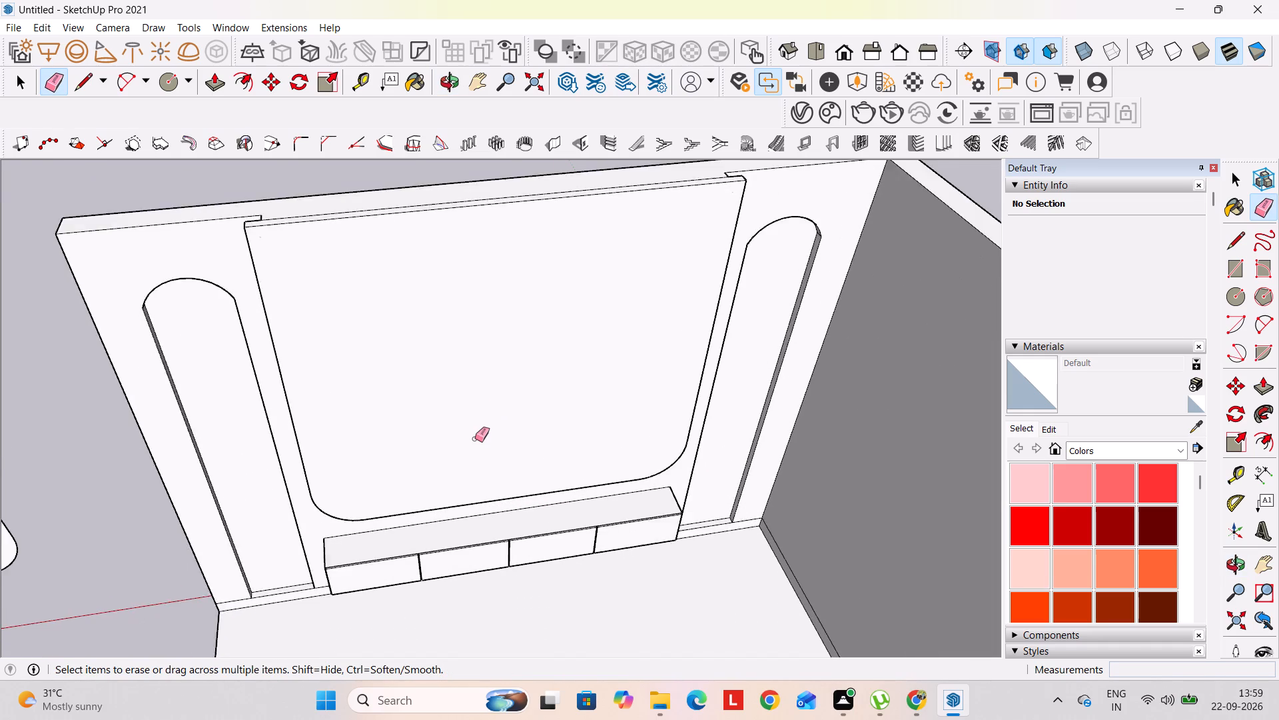
scroll(475, 439, "down", 3)
key("space")
left_click(873, 362)
scroll(474, 389, "down", 3)
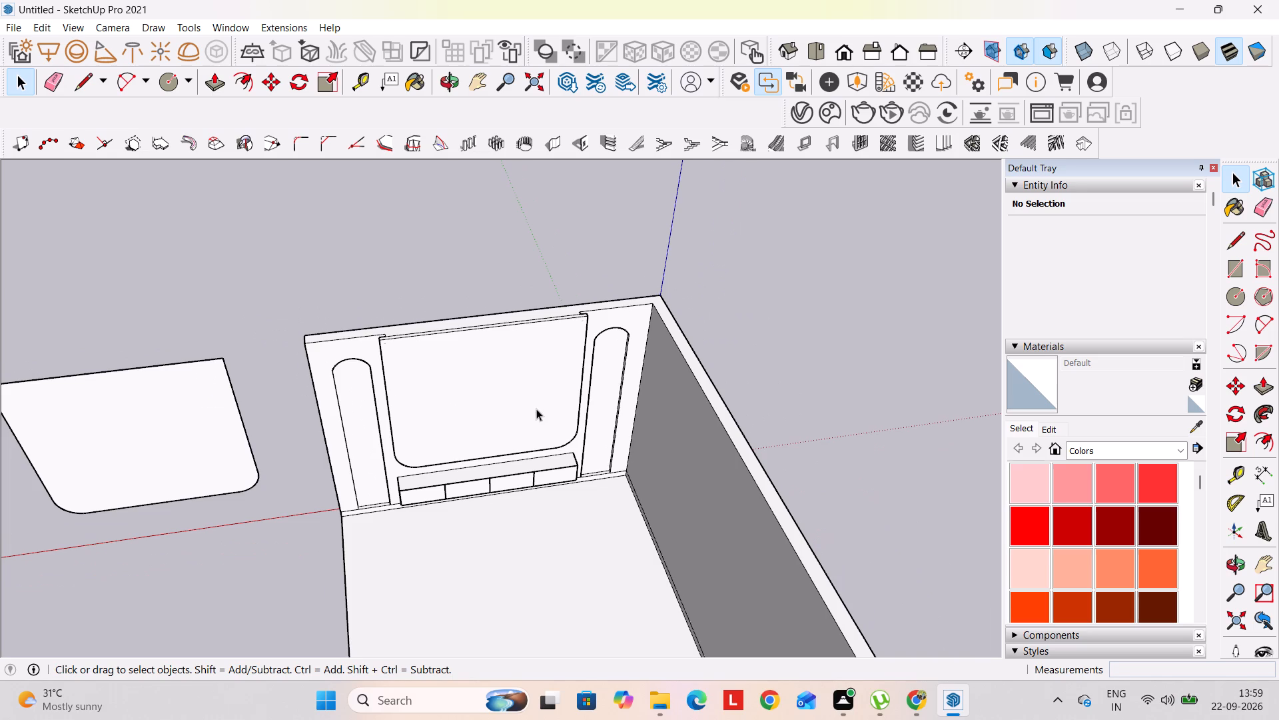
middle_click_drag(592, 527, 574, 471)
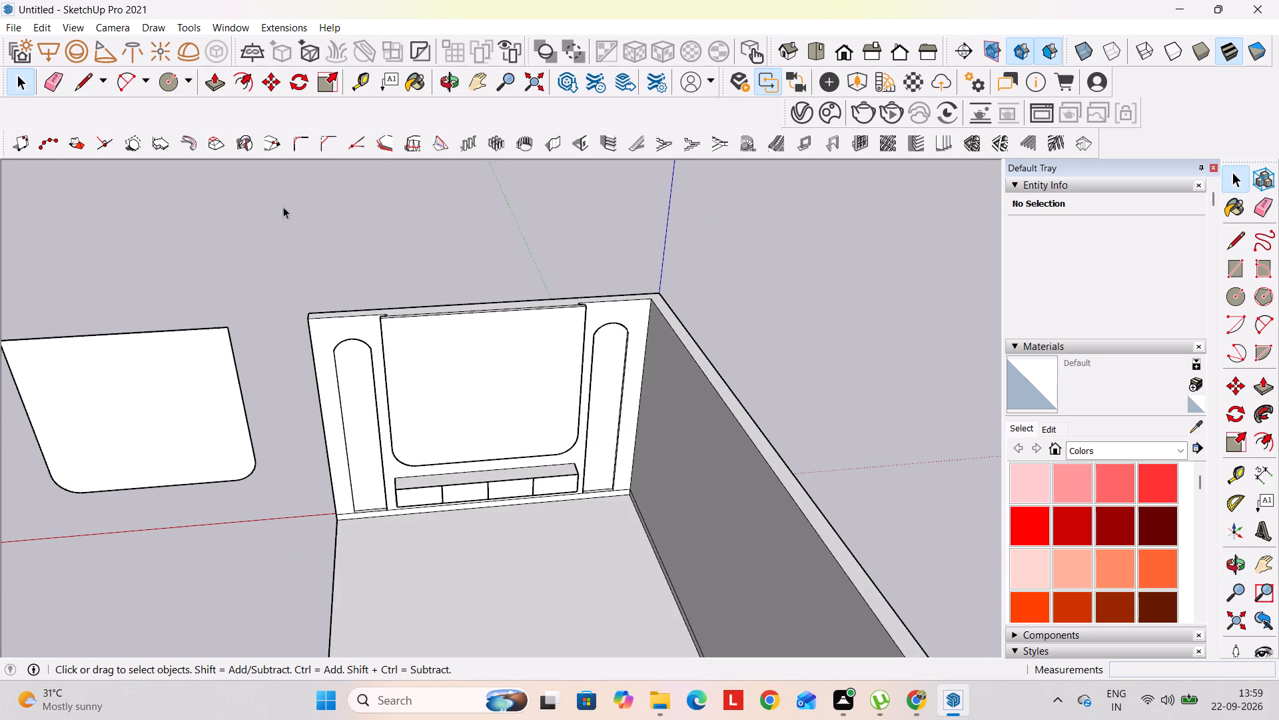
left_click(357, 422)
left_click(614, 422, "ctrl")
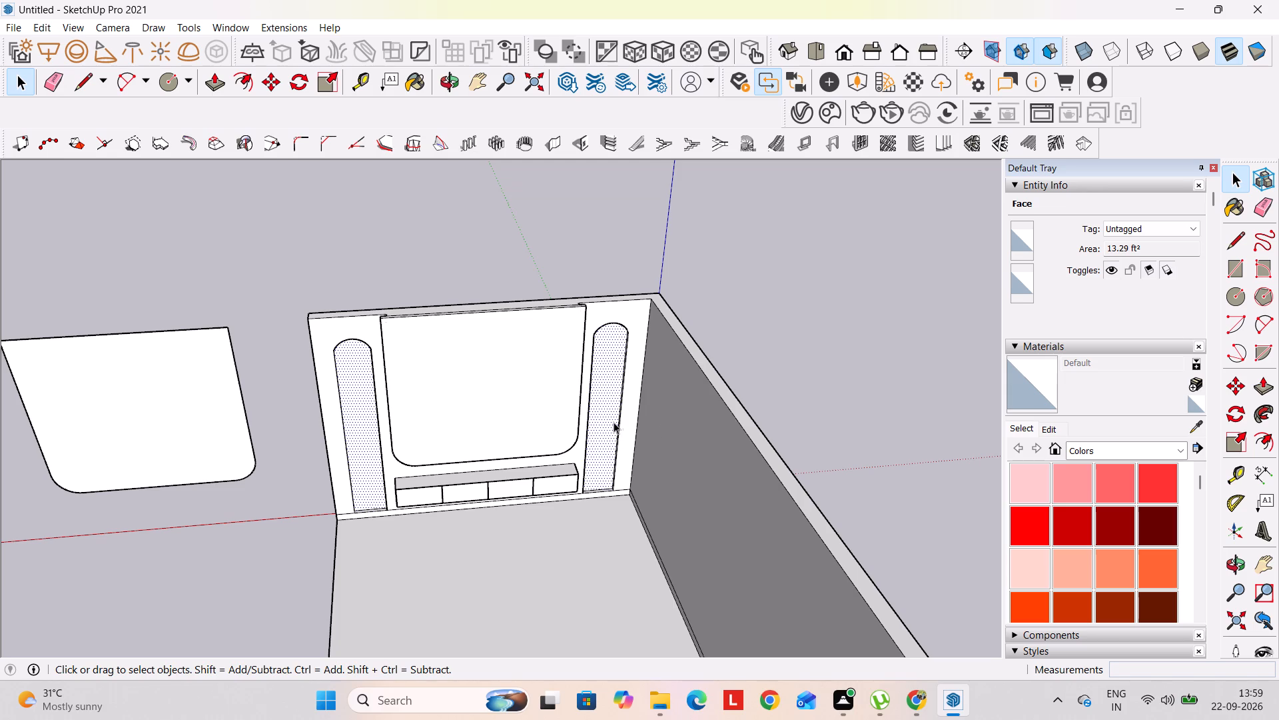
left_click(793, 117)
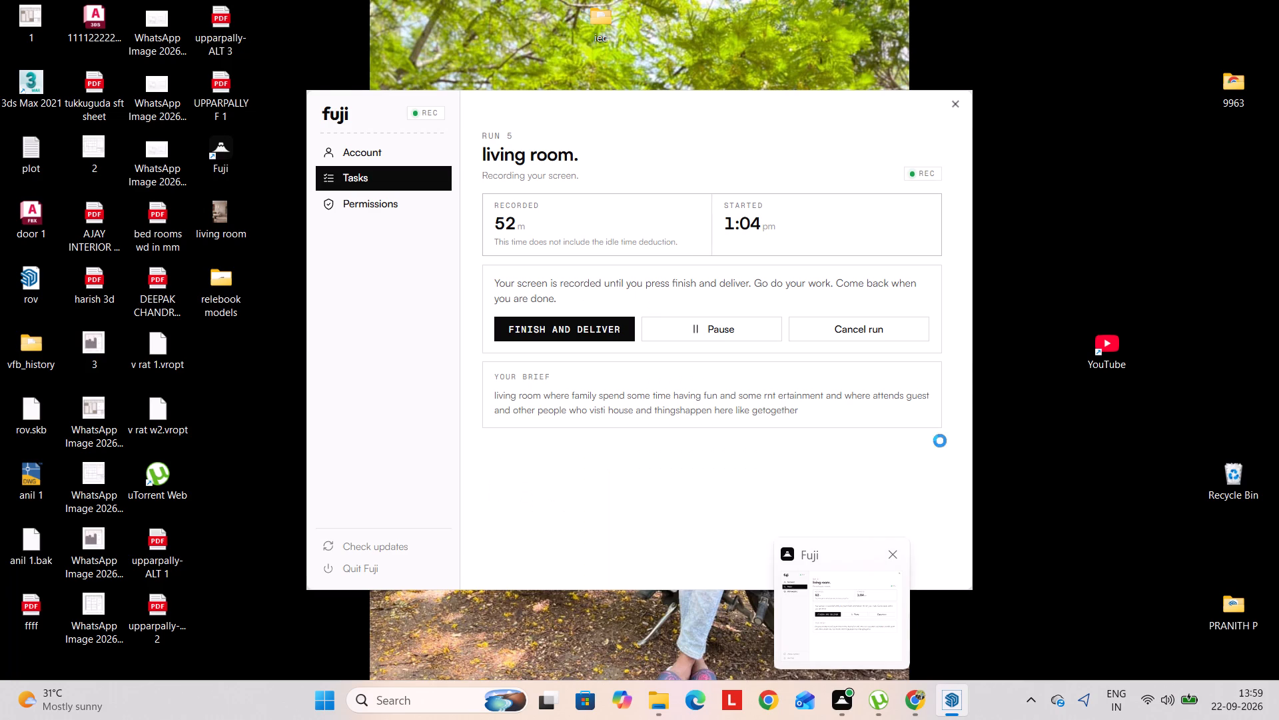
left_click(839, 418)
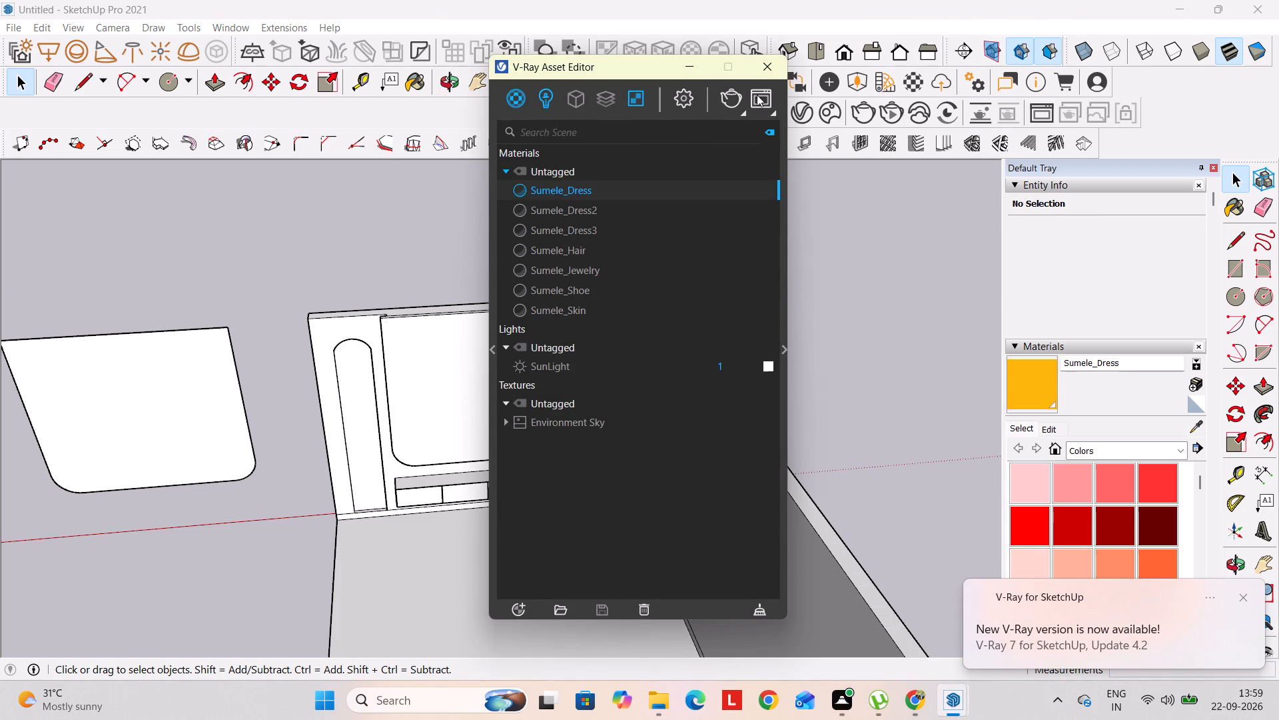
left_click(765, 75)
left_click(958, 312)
Draw a window rectangle of about 116.5 ft² on the inner face of the long wall, ending just above the skirting.
middle_click_drag(399, 484, 500, 487)
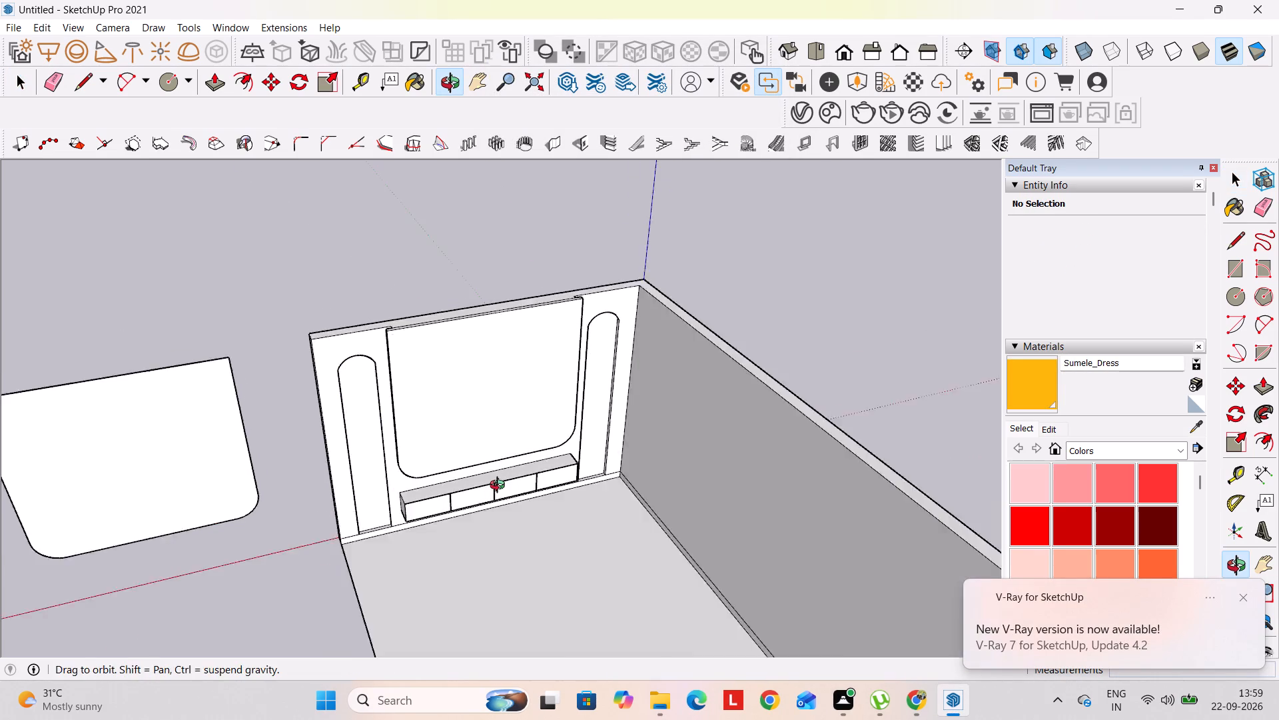
middle_click_drag(500, 487, 700, 444)
middle_click_drag(708, 511, 572, 417)
middle_click_drag(568, 417, 737, 457)
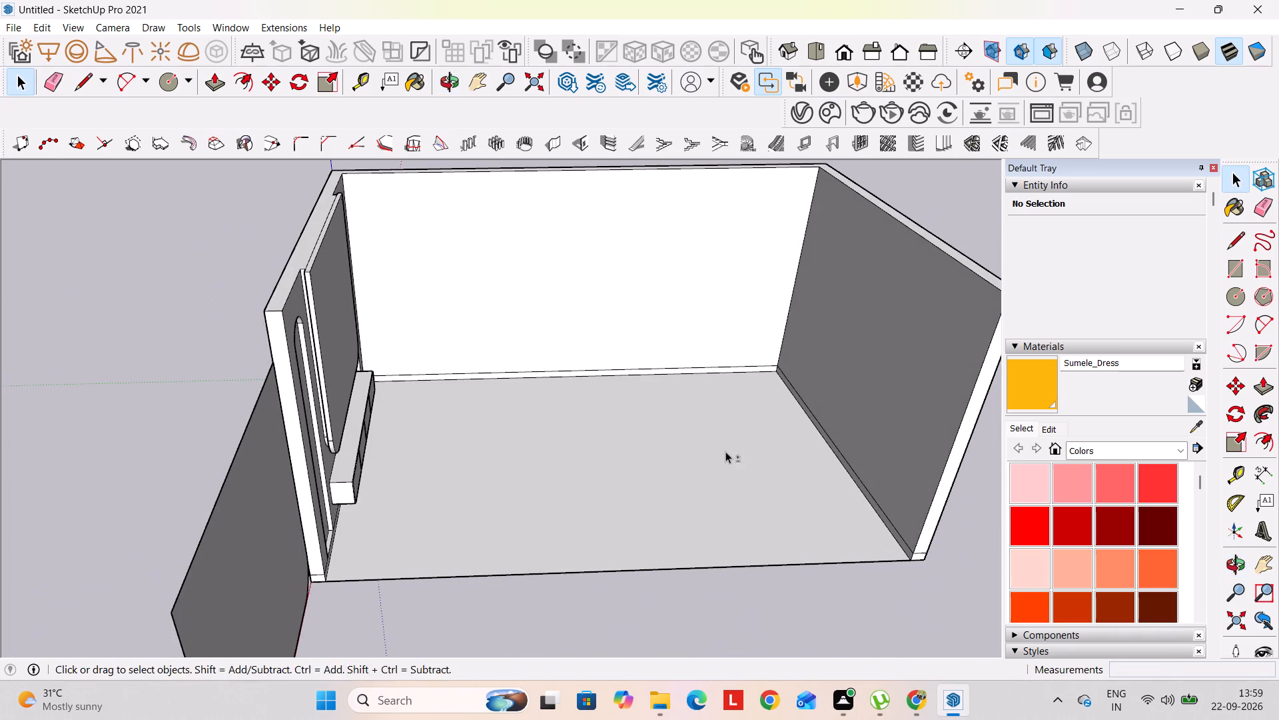
middle_click_drag(725, 451, 632, 542, "shift")
scroll(534, 461, "down", 1)
middle_click_drag(621, 493, 432, 499)
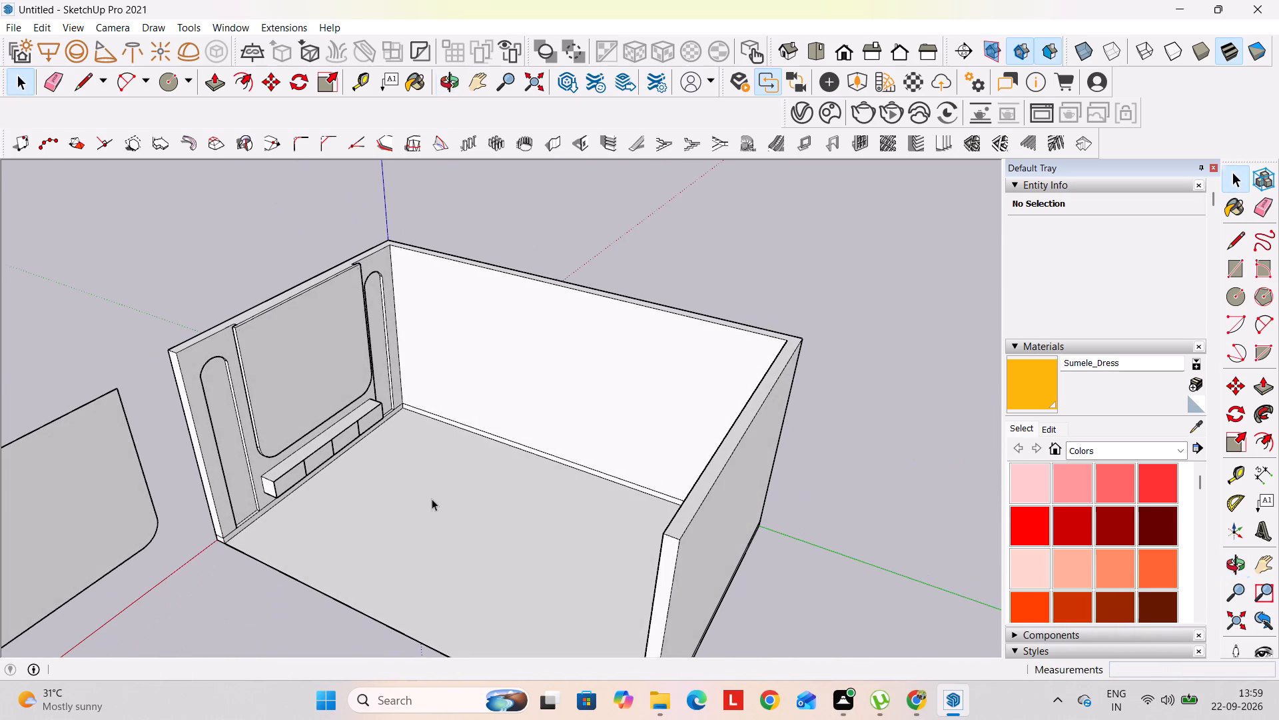
middle_click_drag(517, 480, 687, 465)
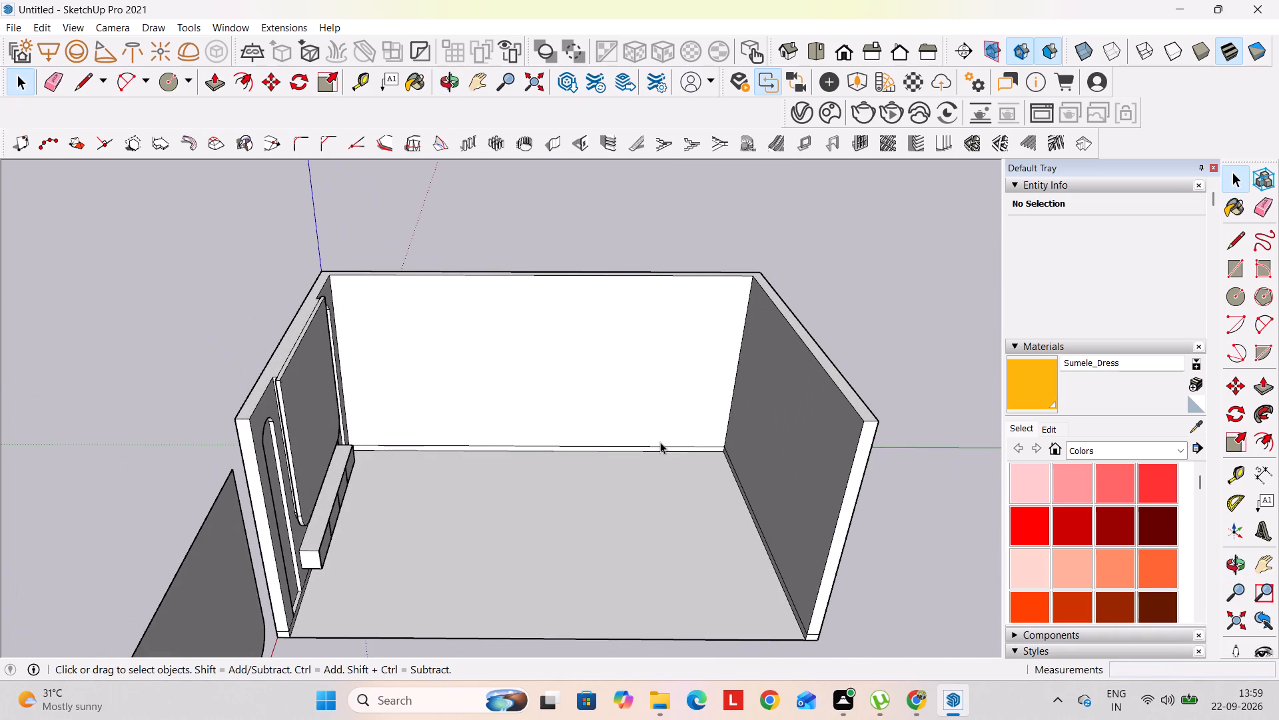
key("r")
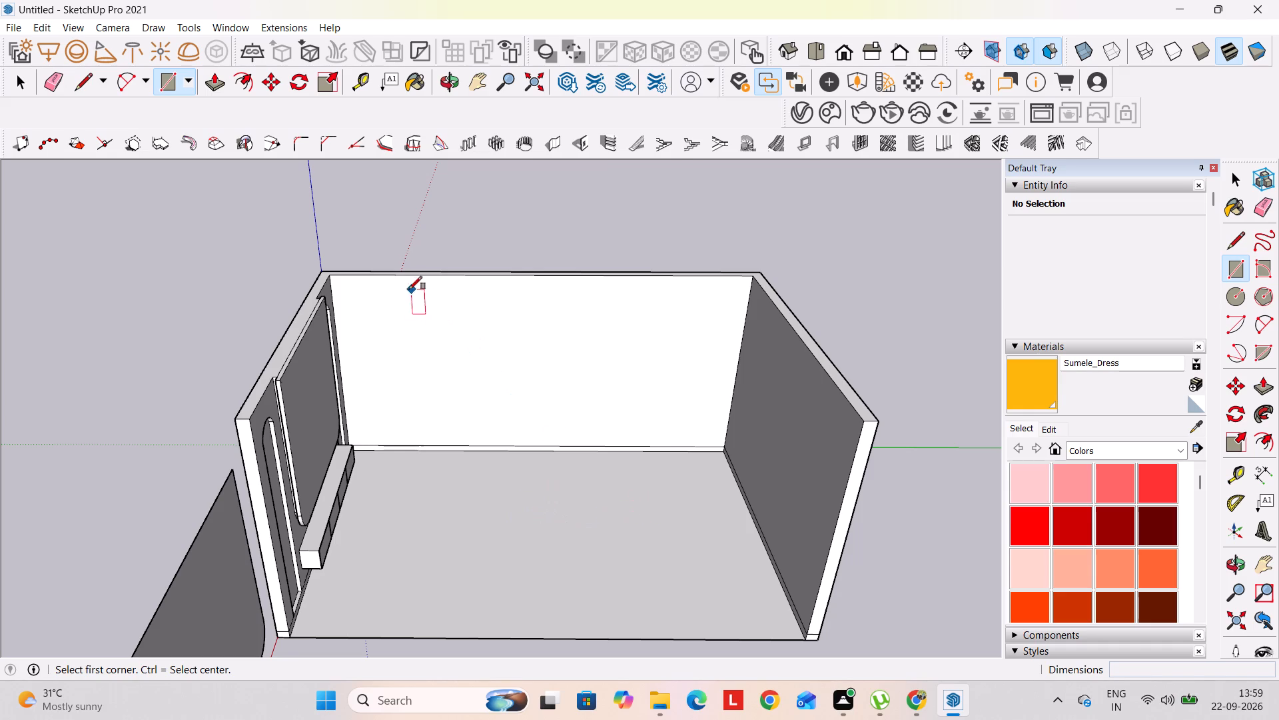
left_click(392, 315)
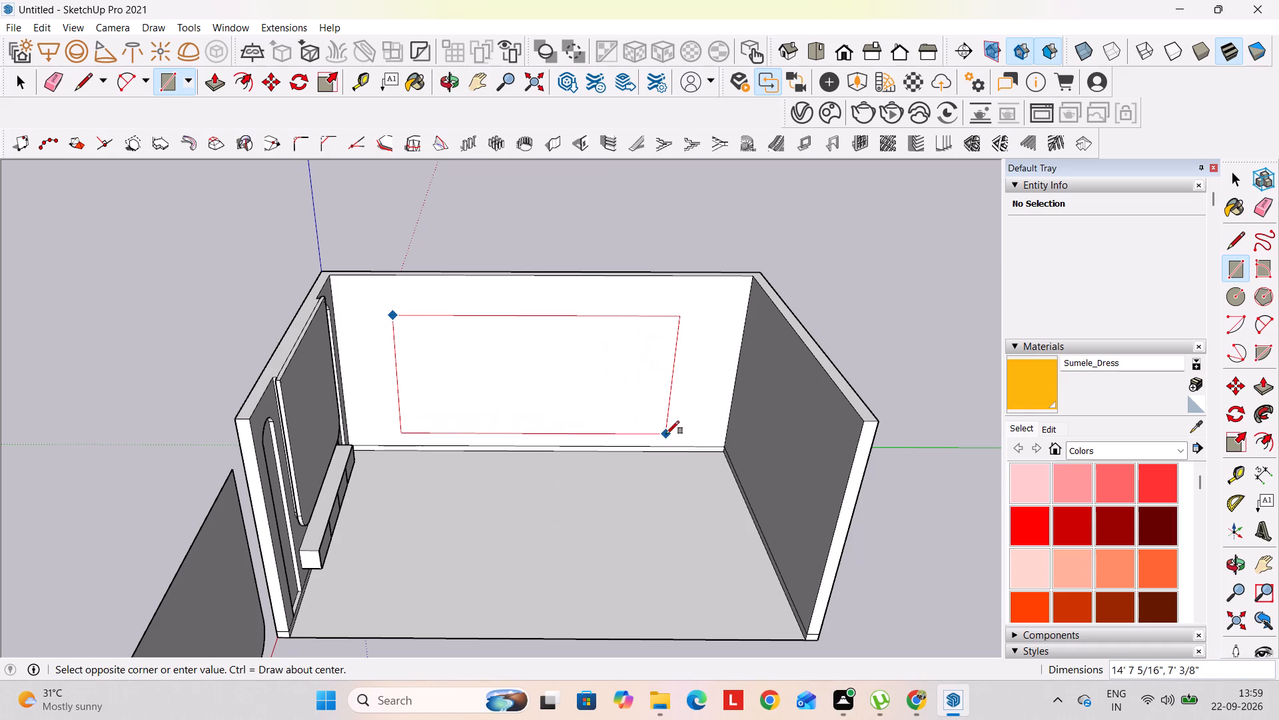
left_click(668, 445)
Push the rectangle 6" through the long wall to cut the window opening.
key("space")
left_click(561, 411)
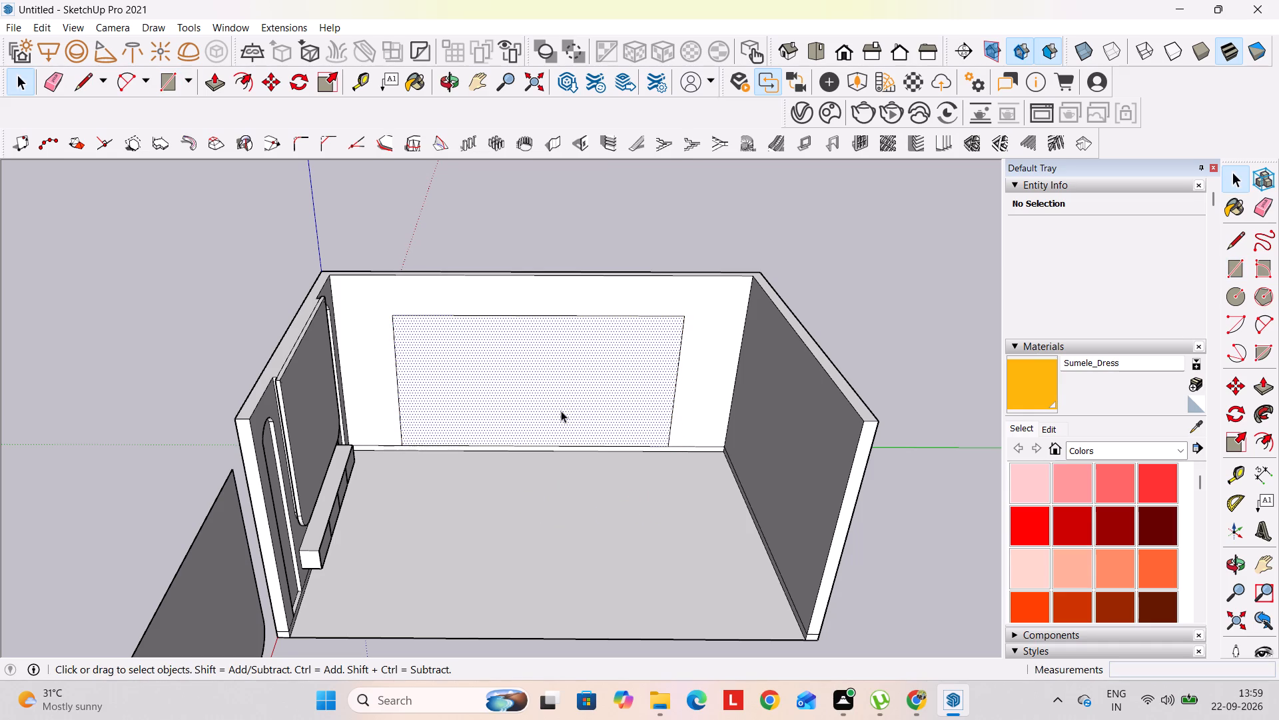
key("p")
left_click(561, 411)
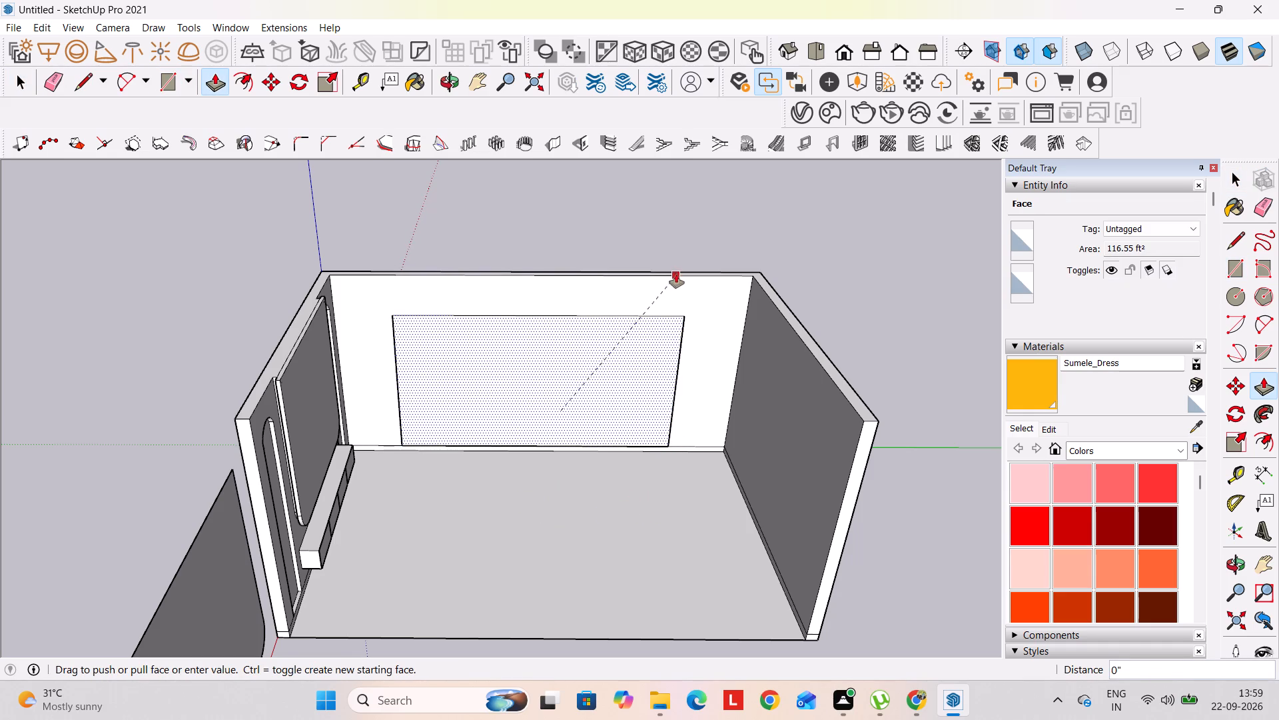
middle_click_drag(682, 267, 500, 622)
left_click(737, 433)
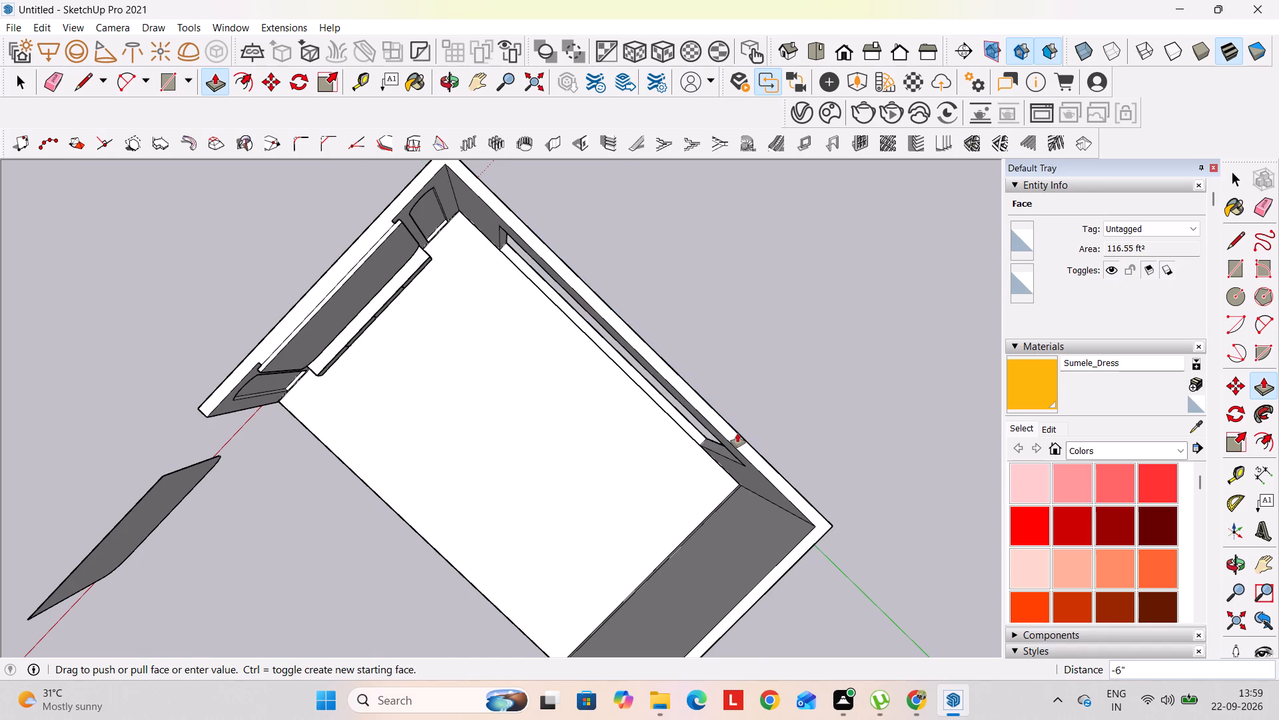
key("space")
middle_click_drag(647, 486, 735, 278)
middle_click_drag(619, 457, 650, 239)
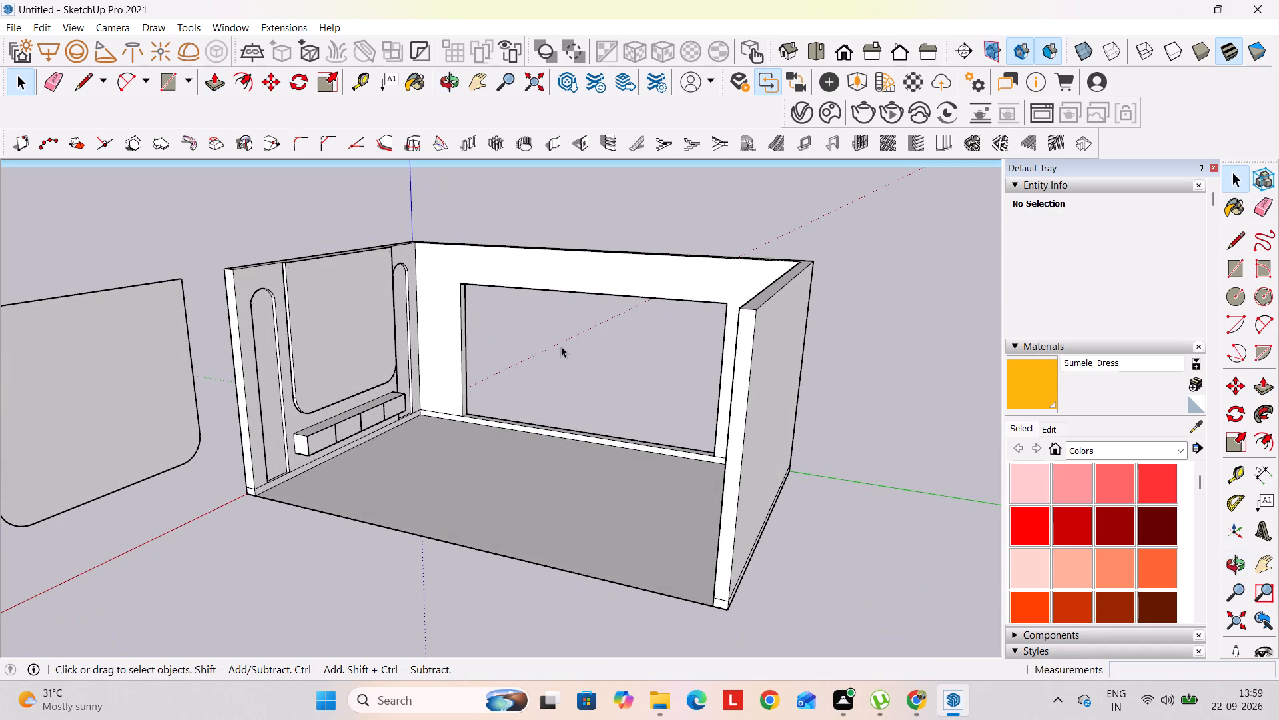
Fill the window opening with a rectangle at mid-depth of the wall, spanning from one upper corner to the opposite lower corner.
key("r")
middle_click_drag(466, 353, 448, 245)
scroll(461, 315, "up", 10)
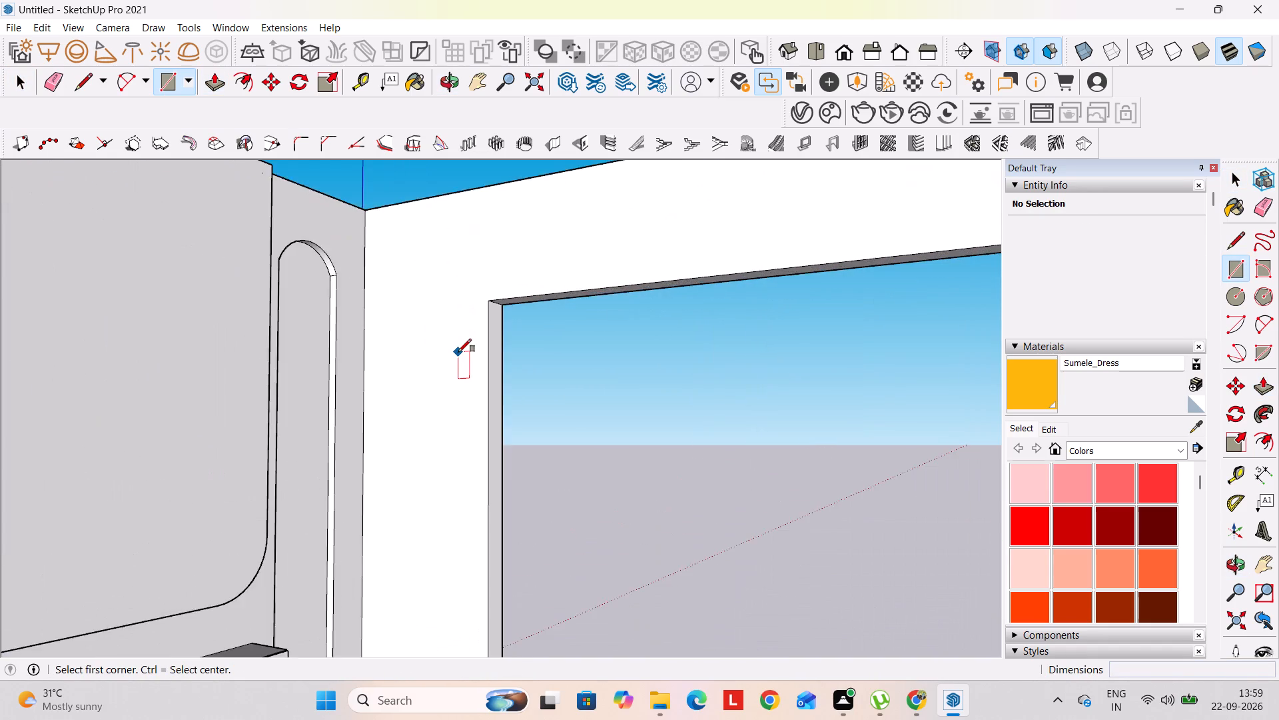
scroll(458, 352, "up", 5)
scroll(519, 282, "up", 2)
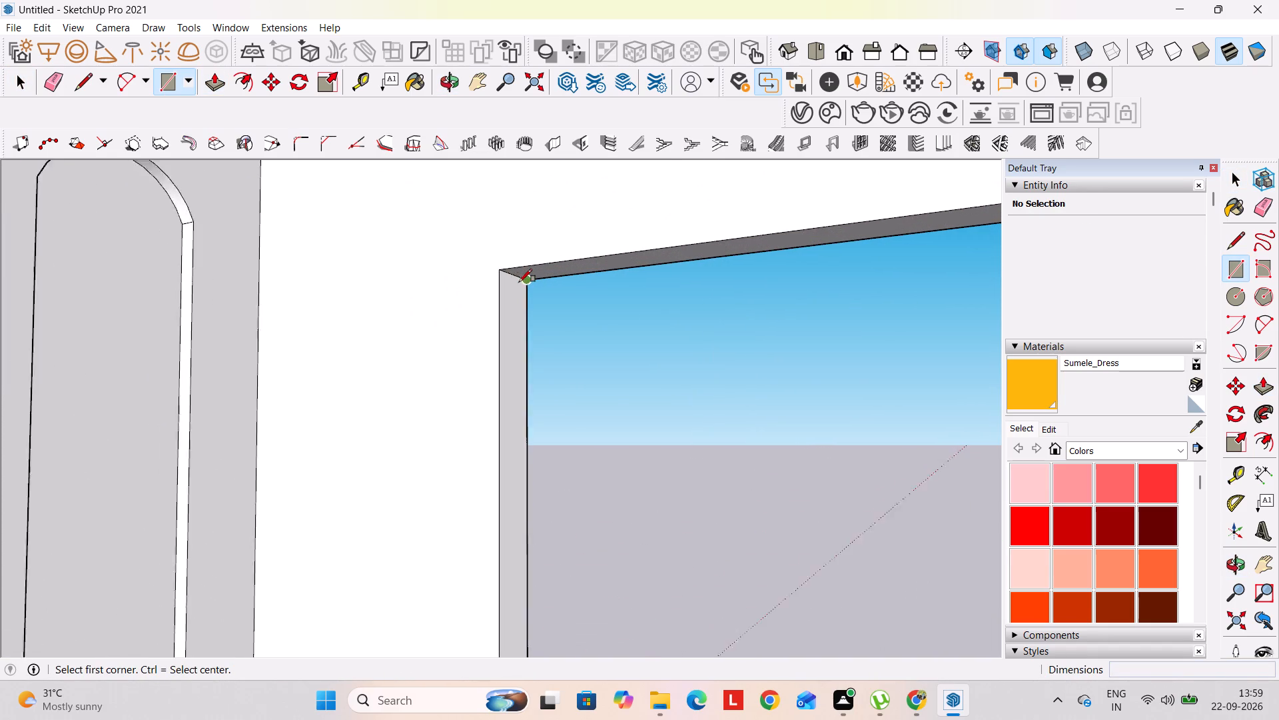
scroll(519, 282, "up", 8)
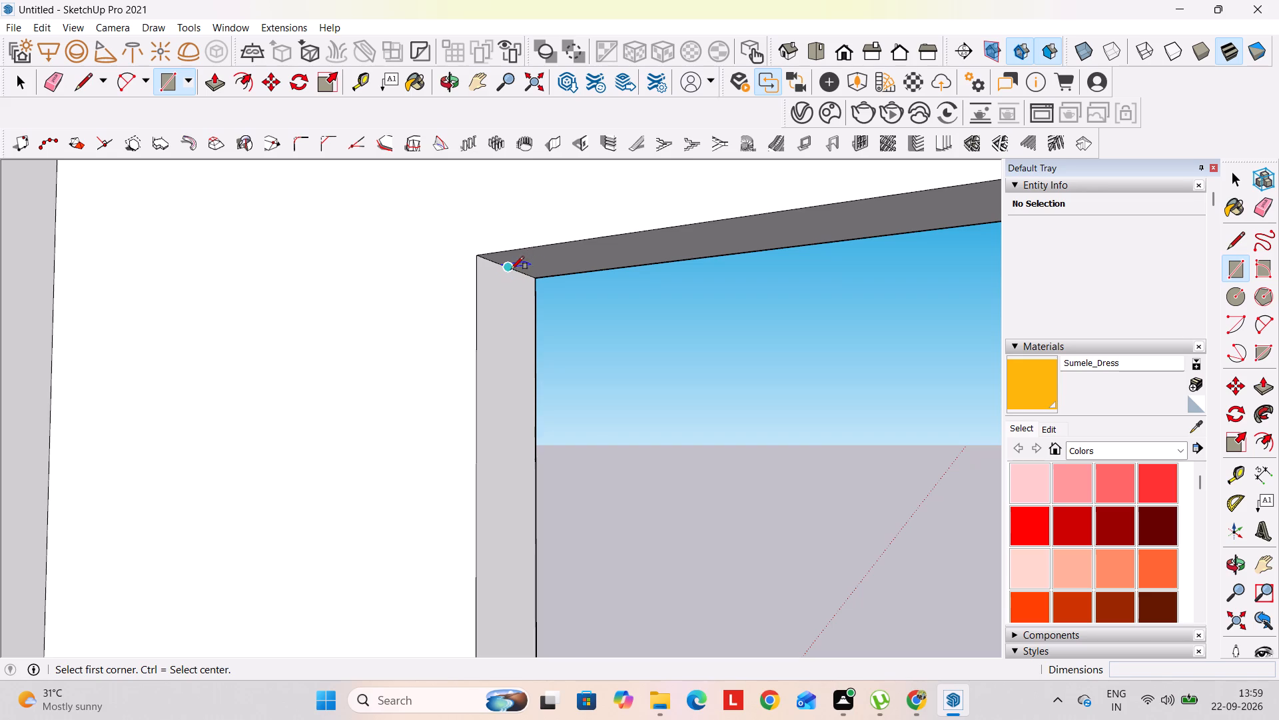
left_click(511, 269)
scroll(615, 453, "down", 4)
middle_click_drag(536, 502, 1003, 613)
middle_click_drag(928, 557, 11, 364)
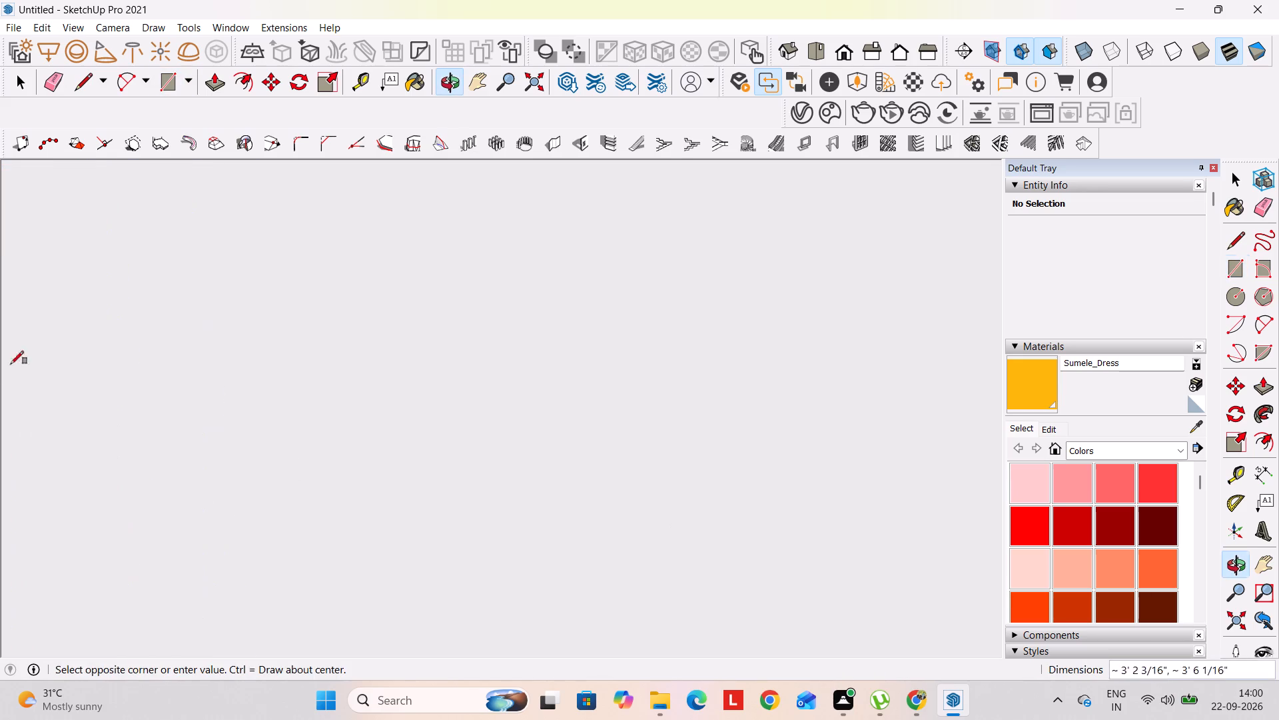
middle_click_drag(11, 364, 0, 369)
middle_click_drag(865, 373, 52, 491, "shift")
scroll(675, 449, "down", 20)
scroll(675, 449, "down", 4)
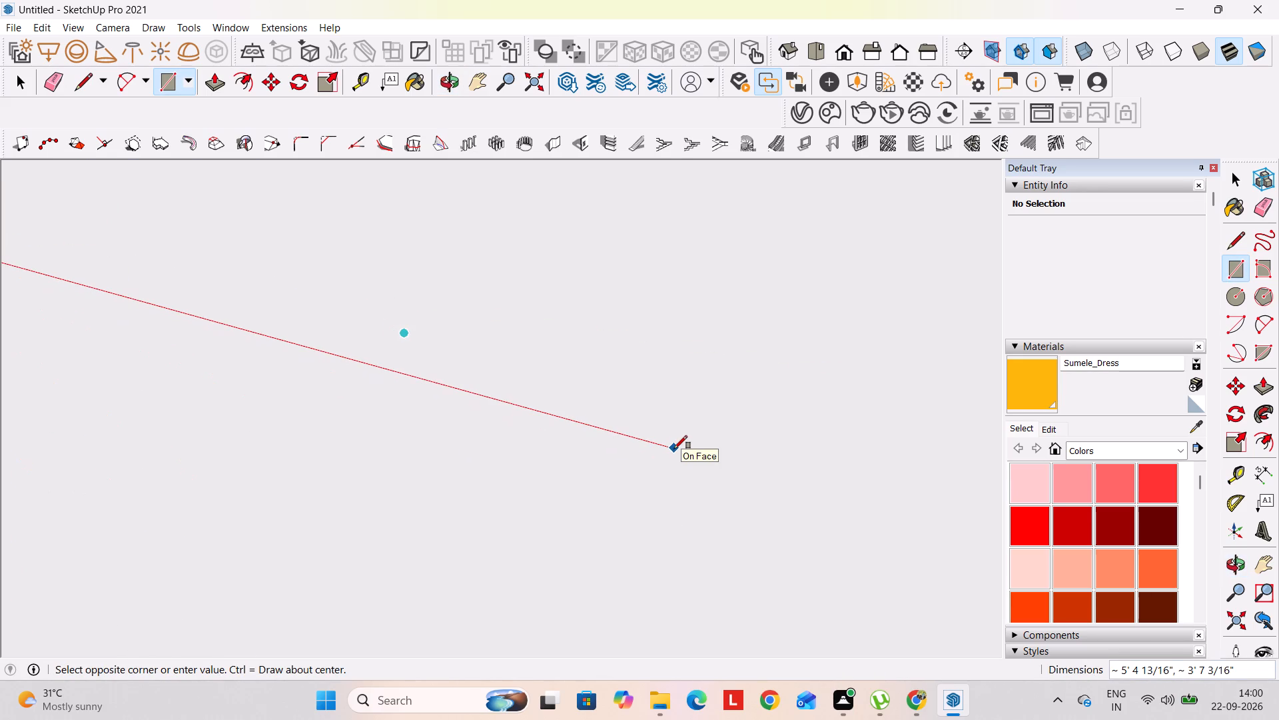
scroll(674, 449, "down", 20)
scroll(674, 449, "down", 11)
middle_click_drag(787, 385, 341, 525)
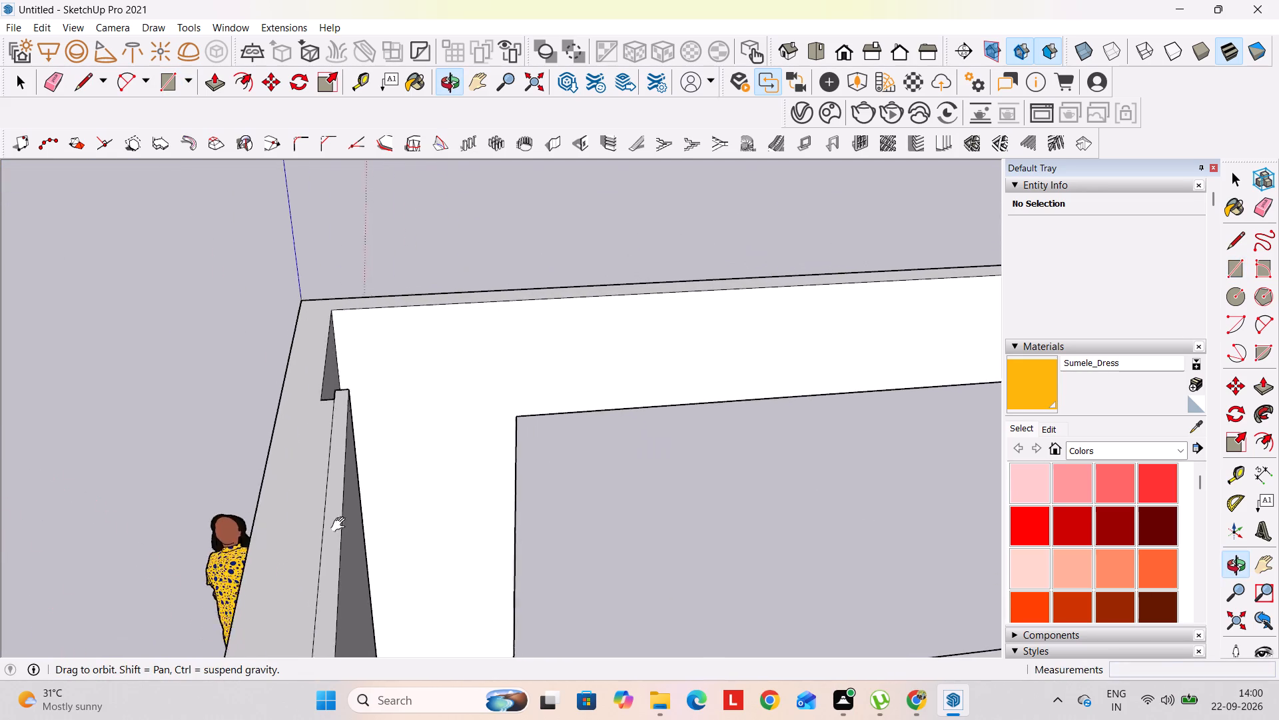
middle_click_drag(341, 525, 287, 508)
middle_click_drag(663, 563, 306, 253)
middle_click_drag(709, 345, 745, 529)
scroll(757, 335, "up", 5)
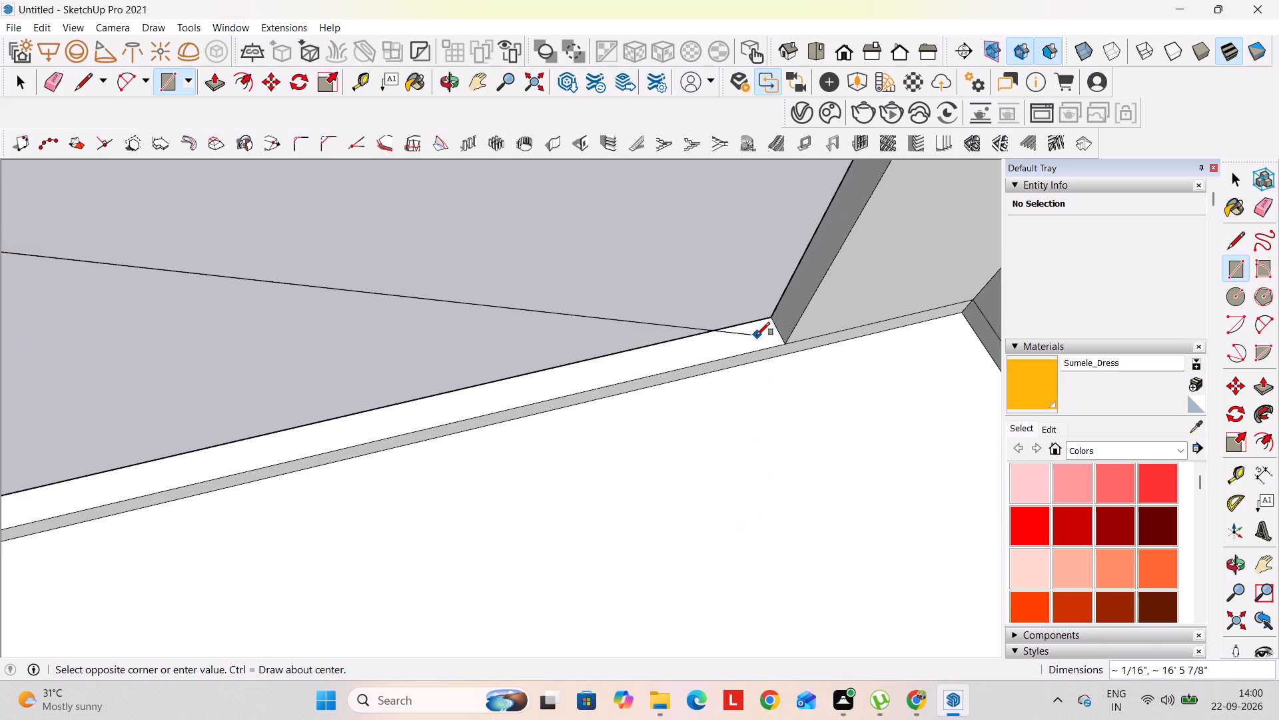
scroll(763, 337, "up", 5)
left_click(787, 323)
key("space")
scroll(745, 359, "down", 10)
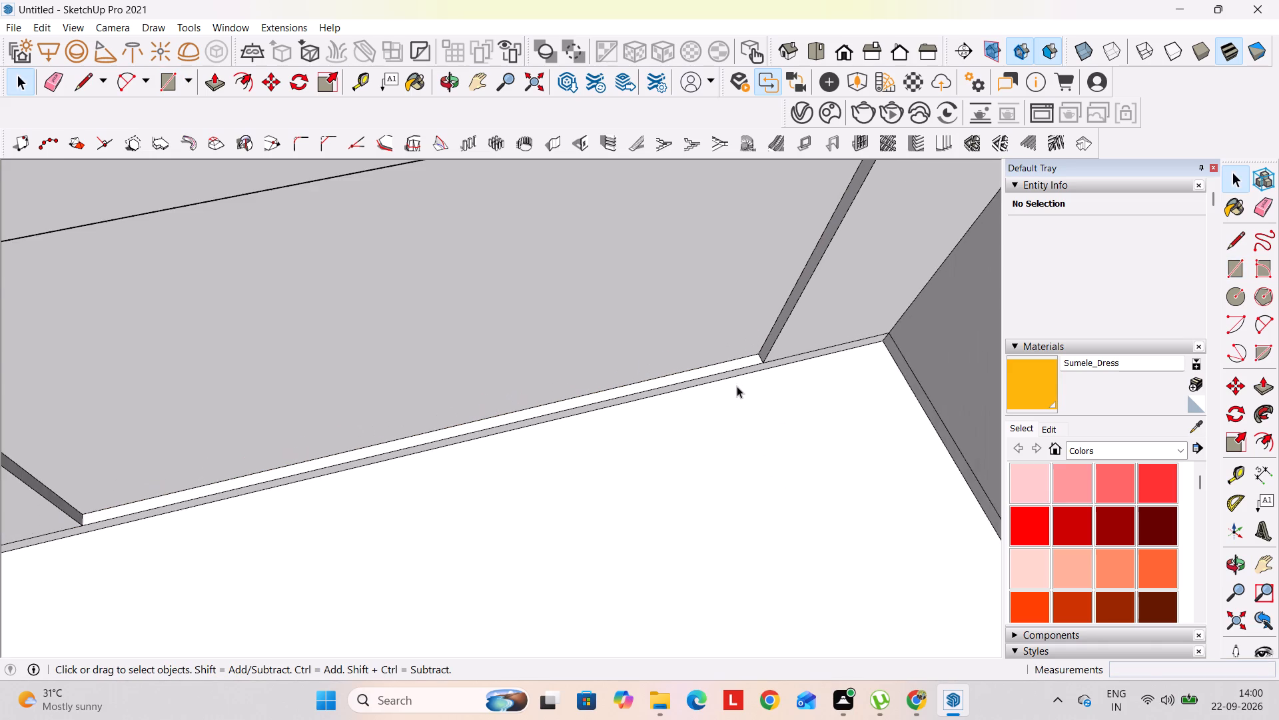
scroll(737, 386, "down", 5)
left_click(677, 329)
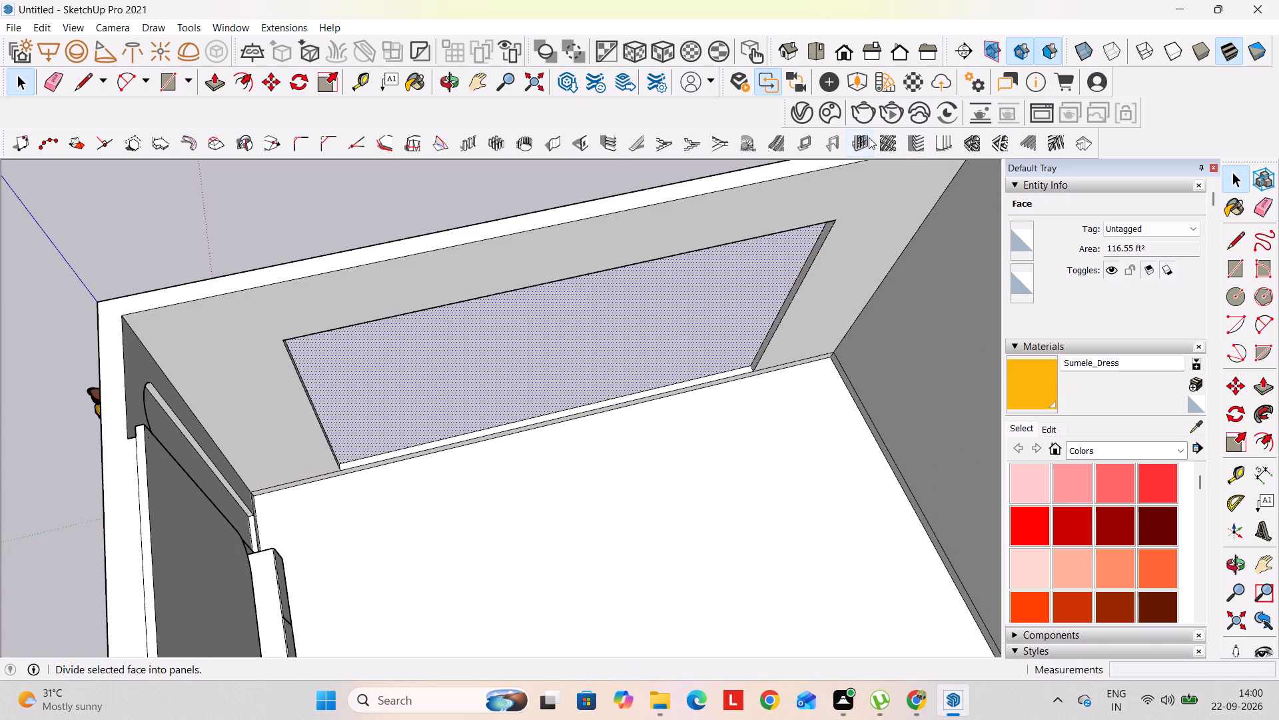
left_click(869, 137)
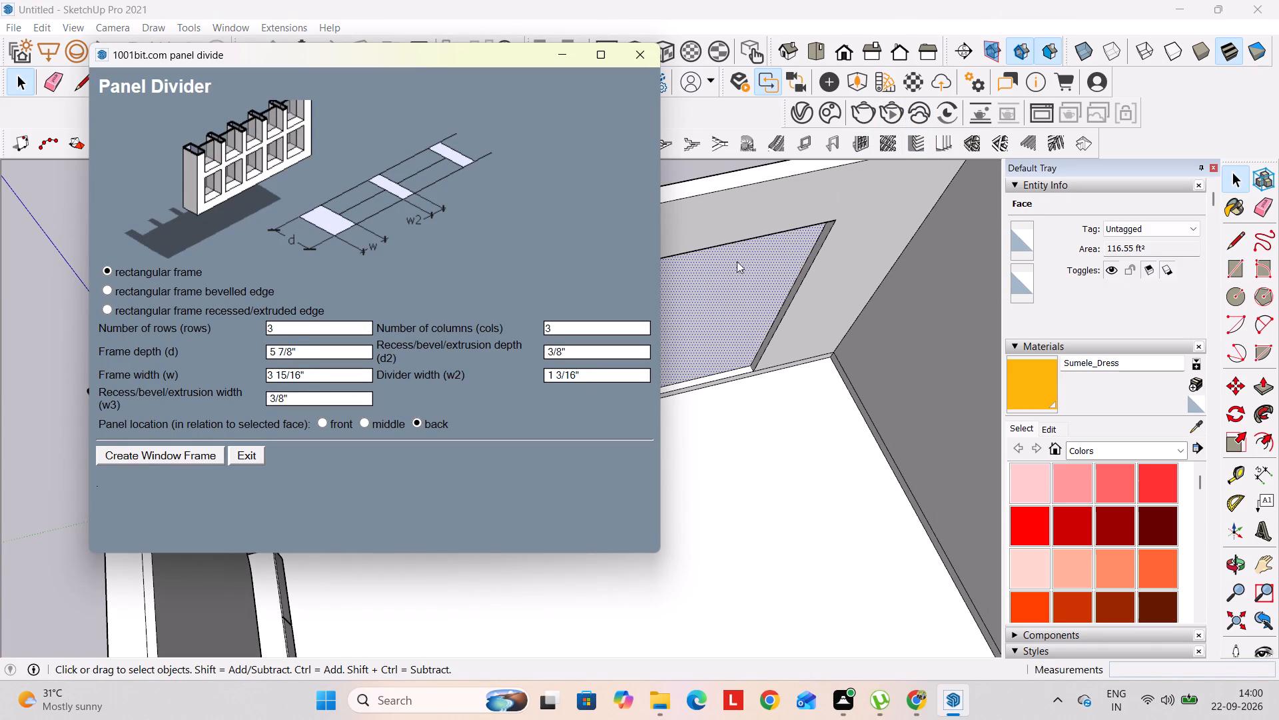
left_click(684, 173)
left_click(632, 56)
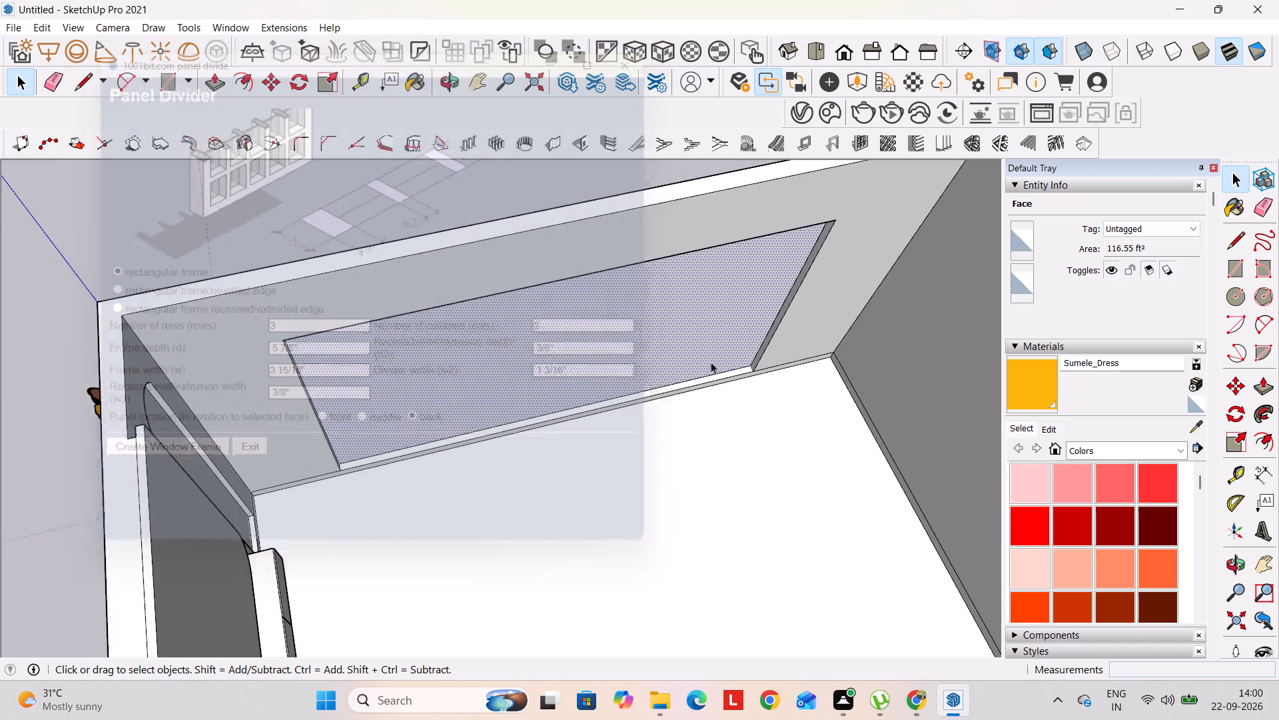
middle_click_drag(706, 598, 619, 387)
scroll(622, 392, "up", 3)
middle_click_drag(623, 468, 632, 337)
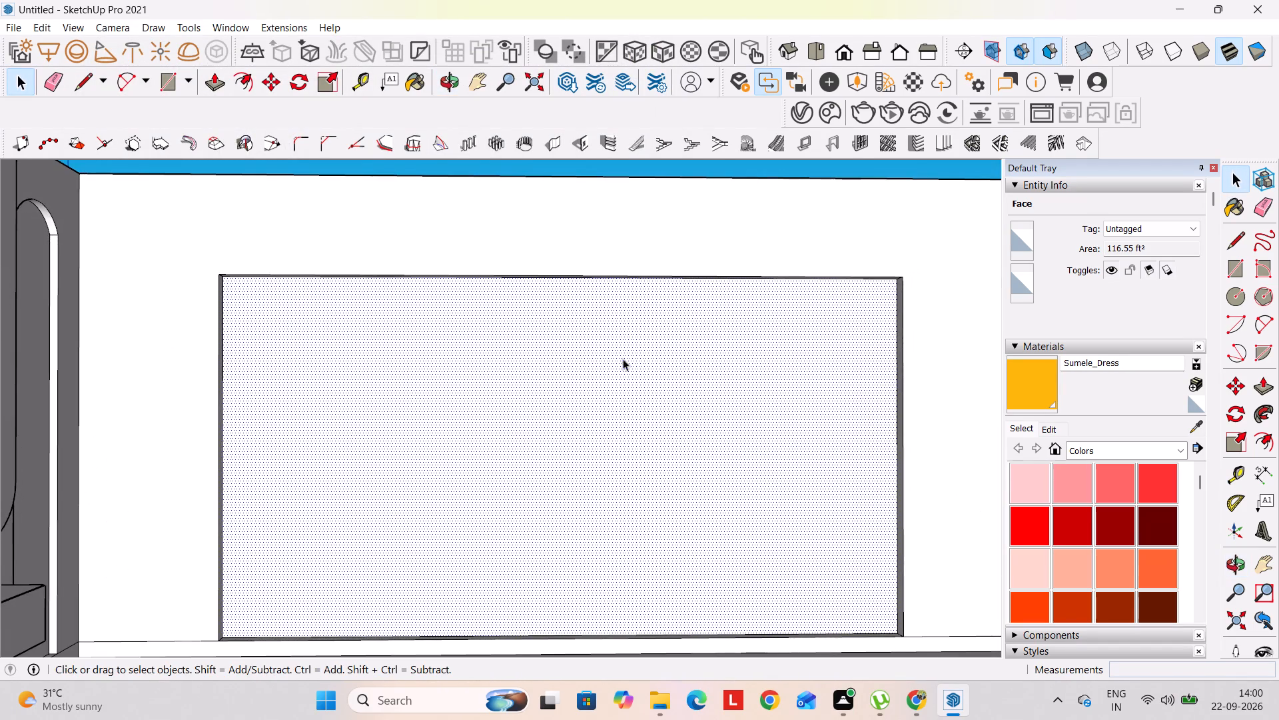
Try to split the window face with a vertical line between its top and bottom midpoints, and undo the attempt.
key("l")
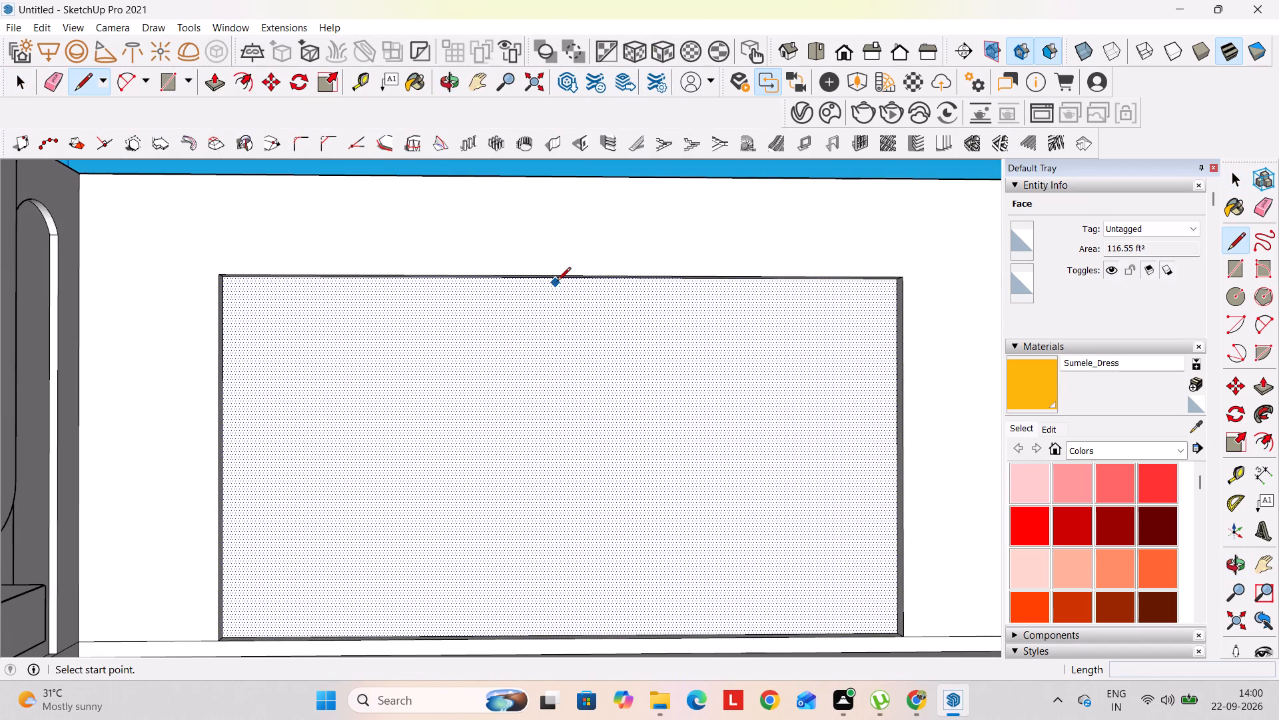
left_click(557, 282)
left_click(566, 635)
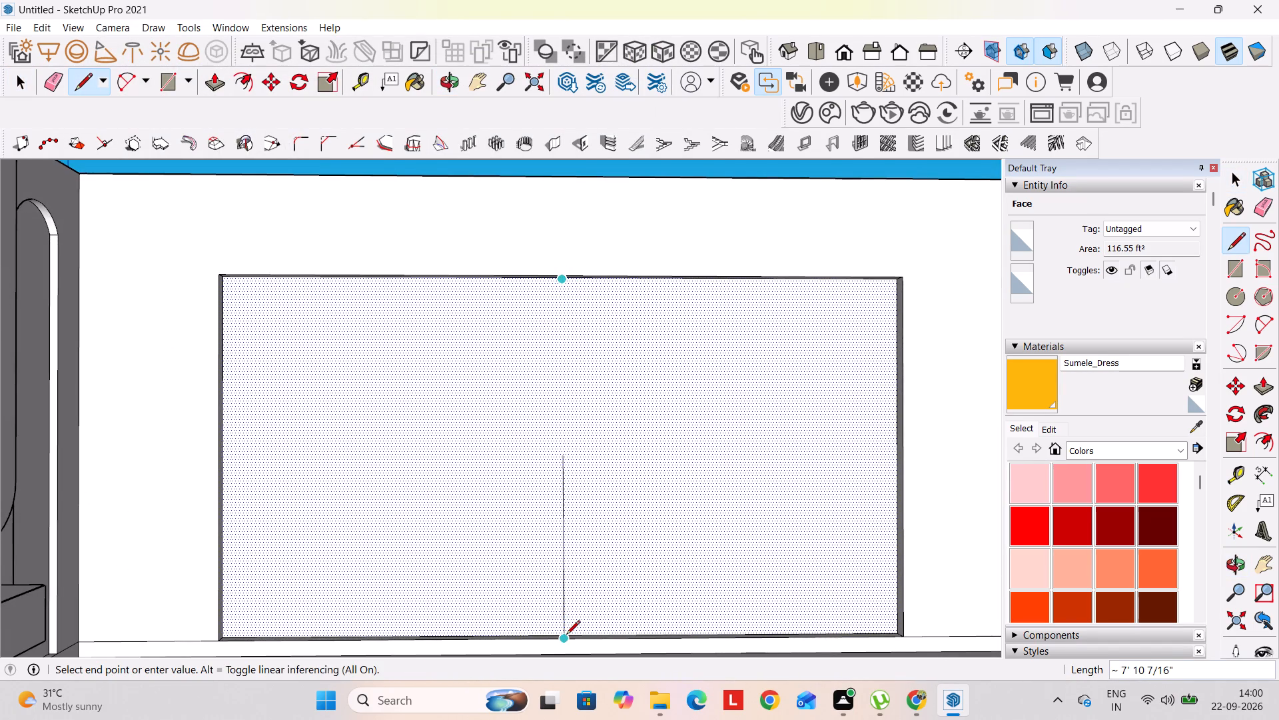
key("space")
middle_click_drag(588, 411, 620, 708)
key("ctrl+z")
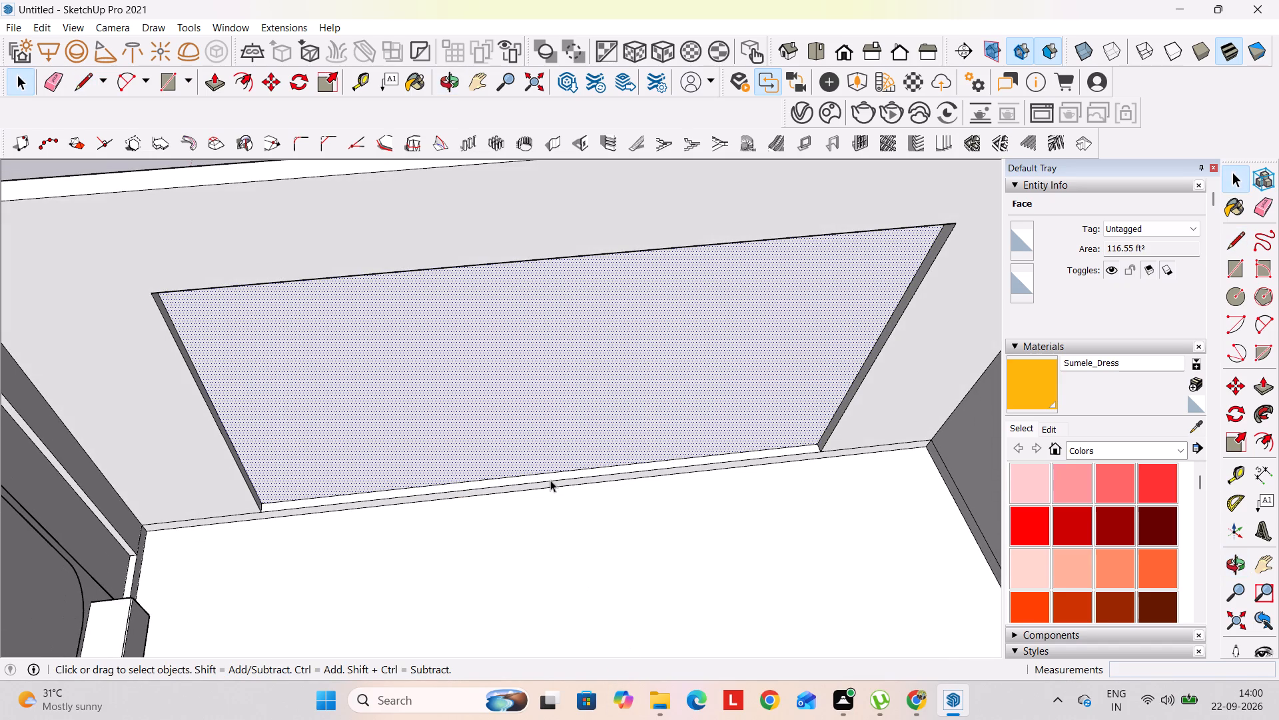
Split the window face into two equal halves with a vertical line from the bottom edge's midpoint to the top edge.
scroll(551, 480, "up", 9)
key("l")
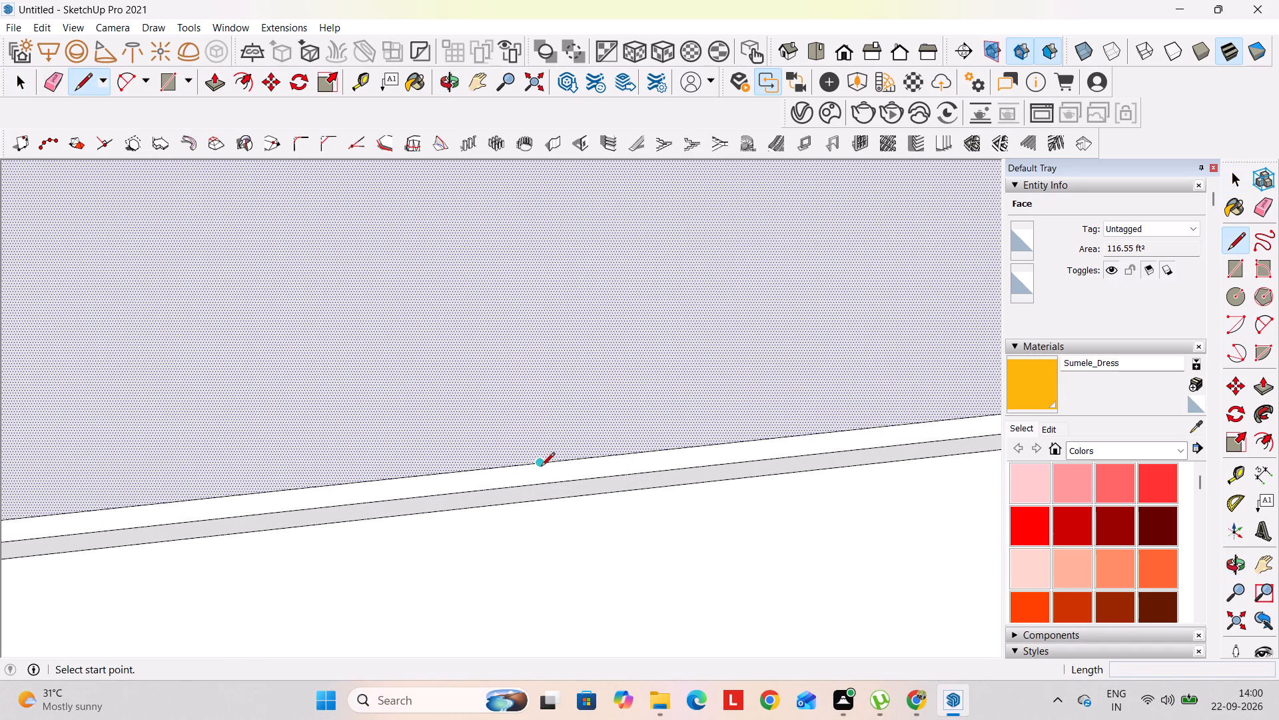
left_click(541, 467)
middle_click_drag(557, 424, 482, 133)
scroll(474, 269, "down", 8)
middle_click_drag(592, 288, 592, 308, "shift")
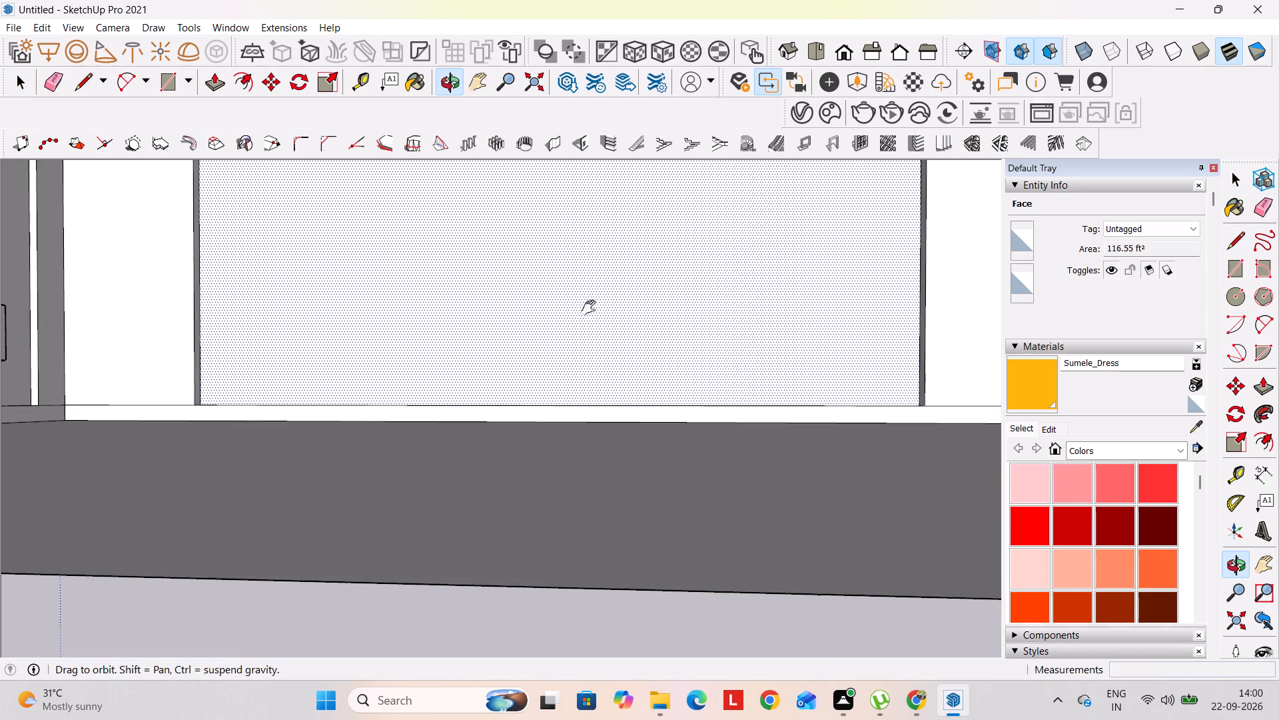
middle_click_drag(592, 308, 570, 615, "shift")
middle_click_drag(528, 377, 559, 241)
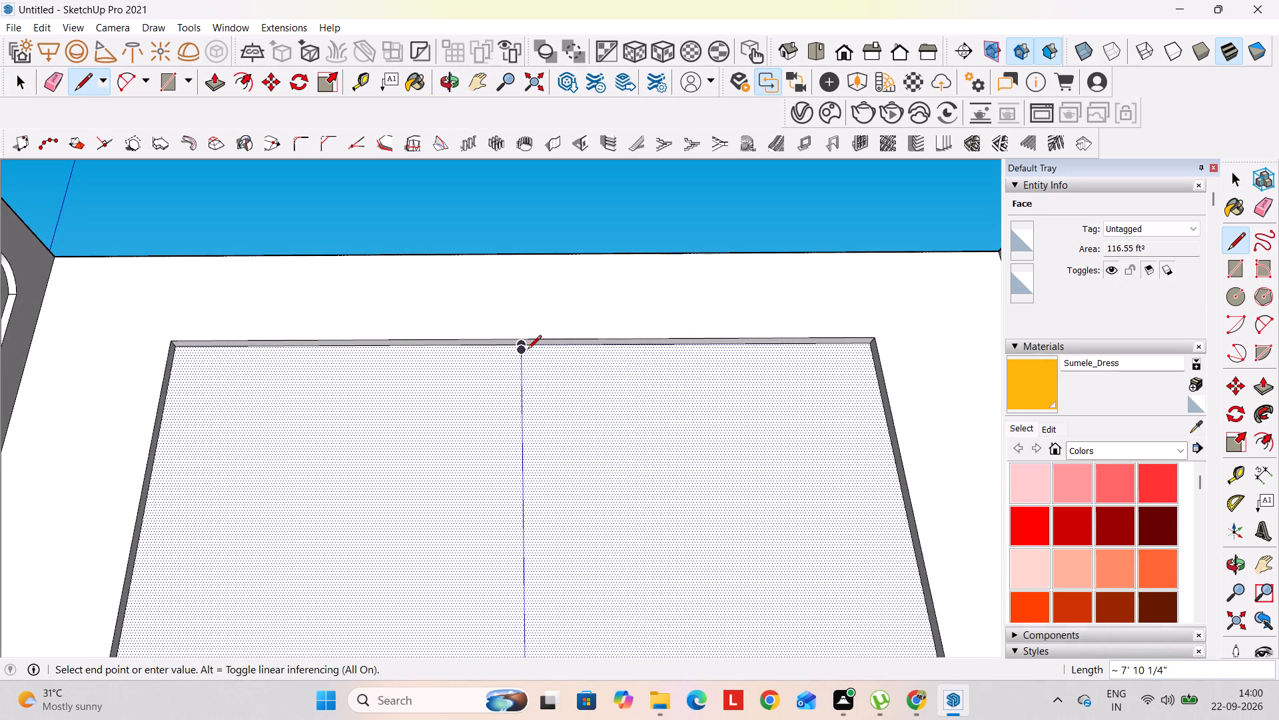
left_click(526, 346)
key("space")
Create 3×3 rectangular frames on both window halves with Panel Divider: 5 7/8" depth, 3 15/16" frame width, 1 3/16" divider width, panel at back.
left_click(470, 421)
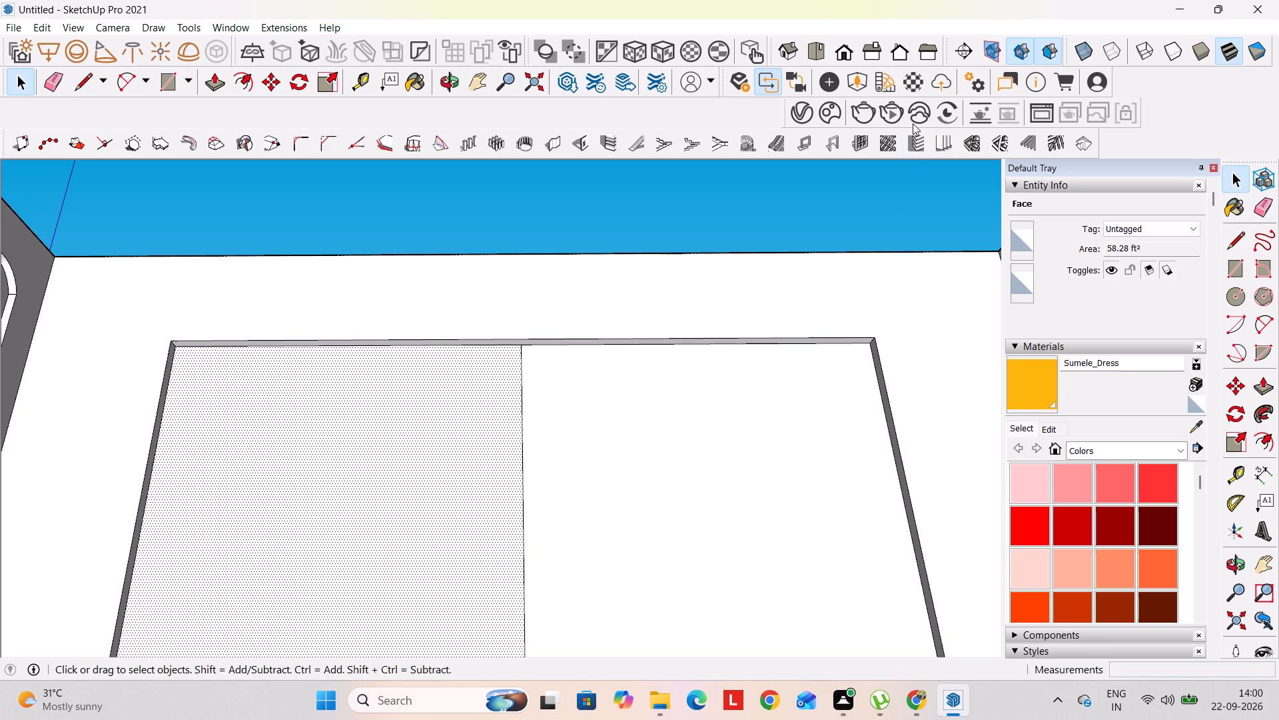
left_click(857, 149)
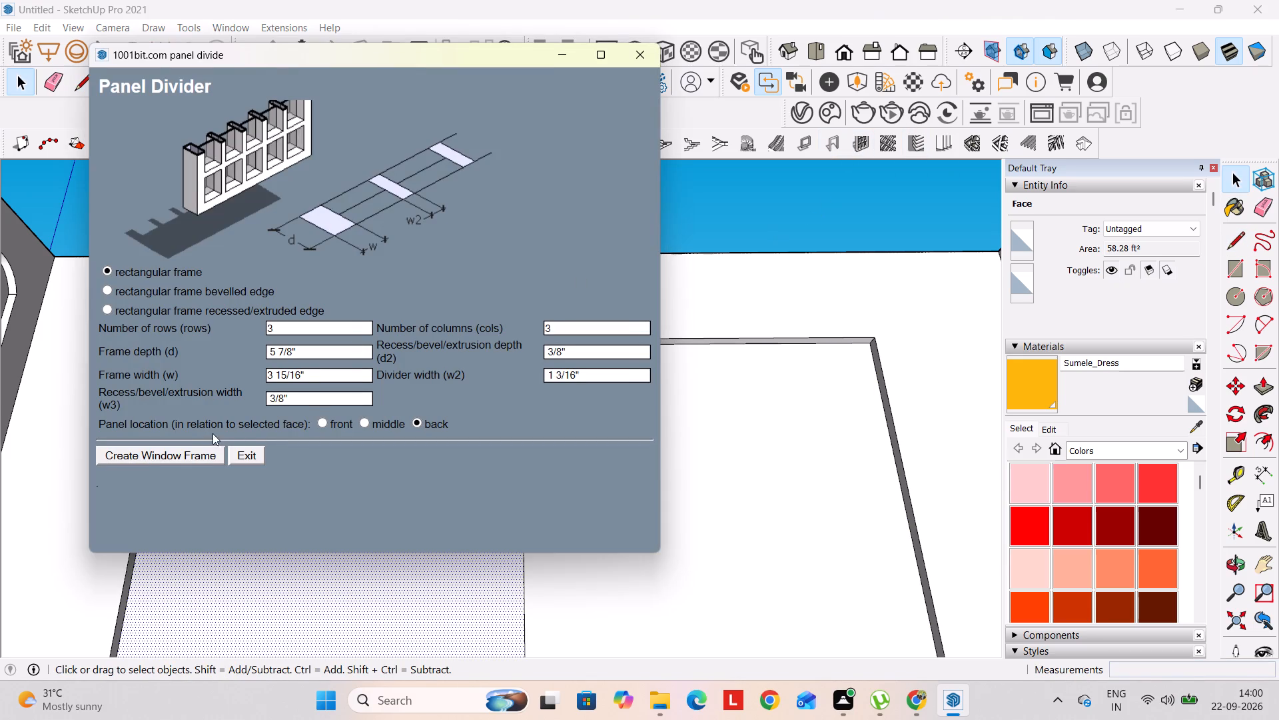
left_click(160, 451)
left_click(675, 451)
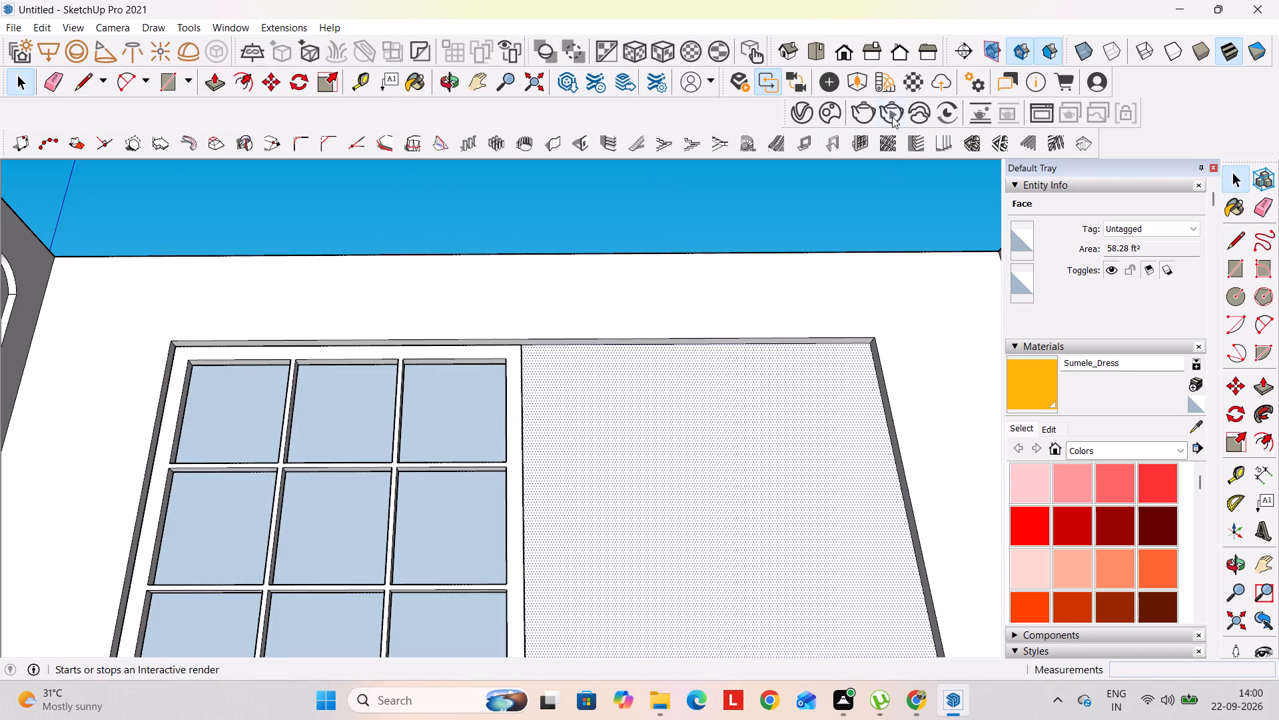
left_click(857, 144)
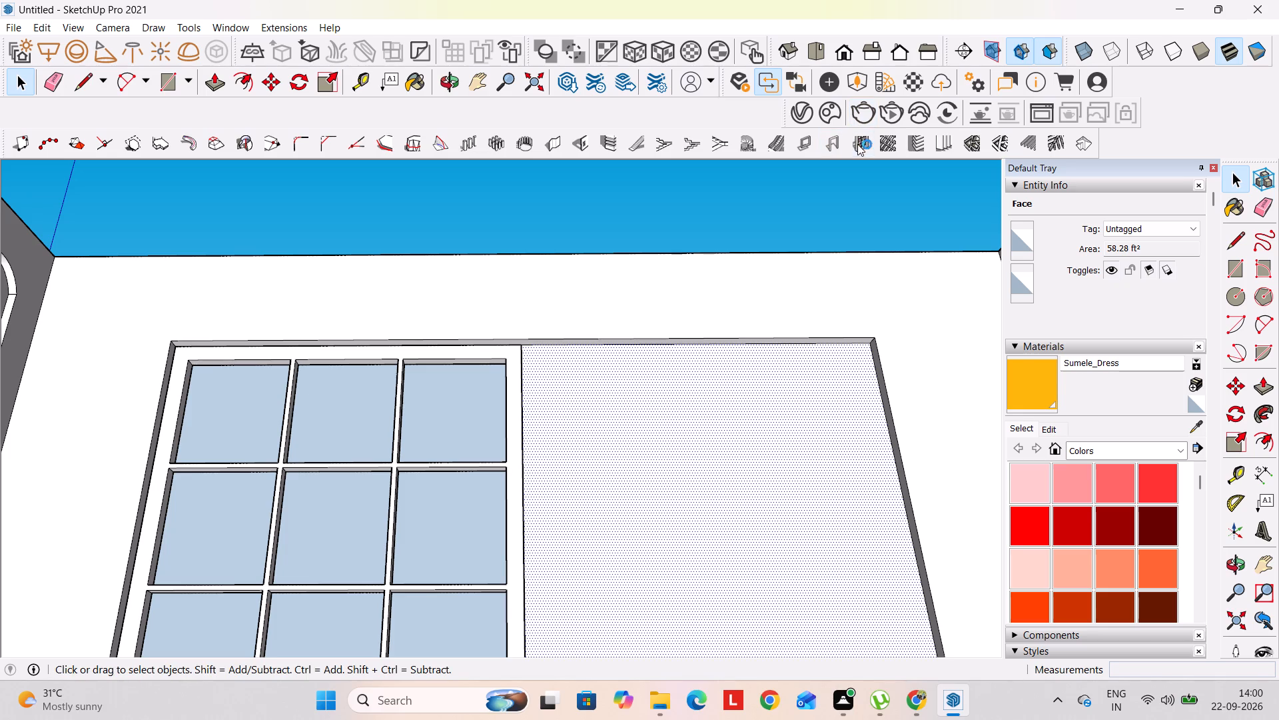
left_click(171, 451)
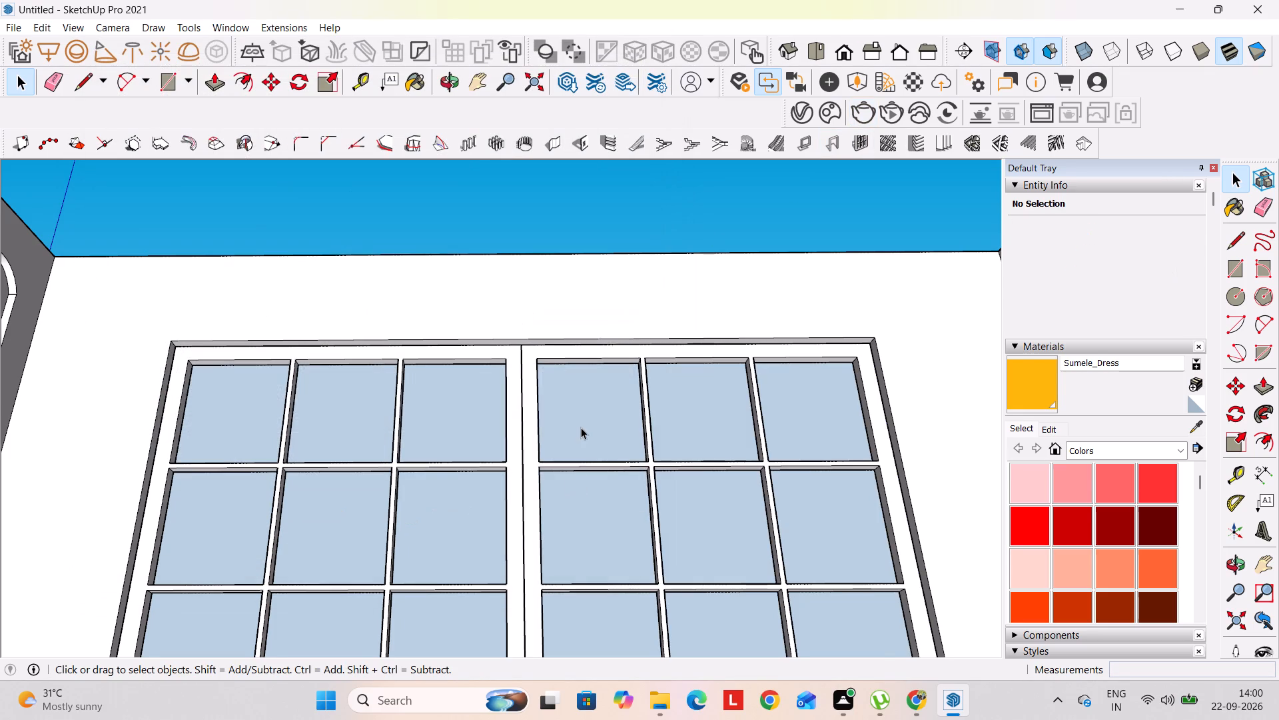
Paint all nine panes of the right-hand window group with Translucent Glass Gray from the Glass and Mirrors materials.
triple_click(581, 427)
double_click(582, 427)
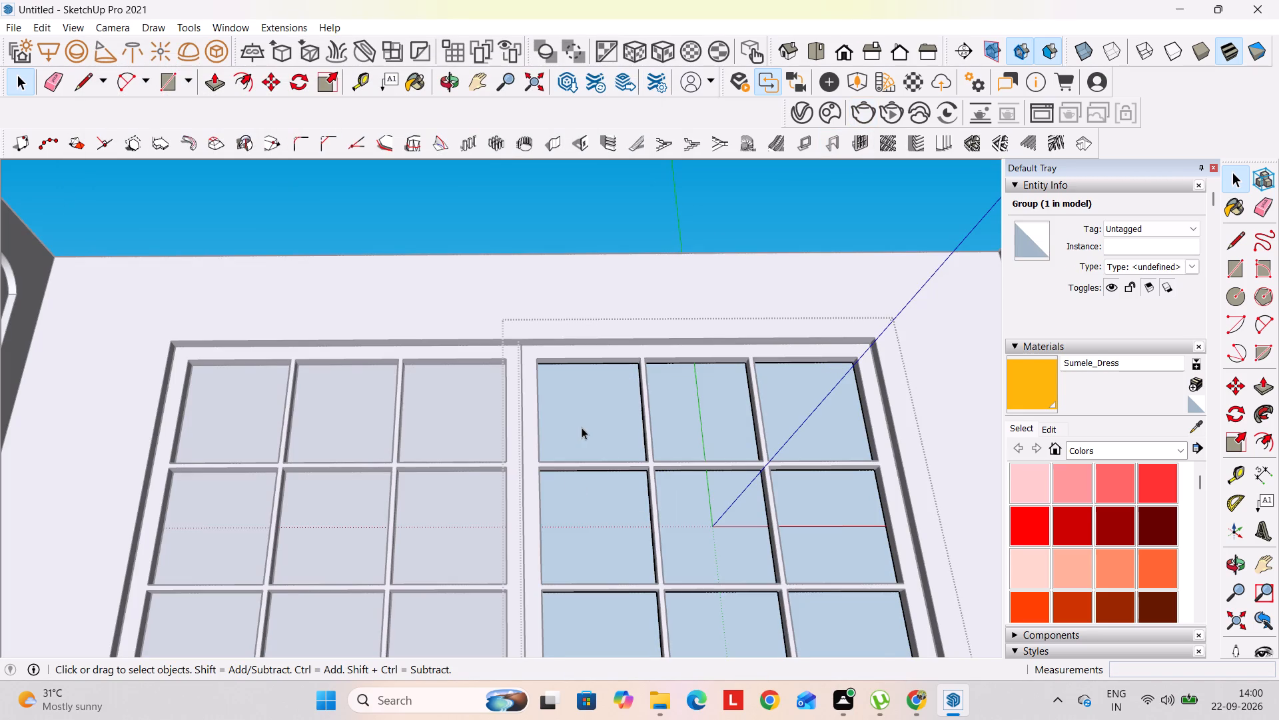
left_click(582, 427)
left_click(673, 433, "ctrl")
left_click(827, 425, "ctrl")
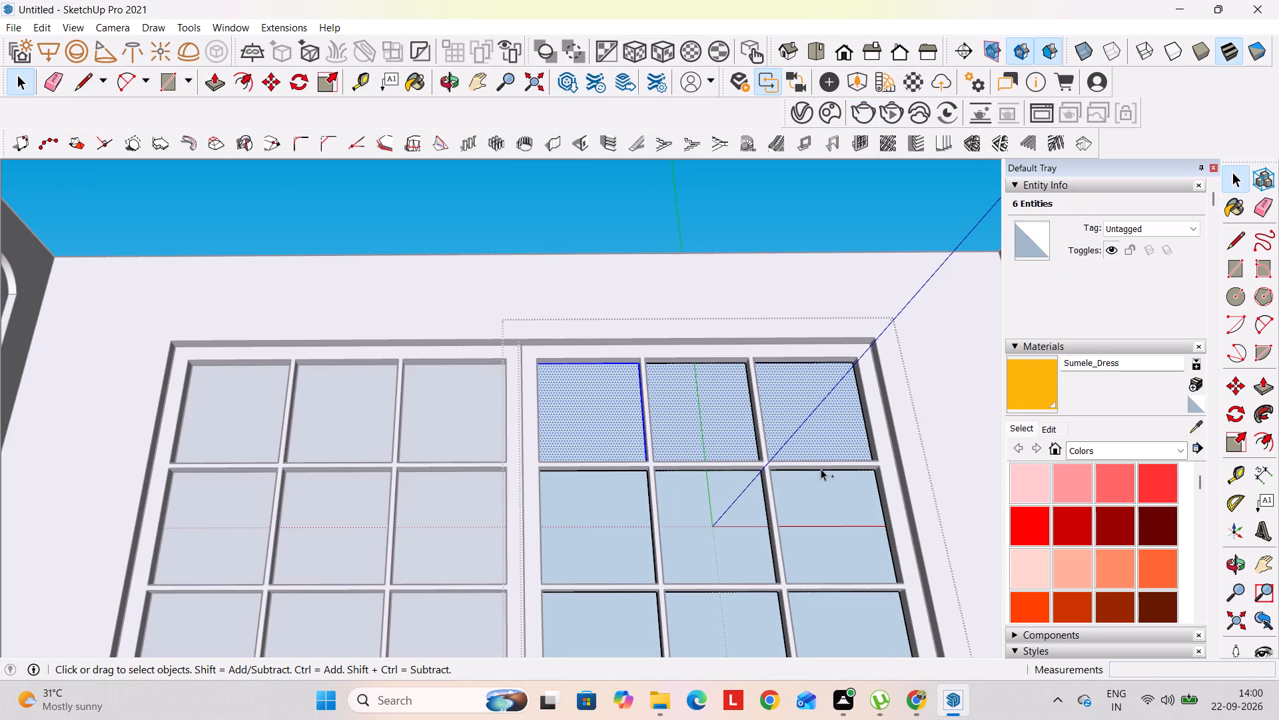
left_click(1119, 448)
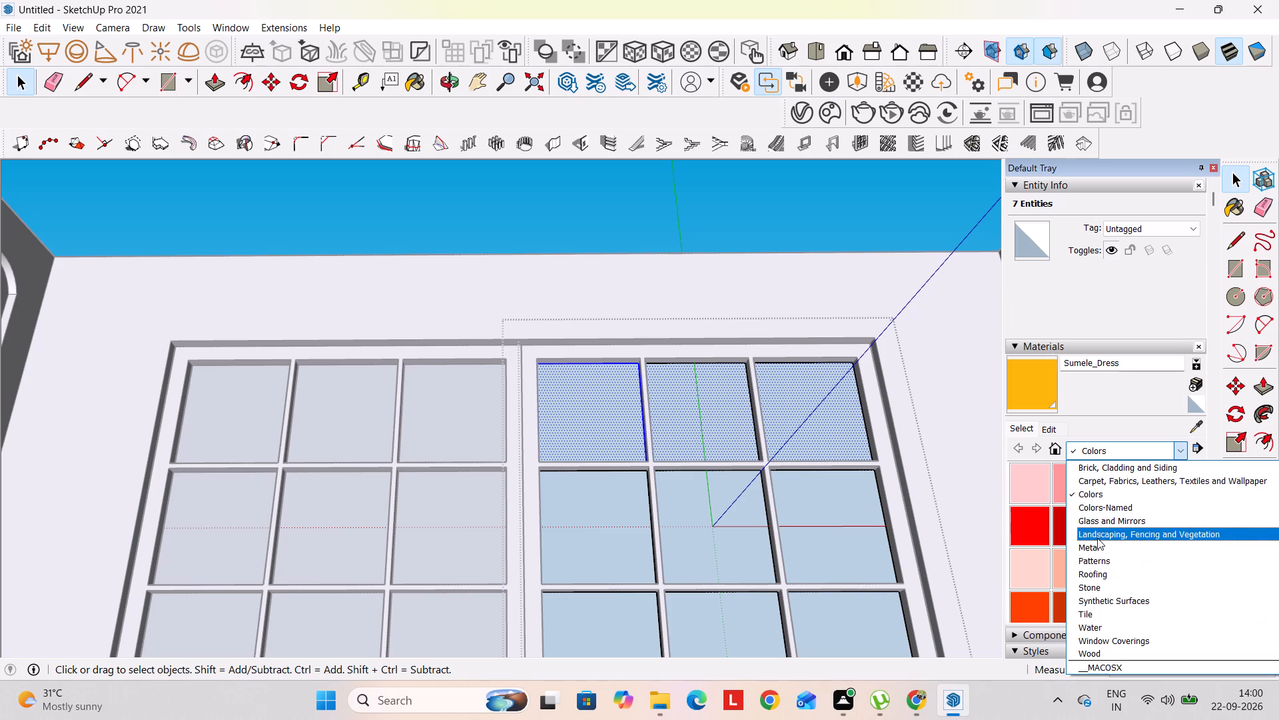
left_click(1104, 522)
left_click(1144, 533)
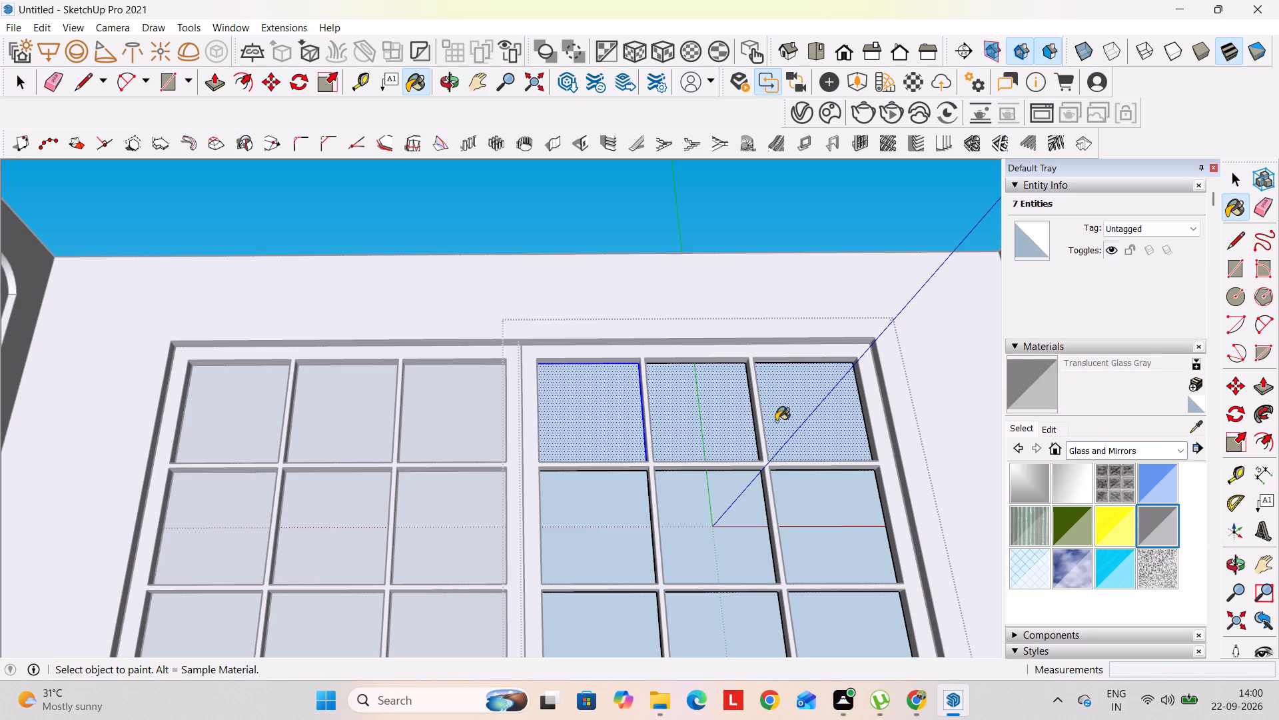
left_click(776, 421)
left_click(706, 411)
left_click(608, 495)
left_click(708, 515)
left_click(821, 511)
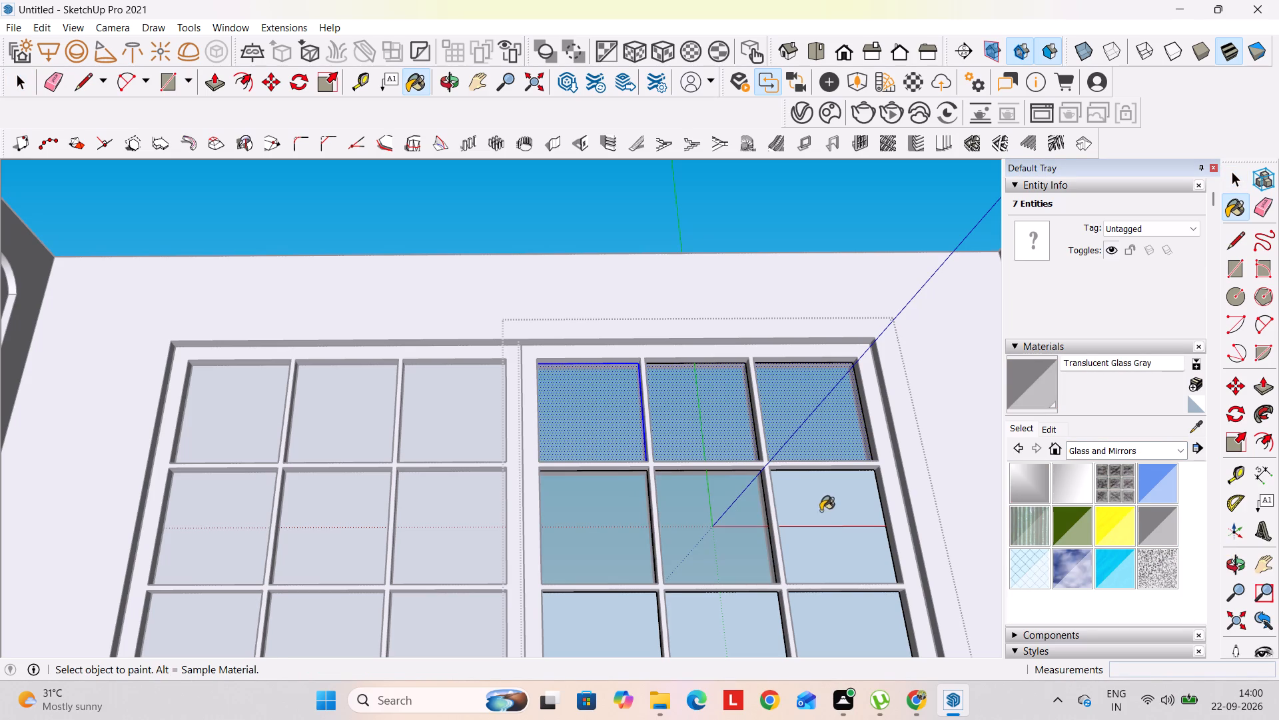
left_click(809, 621)
left_click(742, 626)
left_click(607, 625)
key("space")
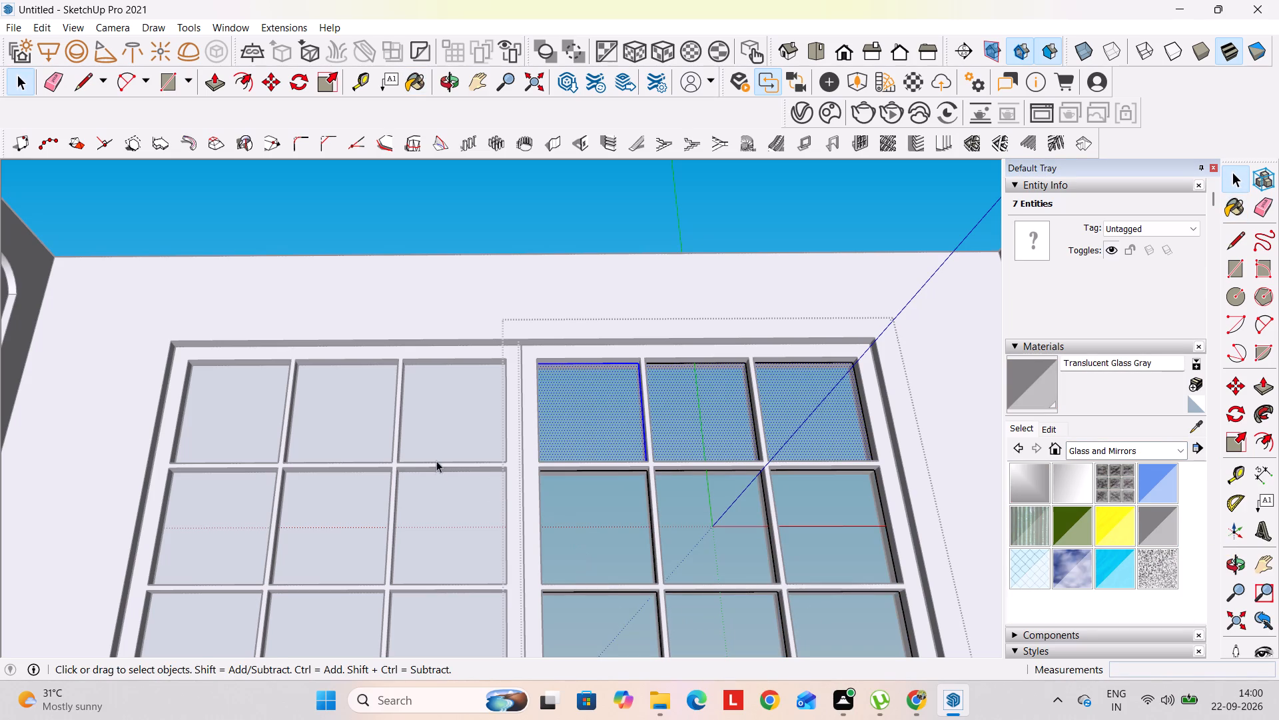
Select the right-hand window's entire frame and paint it with Metal Corrugated Shiny from the Metal materials.
left_click(604, 200)
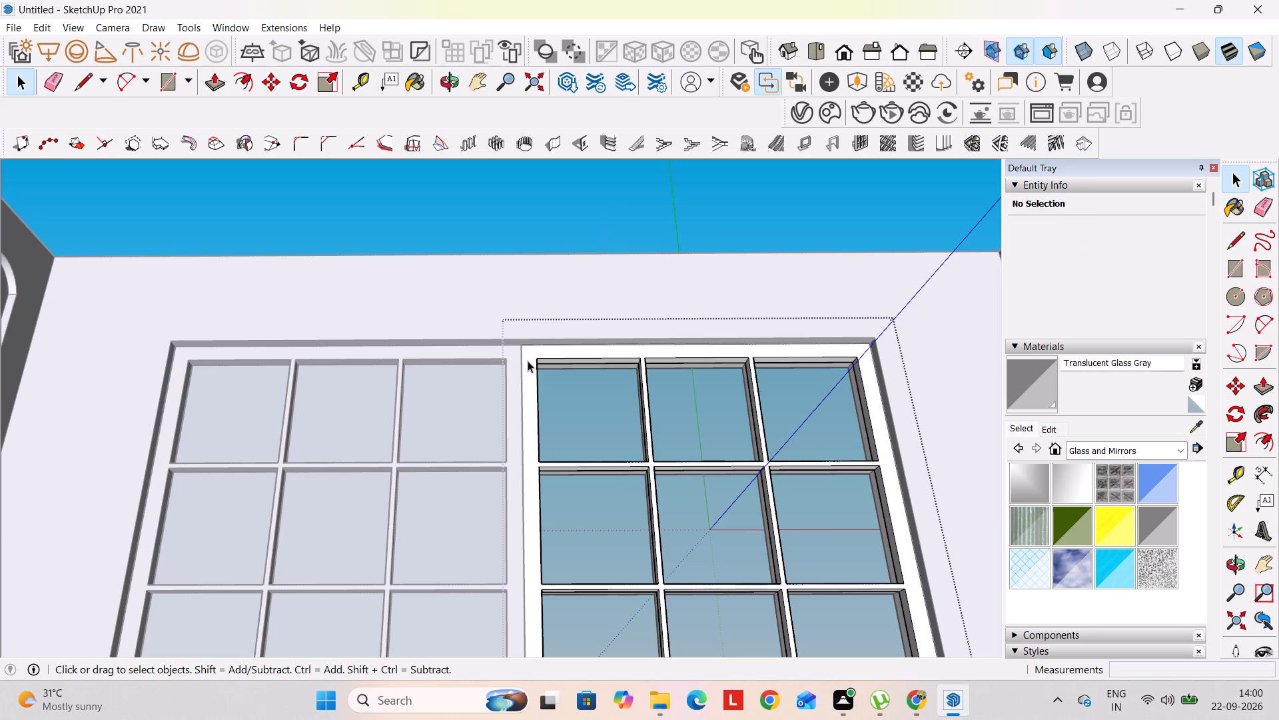
left_click(528, 361)
triple_click(528, 361)
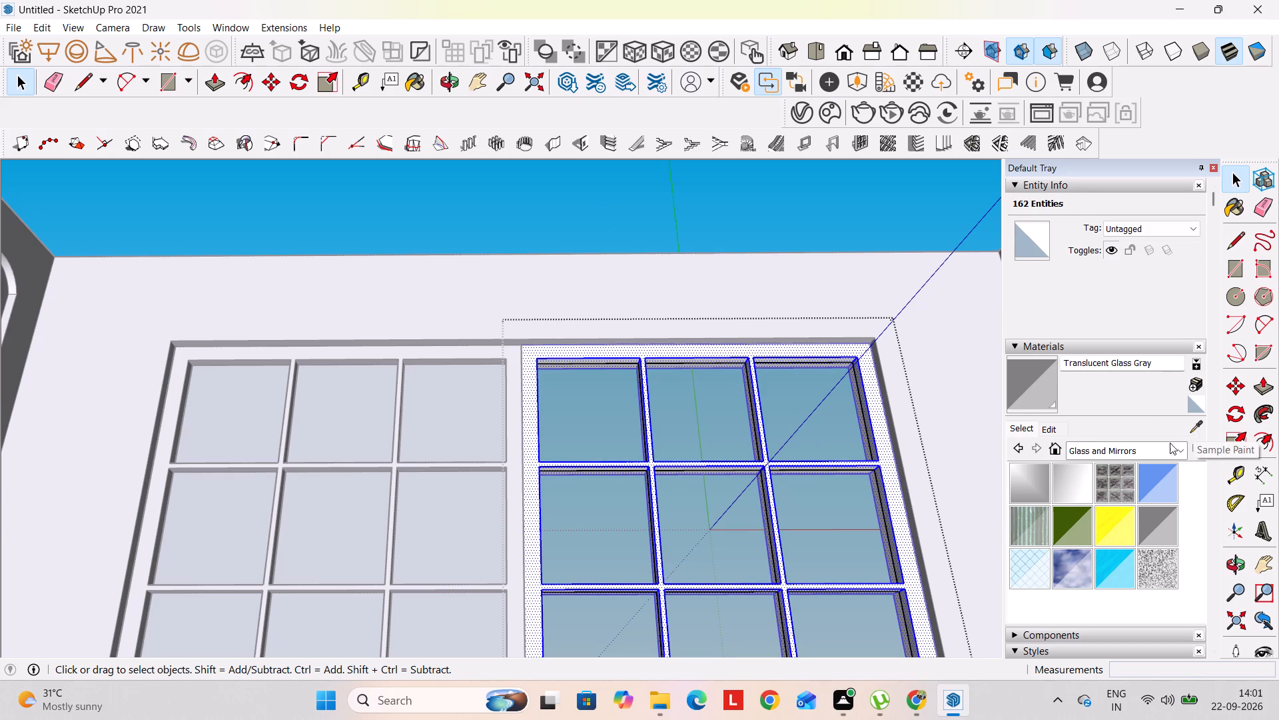
scroll(1152, 469, "down", 3)
scroll(1116, 368, "up", 2)
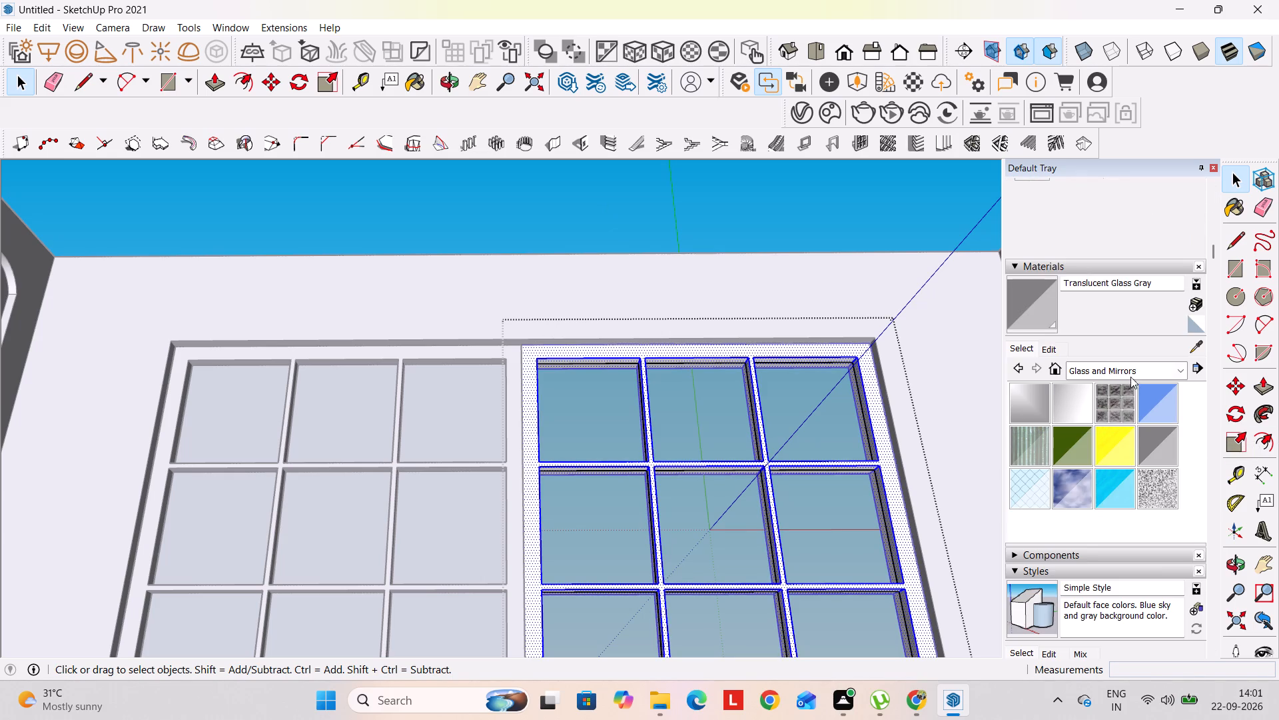
left_click(1130, 377)
left_click(1113, 464)
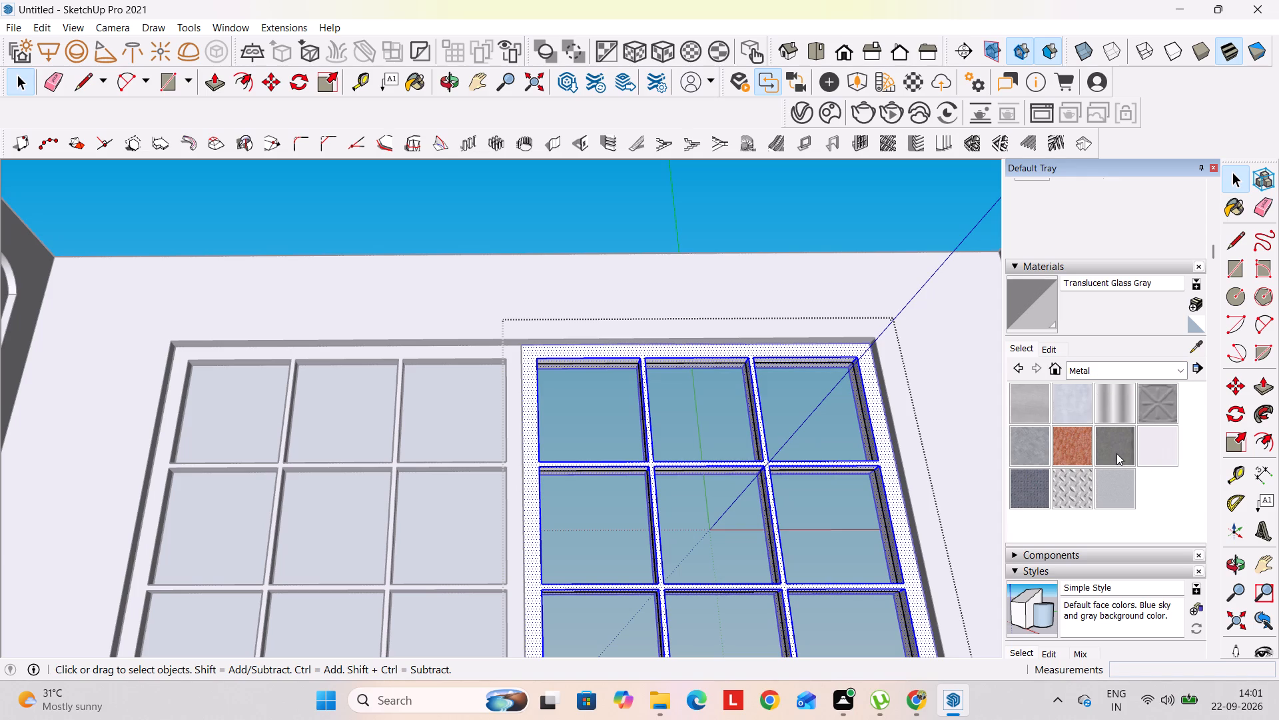
left_click(1112, 409)
left_click(647, 464)
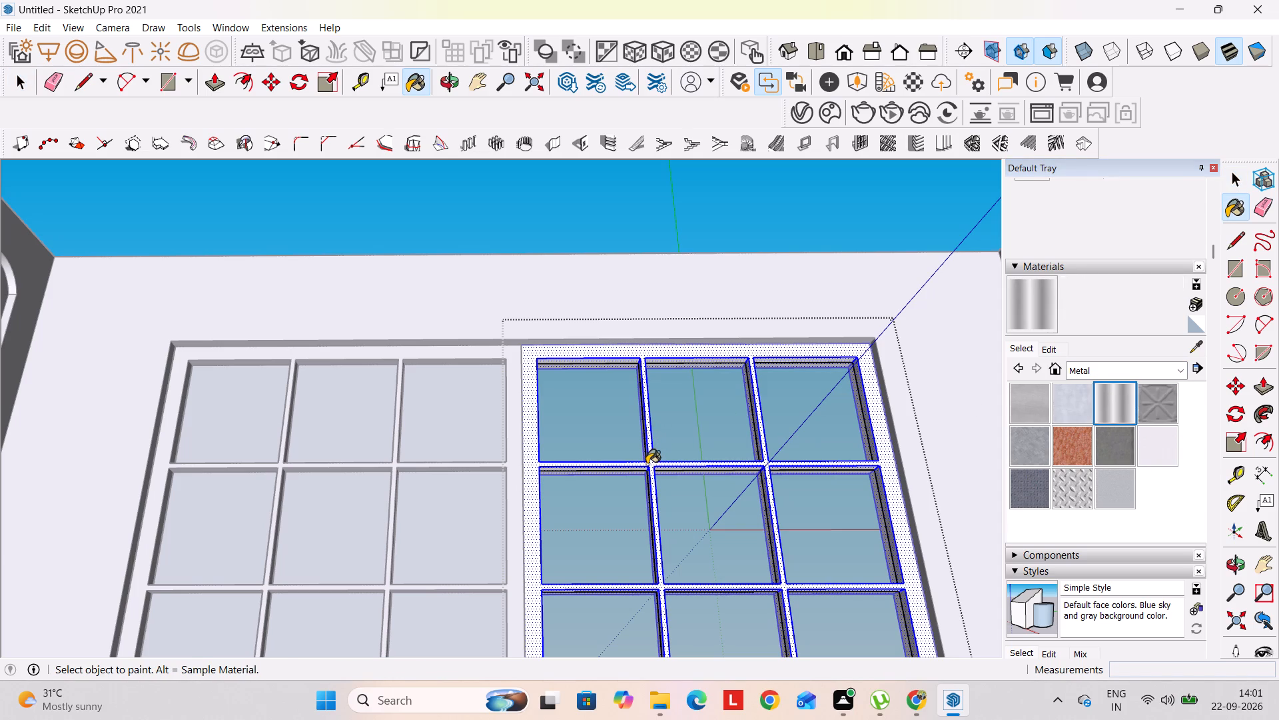
key("space")
Apply V-Ray Tri-Planar Projection (Fit) to the right-hand window frame's metal texture and leave the group.
right_click(648, 349)
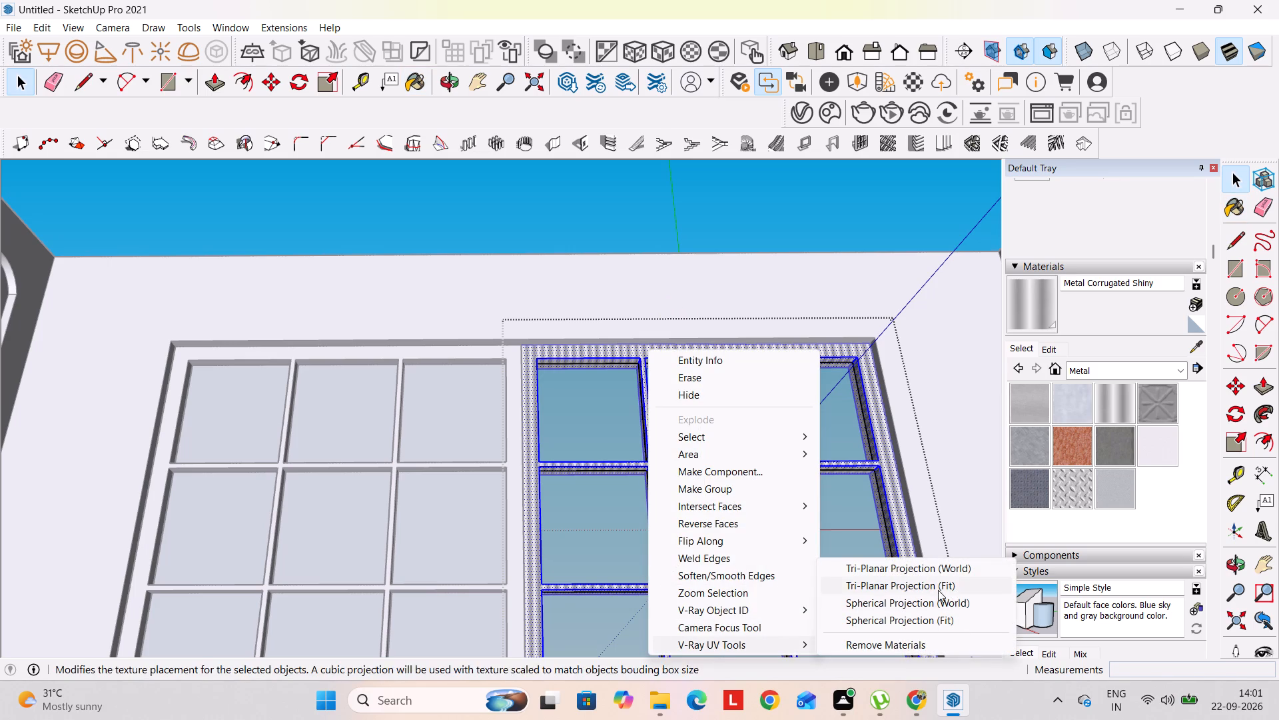
left_click(932, 585)
left_click(618, 221)
Sample the gray glass from the right-hand window and paint the left-hand window's panes with it.
middle_click_drag(638, 429, 628, 563)
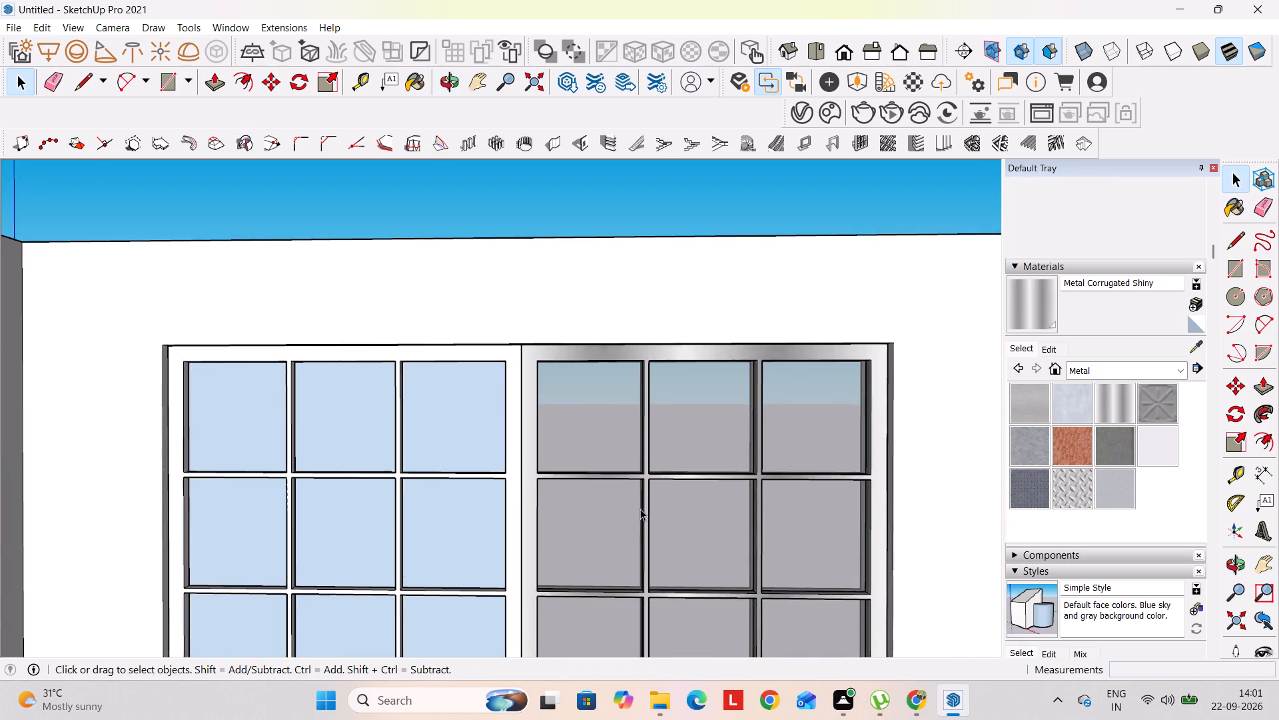
scroll(640, 509, "down", 4)
middle_click_drag(650, 512, 683, 391, "shift")
double_click(532, 421)
left_click(536, 412)
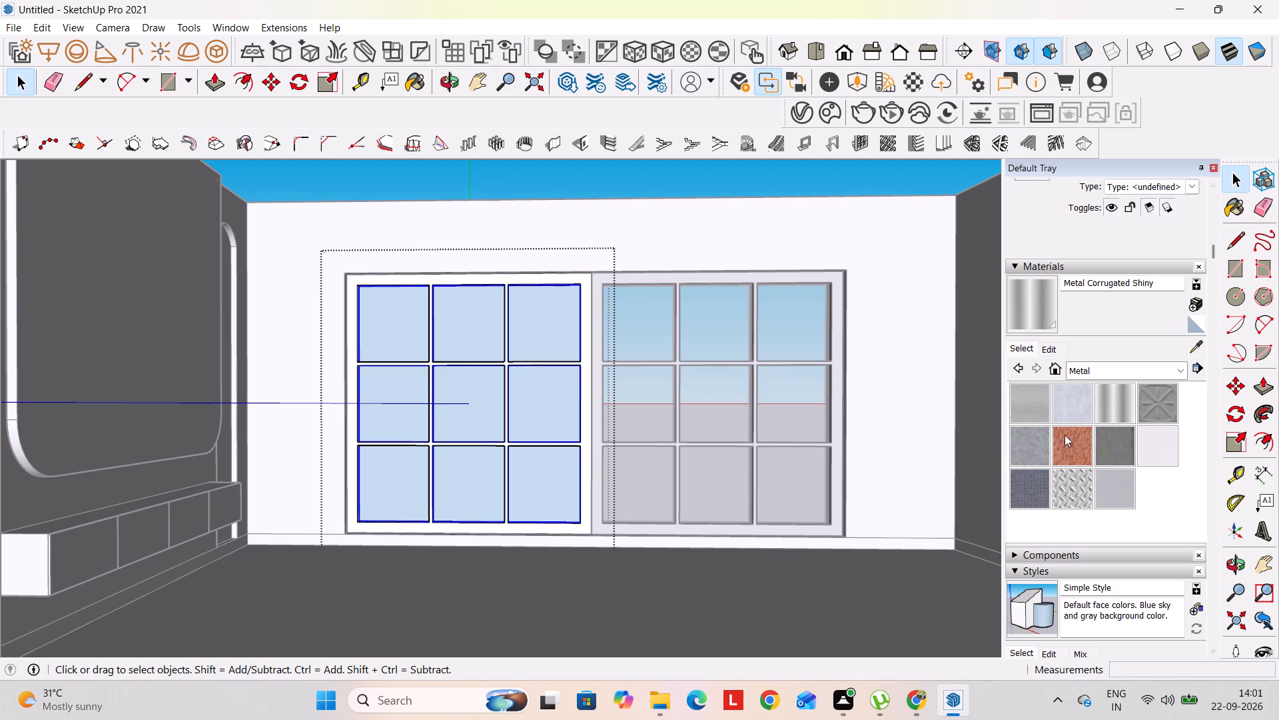
left_click(1196, 346)
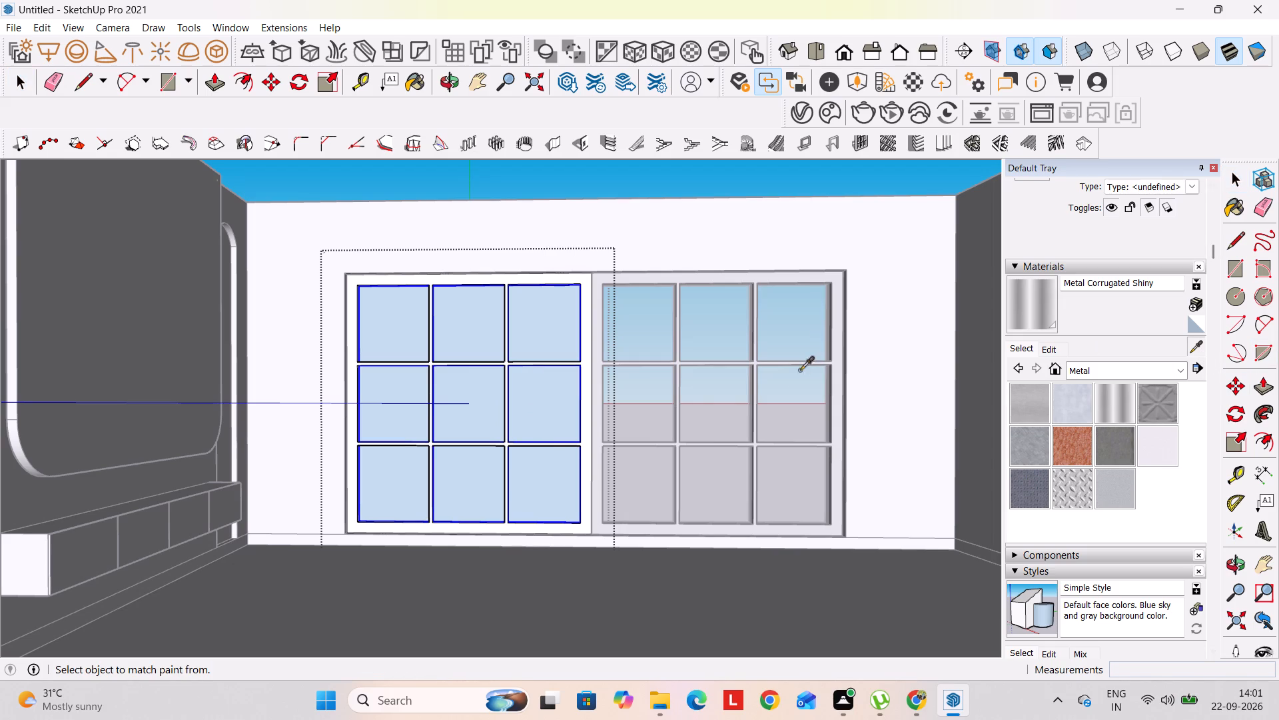
left_click(795, 390)
left_click(422, 350)
key("space")
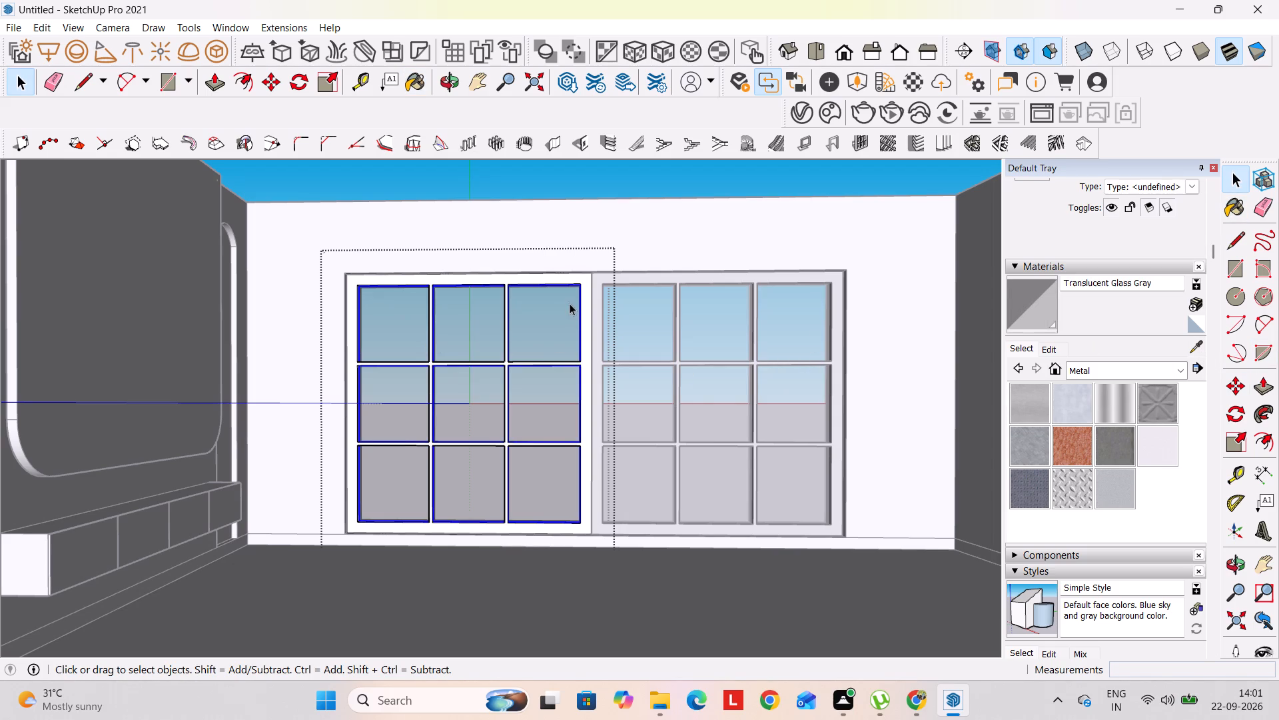
Select the left-hand window's frame and paint it with Metal Corrugated Shiny.
left_click(583, 275)
left_click(671, 185)
double_click(565, 278)
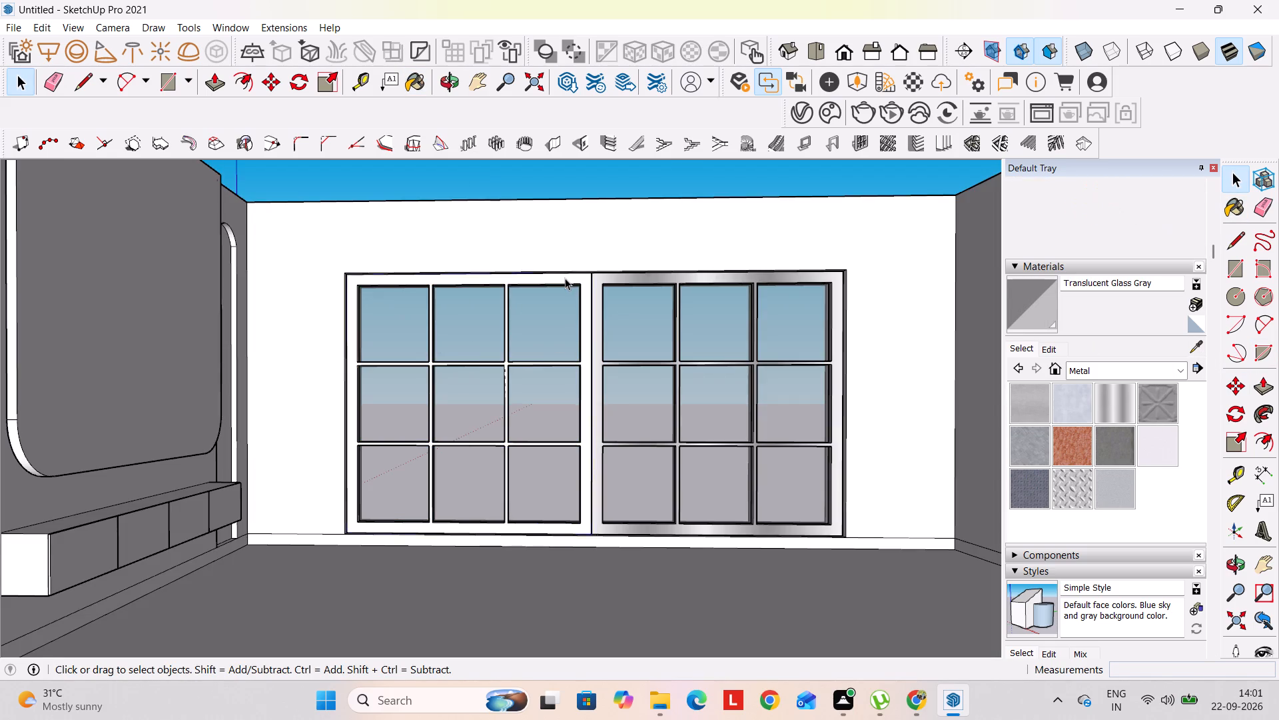
left_click(565, 278)
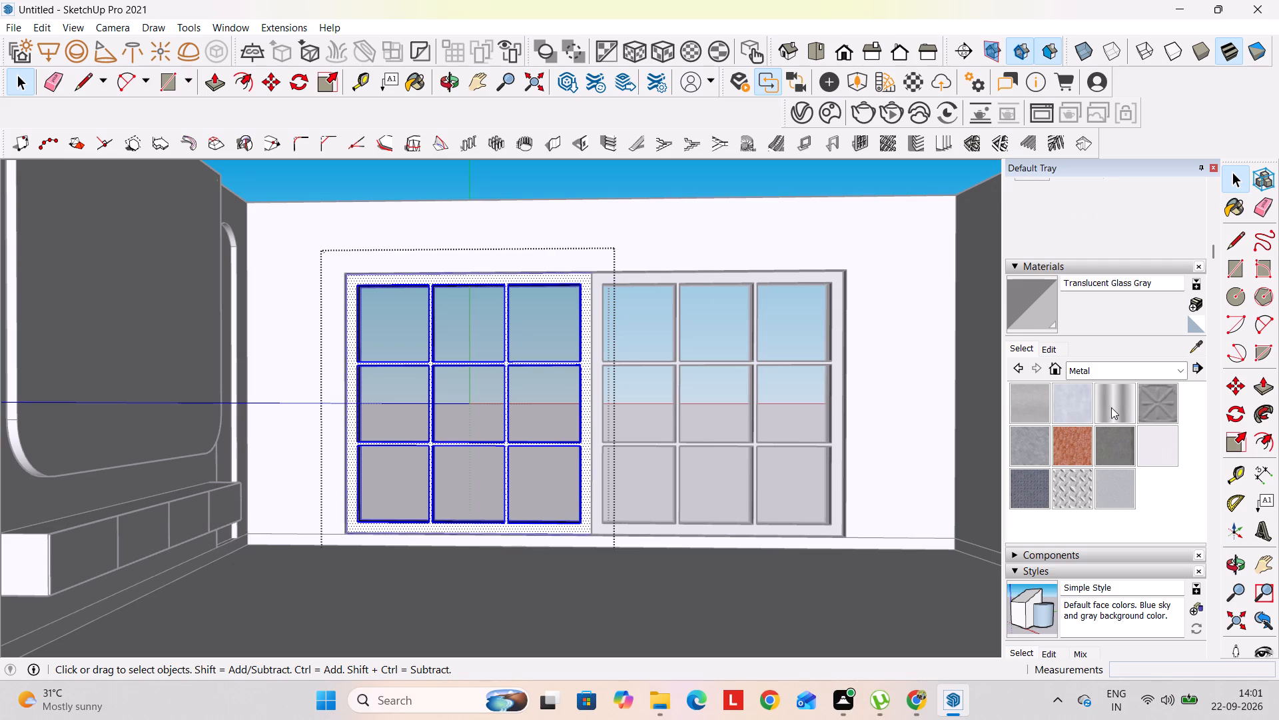
left_click(1111, 407)
left_click(505, 281)
key("space")
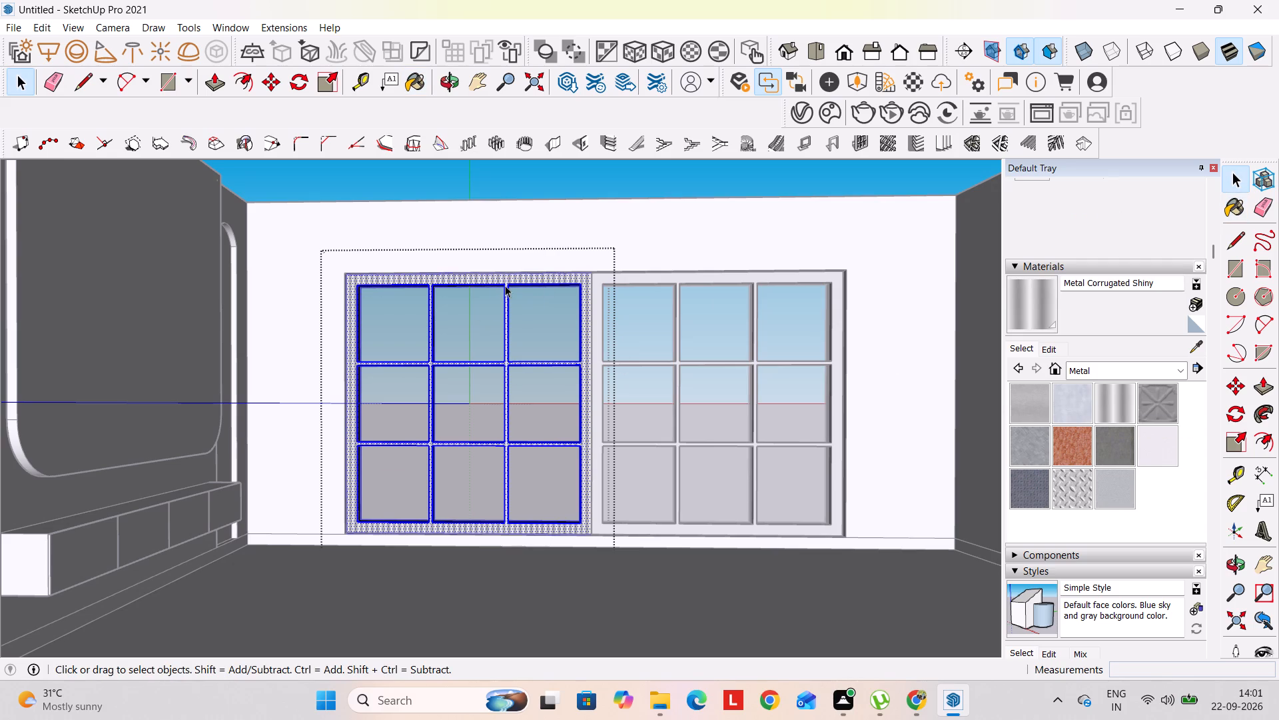
Apply V-Ray Tri-Planar Projection (Fit) to the left-hand window frame's metal texture and leave the group.
double_click(502, 285)
left_click(502, 283)
right_click(507, 279)
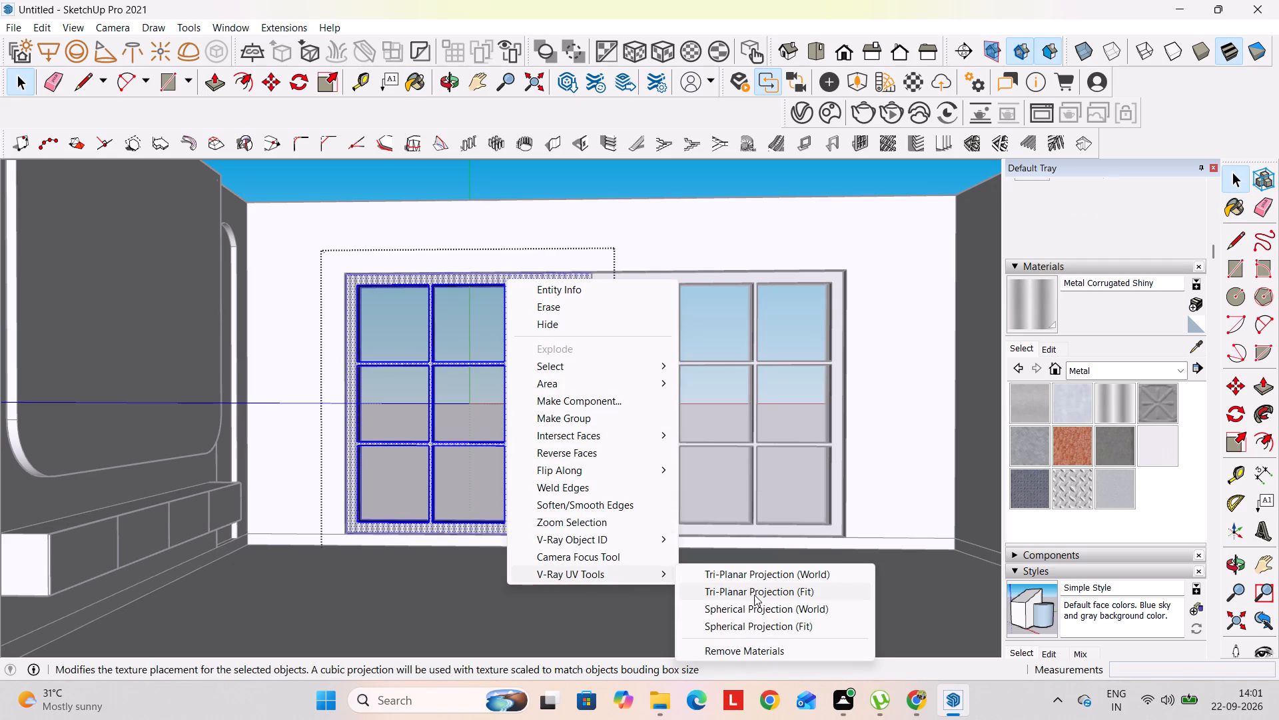
left_click(755, 595)
left_click(693, 188)
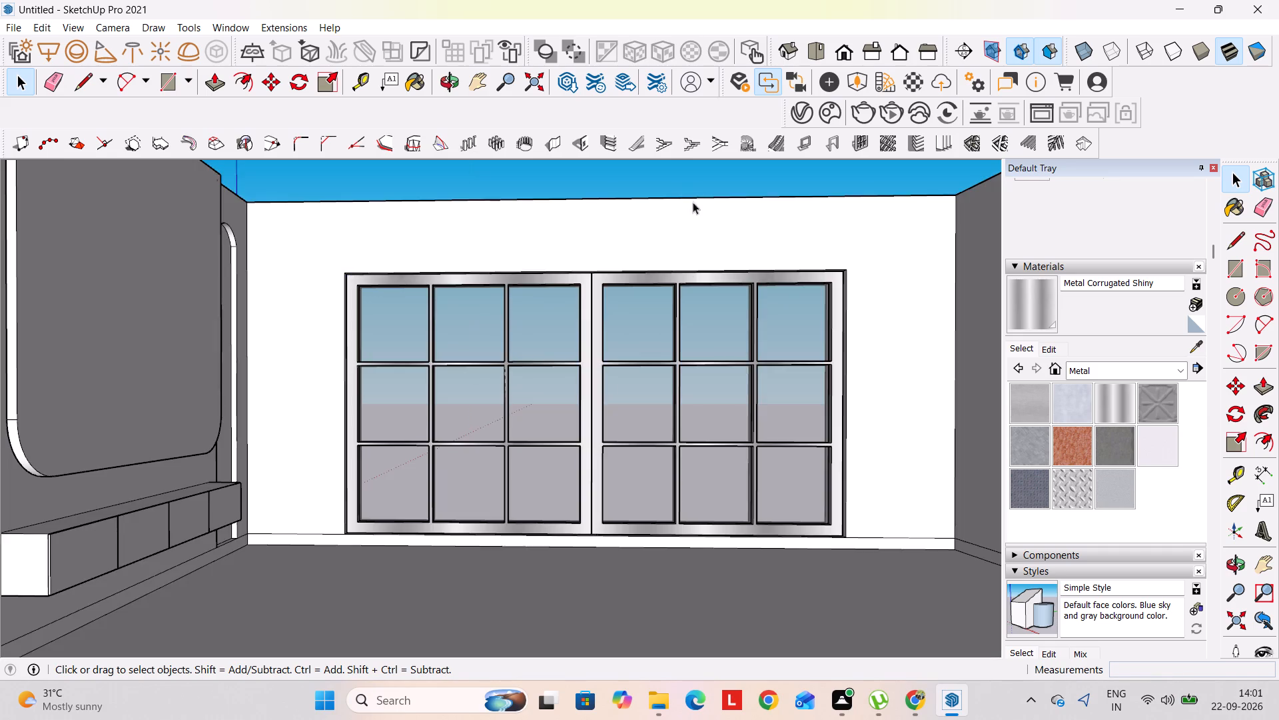
Examine the whole room from several outside angles, including the finished window, the side walls and the detached rounded panel.
scroll(715, 355, "down", 4)
middle_click_drag(758, 369, 590, 495)
scroll(572, 468, "down", 3)
middle_click_drag(700, 499, 651, 523)
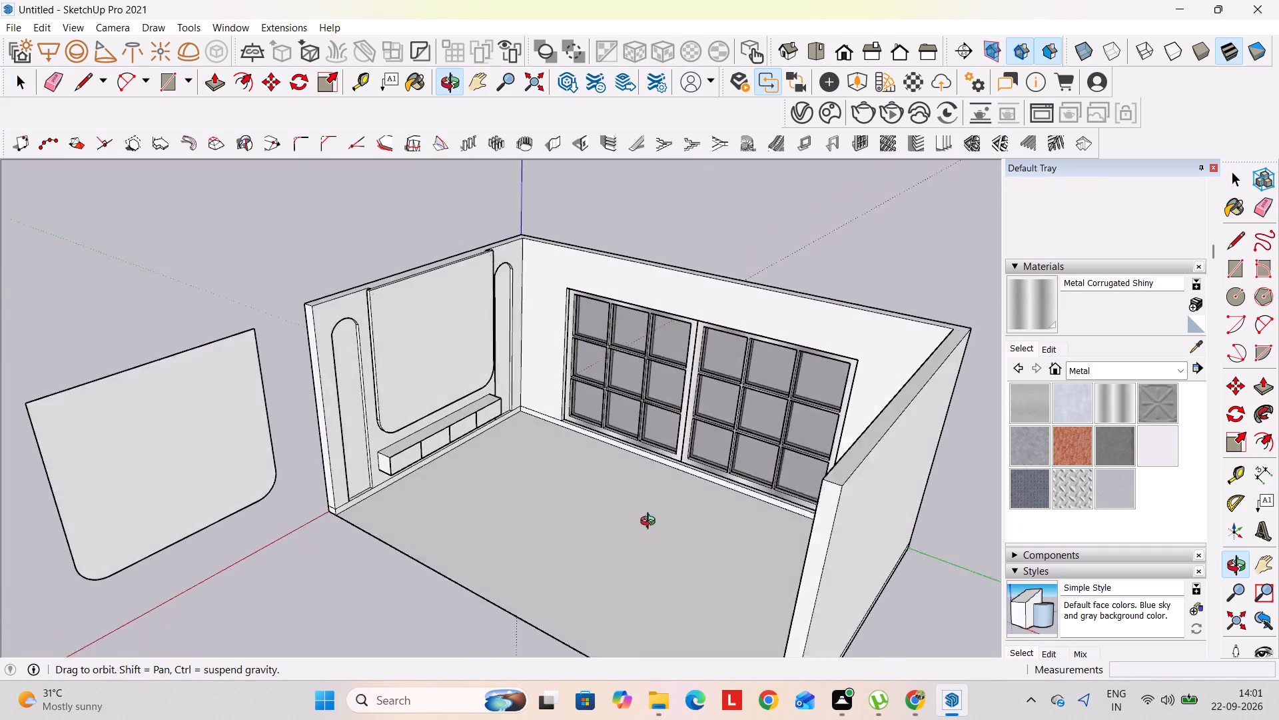
middle_click_drag(651, 523, 552, 524)
middle_click_drag(496, 500, 743, 416)
middle_click_drag(813, 421, 722, 439)
middle_click_drag(582, 447, 889, 488)
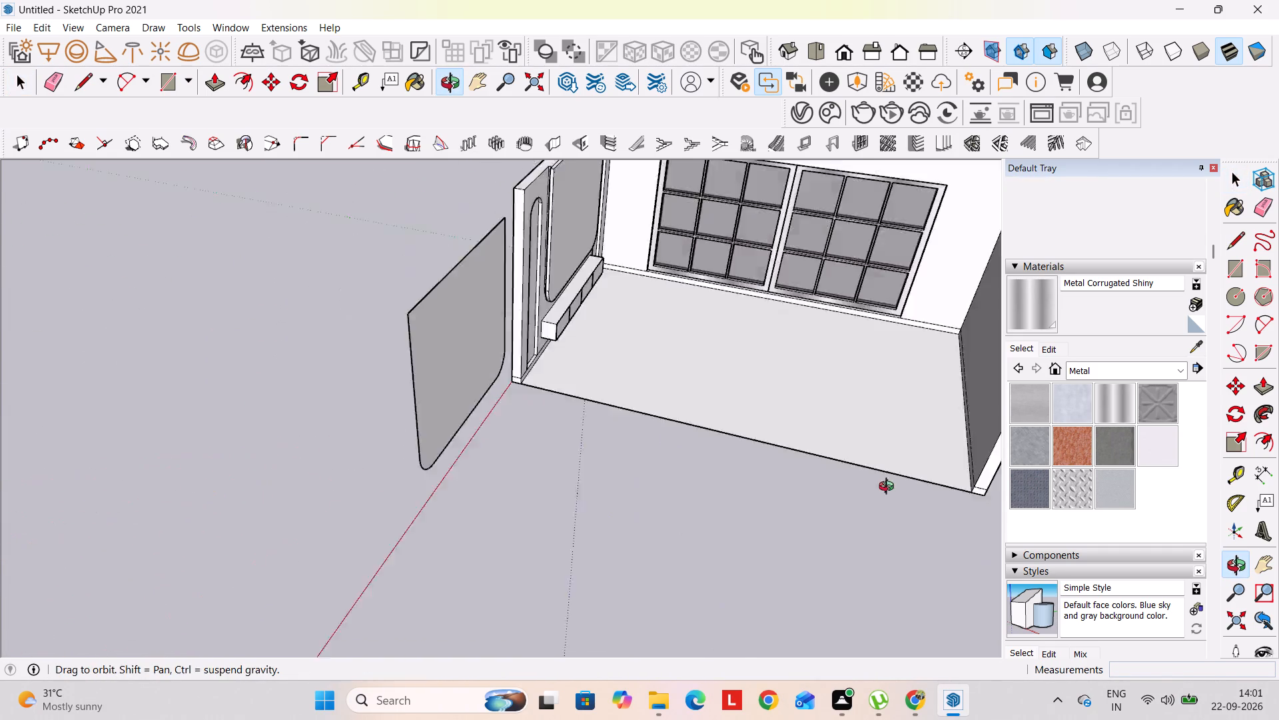
middle_click_drag(889, 488, 1090, 418)
middle_click_drag(796, 376, 705, 422, "shift")
middle_click_drag(448, 407, 9, 417)
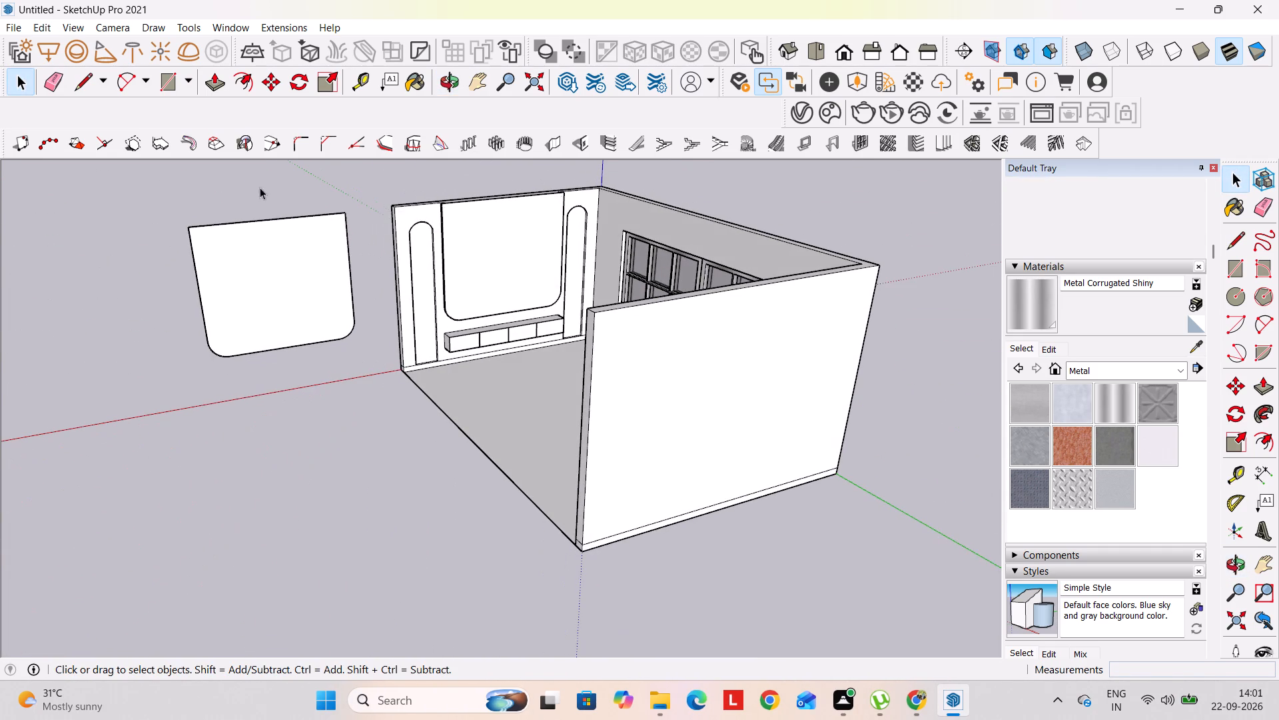
Delete the detached rounded panel lying outside the room beside the panelled wall.
left_click_drag(351, 197, 183, 363)
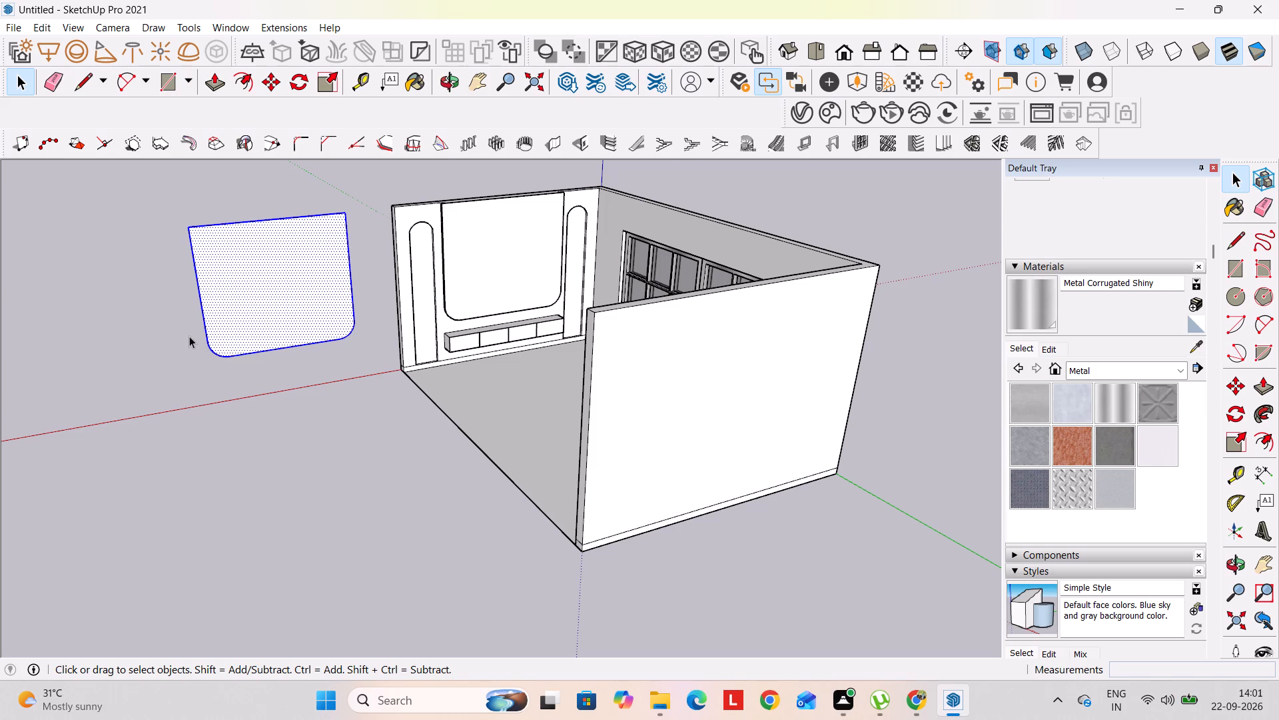
key("Delete")
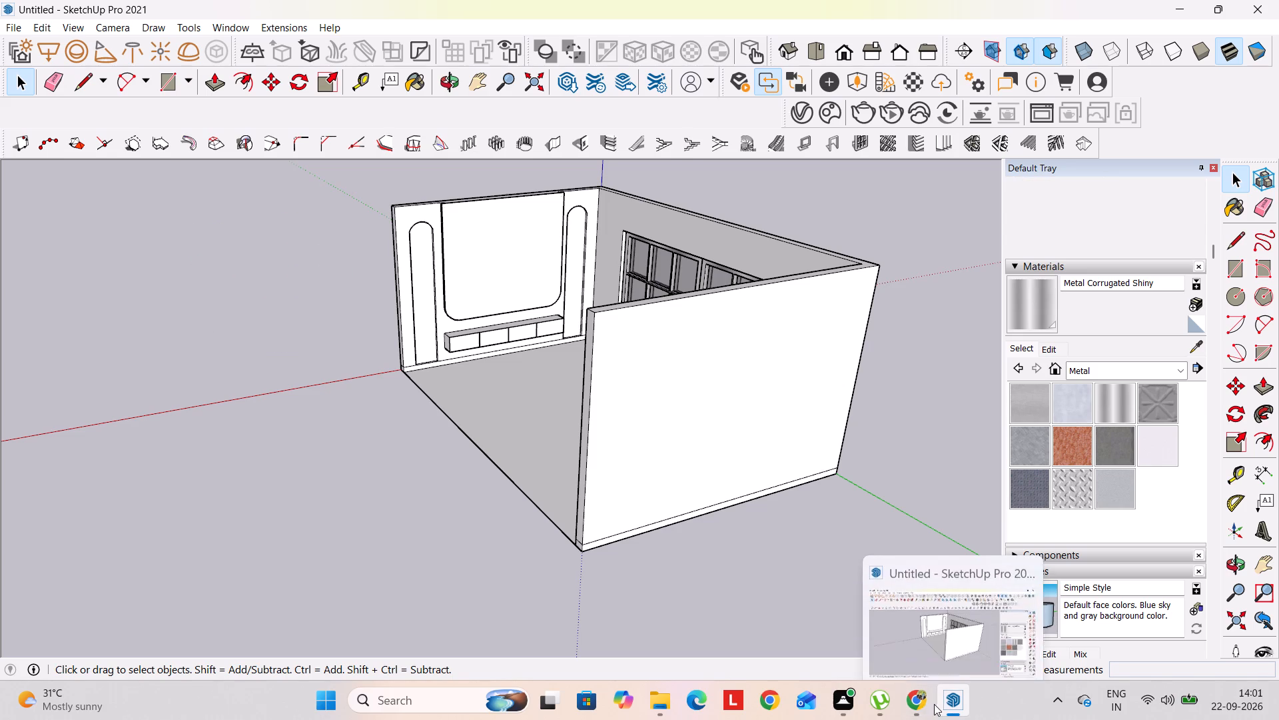
Switch to 3D Warehouse in Chrome and sign in to the Trimble account with Google.
left_click(926, 707)
left_click(207, 0)
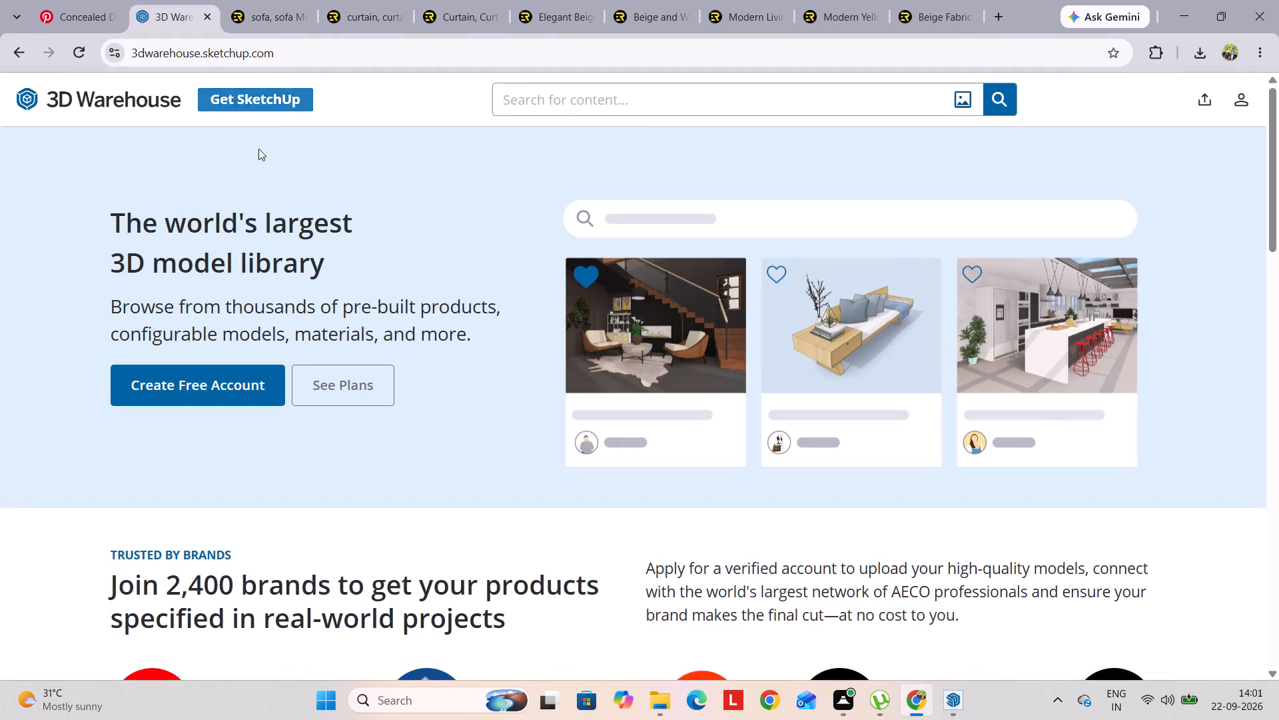
left_click(1246, 104)
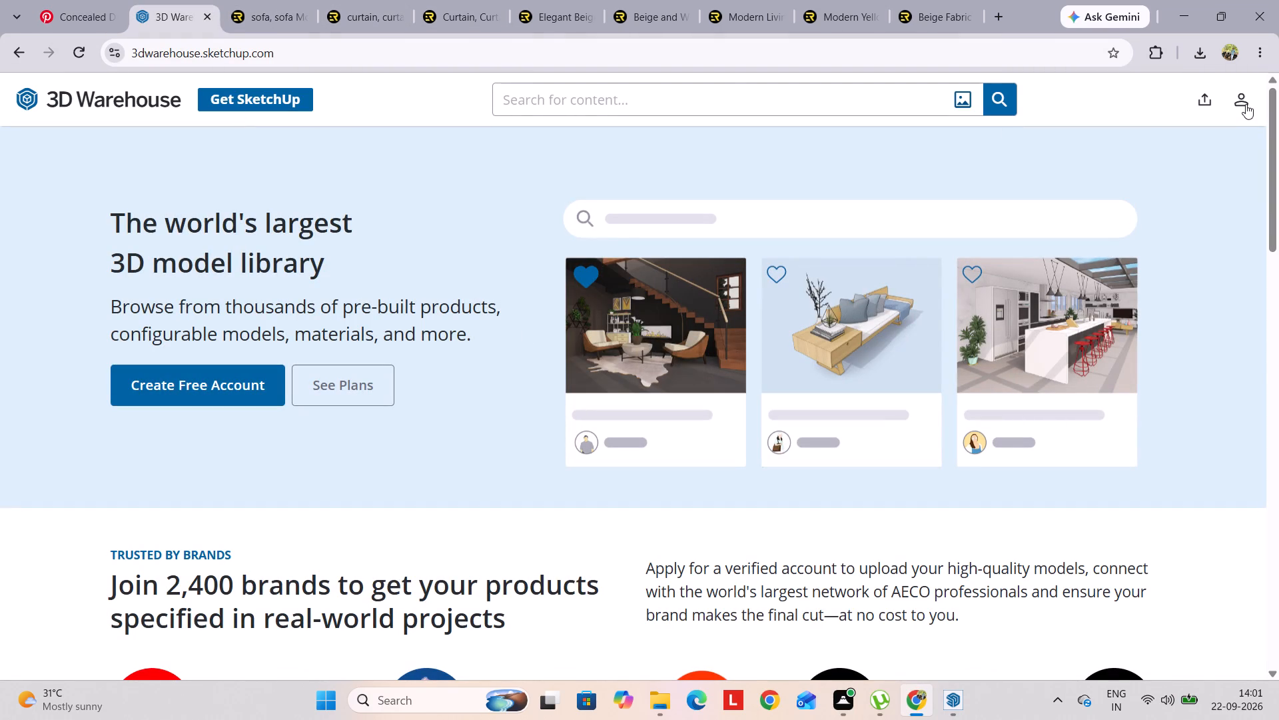
left_click(1090, 219)
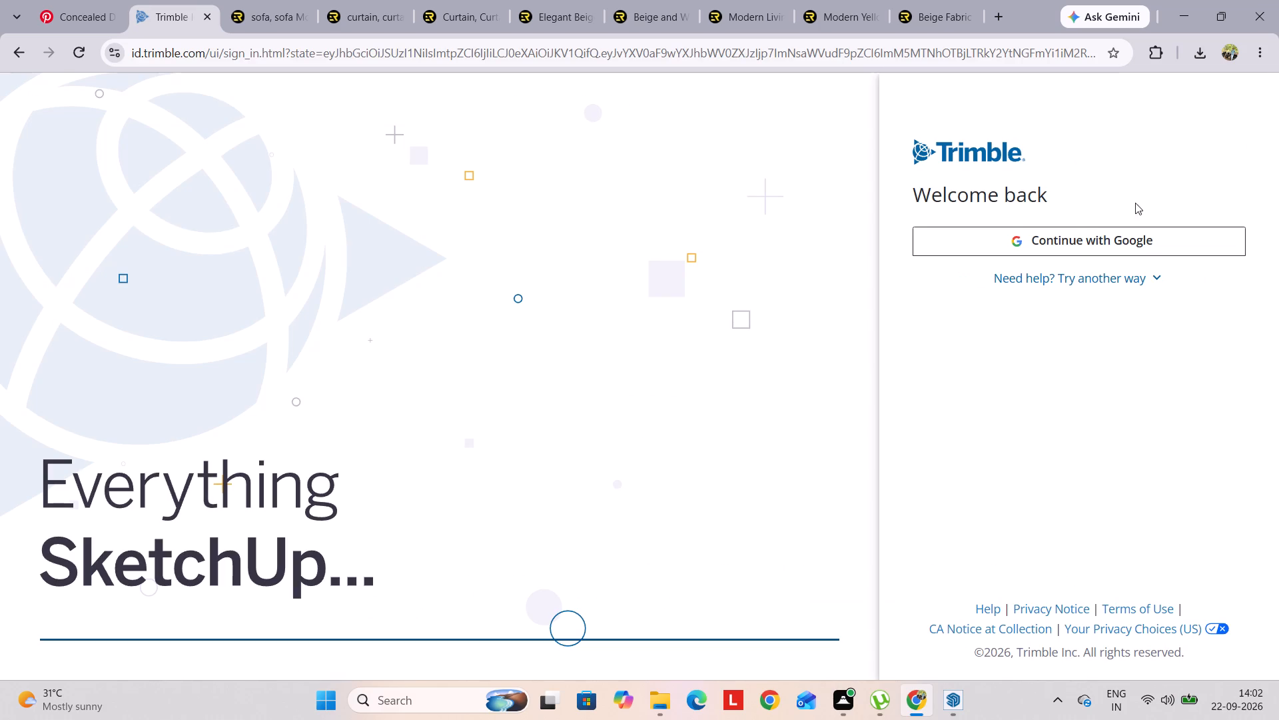
left_click(1076, 243)
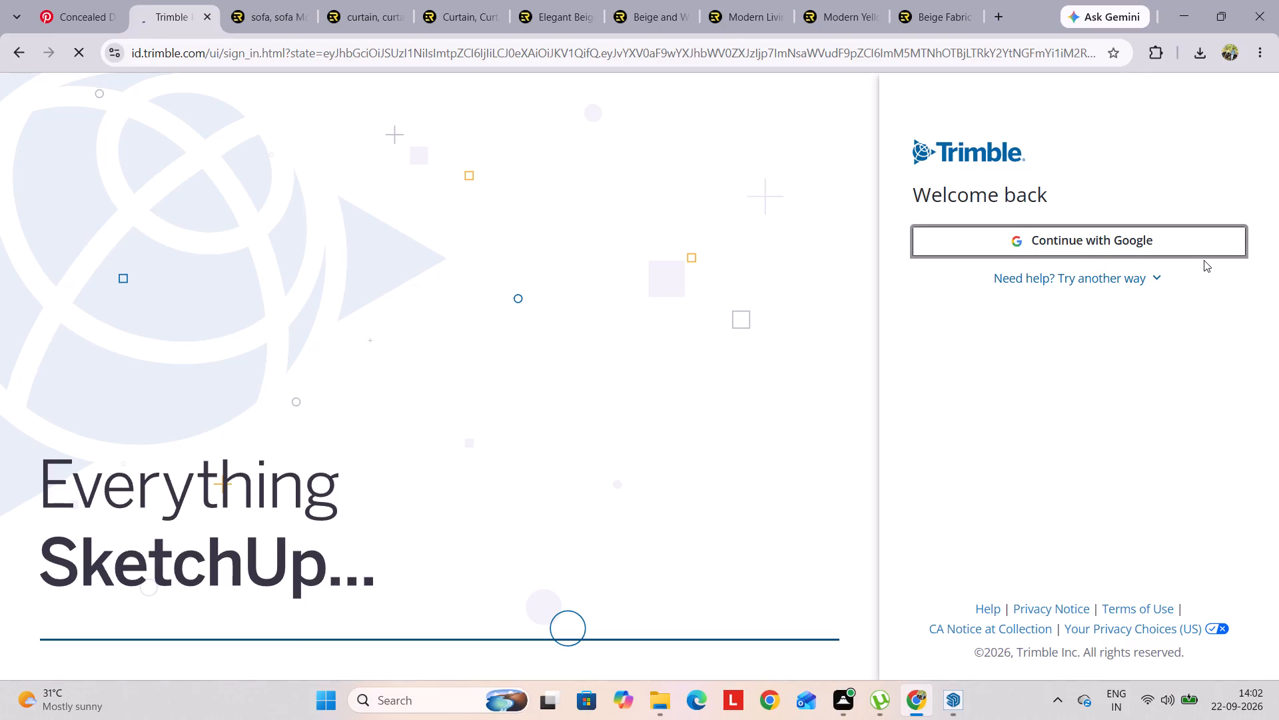
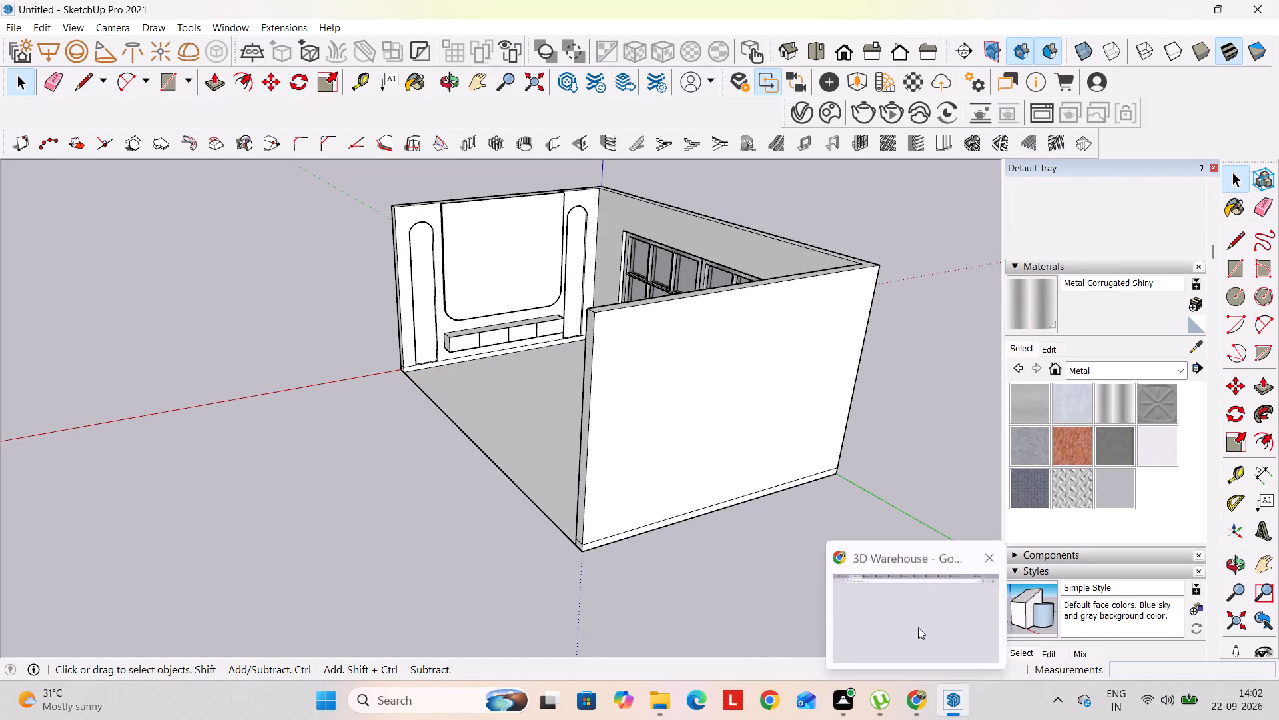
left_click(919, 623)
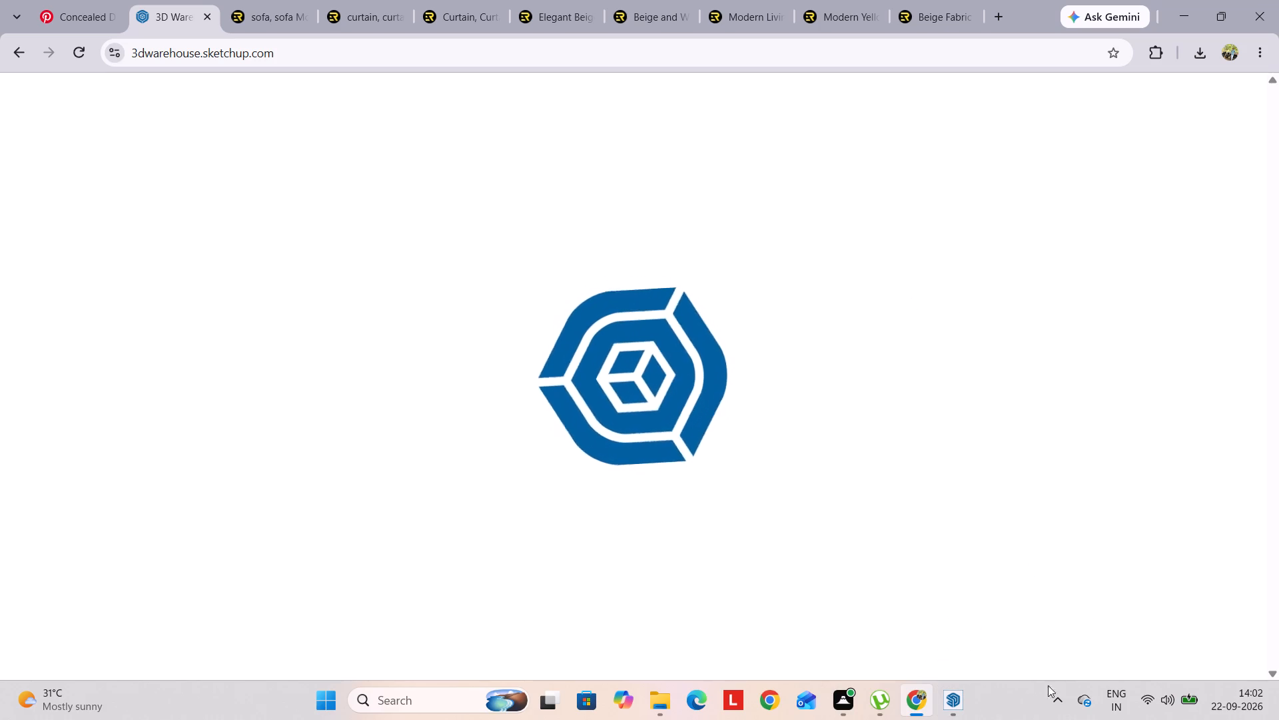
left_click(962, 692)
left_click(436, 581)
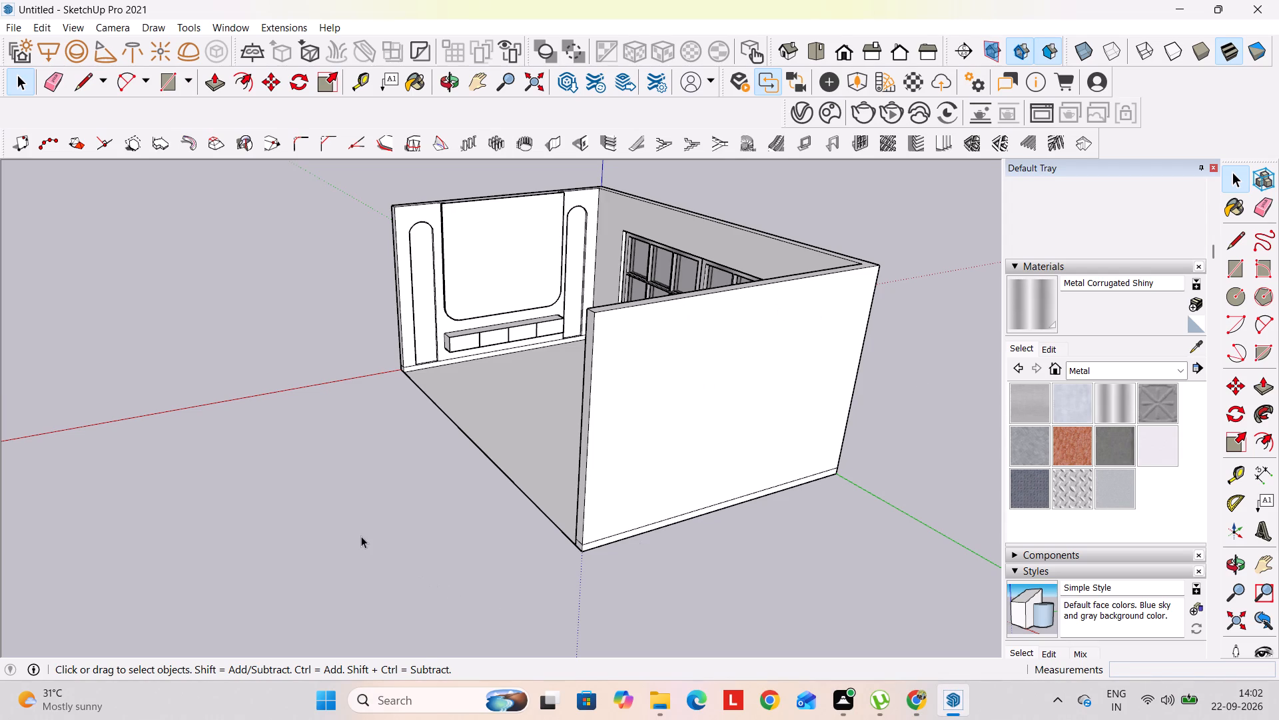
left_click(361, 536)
Place two vertical guides on the blank end wall: one 1' in from its free edge, another 3' further inward.
middle_click_drag(371, 515, 925, 528)
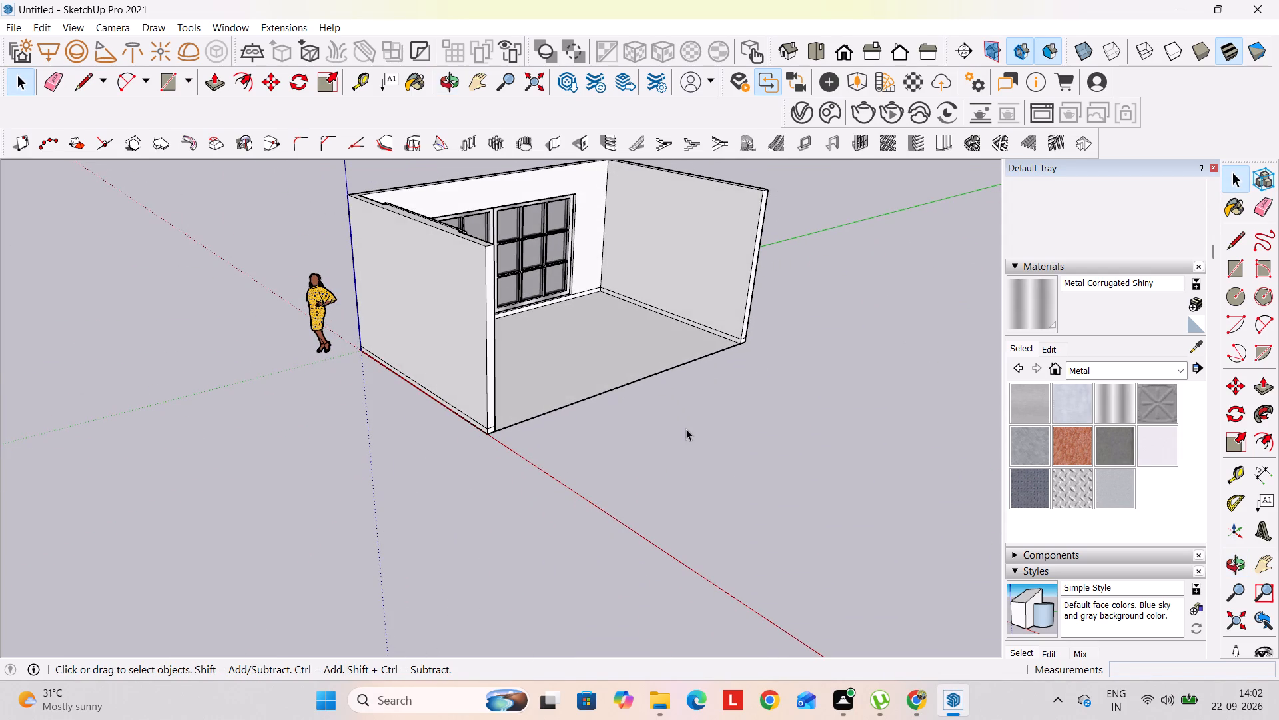
middle_click_drag(689, 425, 634, 597, "shift")
middle_click_drag(562, 556, 787, 556)
middle_click_drag(604, 412, 574, 505, "shift")
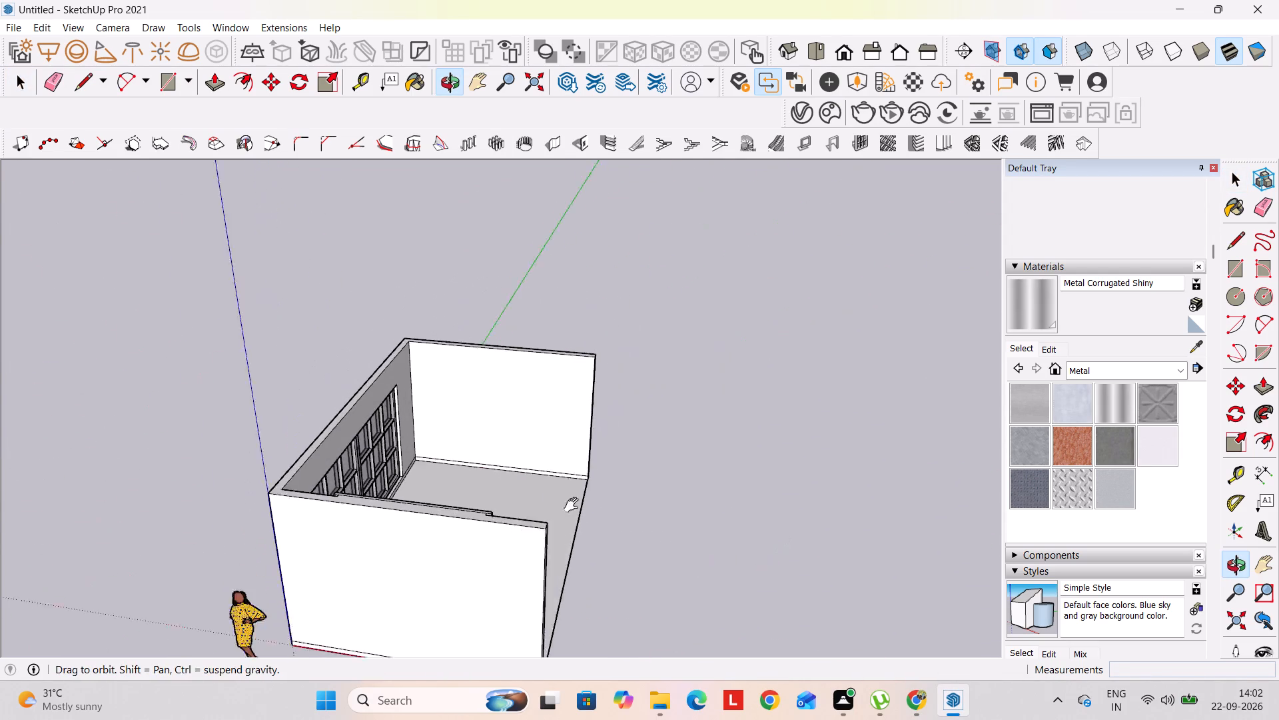
middle_click_drag(574, 505, 549, 575, "shift")
middle_click_drag(402, 583, 470, 587)
scroll(471, 551, "up", 9)
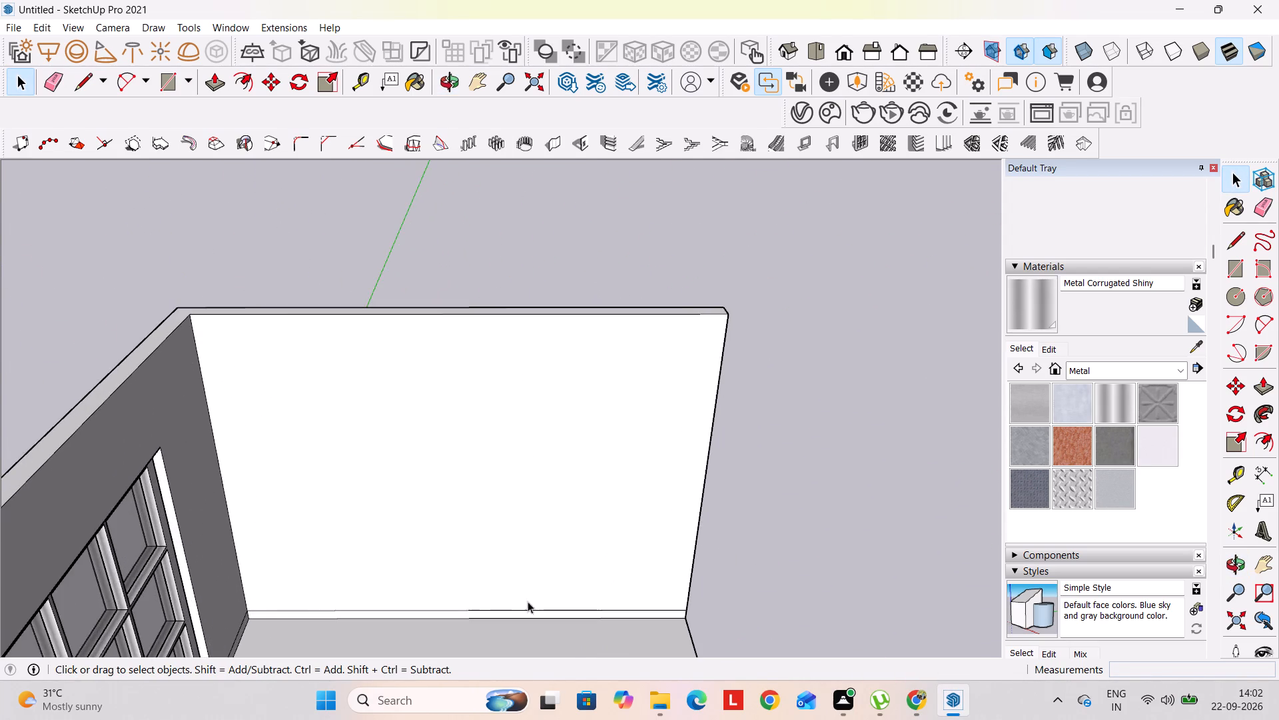
middle_click_drag(533, 603, 543, 549)
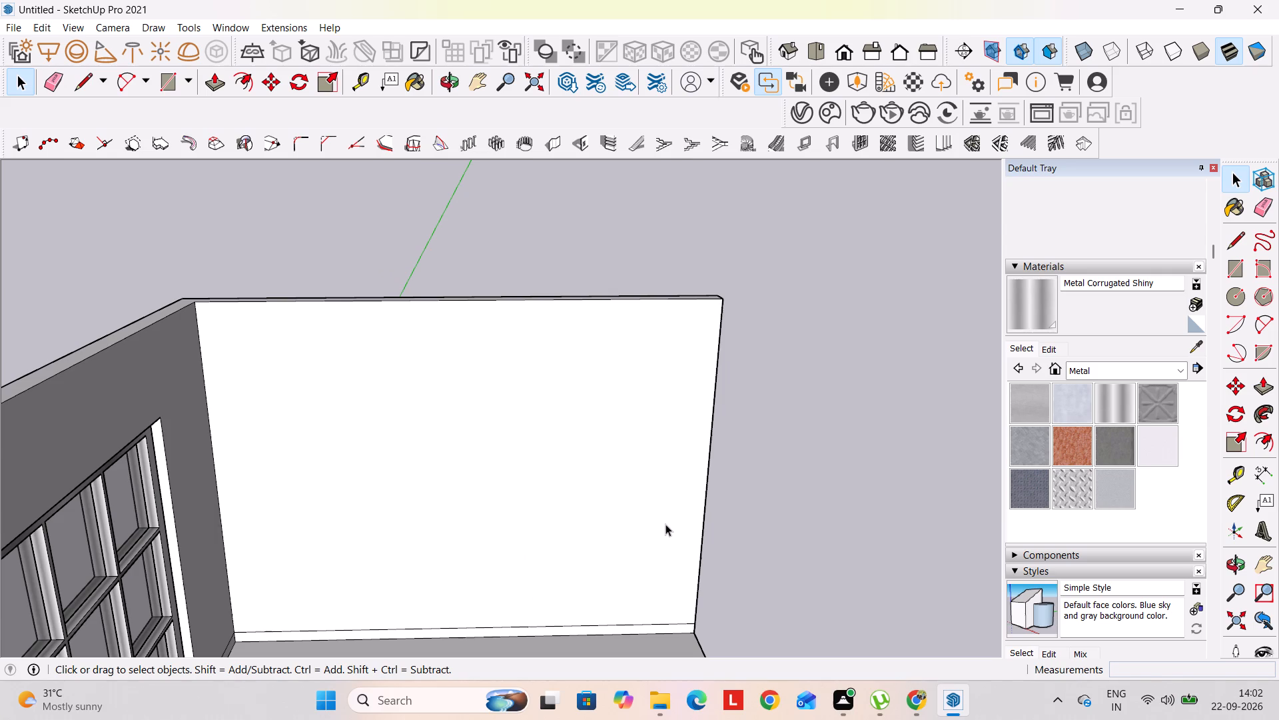
key("t")
left_click(702, 487)
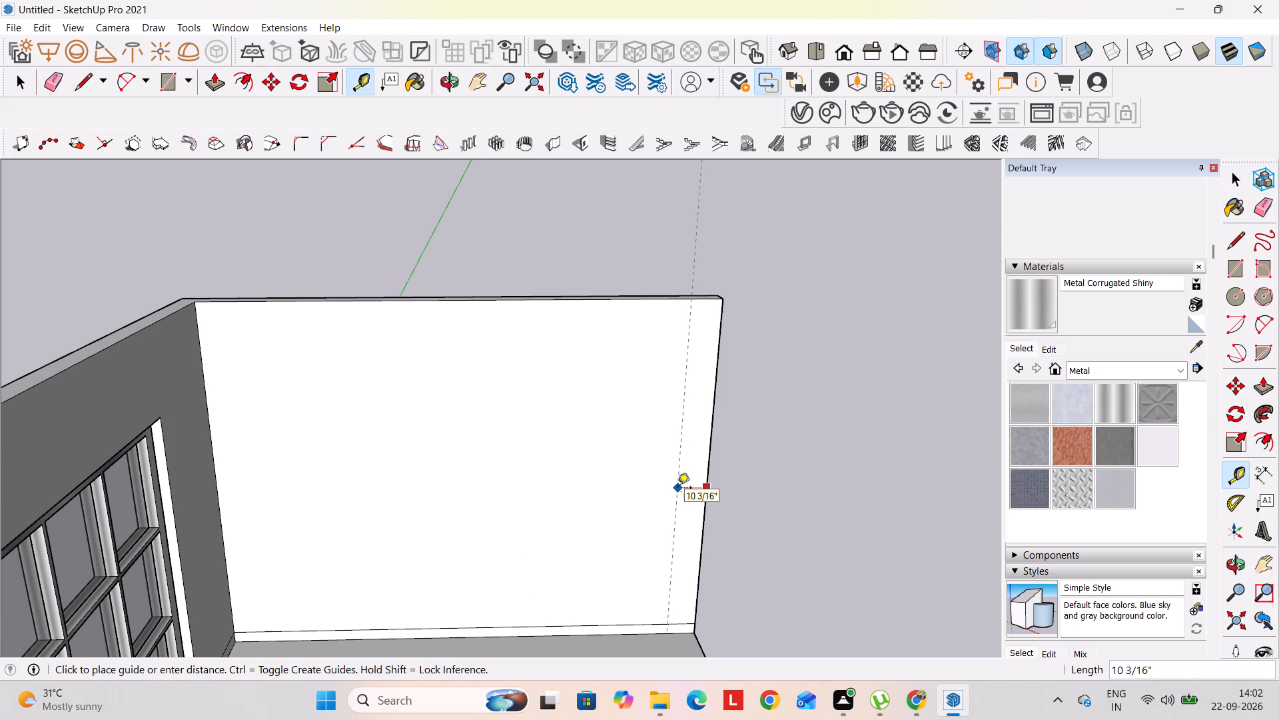
type("10")
key("BackSpace")
key("BackSpace")
type("1'")
key("Return")
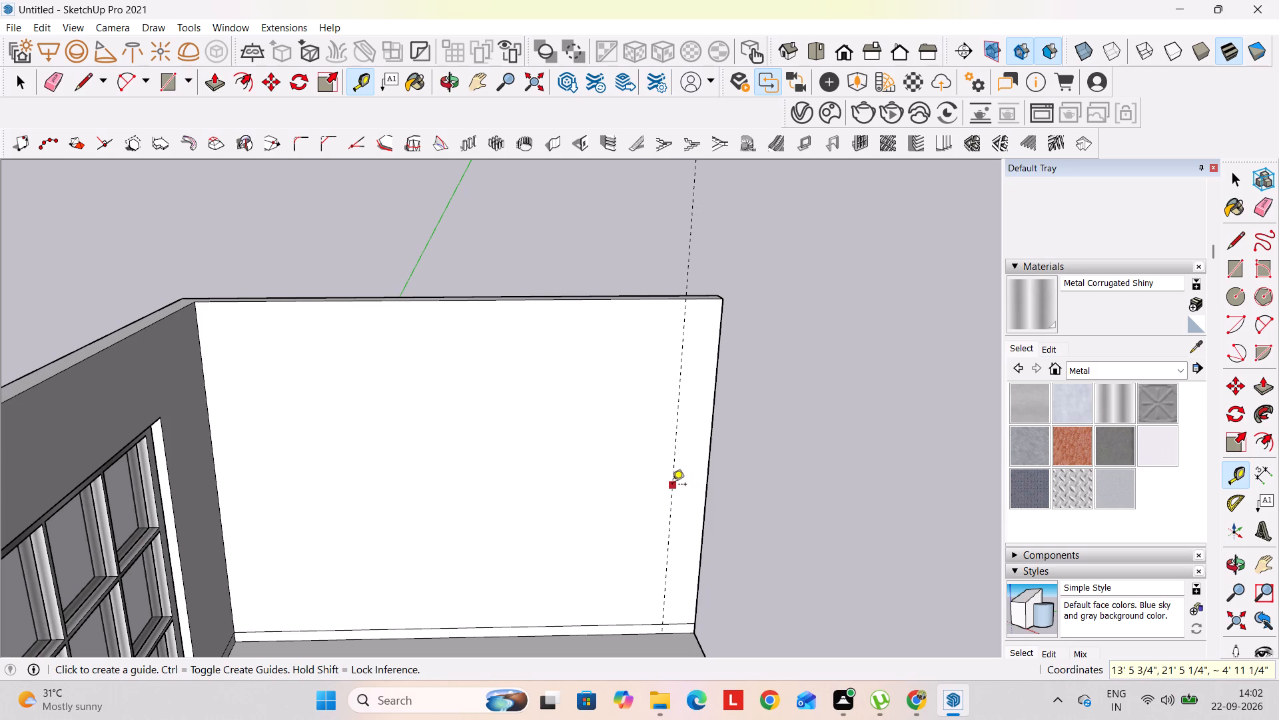
left_click(672, 485)
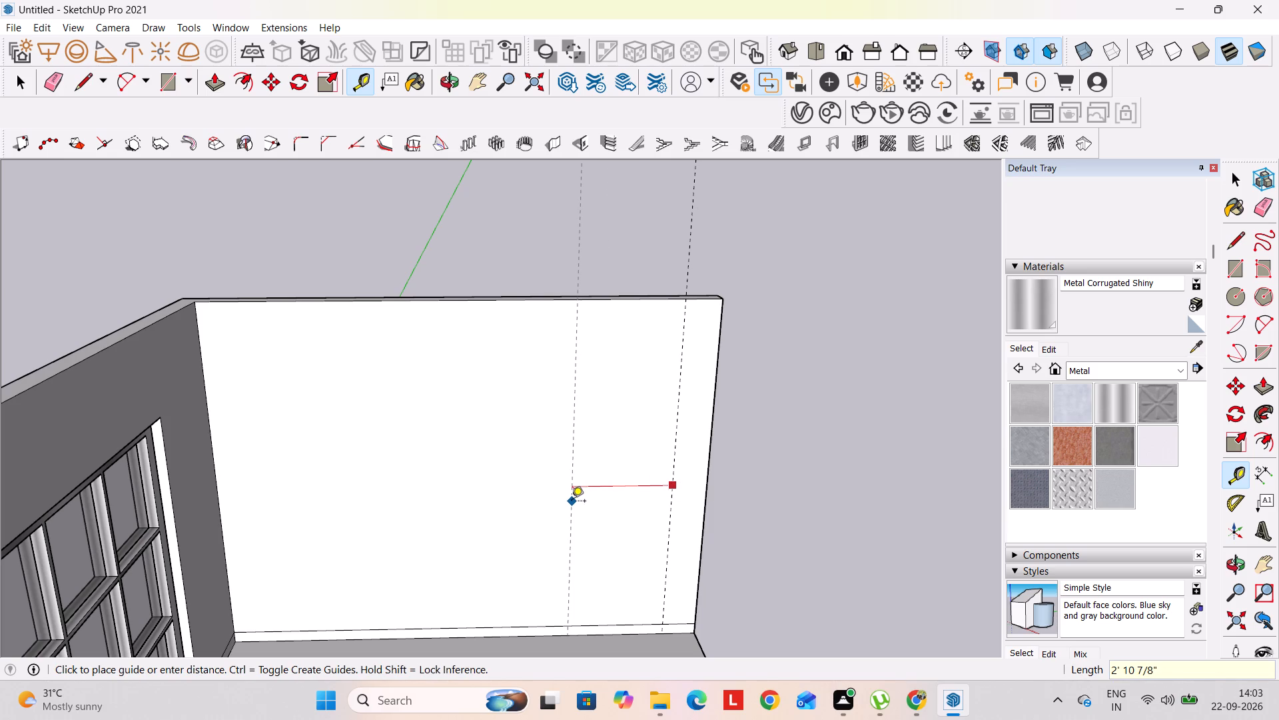
type("3'")
key("Return")
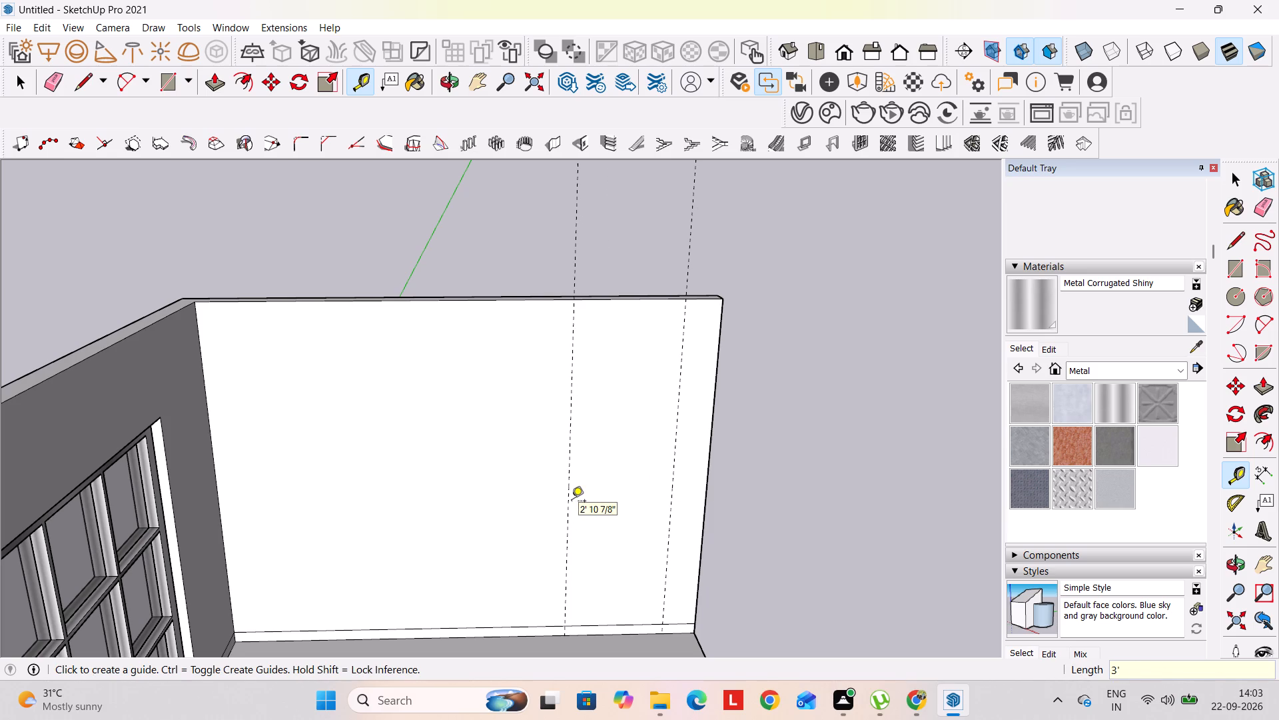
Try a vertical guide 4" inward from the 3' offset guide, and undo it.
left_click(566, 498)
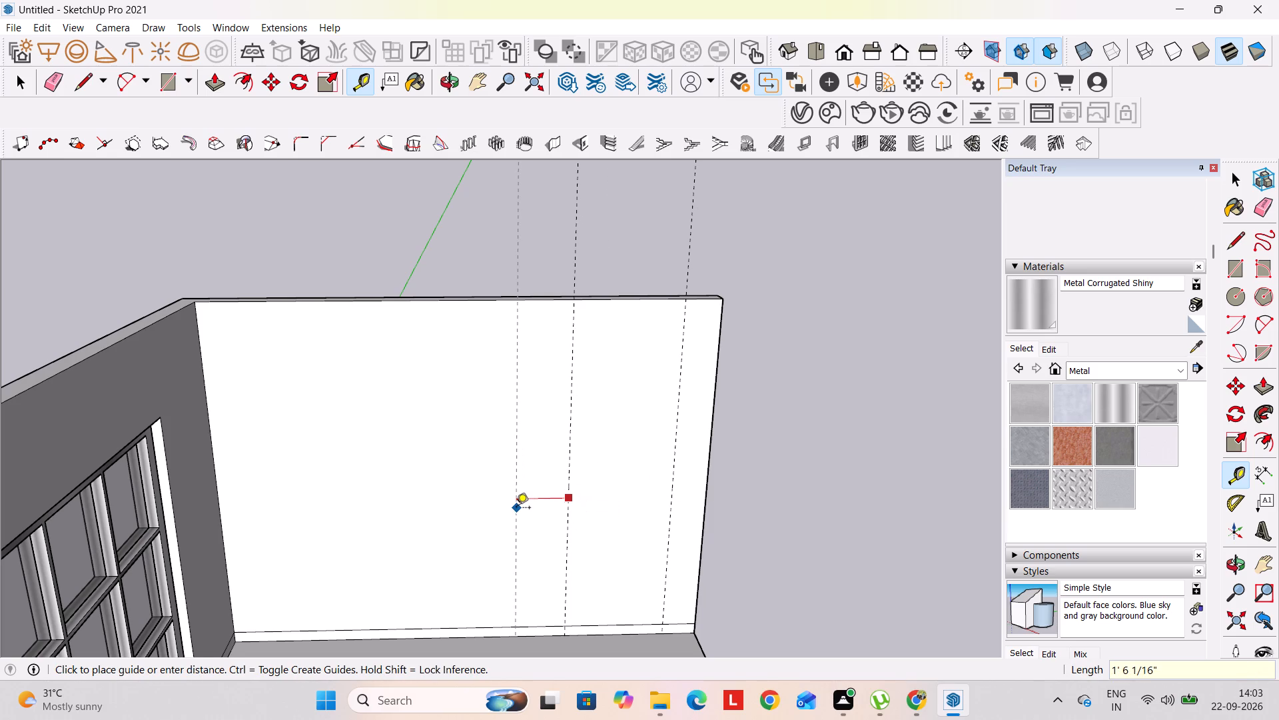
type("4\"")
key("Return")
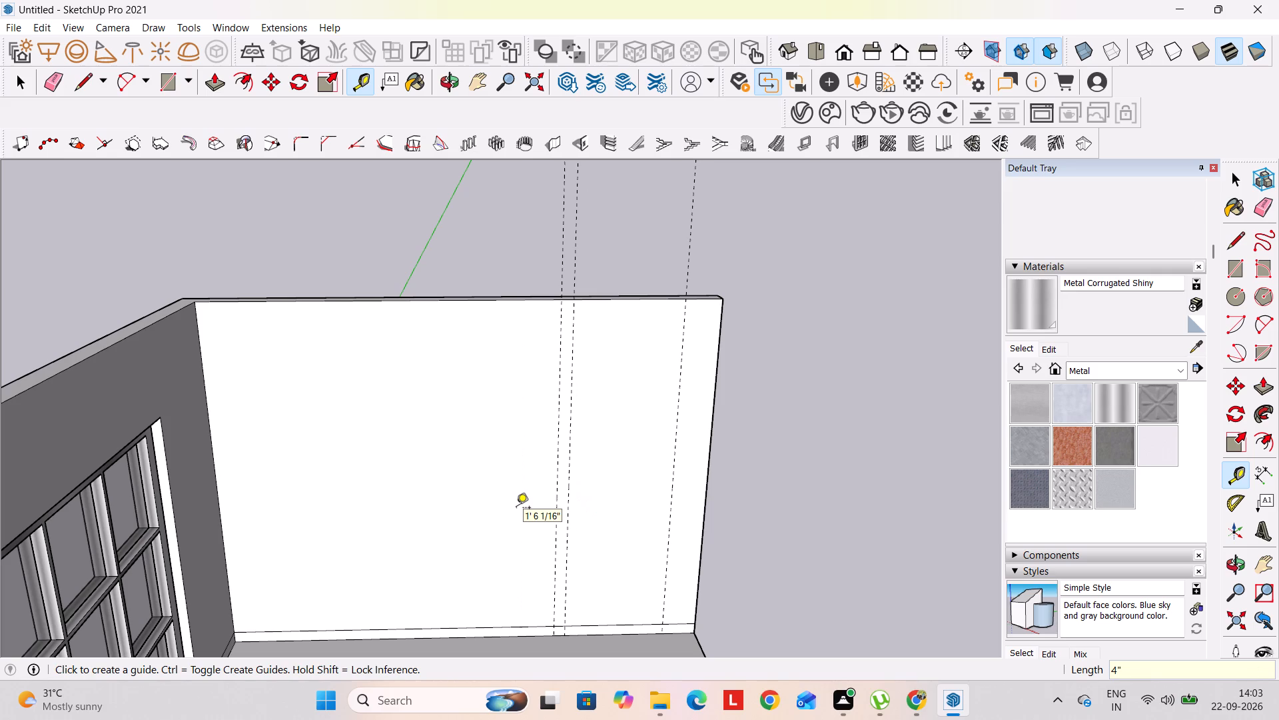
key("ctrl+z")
Place a vertical guide 6" inward from the 3' offset guide on the free-edge side of the blank wall.
left_click(573, 478)
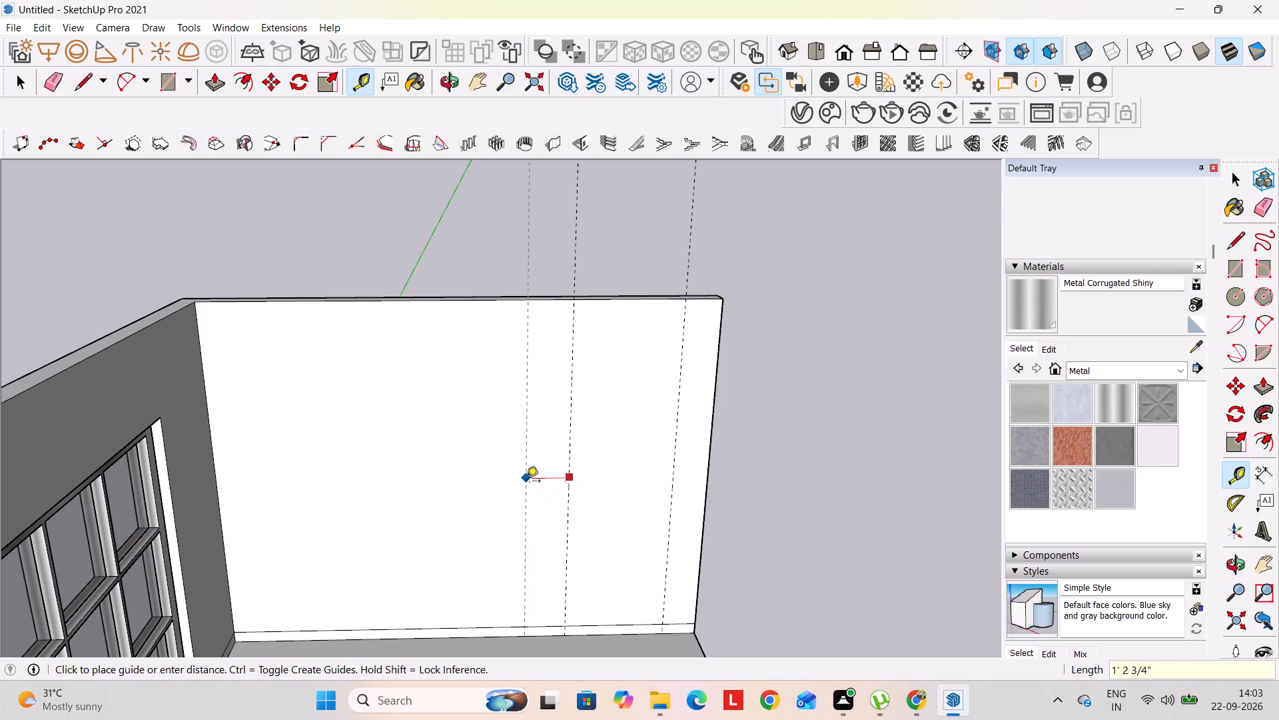
type("6\"")
key("Return")
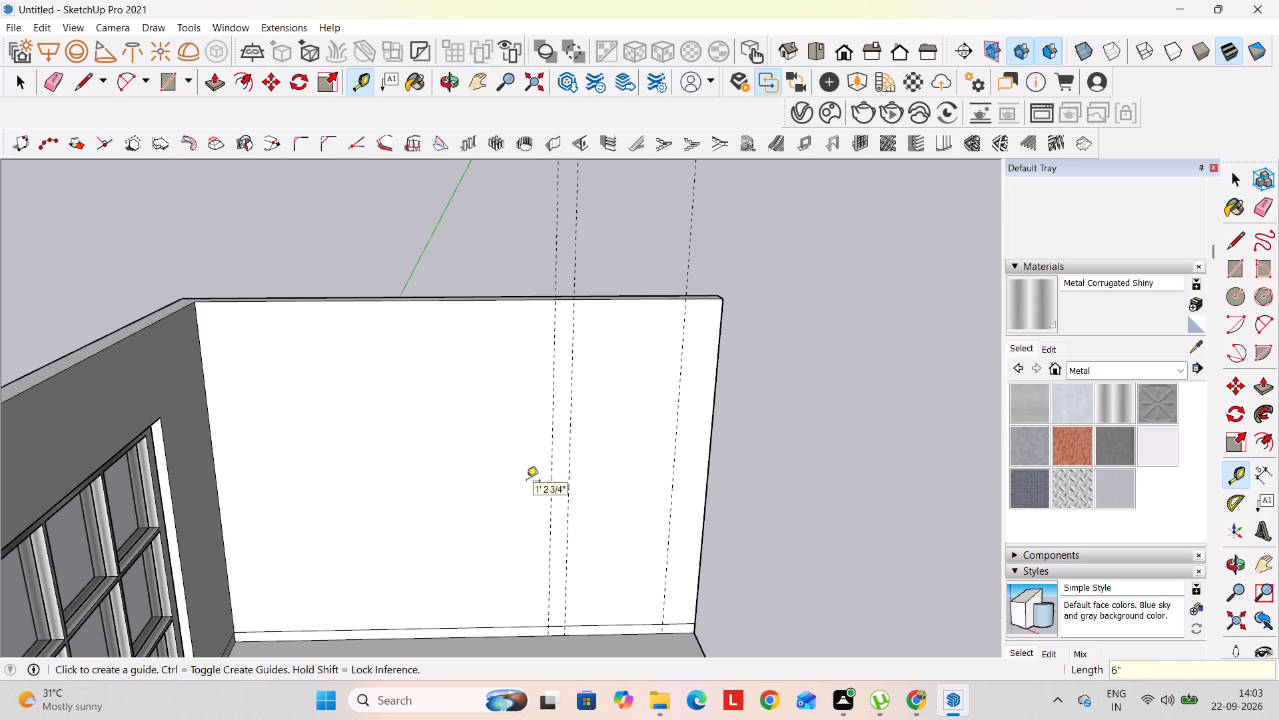
Place vertical guides inward from the window-wall corner of the blank wall at successive offsets of 1', 3' and 6".
left_click(211, 414)
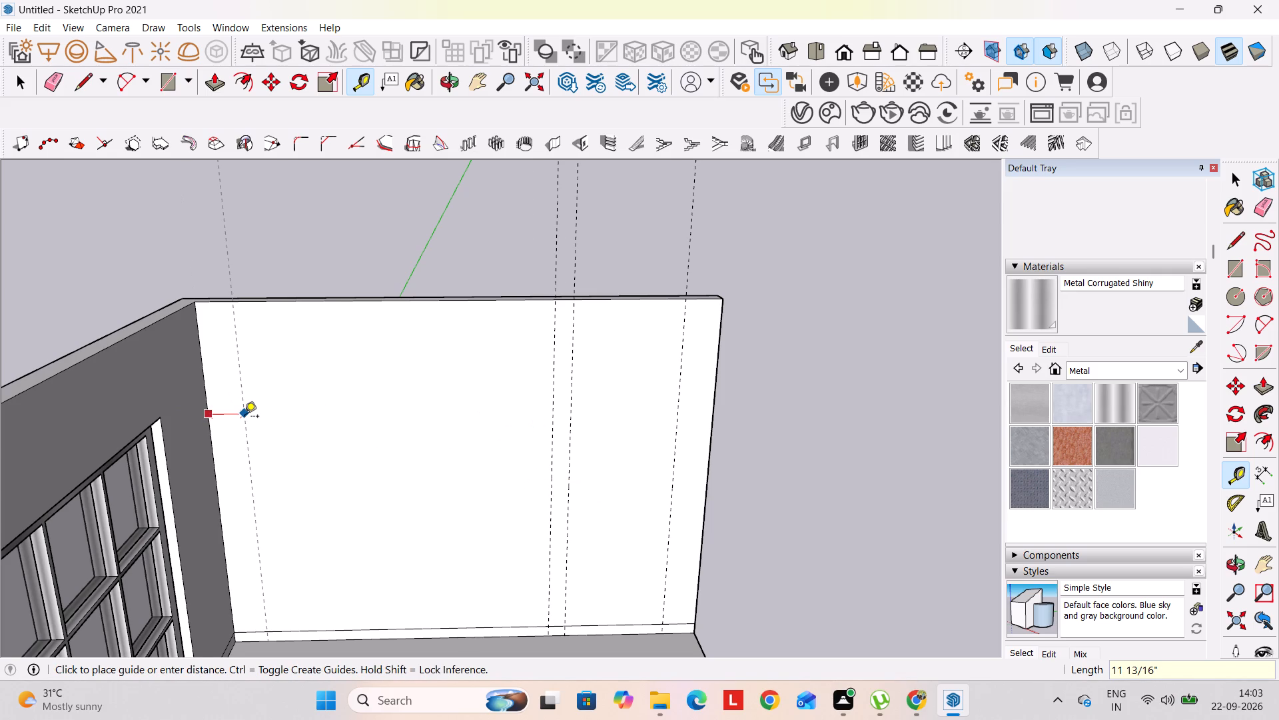
type("1'")
key("Return")
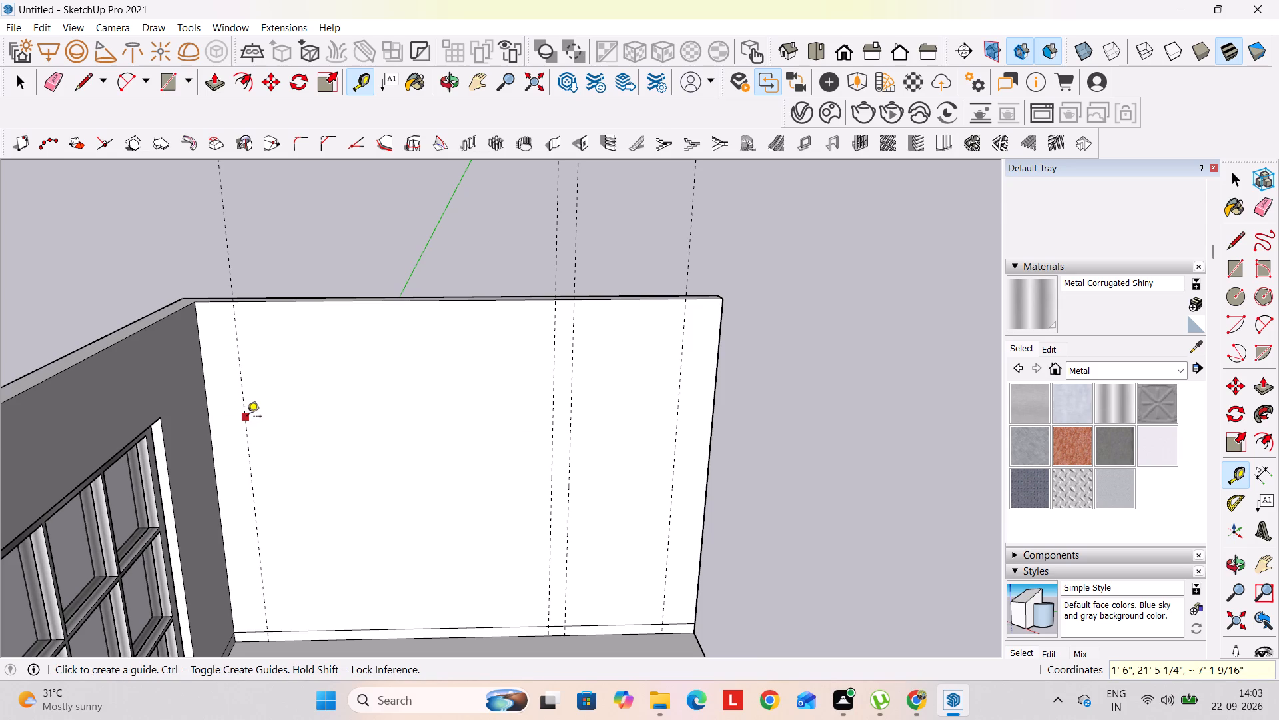
left_click(247, 417)
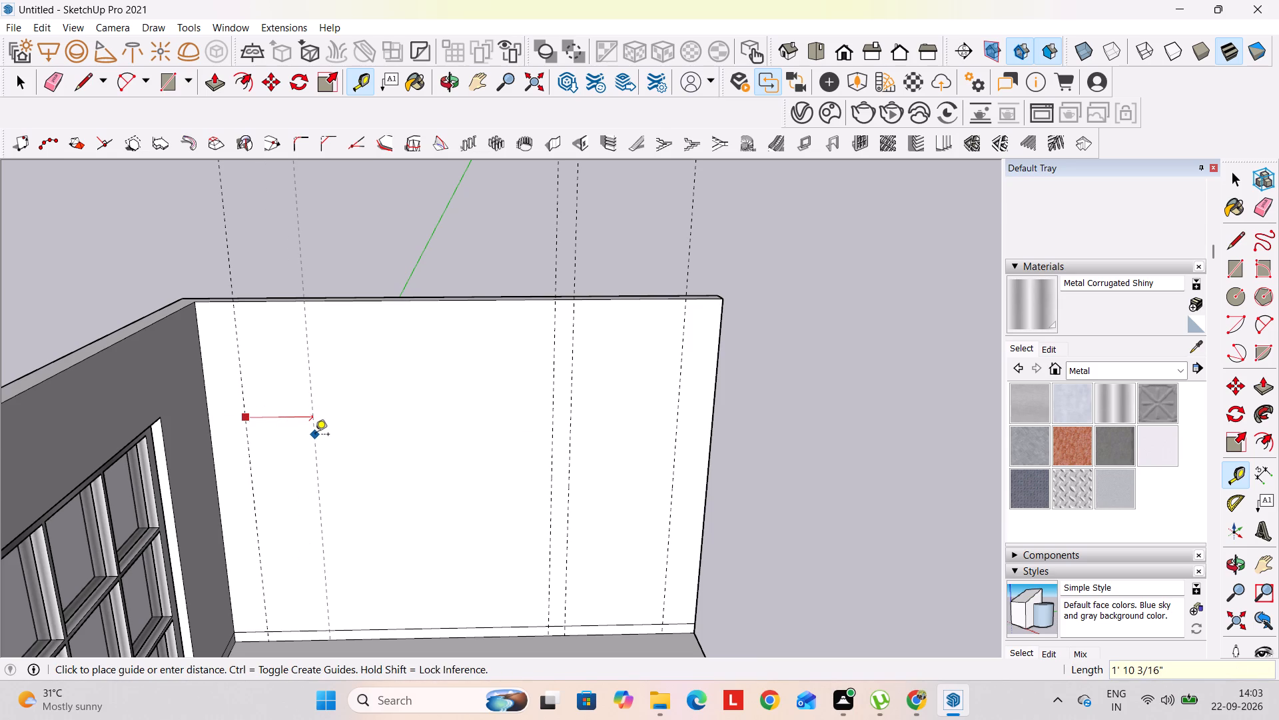
type("3'")
key("Return")
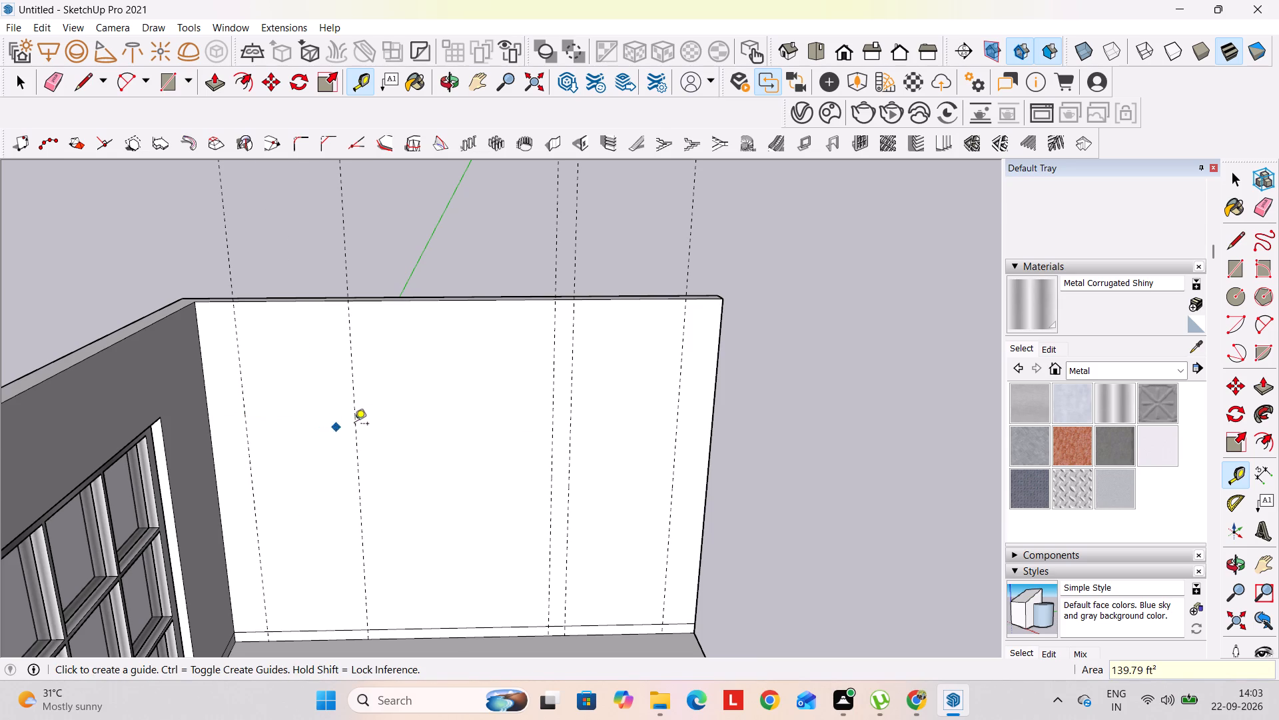
left_click(358, 418)
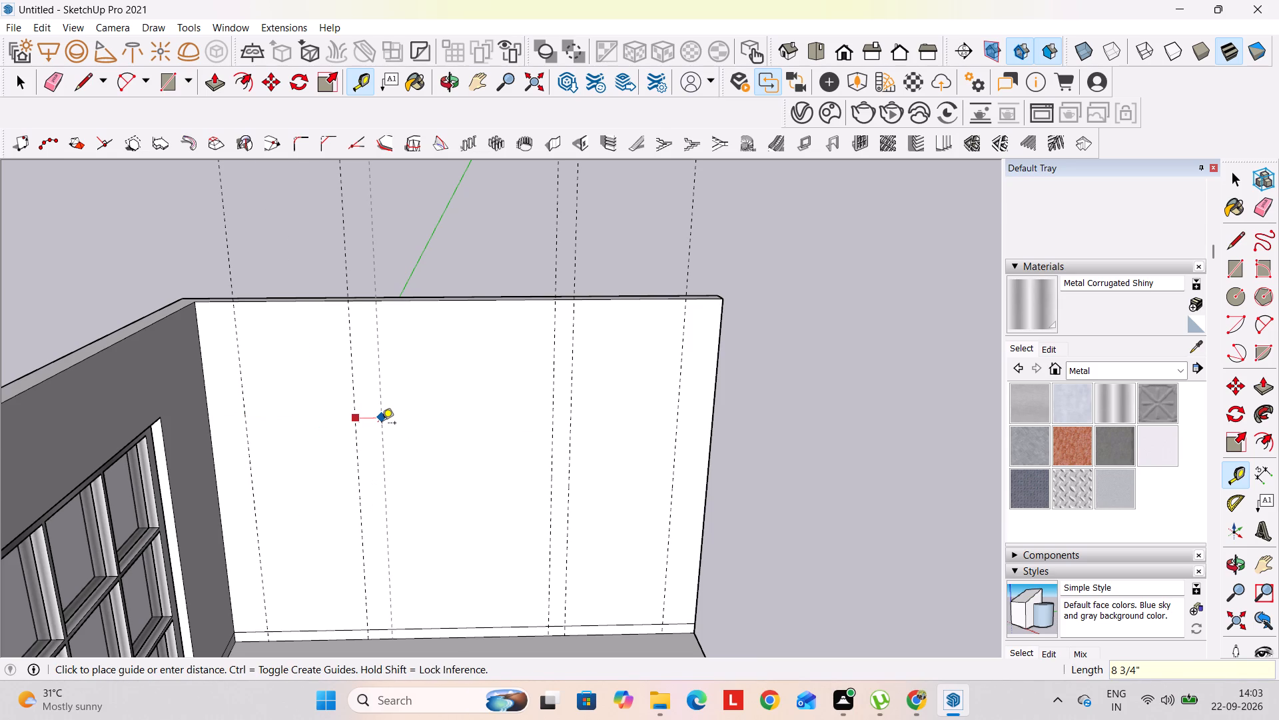
key("1")
key("BackSpace")
type("6\"")
key("Return")
Continue from the innermost window-side guide with two more vertical guides at successive inward offsets of 1' and 6".
left_click(378, 426)
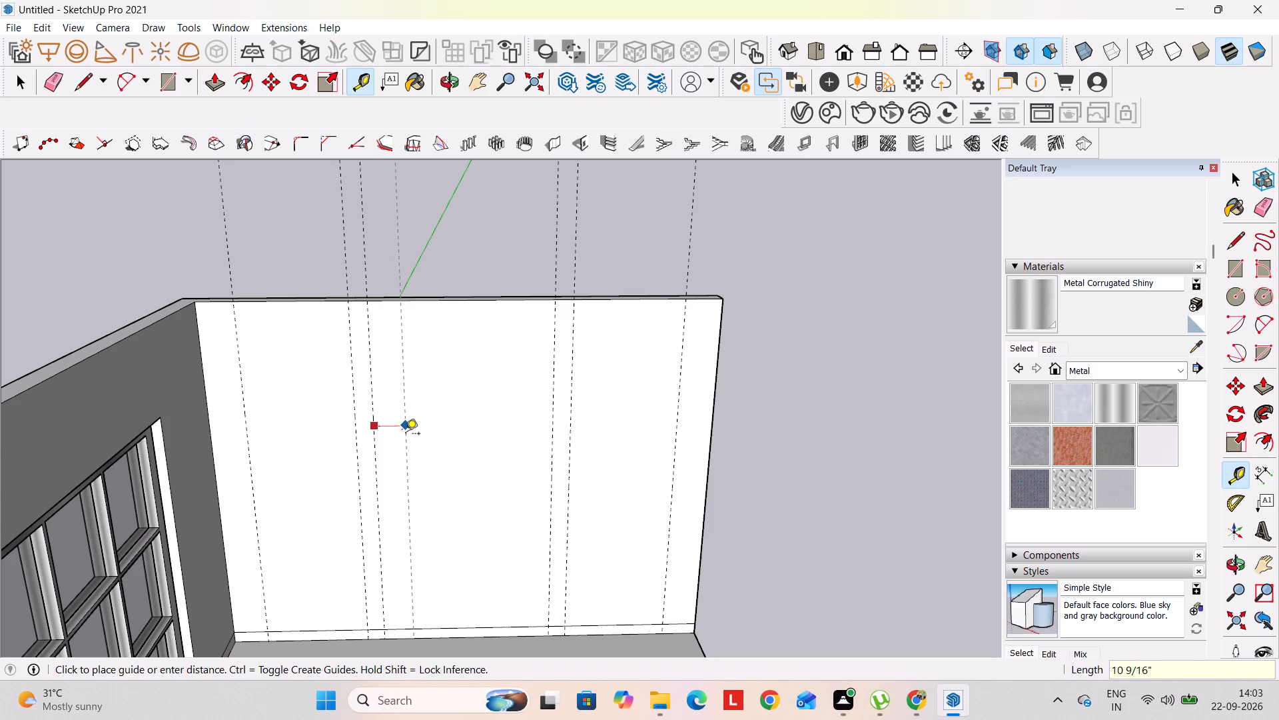
type("10")
key("BackSpace")
key("BackSpace")
type("1'")
key("Return")
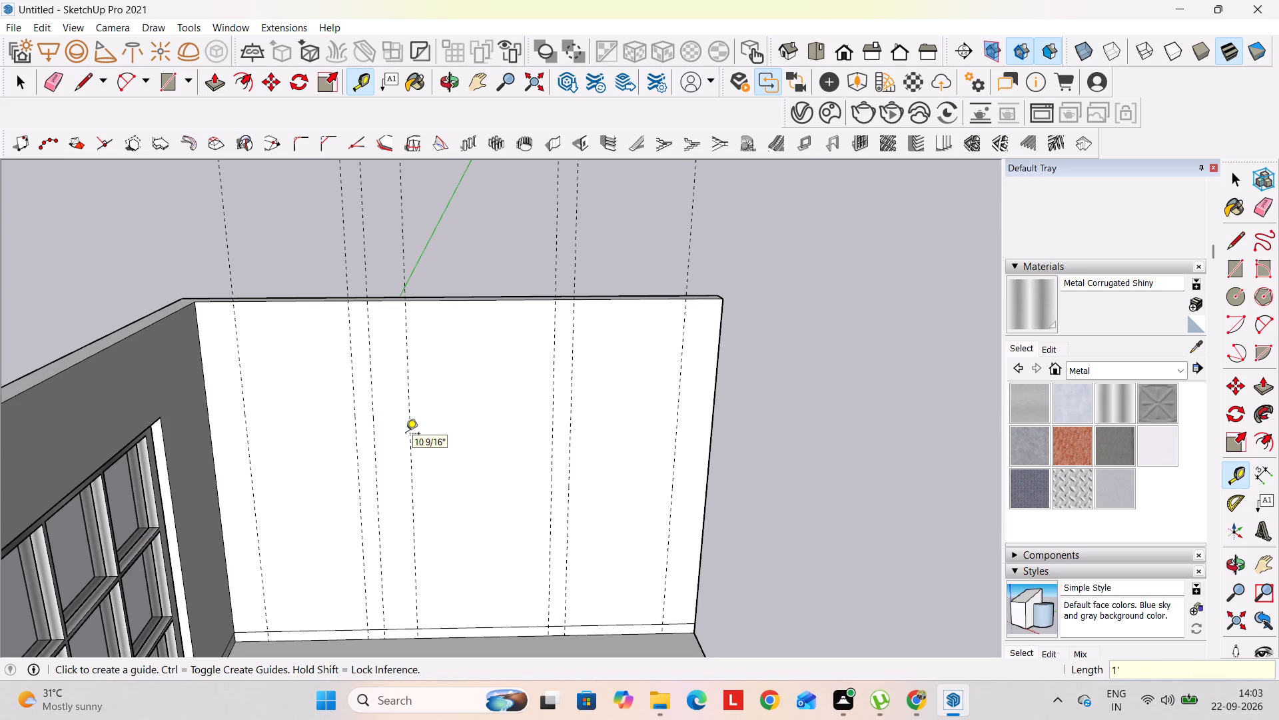
left_click(408, 431)
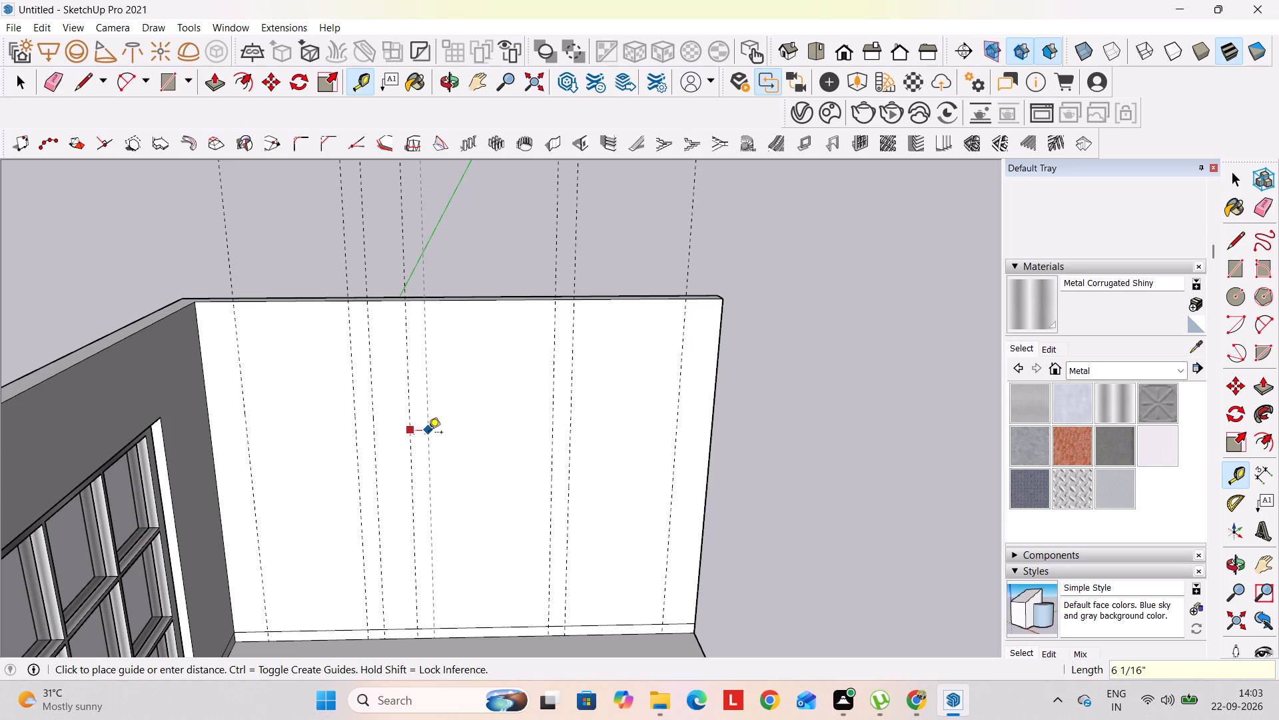
key("6")
key("shift+quotedbl")
key("Return")
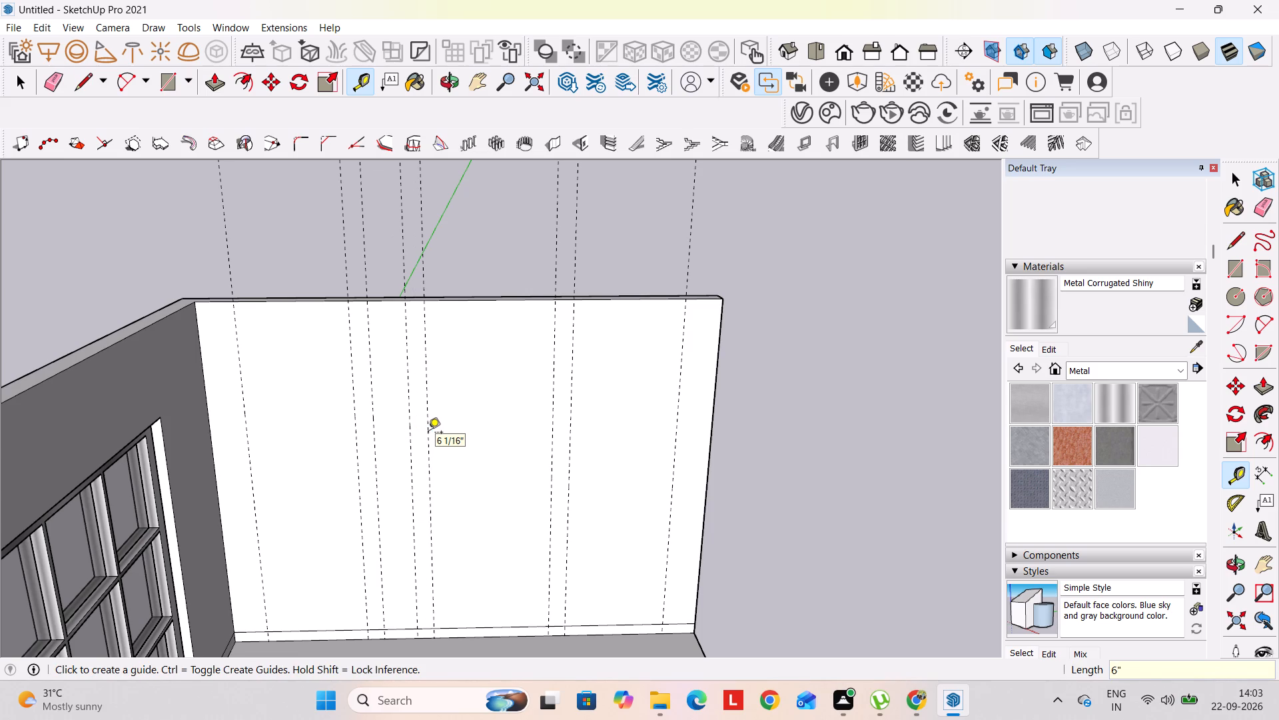
left_click(428, 433)
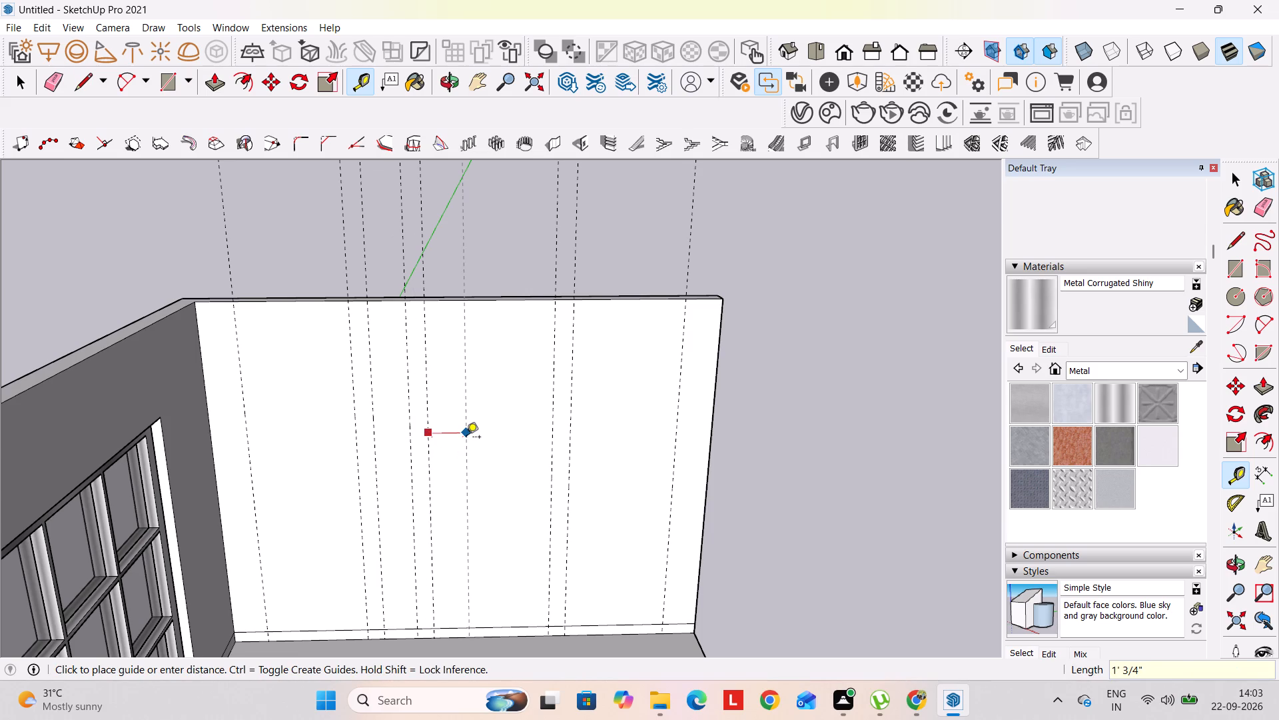
key("space")
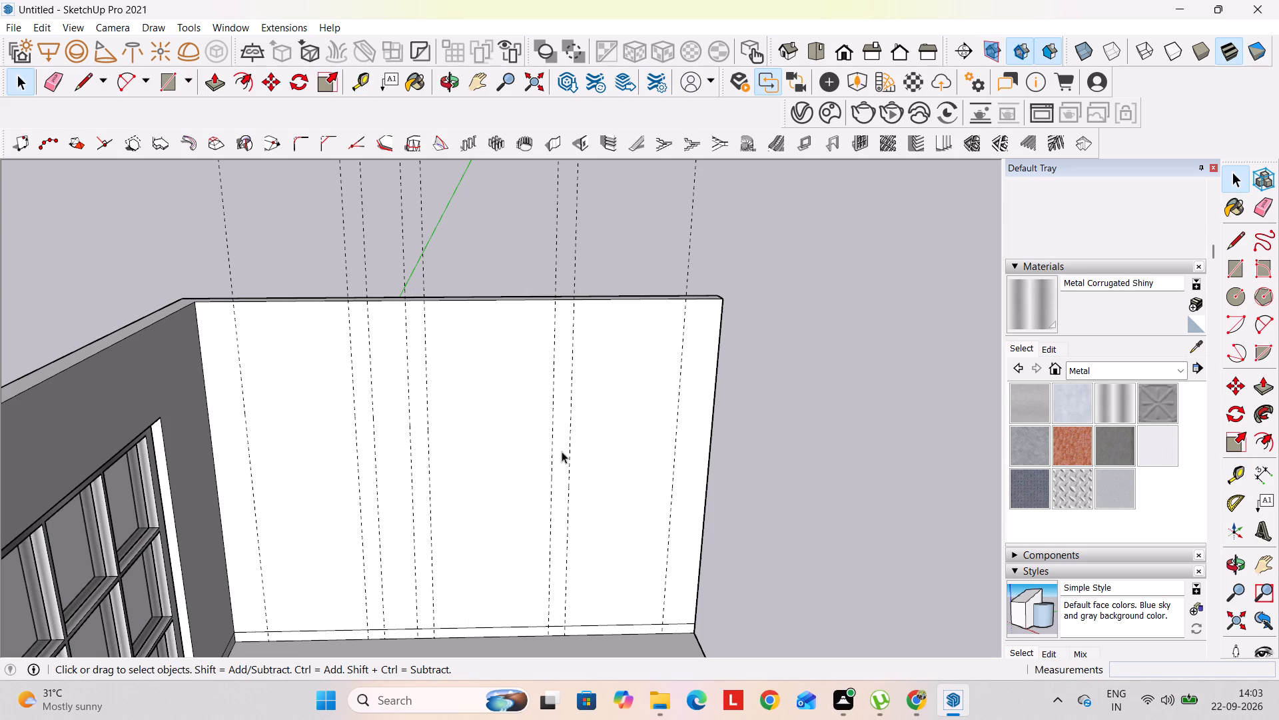
Add two vertical guides inward from the innermost free-edge-side guide at successive offsets of 1' and 6".
key("t")
left_click(550, 459)
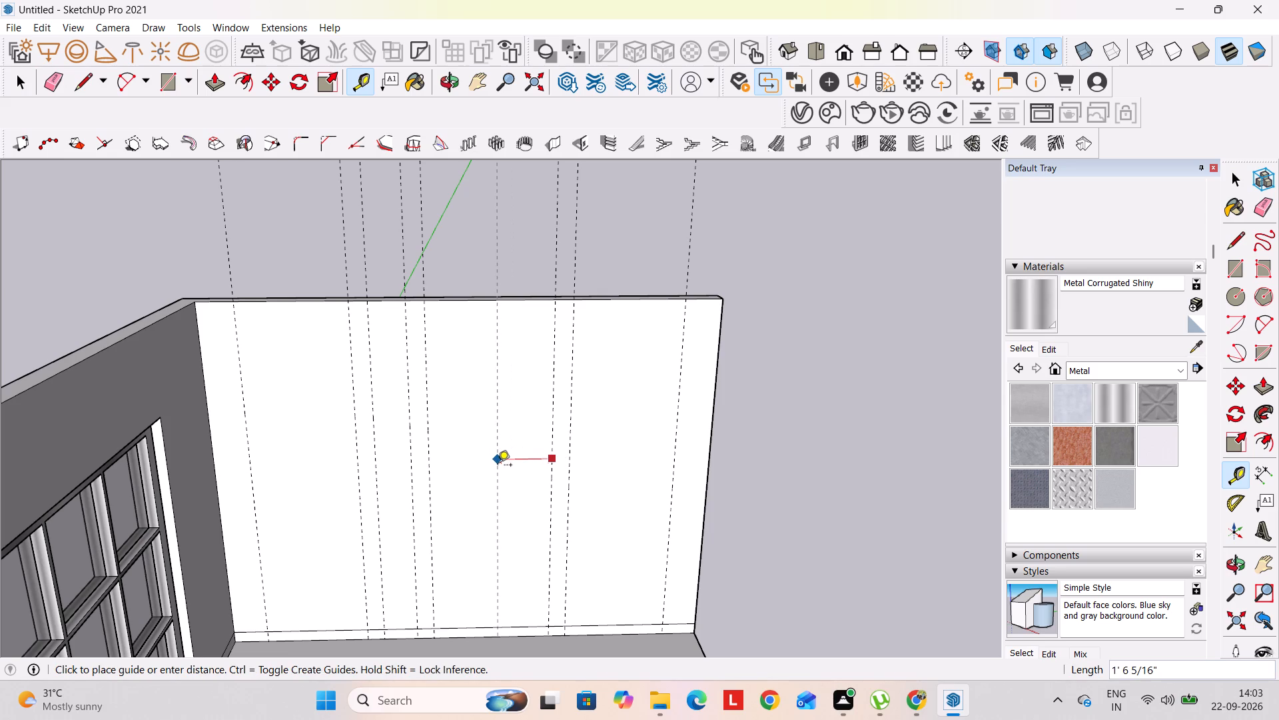
type("1'")
key("Return")
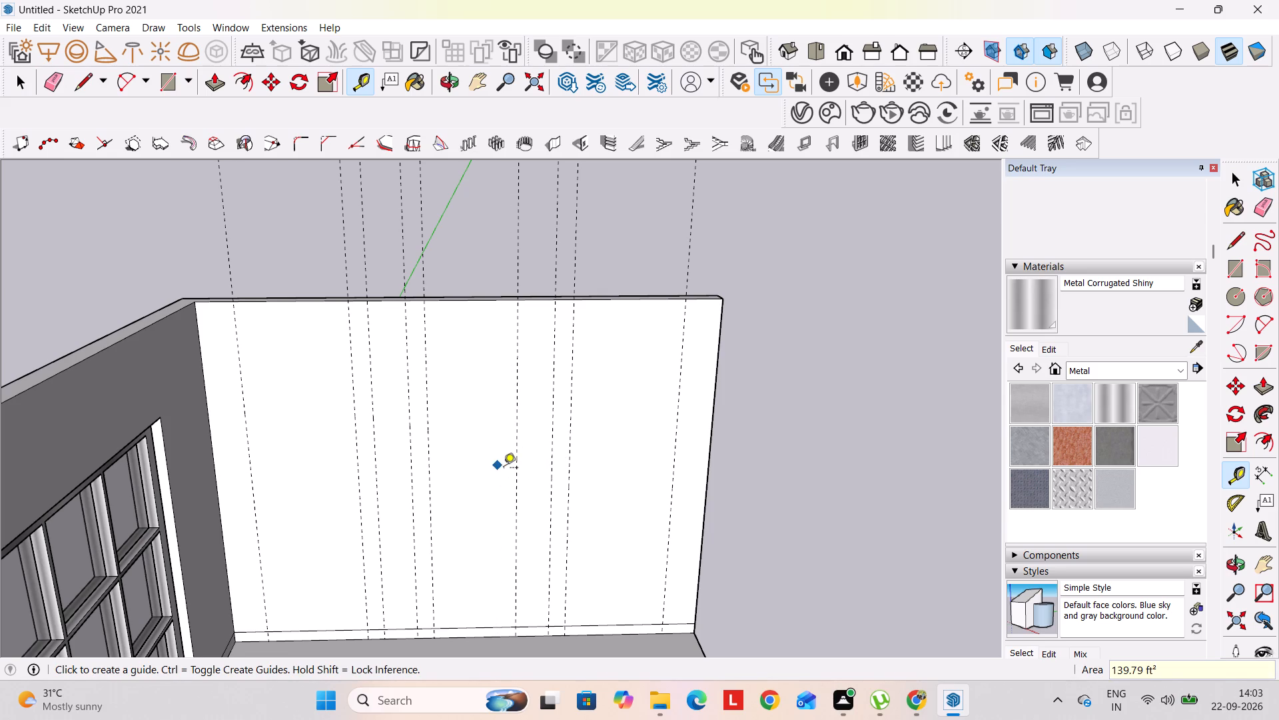
left_click(516, 465)
type("6\"")
key("Return")
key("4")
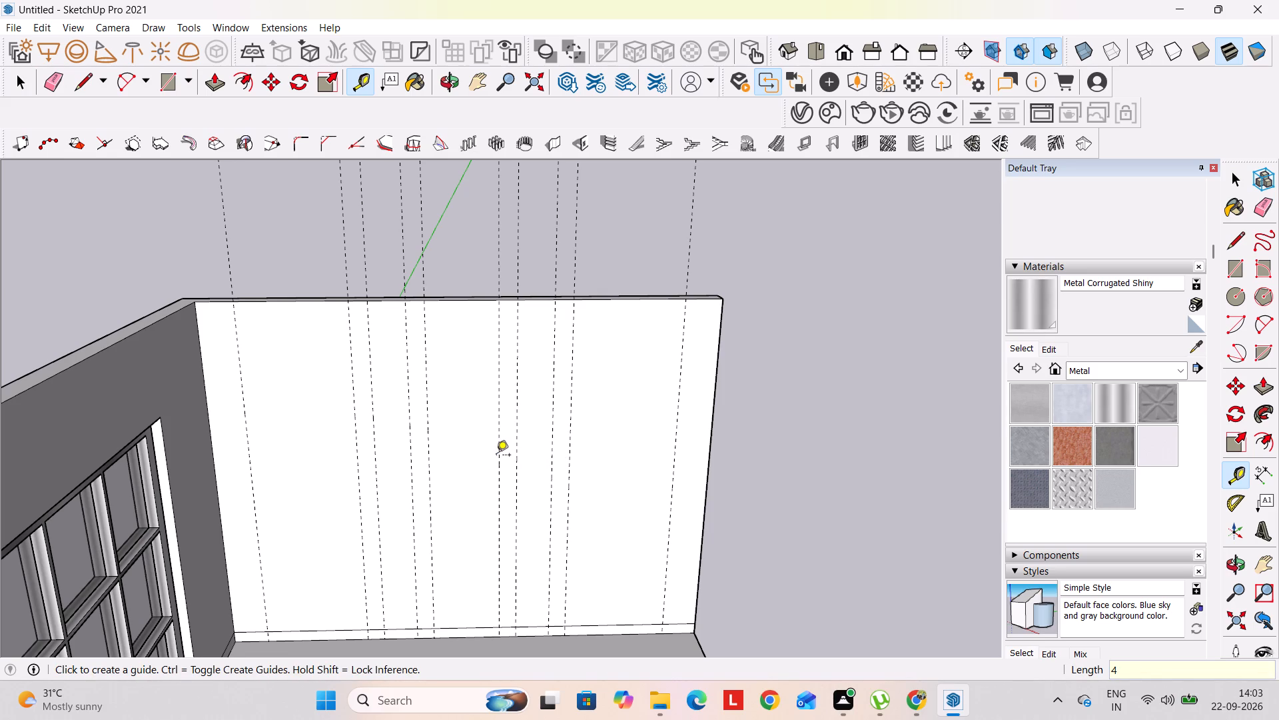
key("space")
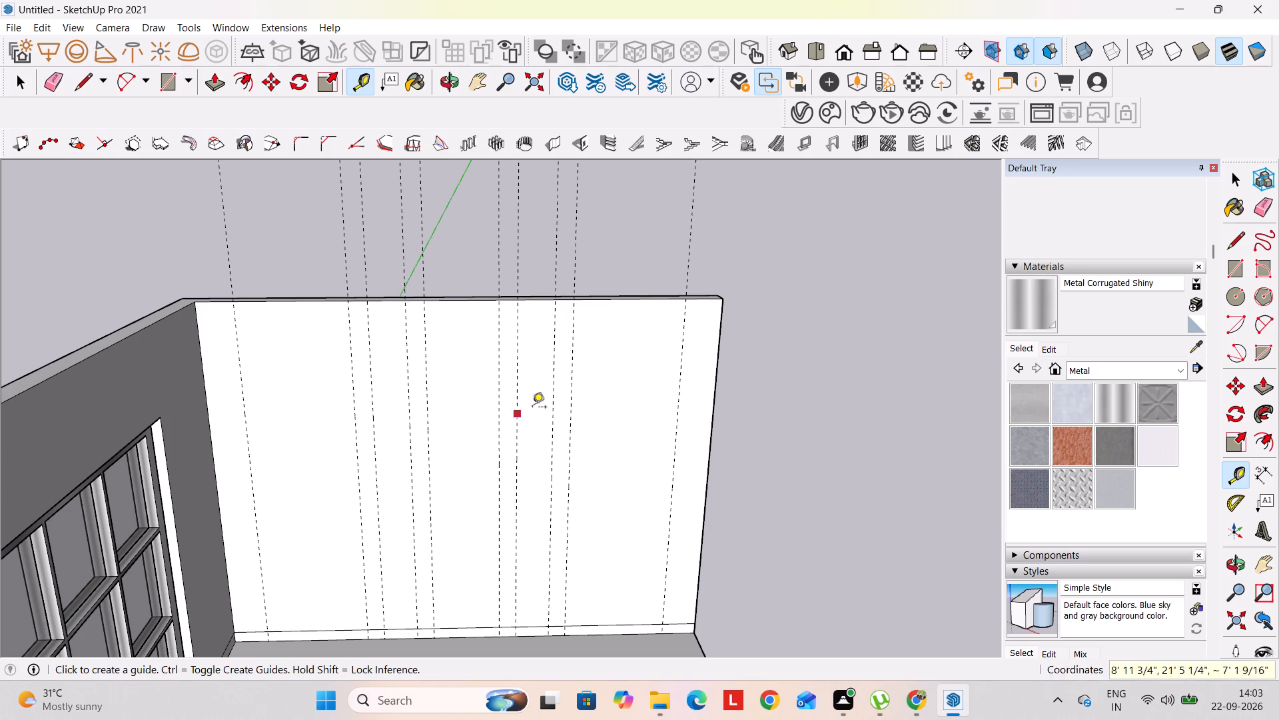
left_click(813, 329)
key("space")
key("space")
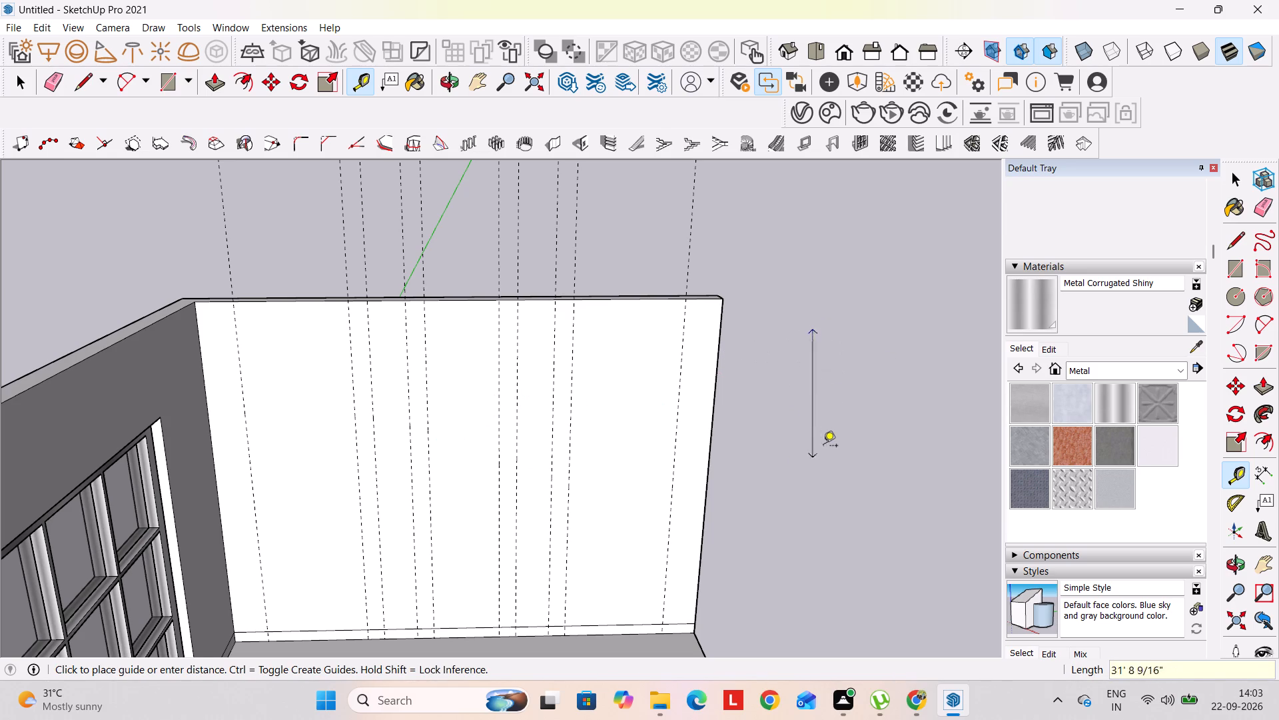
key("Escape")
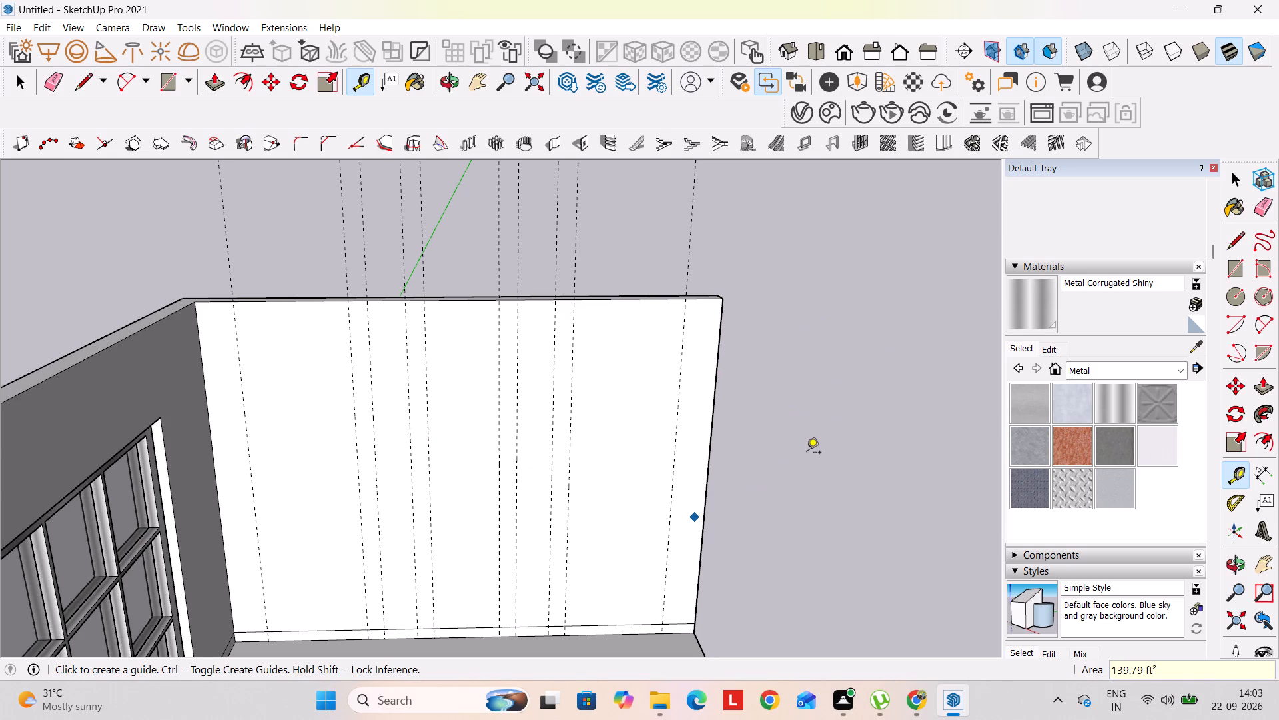
Place a horizontal guide 1' below the top edge of the blank wall.
key("t")
left_click(634, 299)
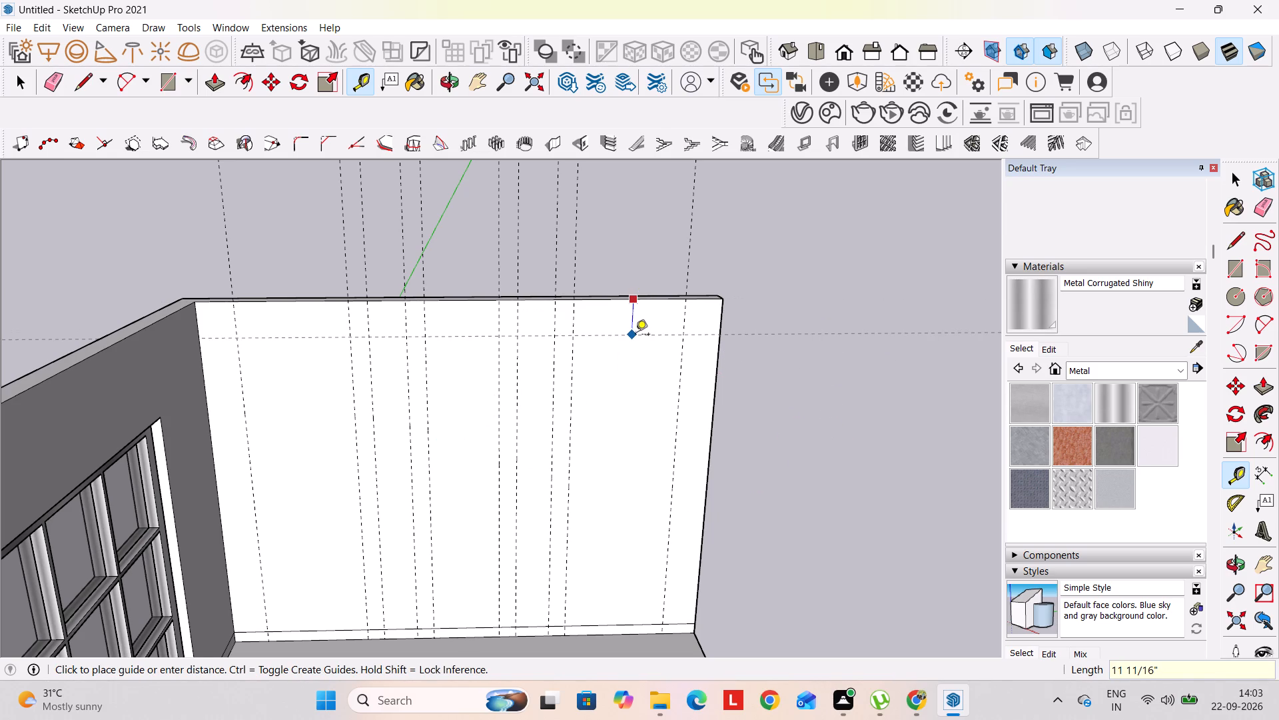
type("1'")
key("Return")
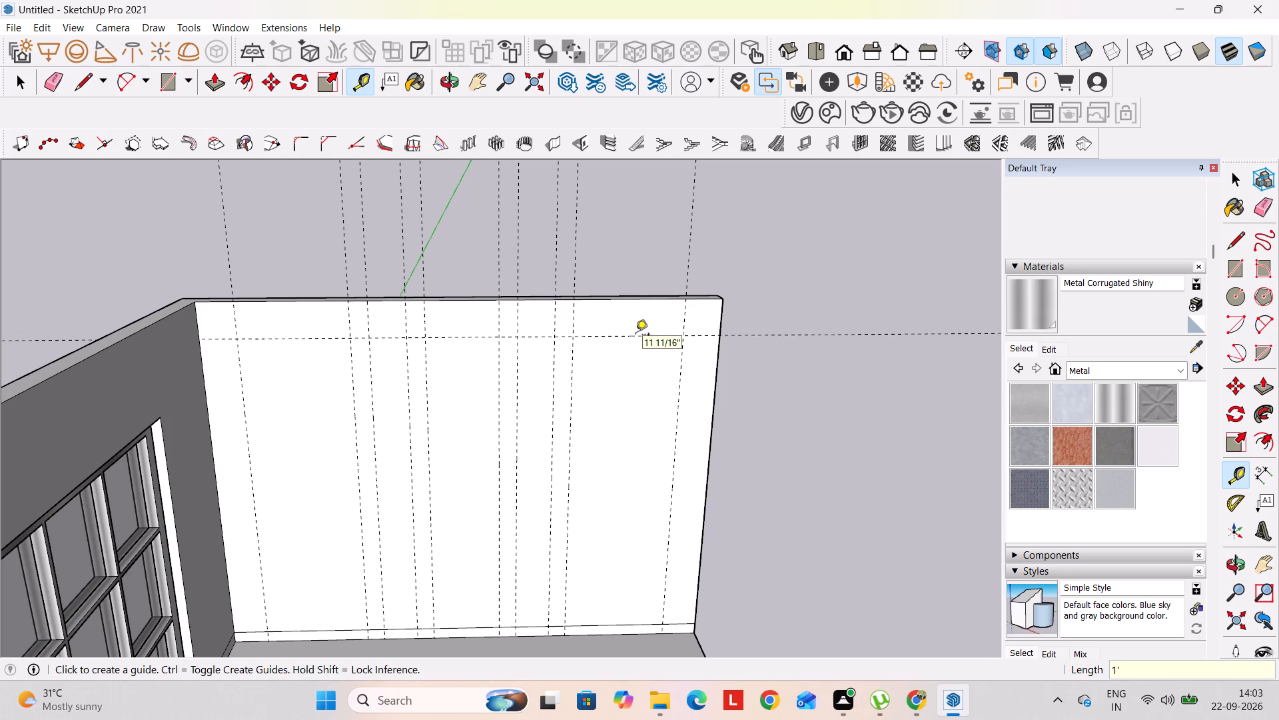
key("space")
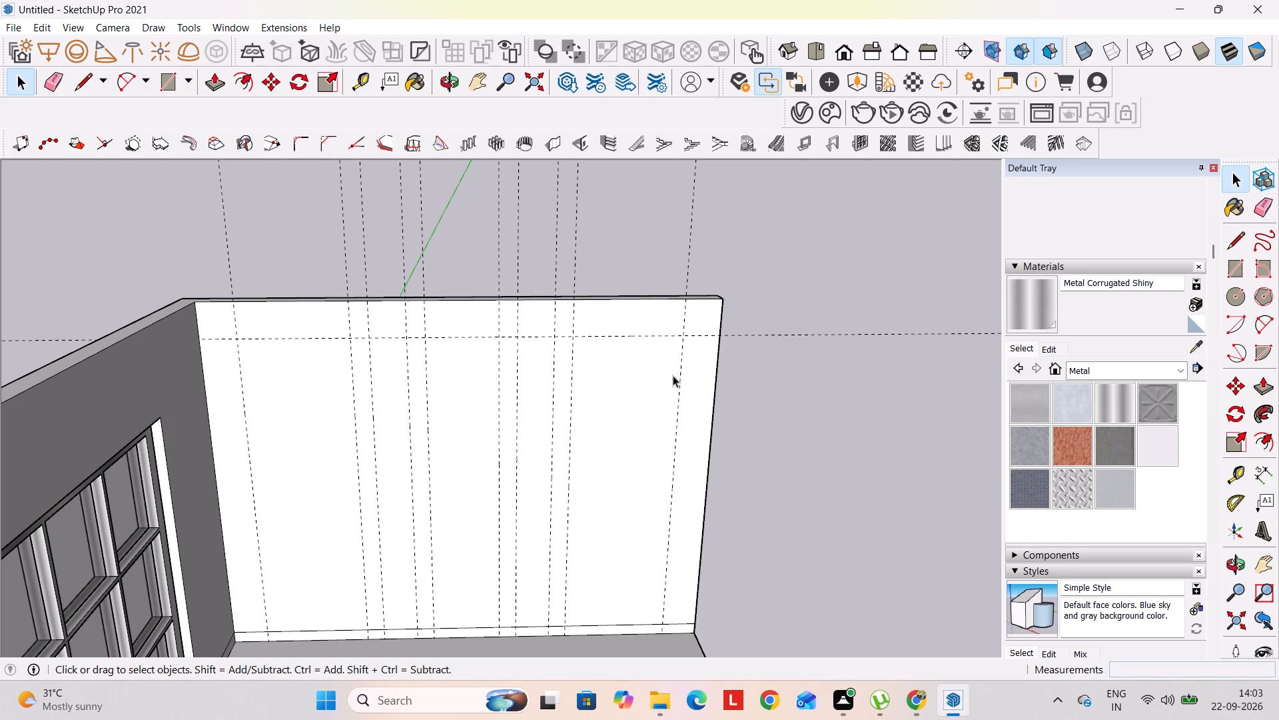
Draw five 9' tall rectangles between the vertical guides, from the horizontal guide to the skirting line: 3', 1', about 2', 1' and 3' wide.
key("r")
left_click(574, 334)
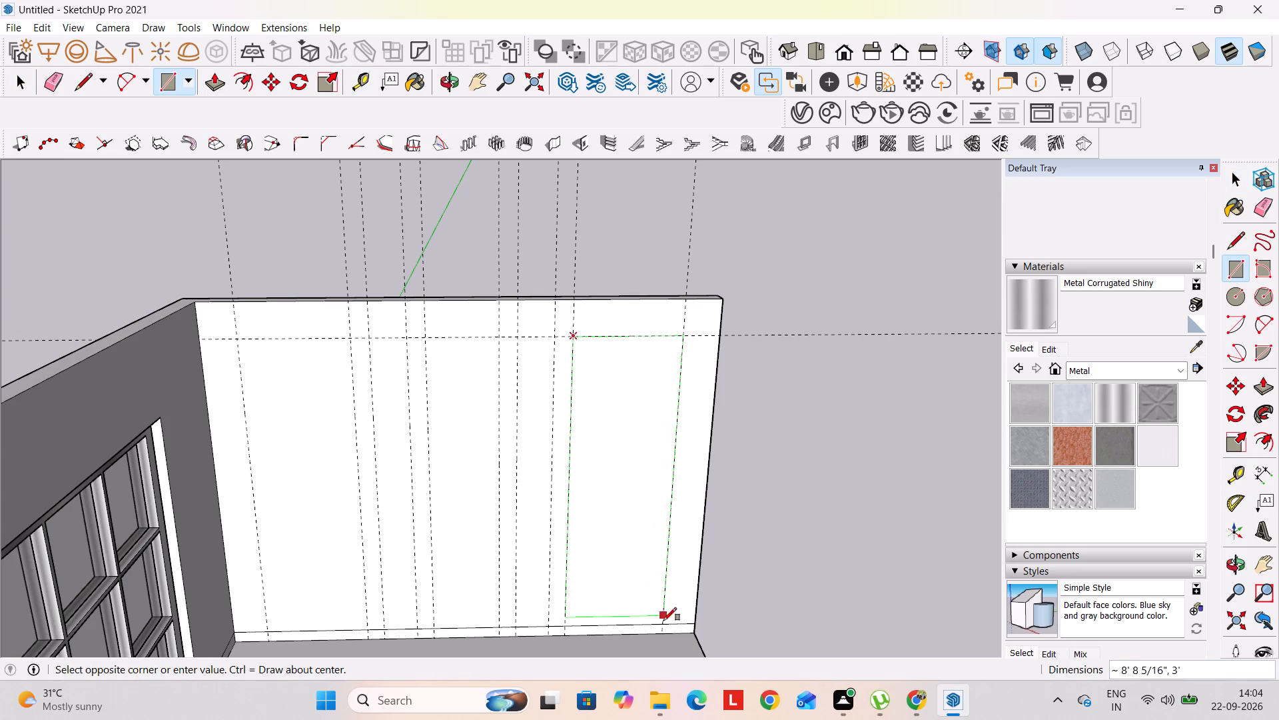
left_click(666, 625)
left_click(428, 340)
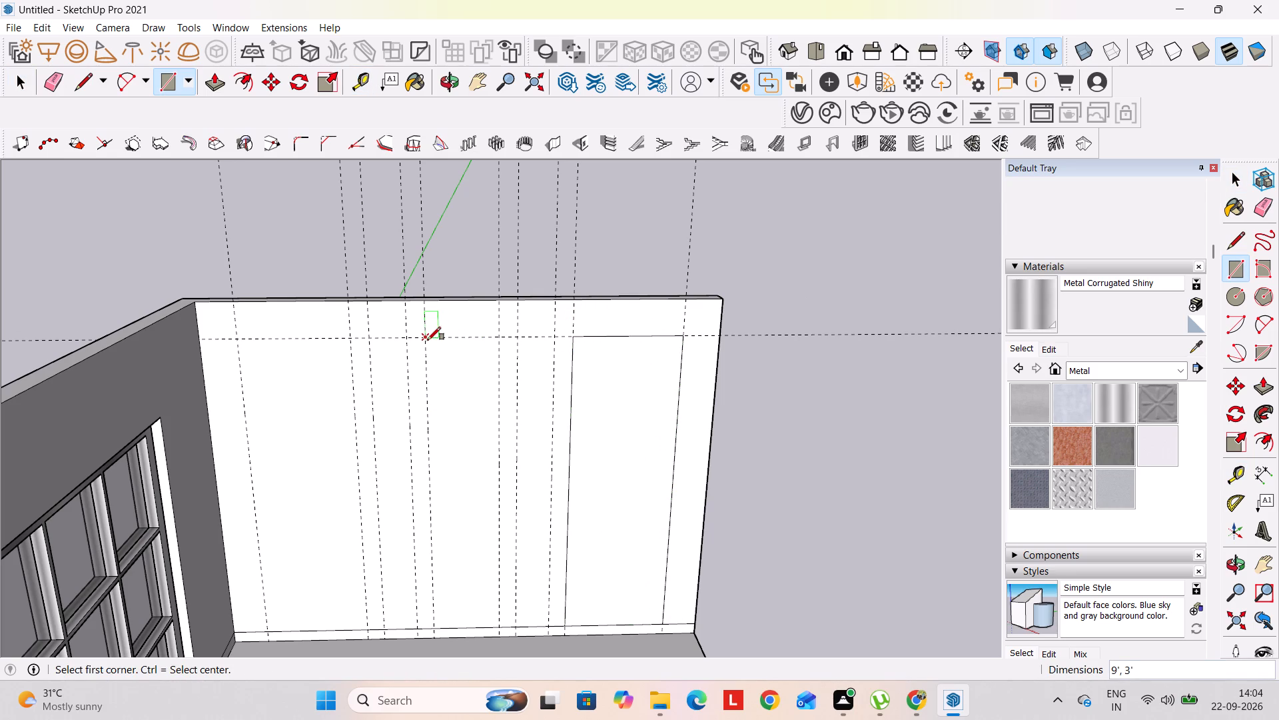
left_click(501, 630)
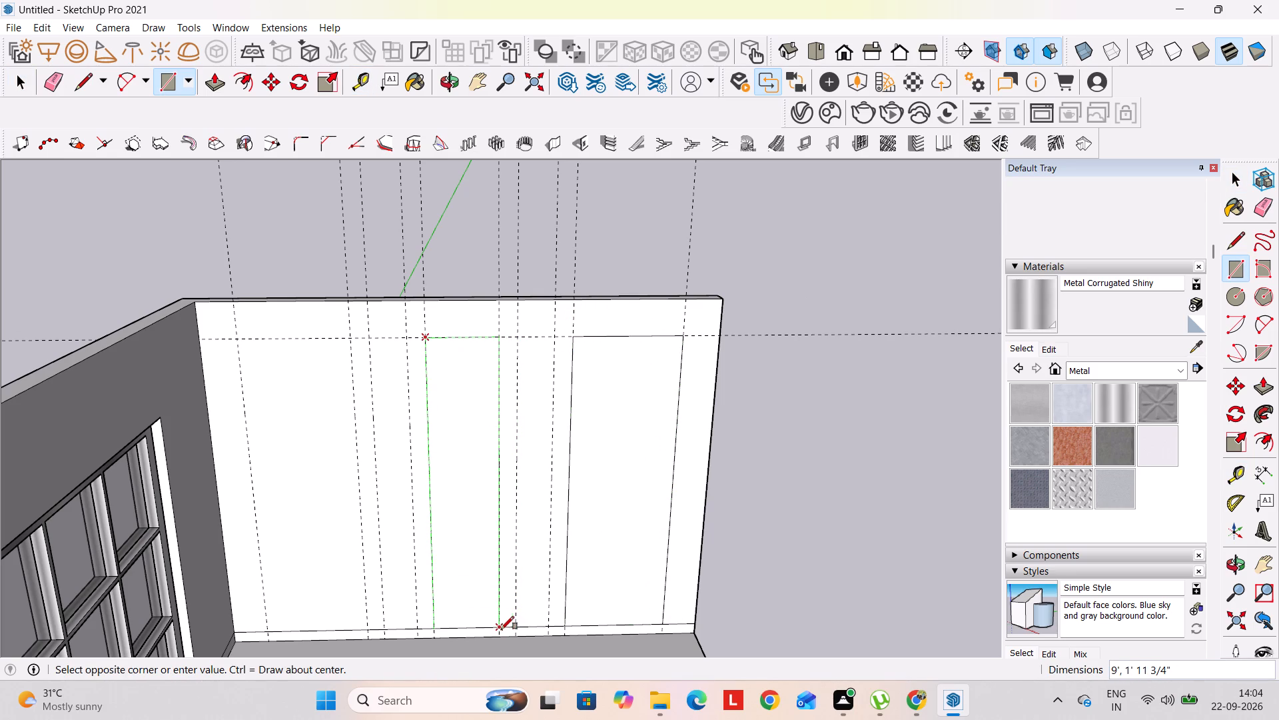
left_click(519, 336)
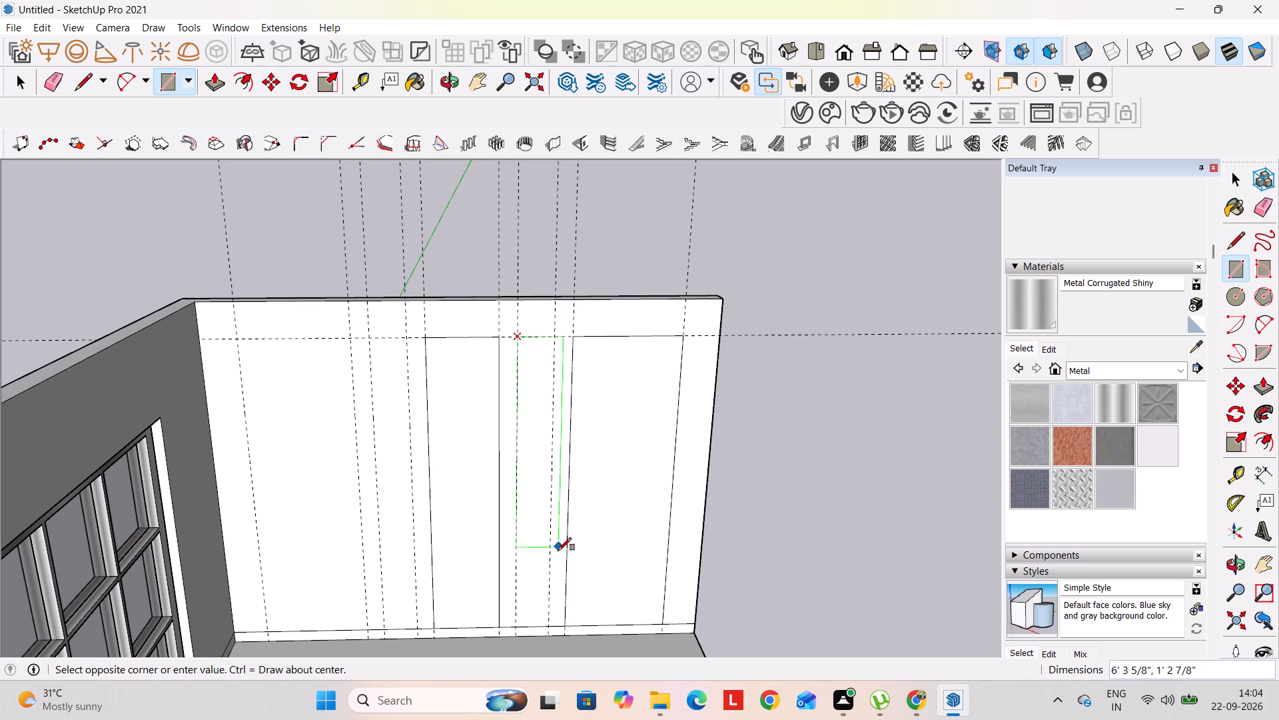
left_click(552, 625)
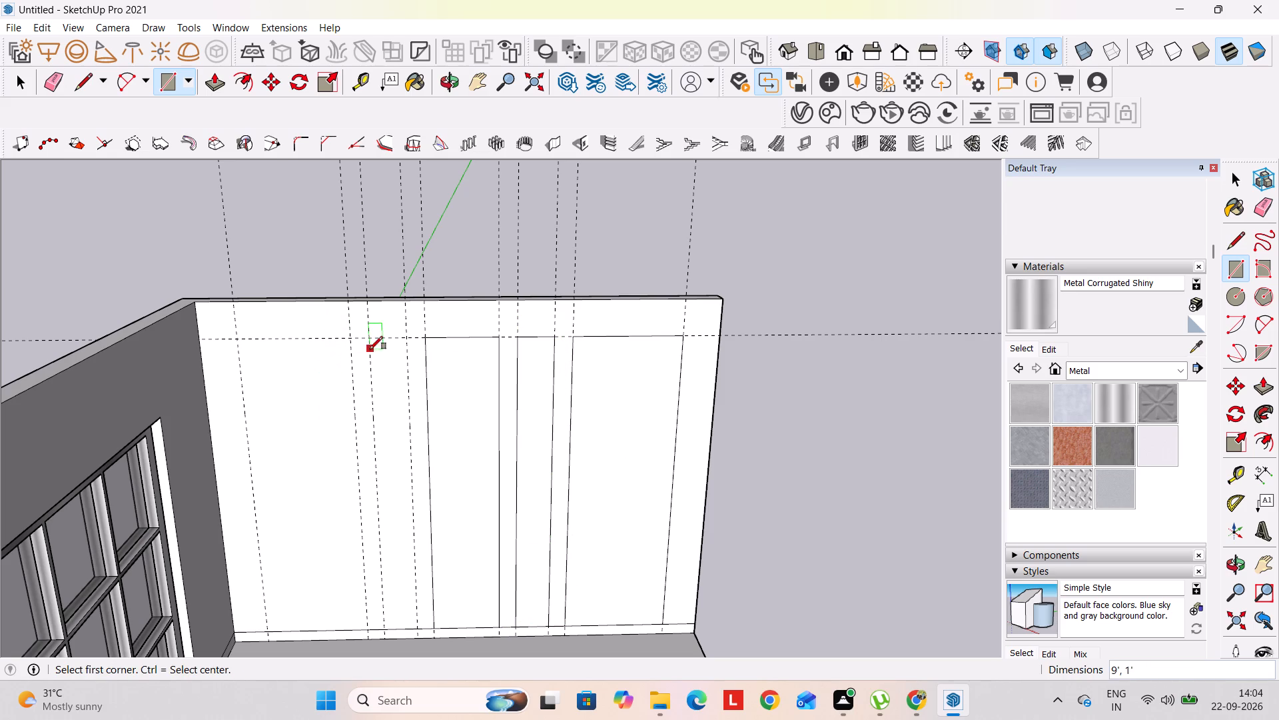
left_click(373, 338)
left_click(419, 629)
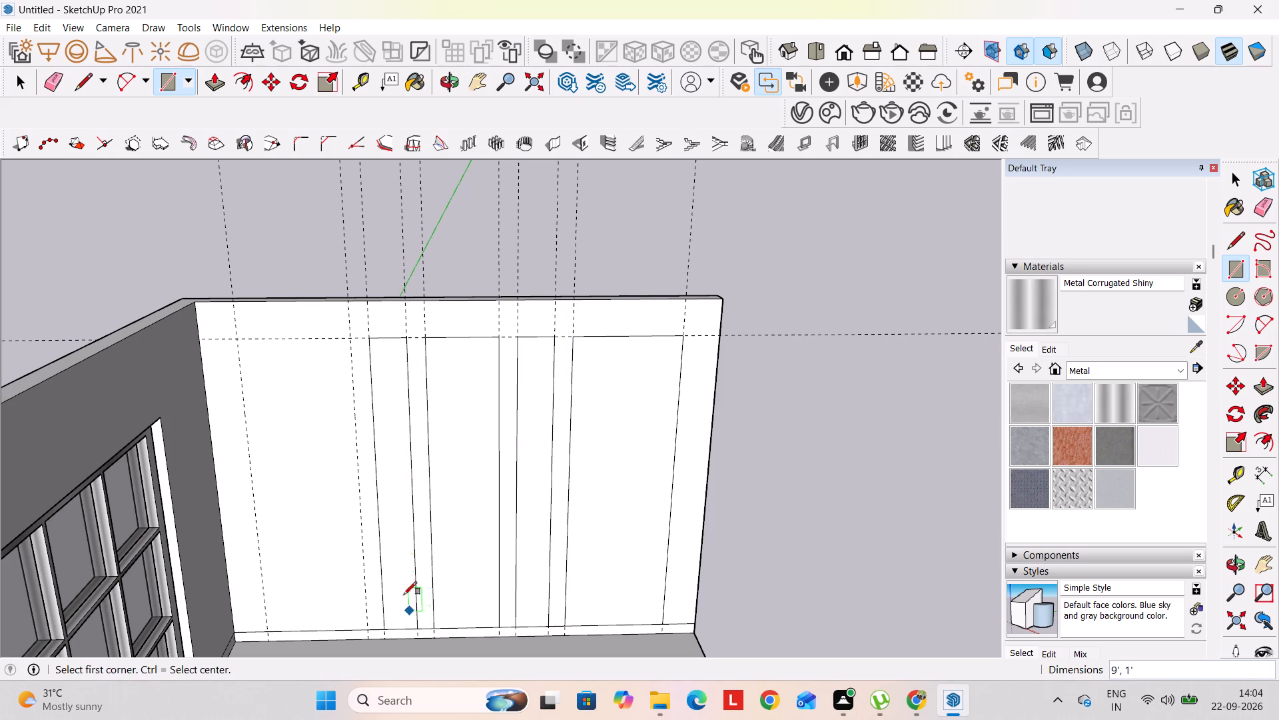
left_click(242, 342)
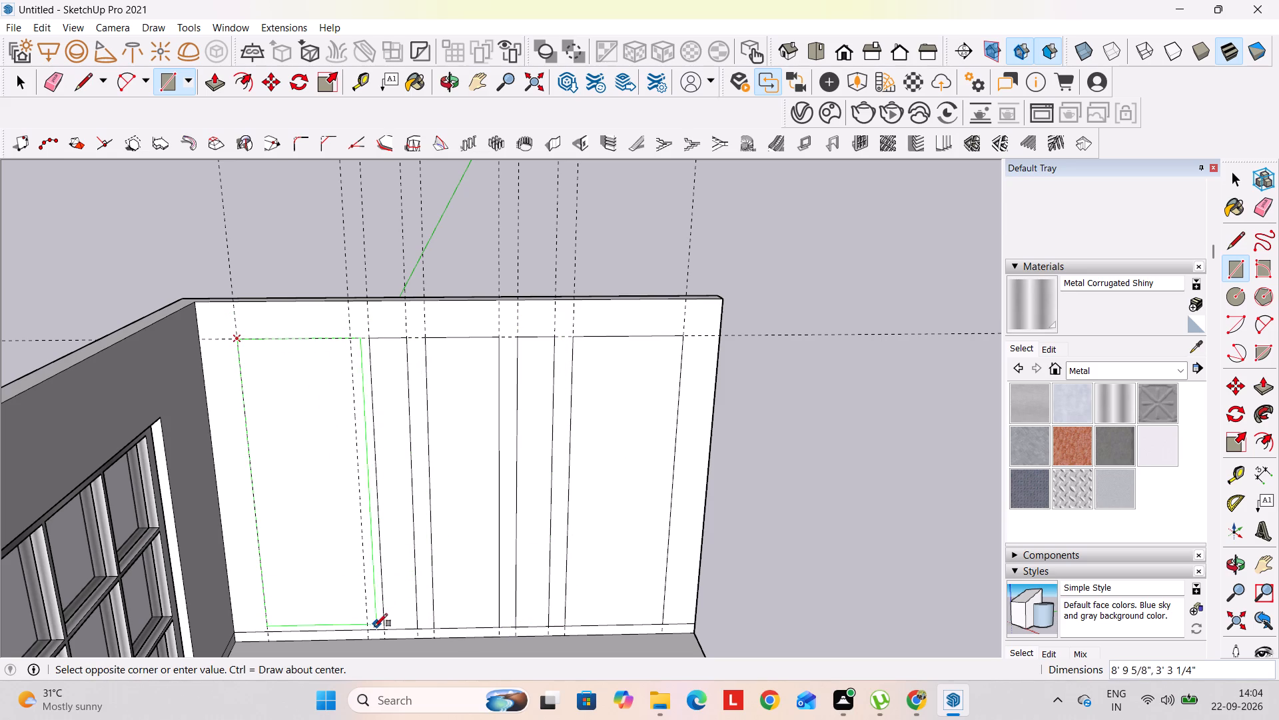
left_click(370, 630)
key("space")
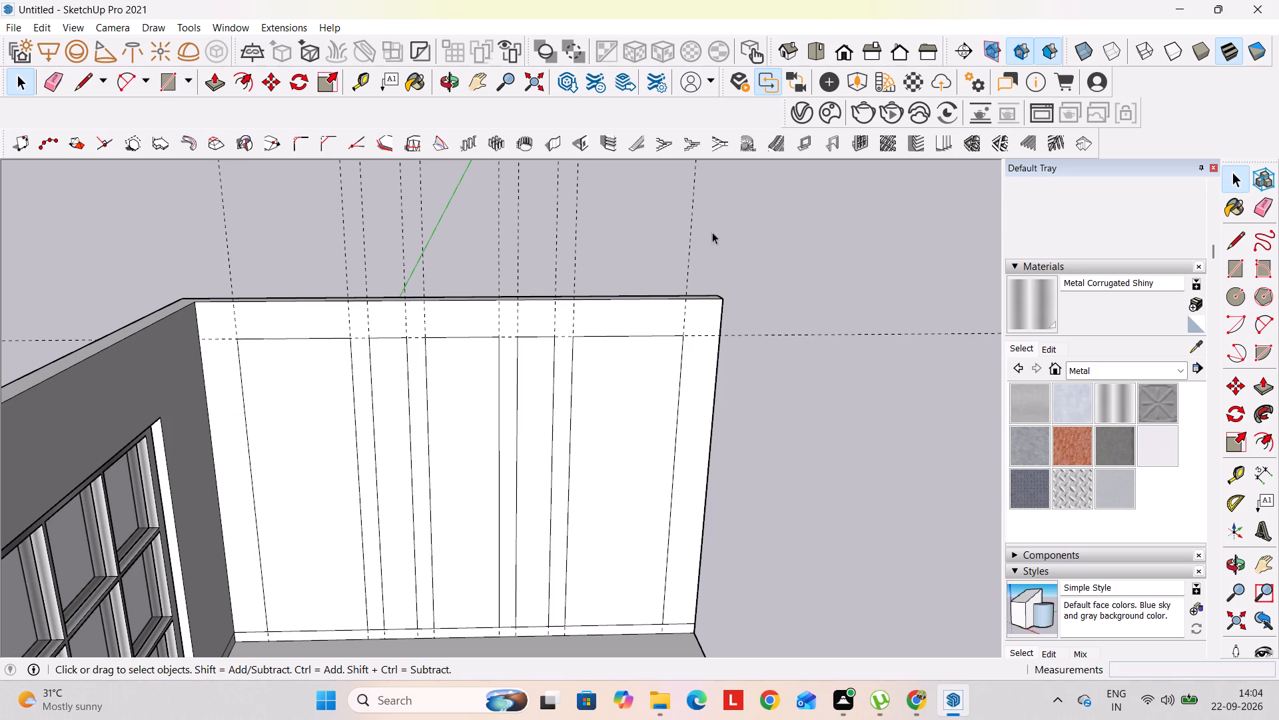
Delete all guides from the model.
left_click(47, 29)
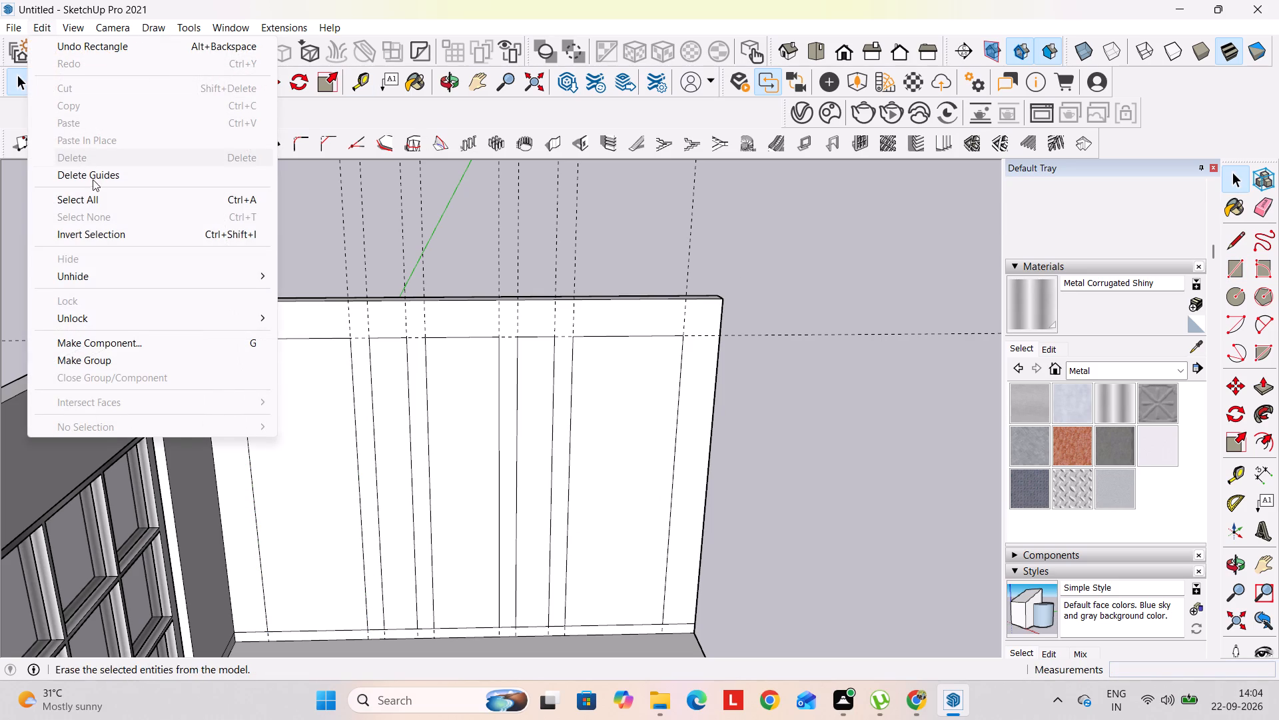
left_click(96, 181)
left_click(818, 255)
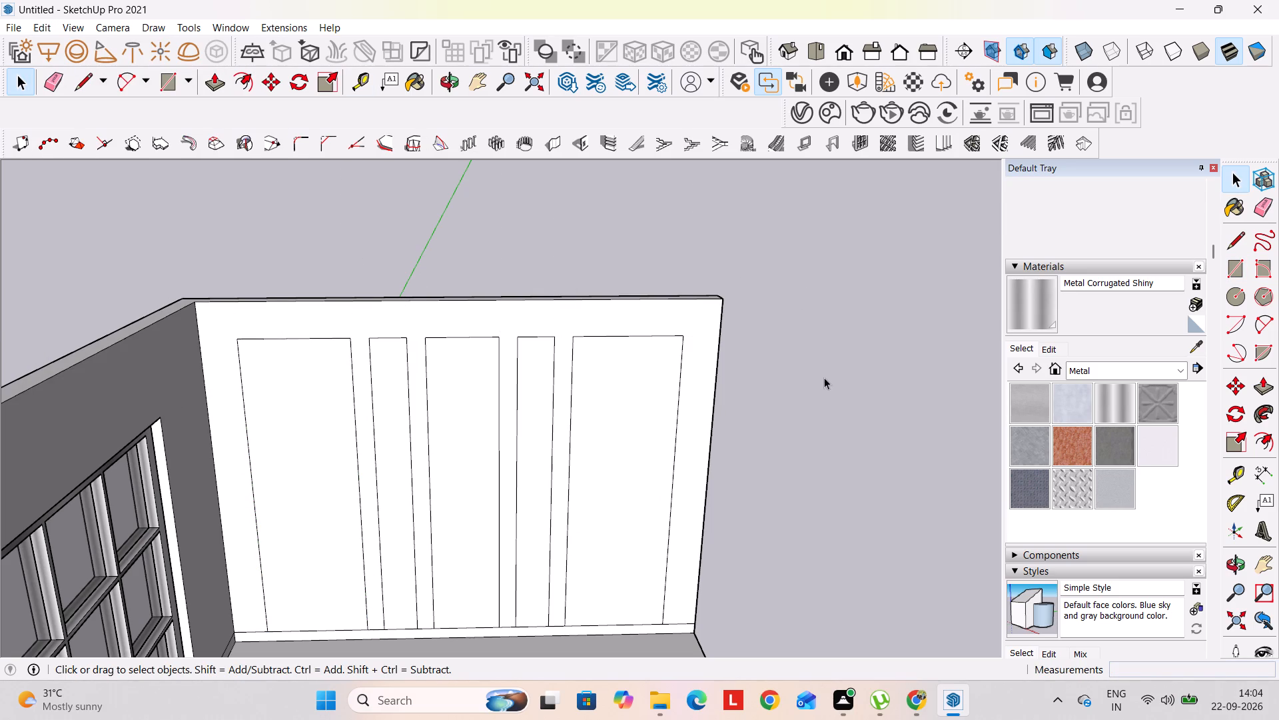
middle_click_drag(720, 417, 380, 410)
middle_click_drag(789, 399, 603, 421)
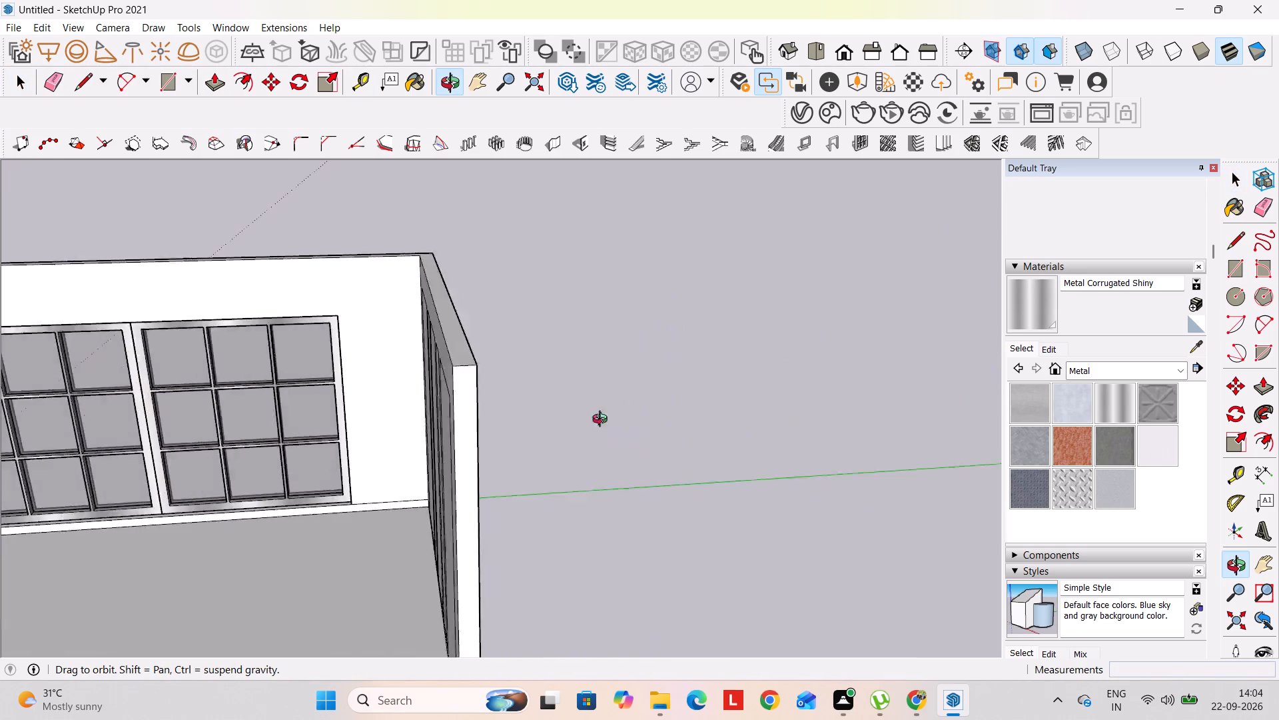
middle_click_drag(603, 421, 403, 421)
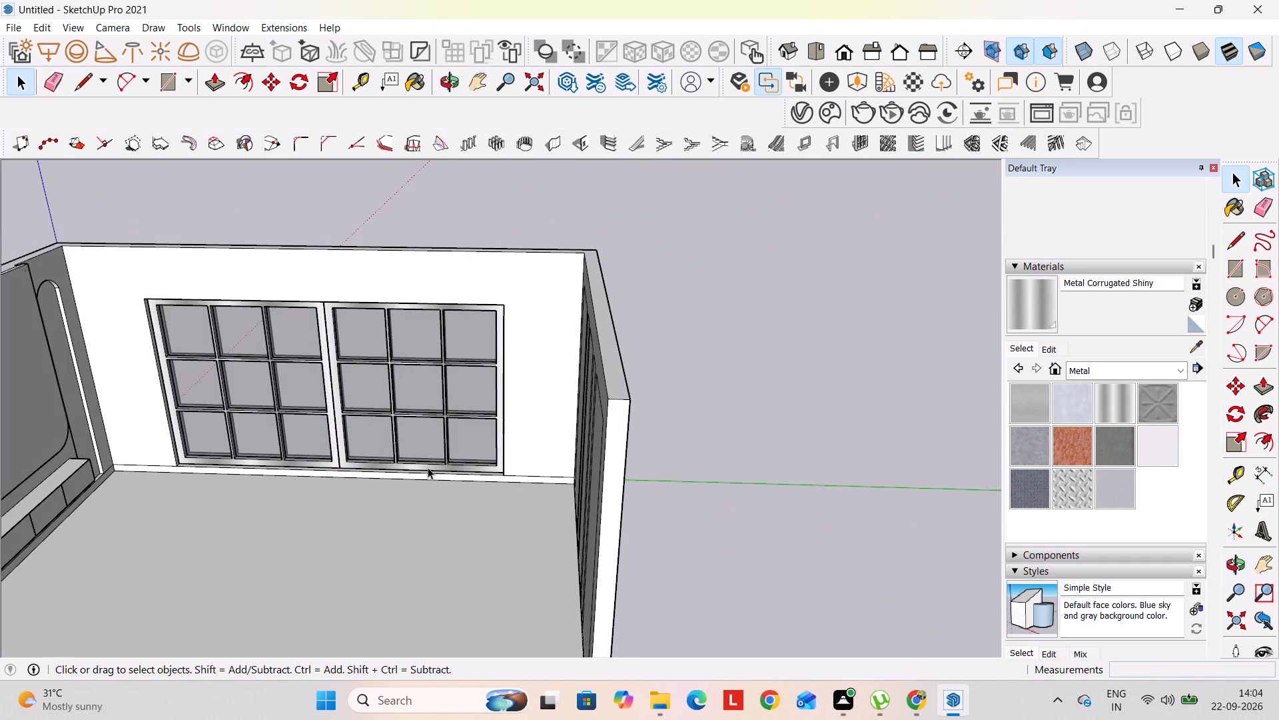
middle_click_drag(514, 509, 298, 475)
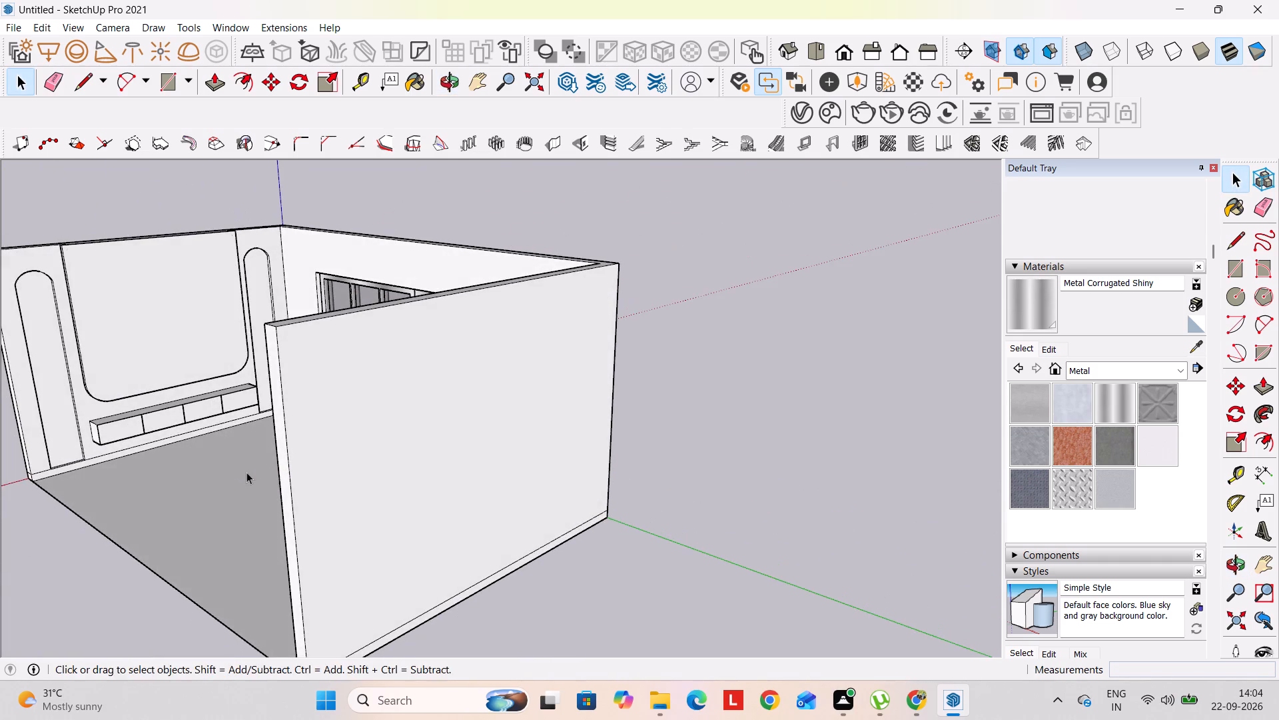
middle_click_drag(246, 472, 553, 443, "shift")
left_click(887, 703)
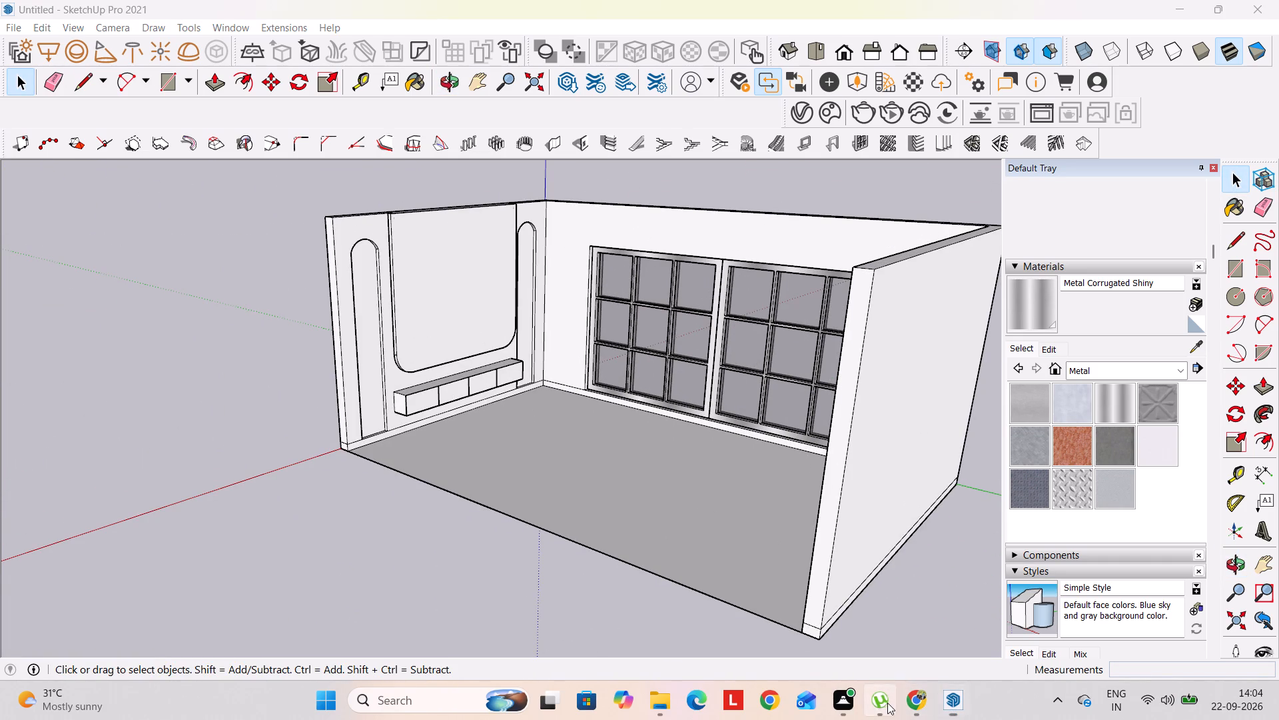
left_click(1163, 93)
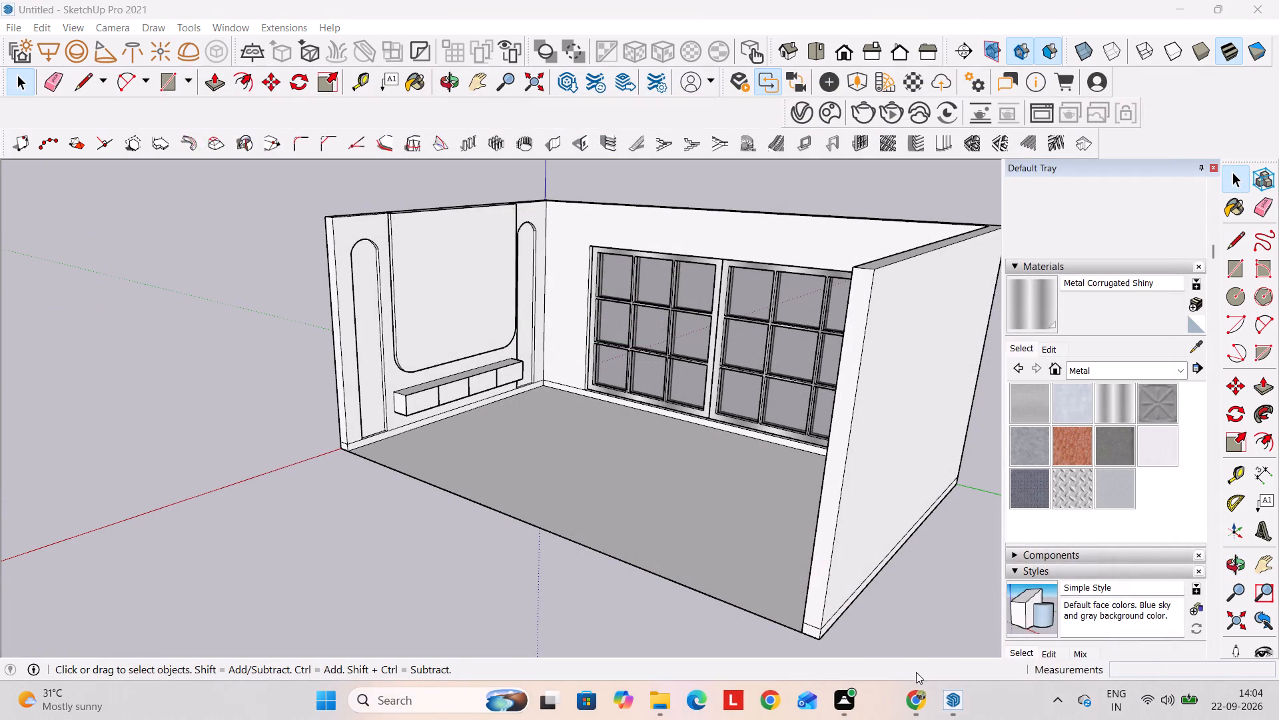
Switch to the 3D Warehouse page in Chrome and search its models for "sofs".
left_click(900, 711)
scroll(534, 390, "down", 2)
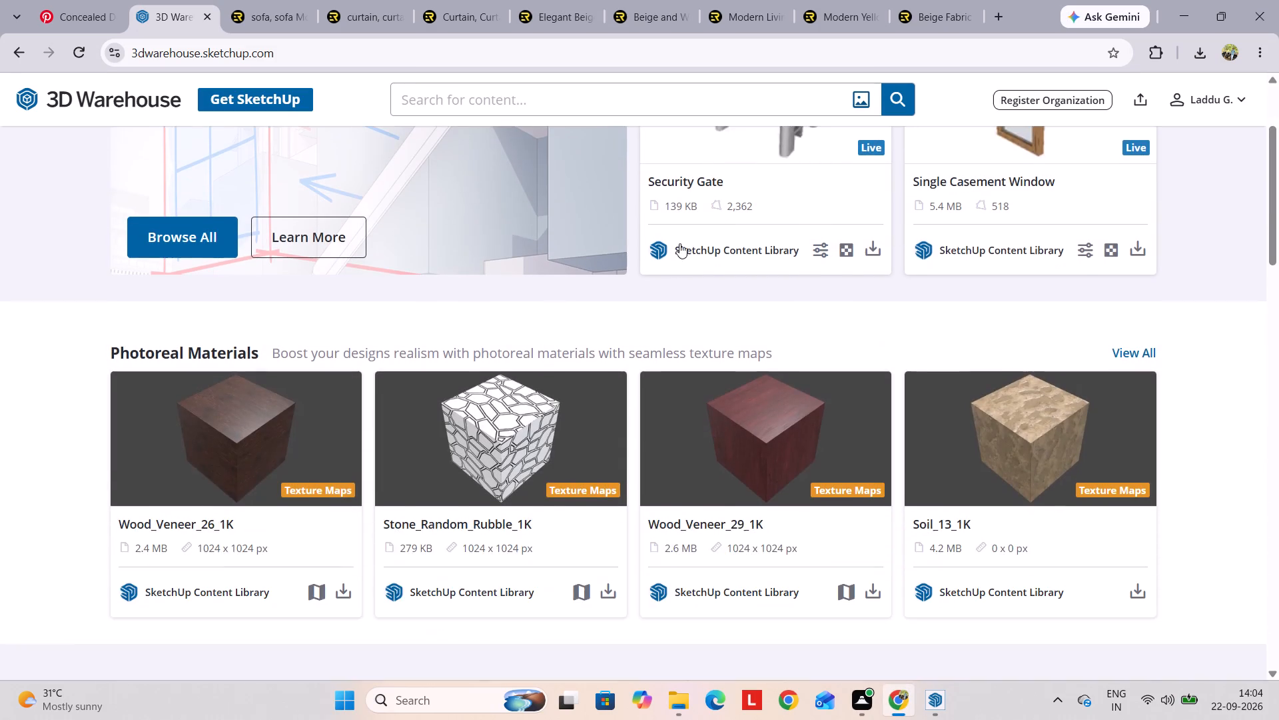
scroll(705, 123, "up", 3)
left_click(717, 111)
type("sofs")
key("Return")
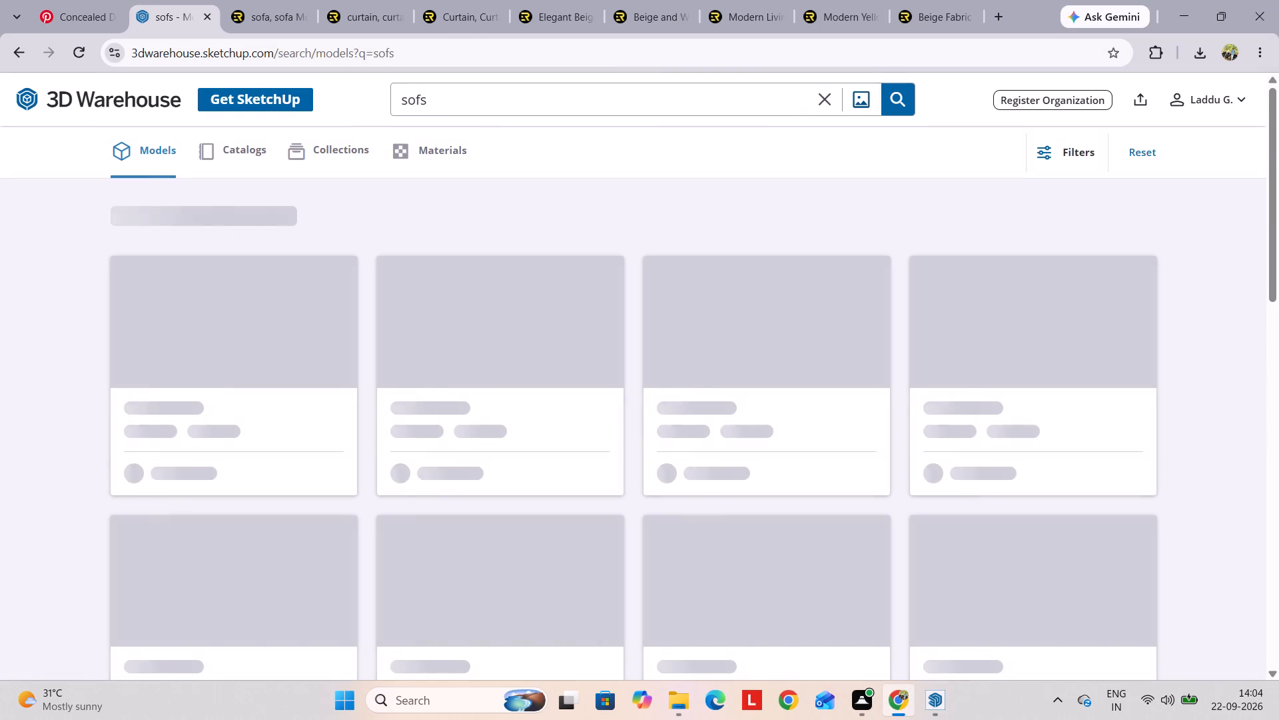
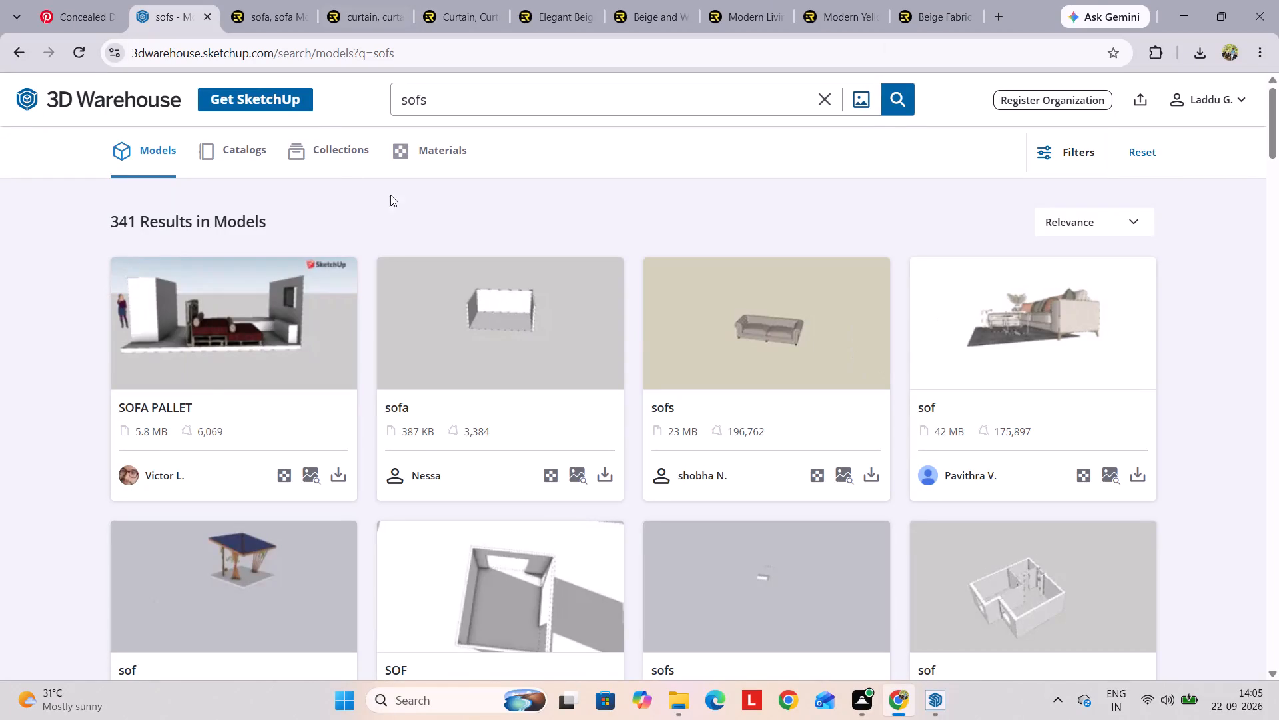
Correct the 3D Warehouse model search term from "sofs" to "sofa" and run the search.
scroll(485, 431, "down", 2)
scroll(759, 421, "down", 3)
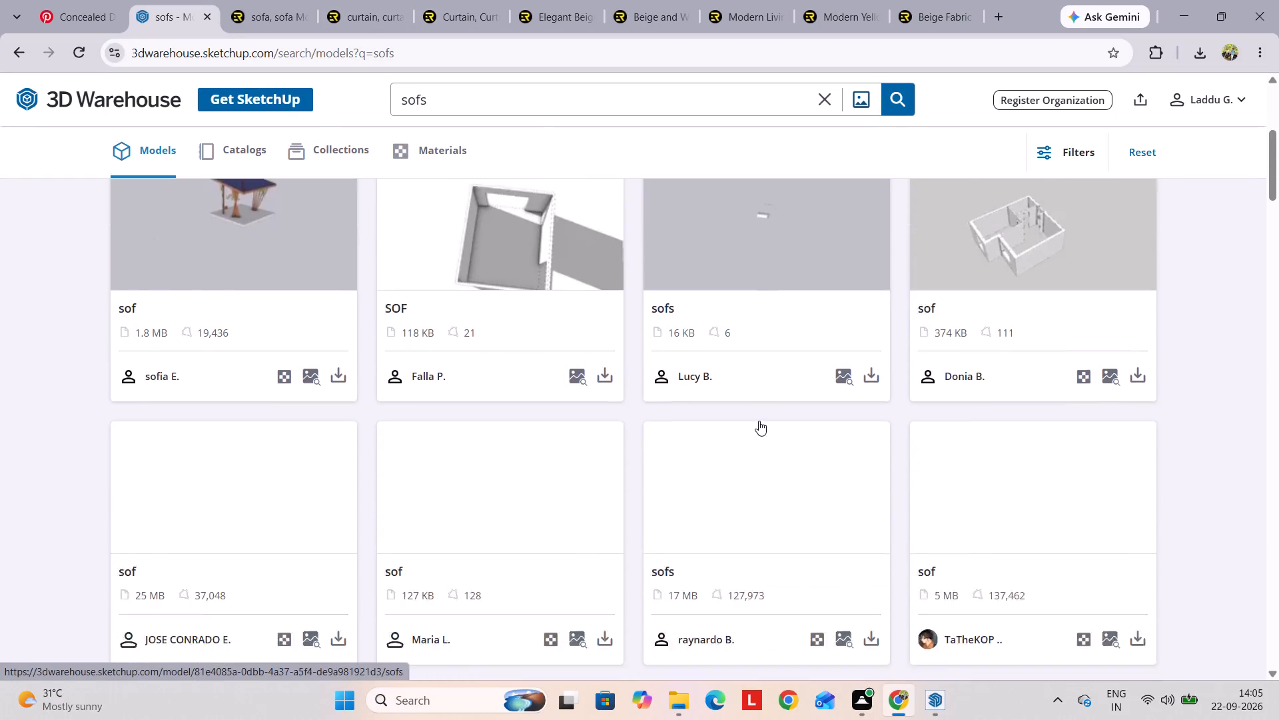
left_click(636, 103)
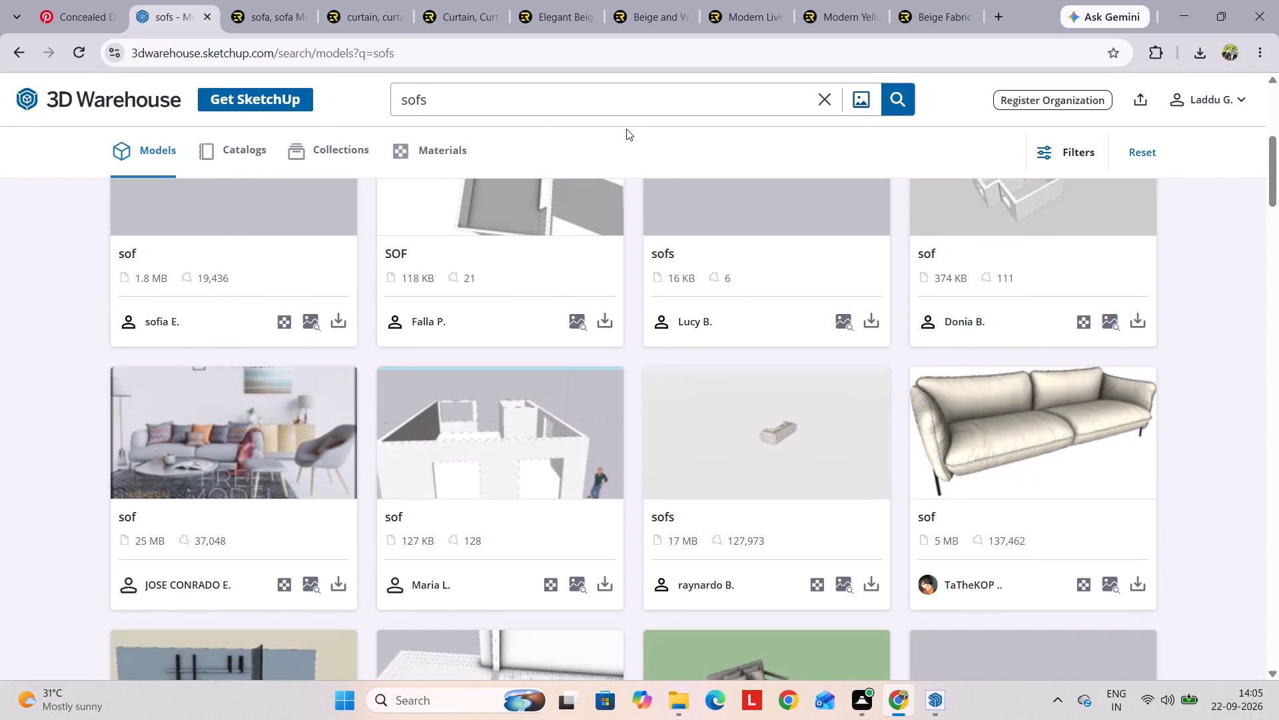
key("BackSpace")
key("a")
key("Return")
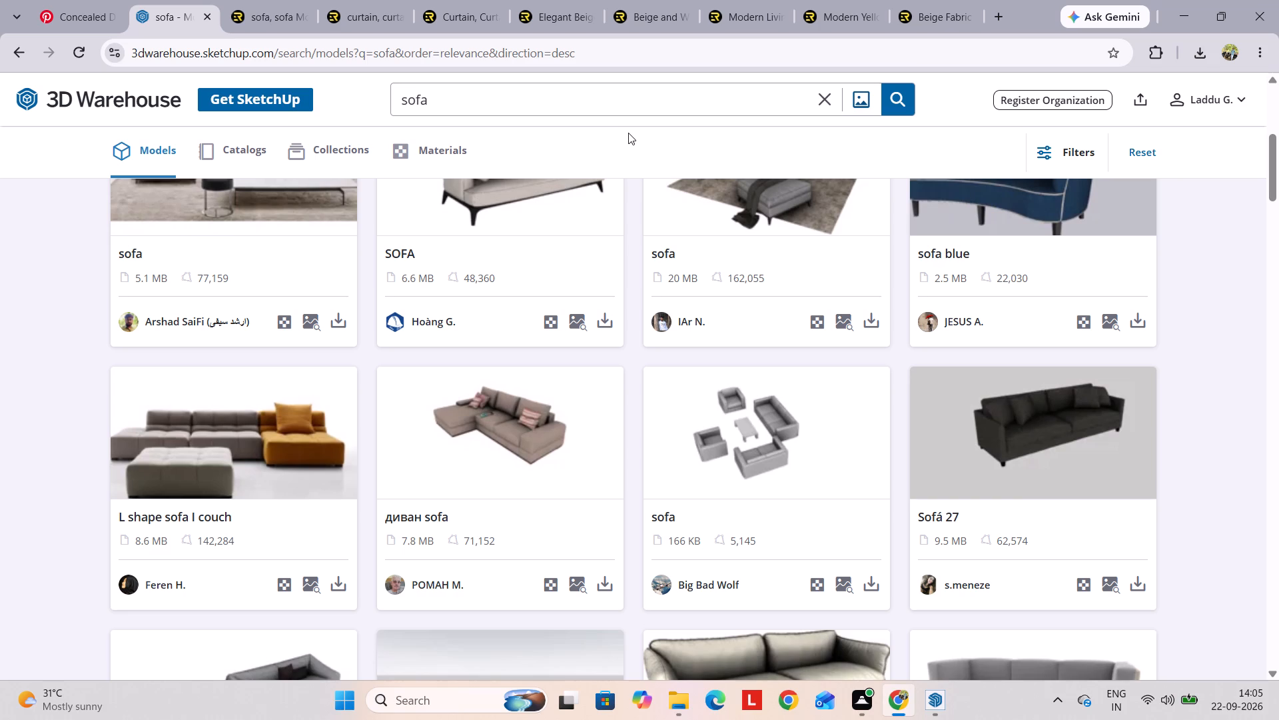
Examine the first batch of sofa models for one that suits the room.
scroll(686, 401, "down", 1)
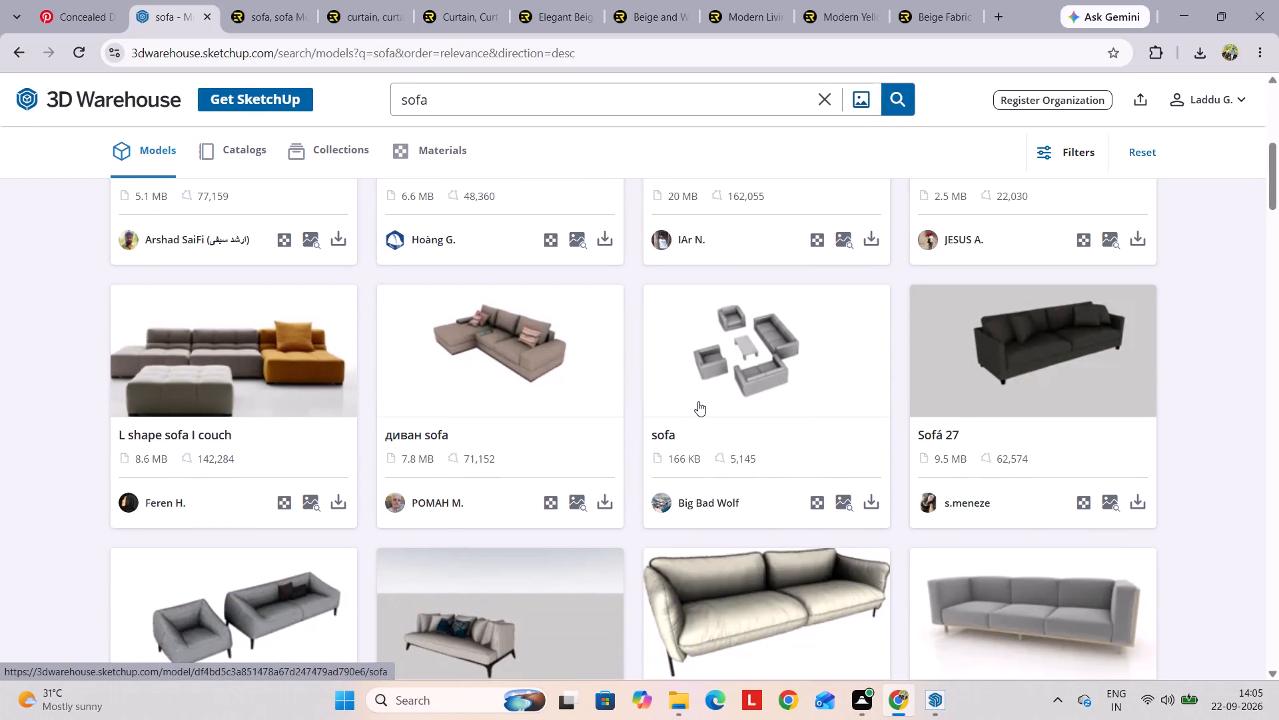
scroll(711, 343, "down", 2)
scroll(677, 399, "down", 4)
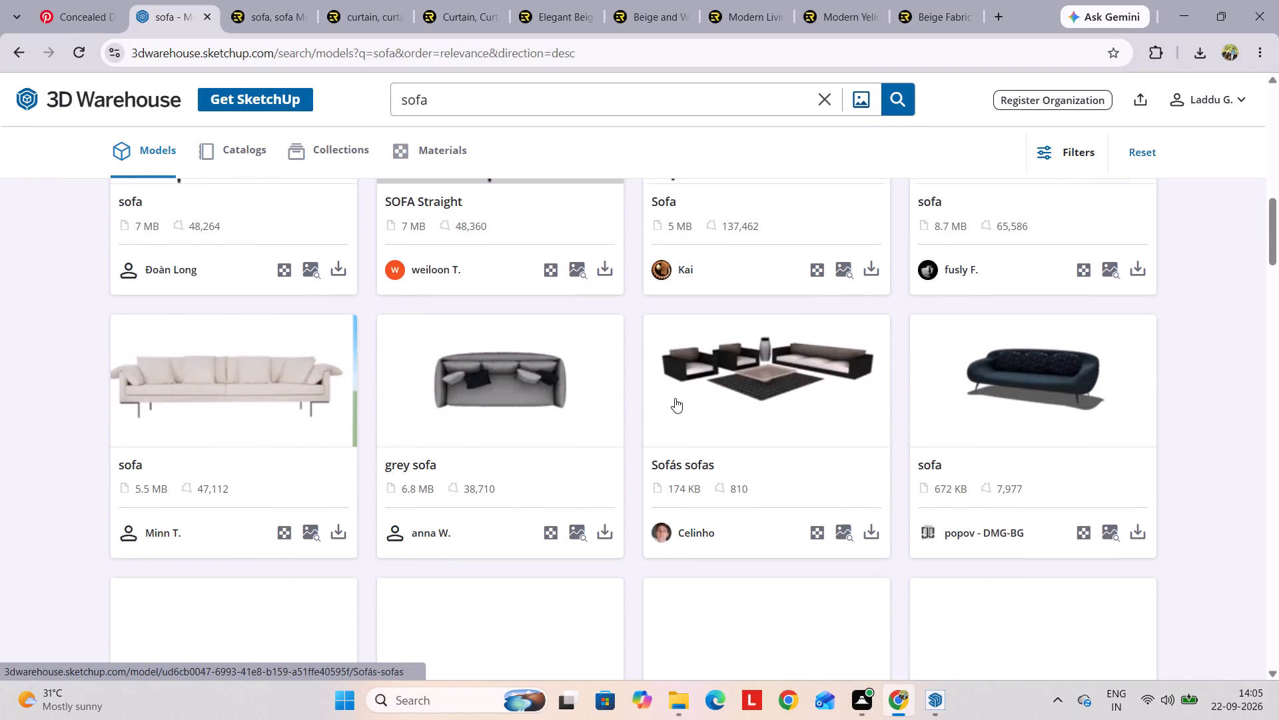
scroll(663, 375, "down", 2)
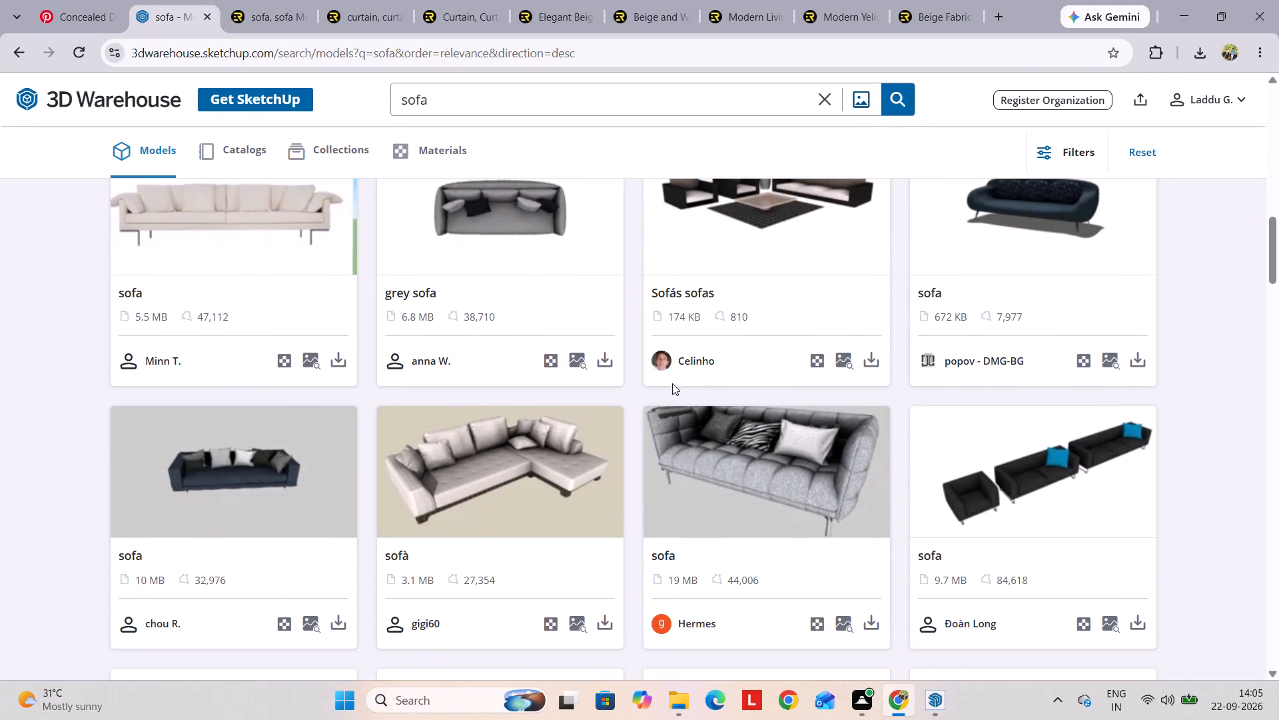
scroll(669, 391, "down", 3)
scroll(745, 392, "down", 3)
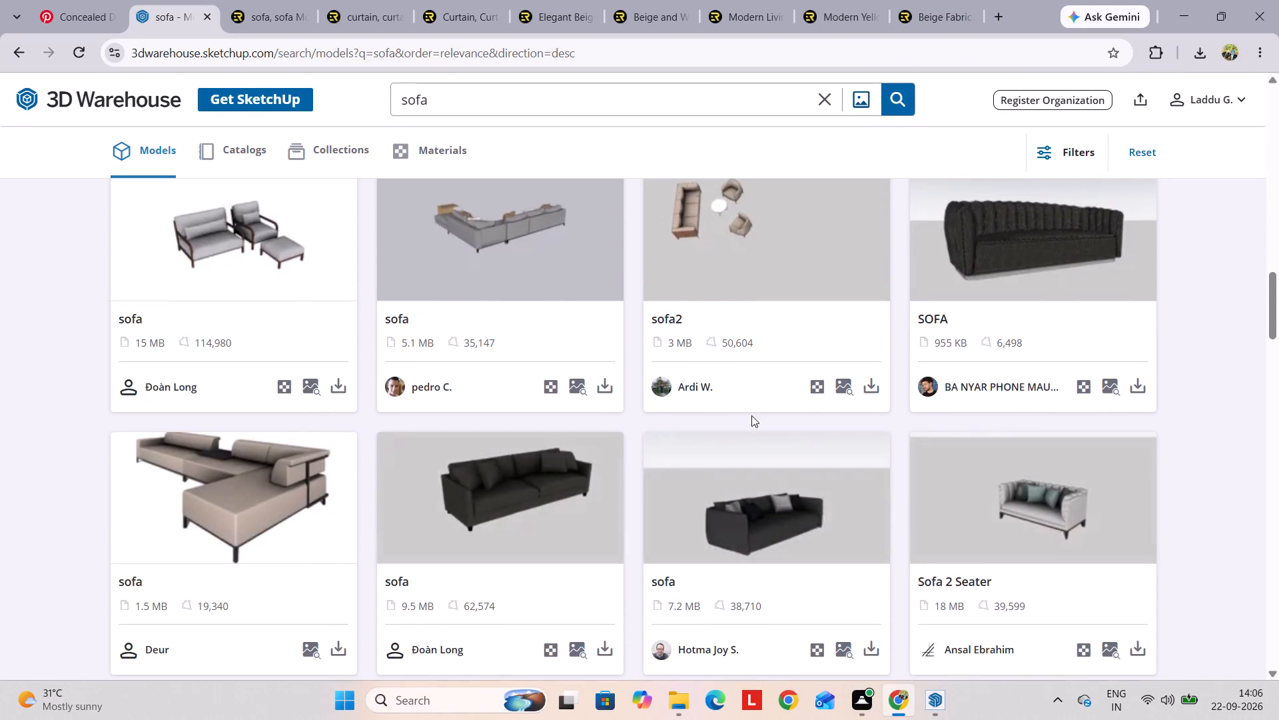
scroll(751, 415, "down", 4)
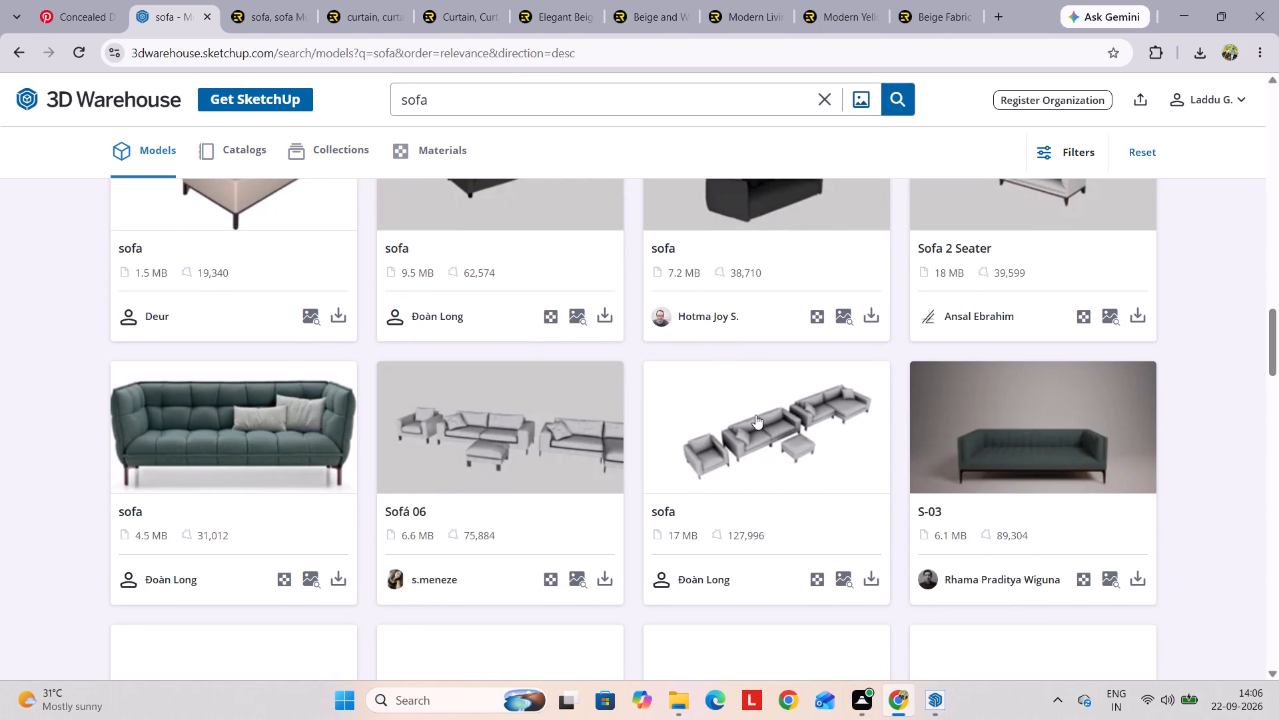
scroll(764, 418, "down", 1)
scroll(843, 420, "down", 1)
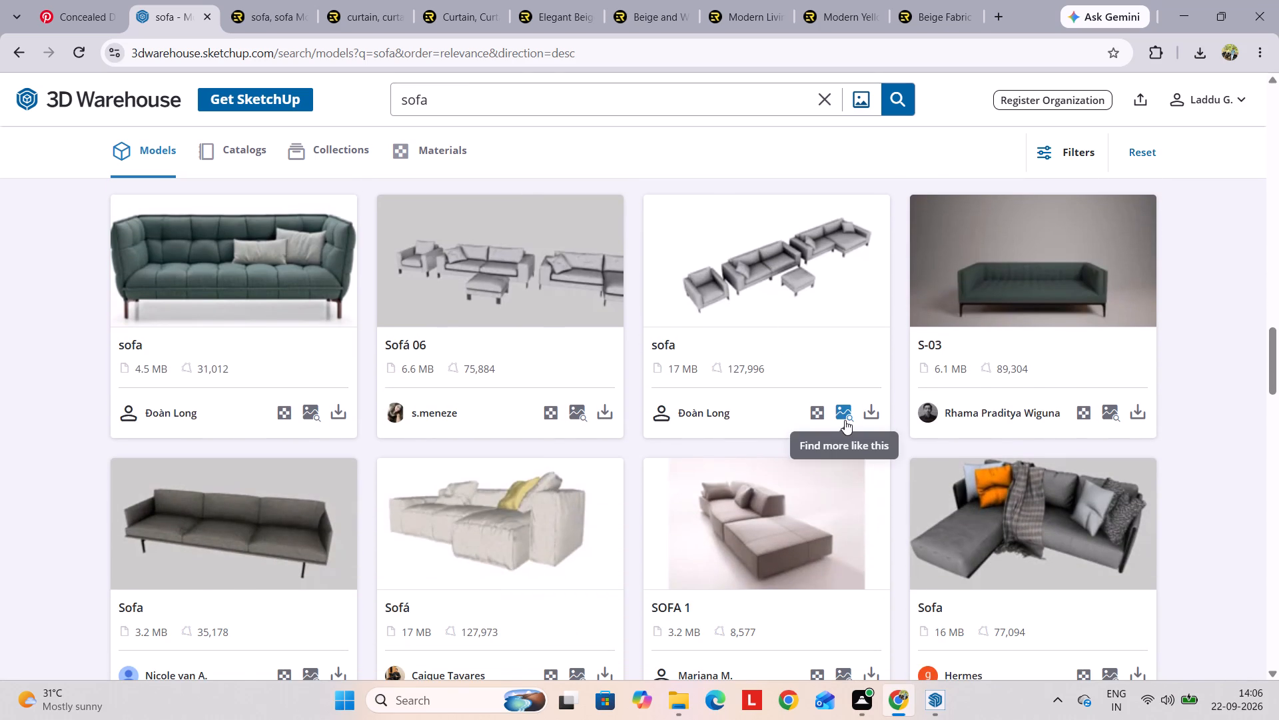
scroll(849, 447, "down", 3)
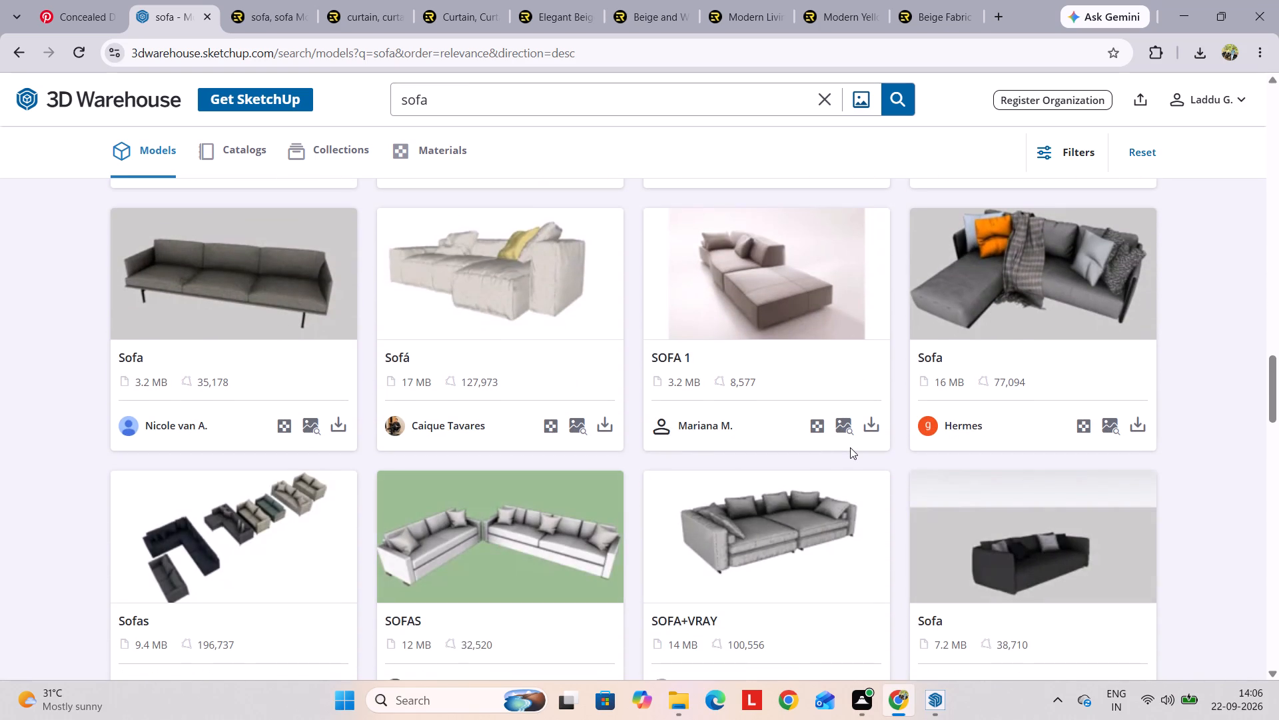
scroll(263, 545, "down", 2)
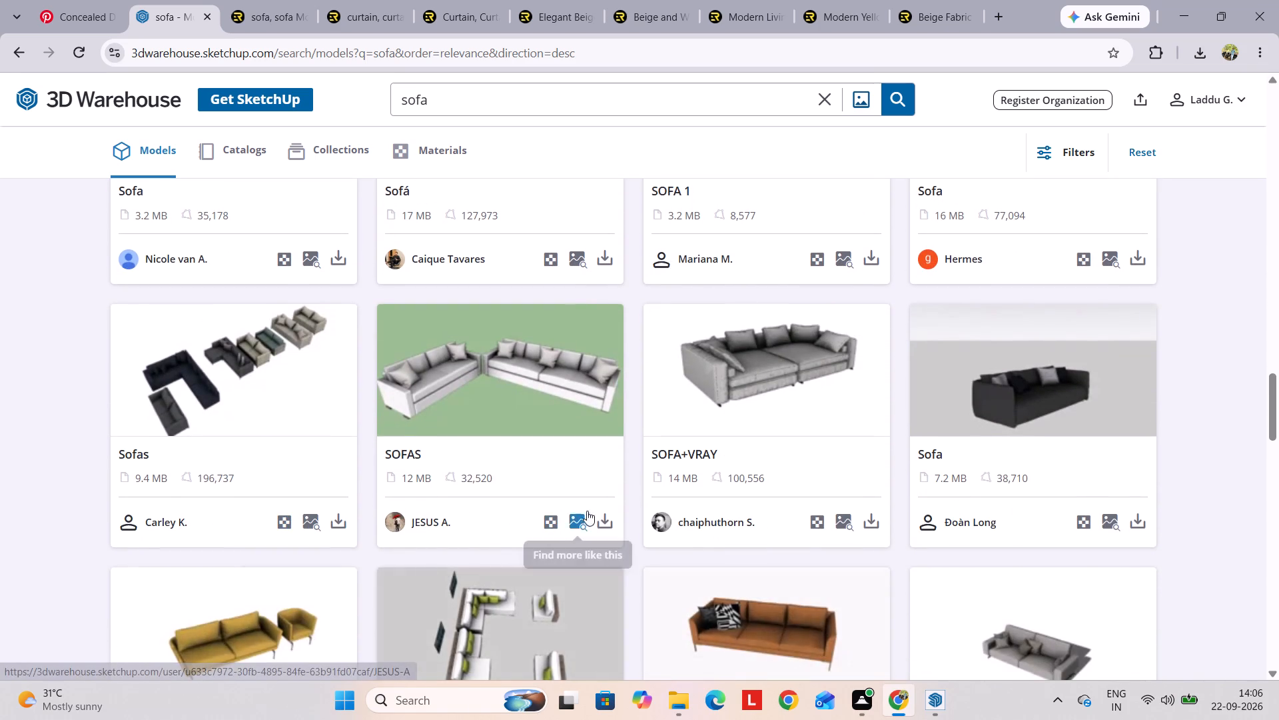
scroll(626, 511, "down", 5)
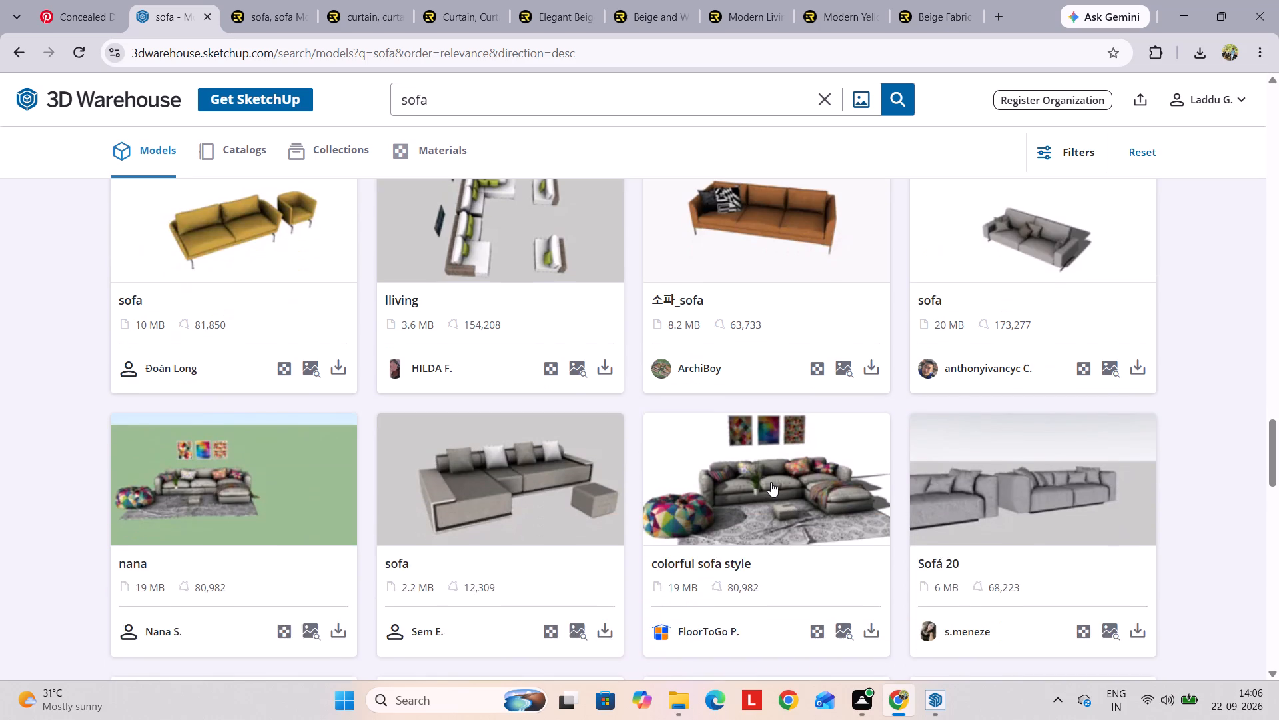
scroll(779, 482, "down", 2)
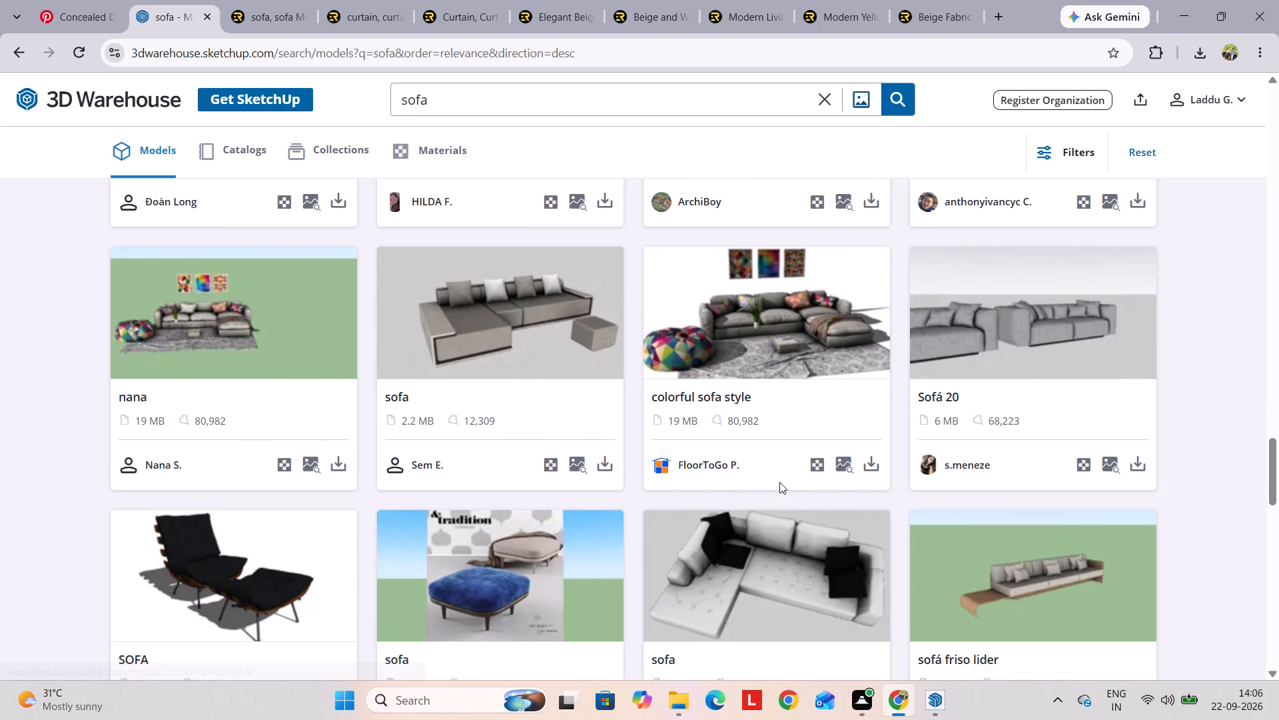
scroll(779, 482, "down", 5)
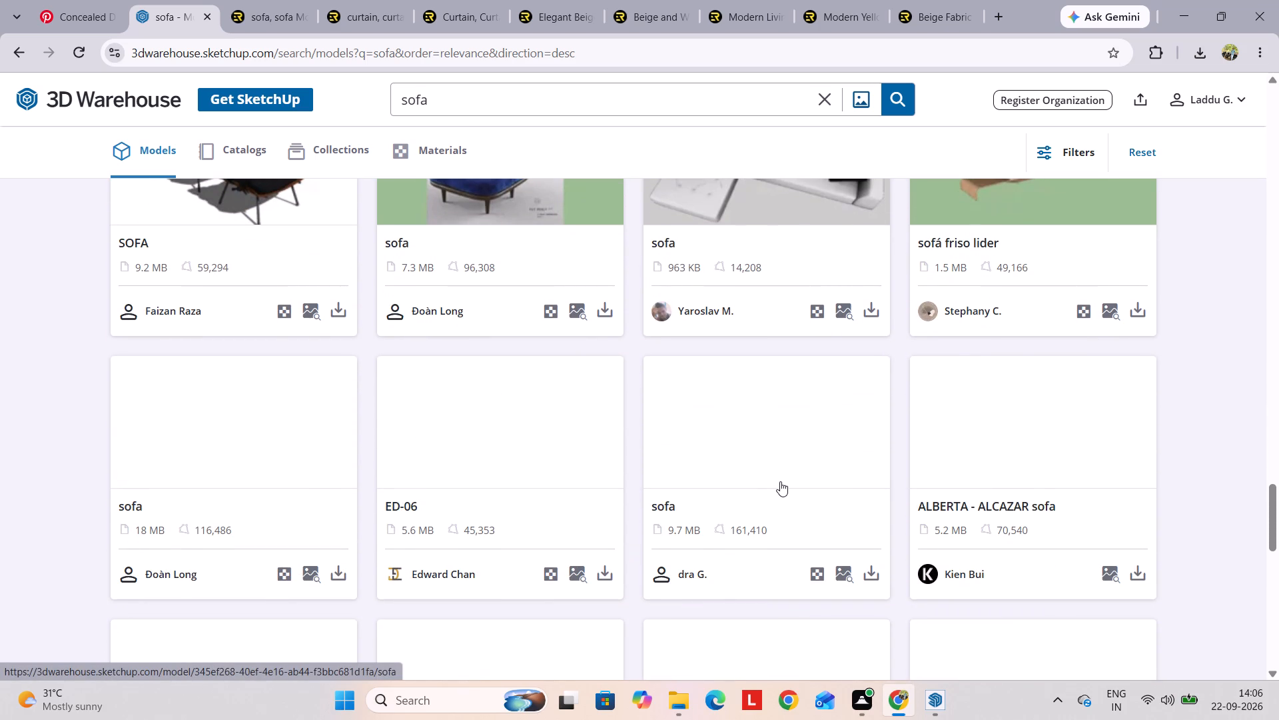
scroll(780, 481, "down", 3)
scroll(517, 455, "down", 1)
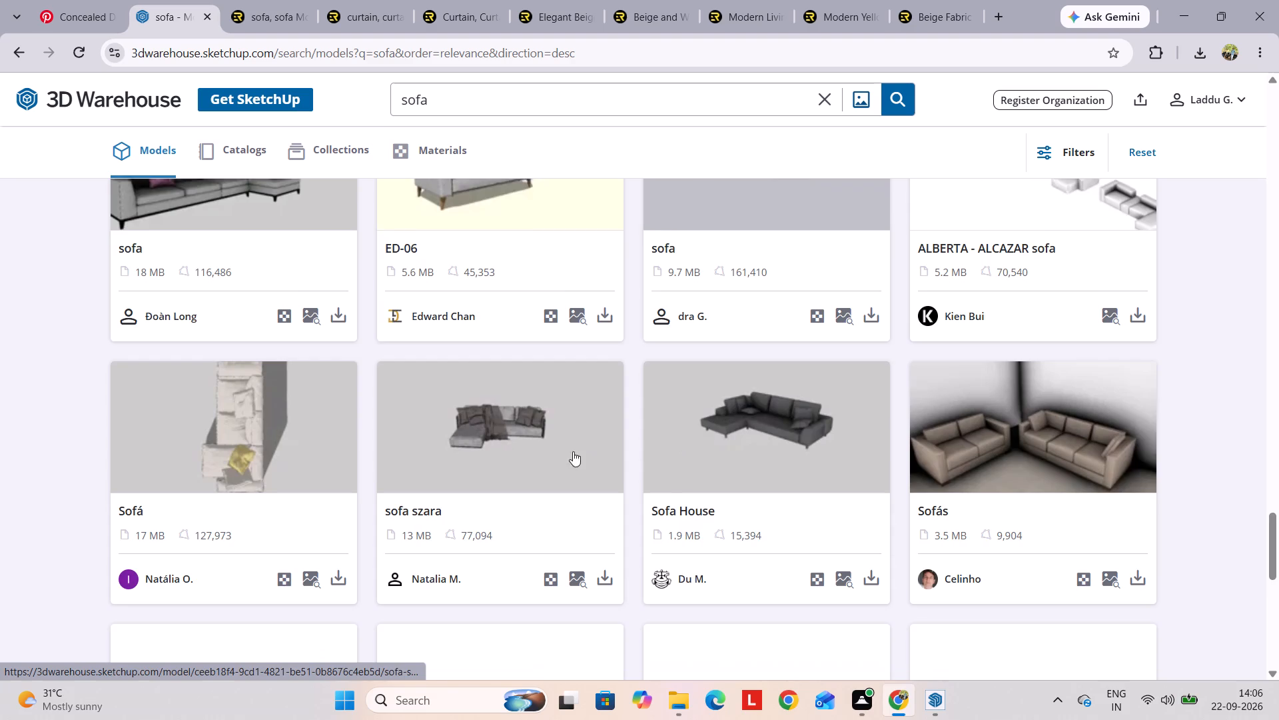
scroll(573, 451, "down", 1)
scroll(804, 440, "down", 4)
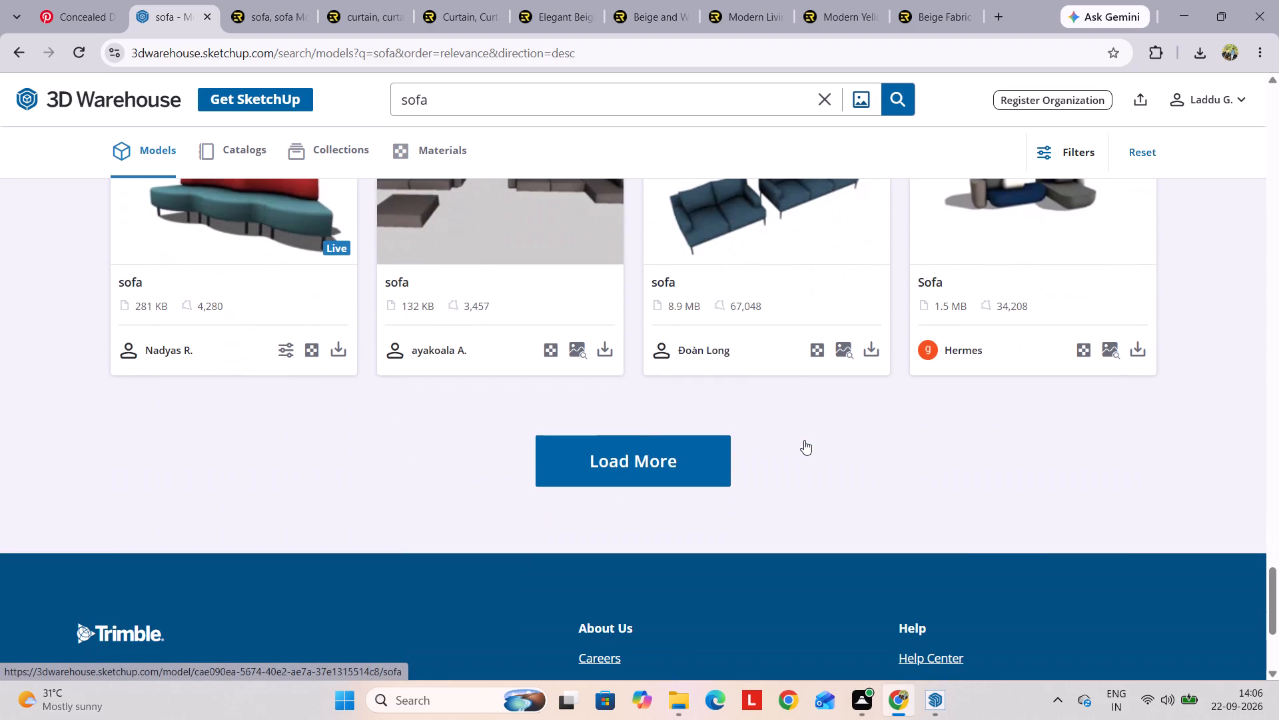
Load more sofa results and examine the additional models down to the end of the list.
left_click(727, 453)
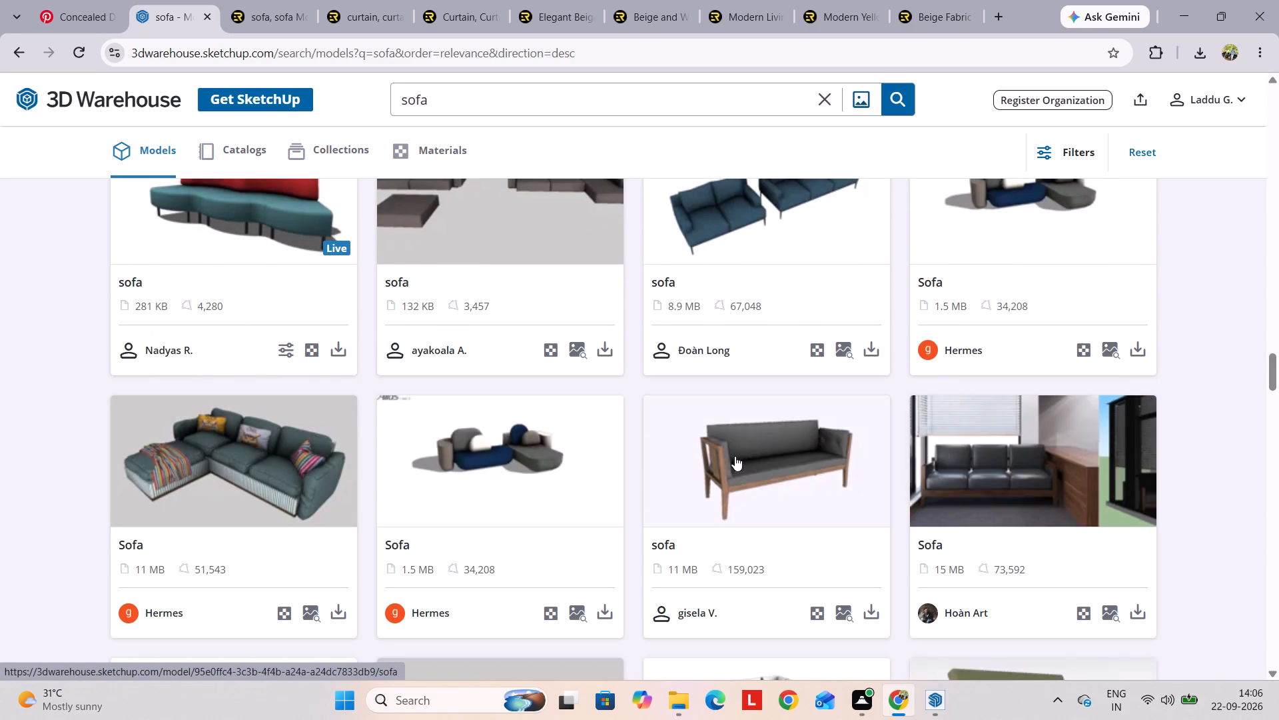
scroll(975, 498, "down", 6)
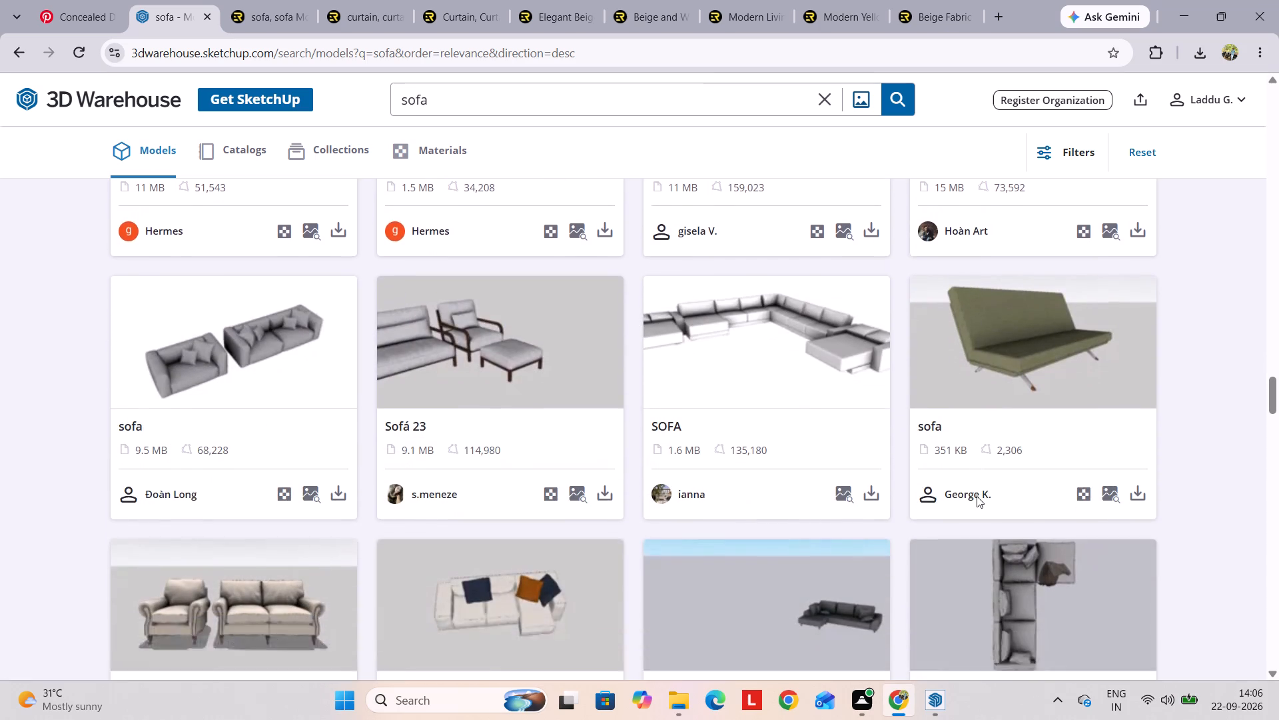
scroll(977, 496, "down", 4)
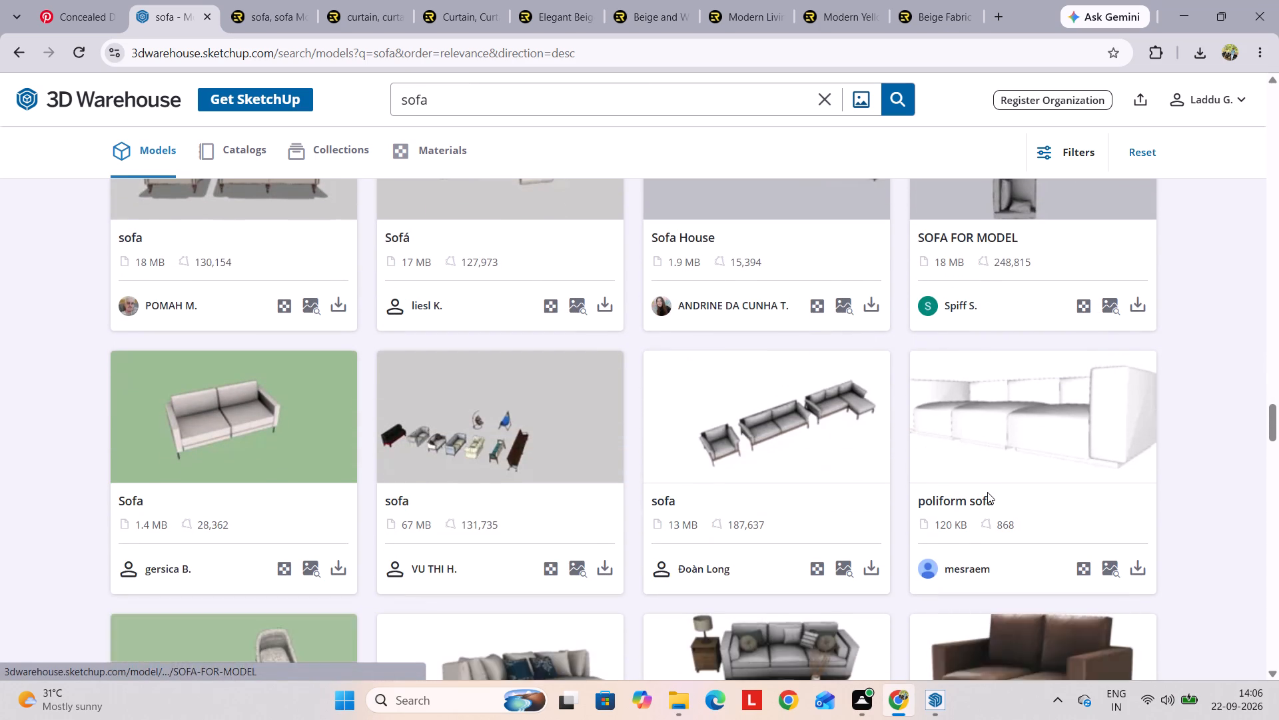
scroll(987, 492, "down", 3)
scroll(903, 492, "down", 2)
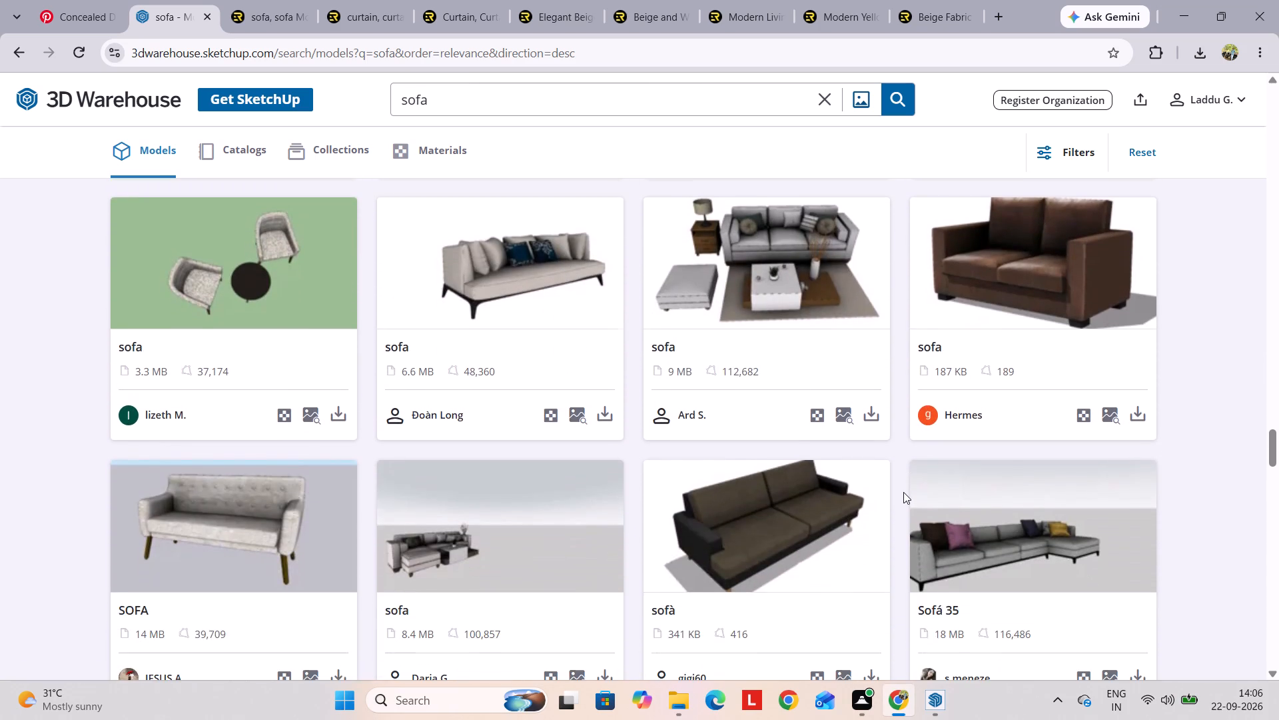
scroll(903, 492, "down", 3)
scroll(903, 492, "up", 4)
scroll(576, 441, "down", 2)
scroll(224, 467, "down", 3)
scroll(536, 463, "down", 5)
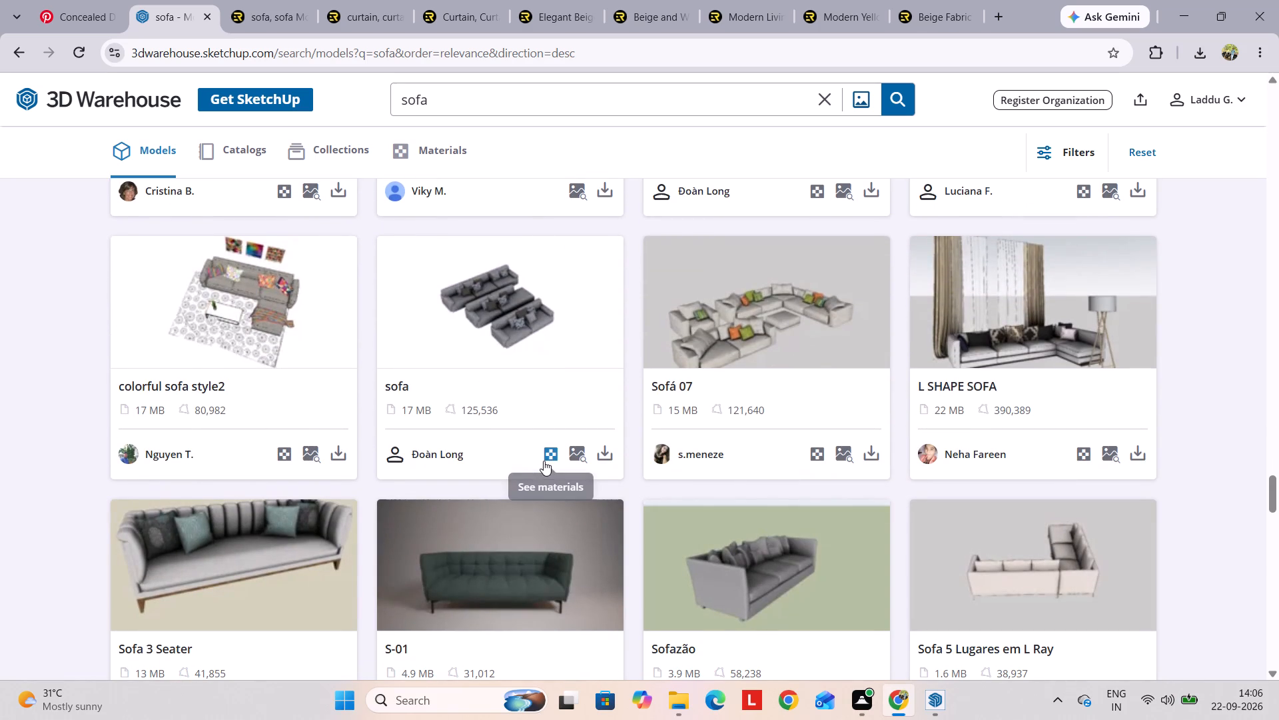
scroll(548, 460, "down", 5)
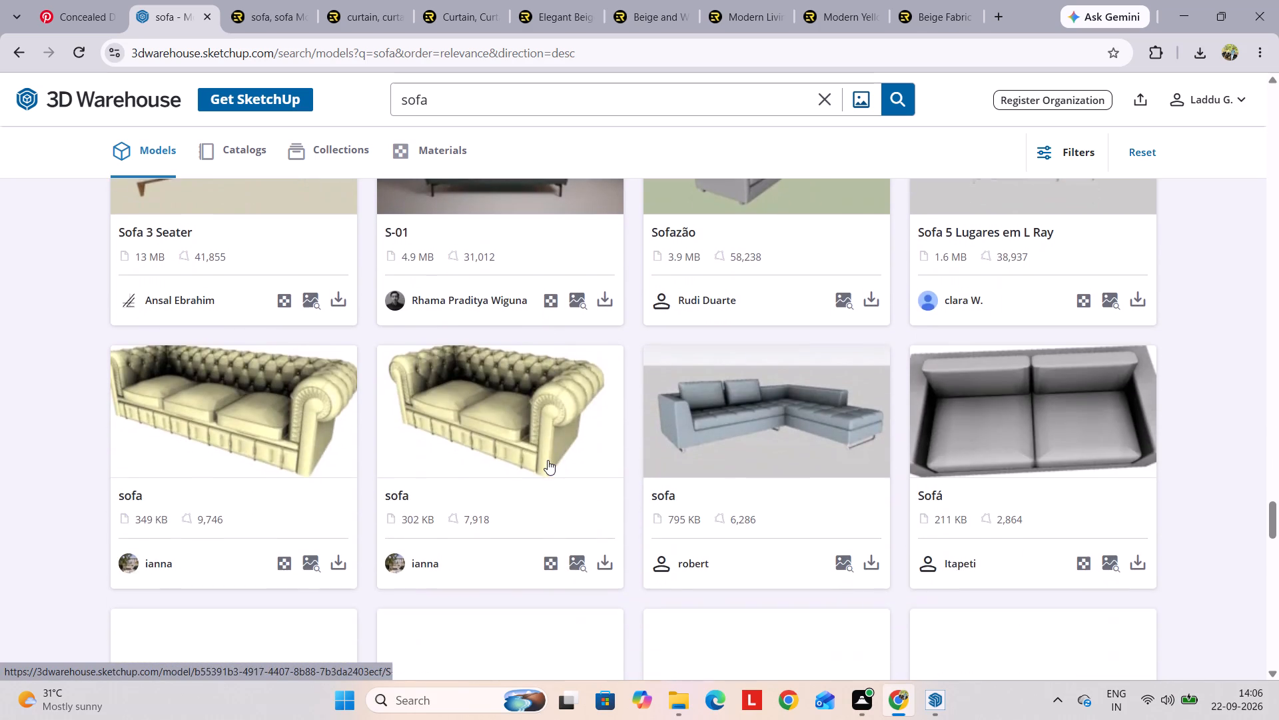
scroll(548, 460, "down", 6)
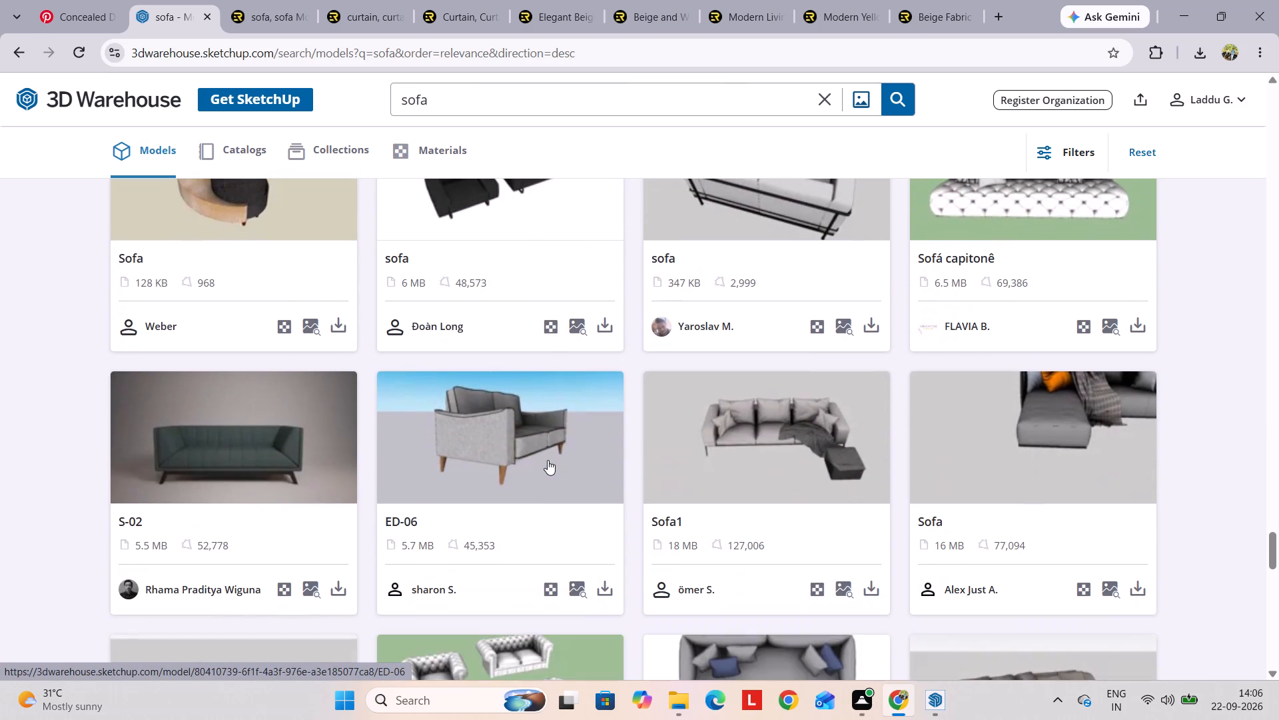
scroll(548, 460, "down", 8)
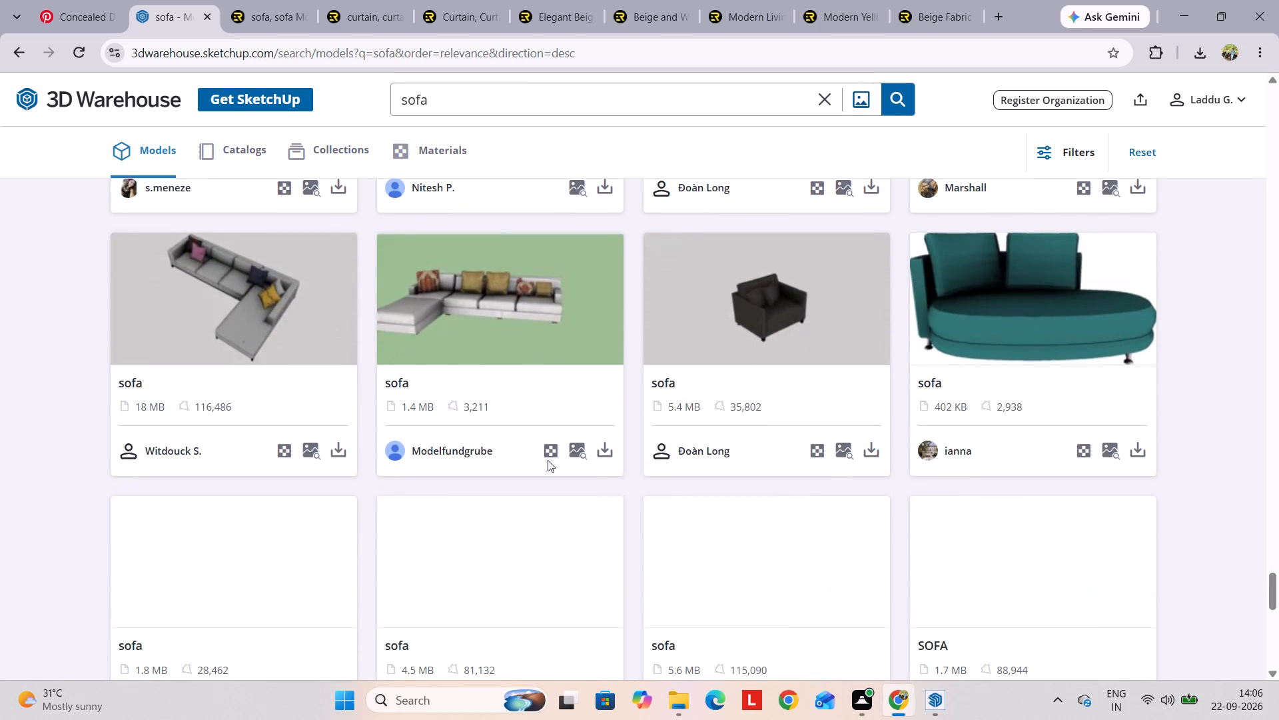
scroll(754, 479, "down", 3)
scroll(505, 444, "down", 2)
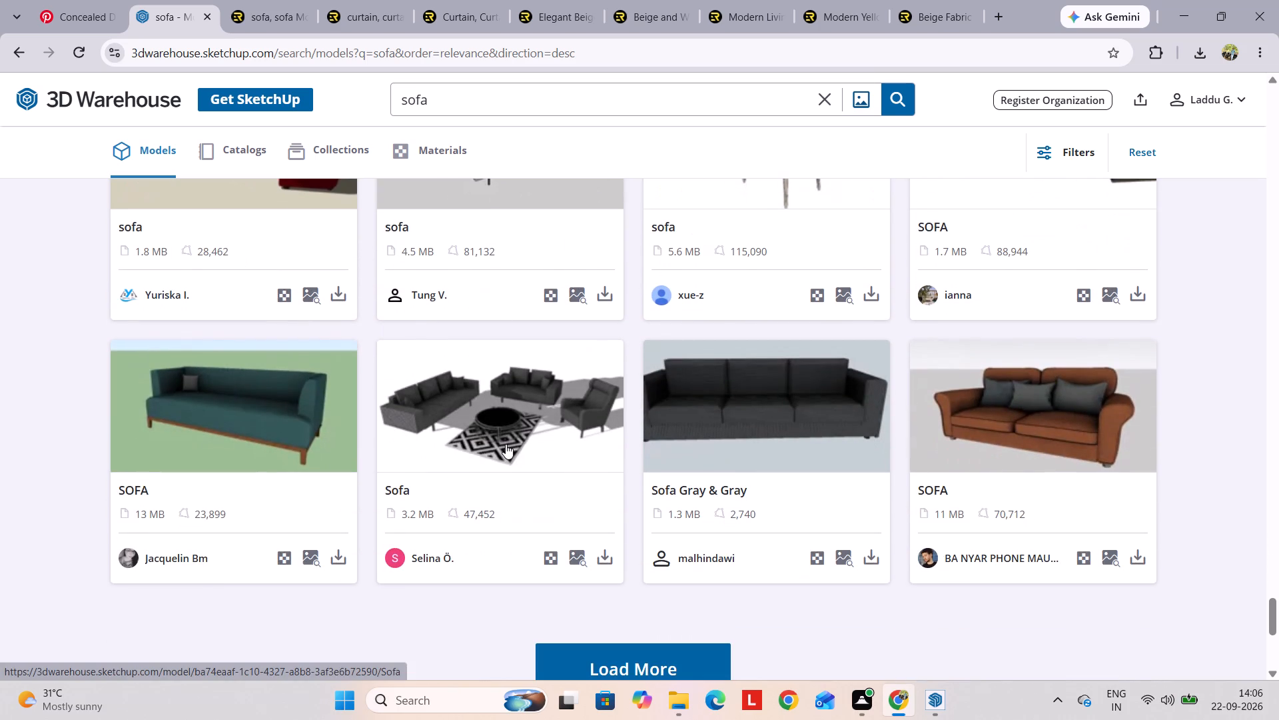
scroll(506, 444, "down", 3)
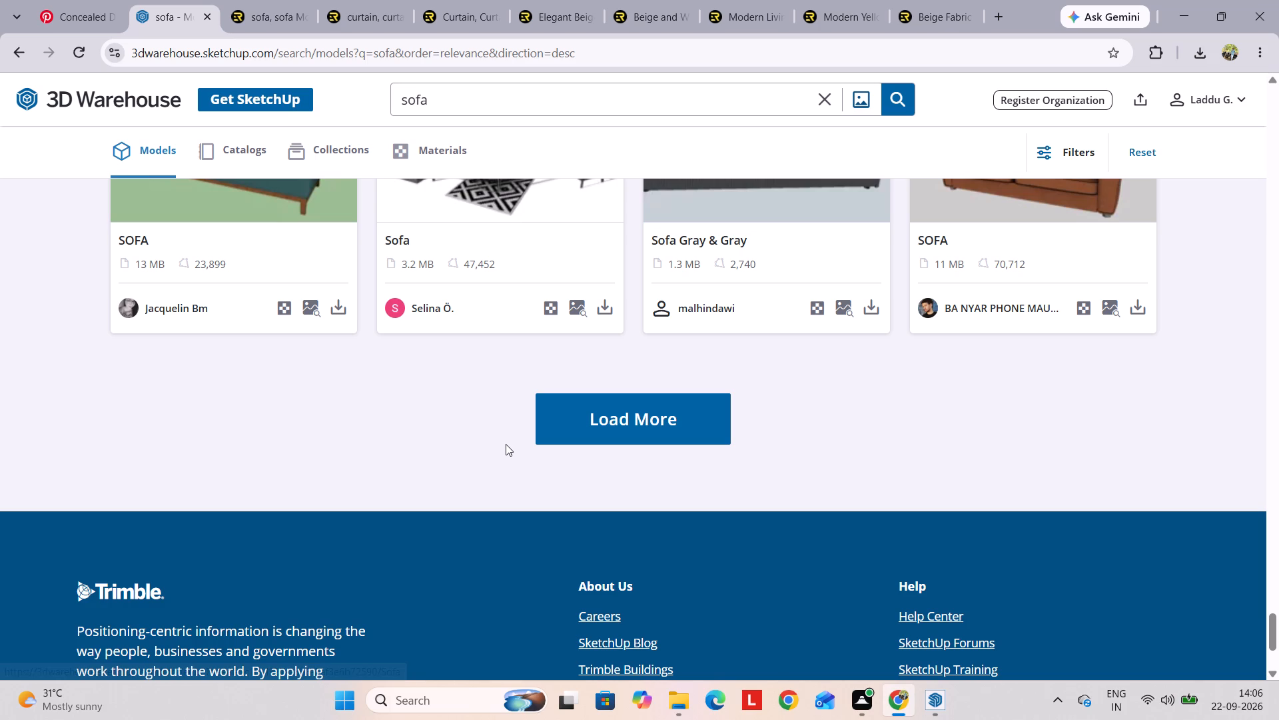
Review the loaded sofa results again from the end of the list back to the first rows for a suitable model.
scroll(506, 444, "up", 4)
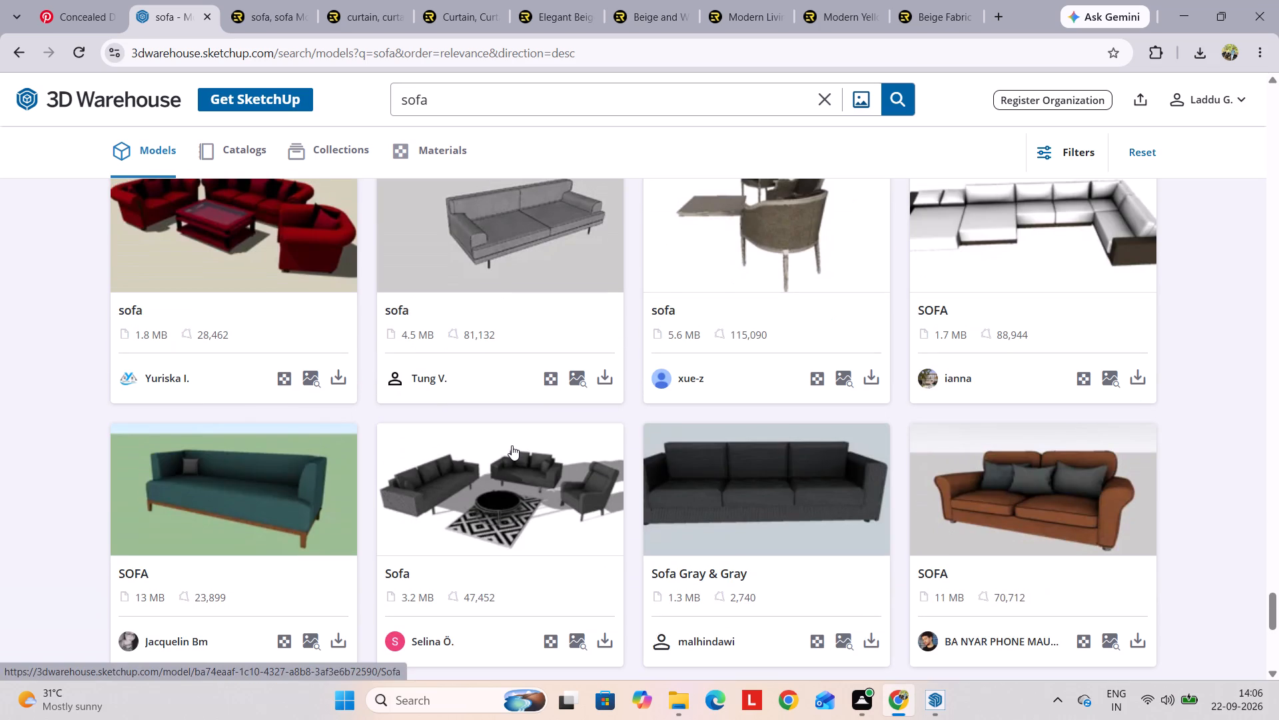
scroll(513, 445, "down", 2)
scroll(516, 442, "up", 16)
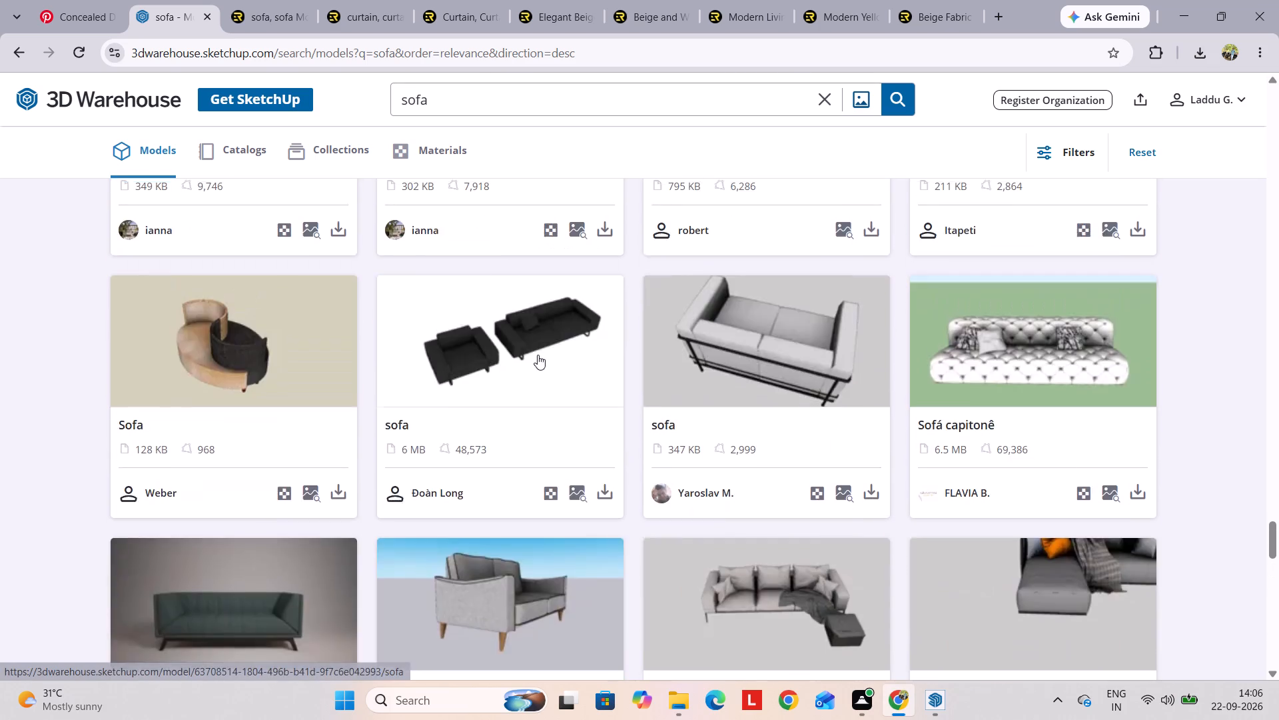
scroll(538, 355, "up", 20)
scroll(538, 355, "up", 15)
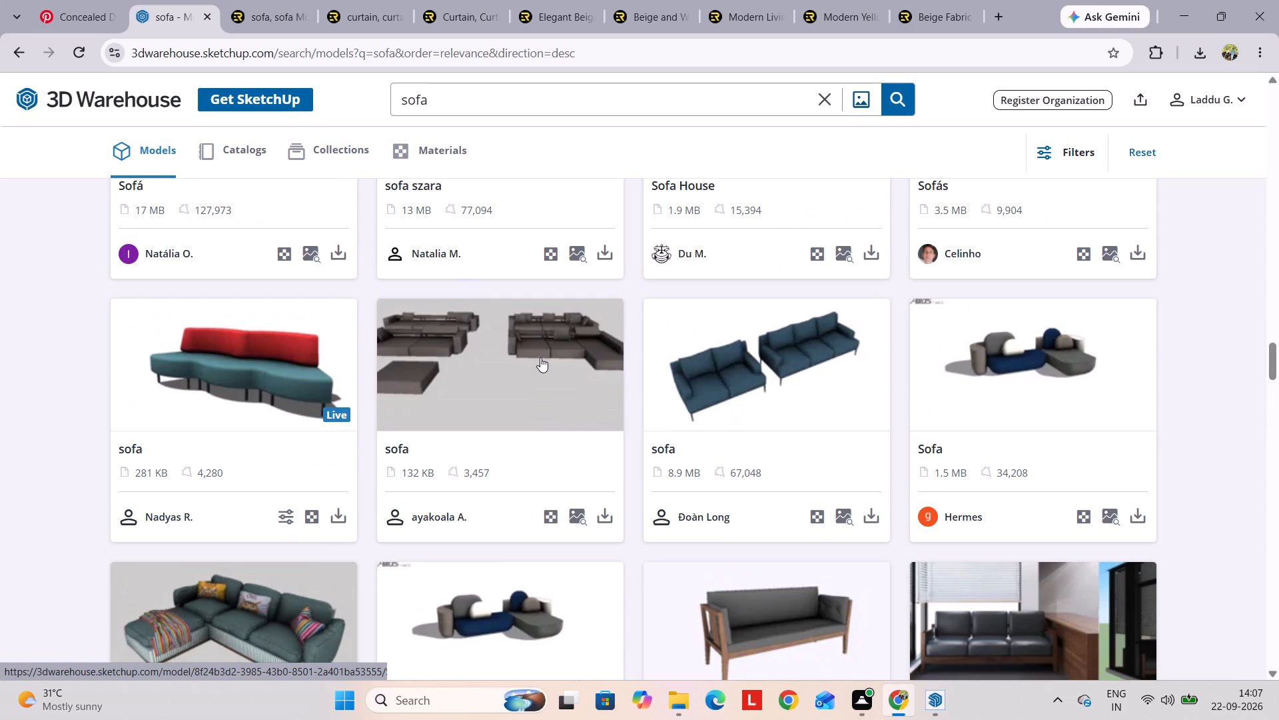
scroll(540, 357, "up", 13)
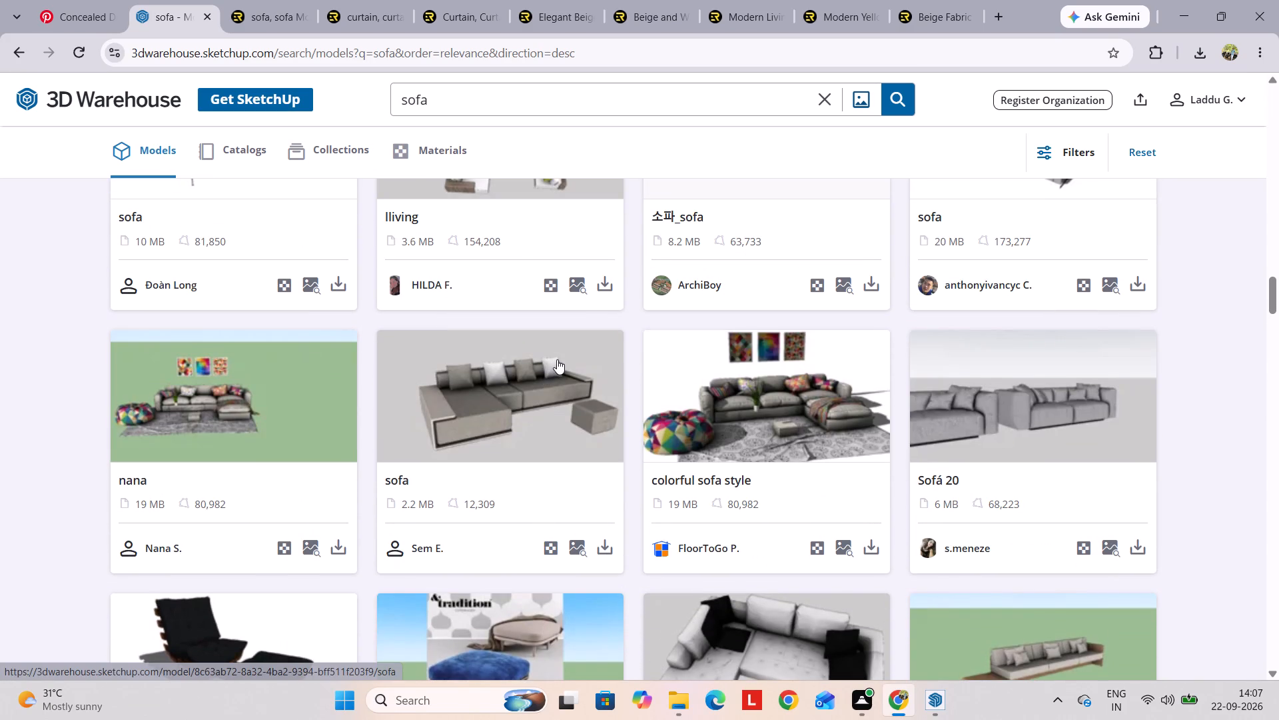
scroll(557, 359, "up", 4)
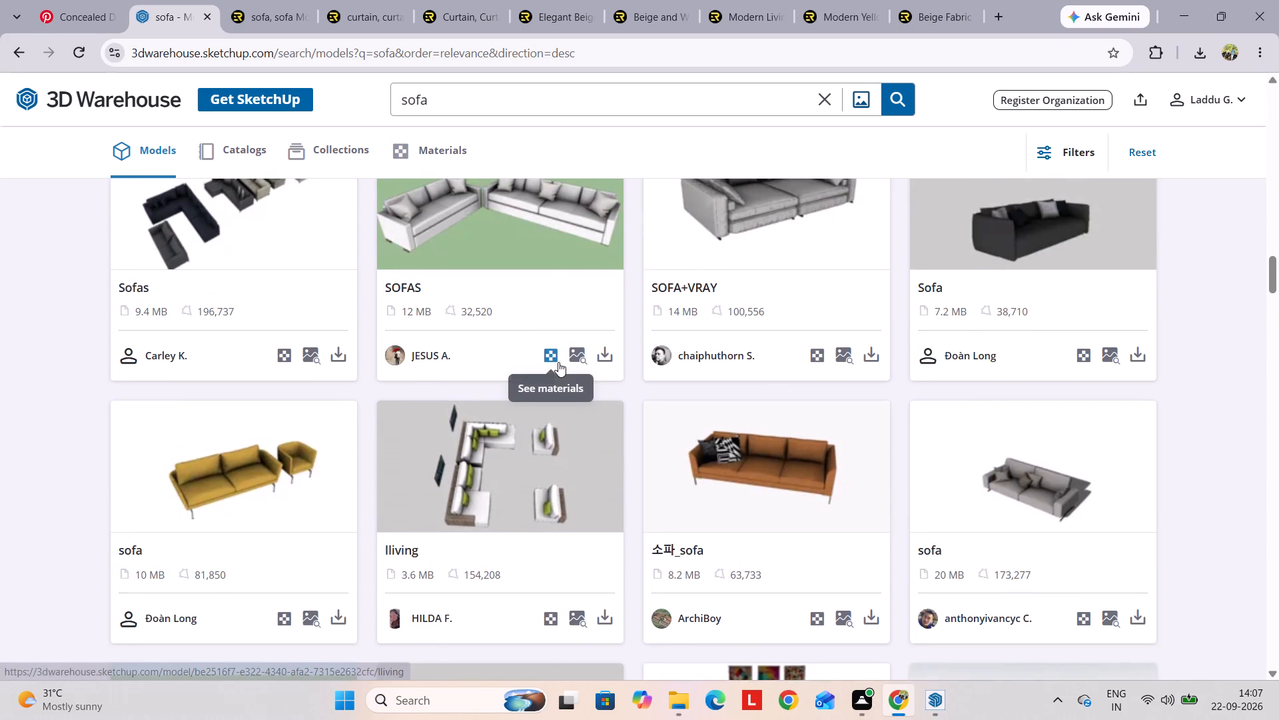
scroll(558, 362, "up", 7)
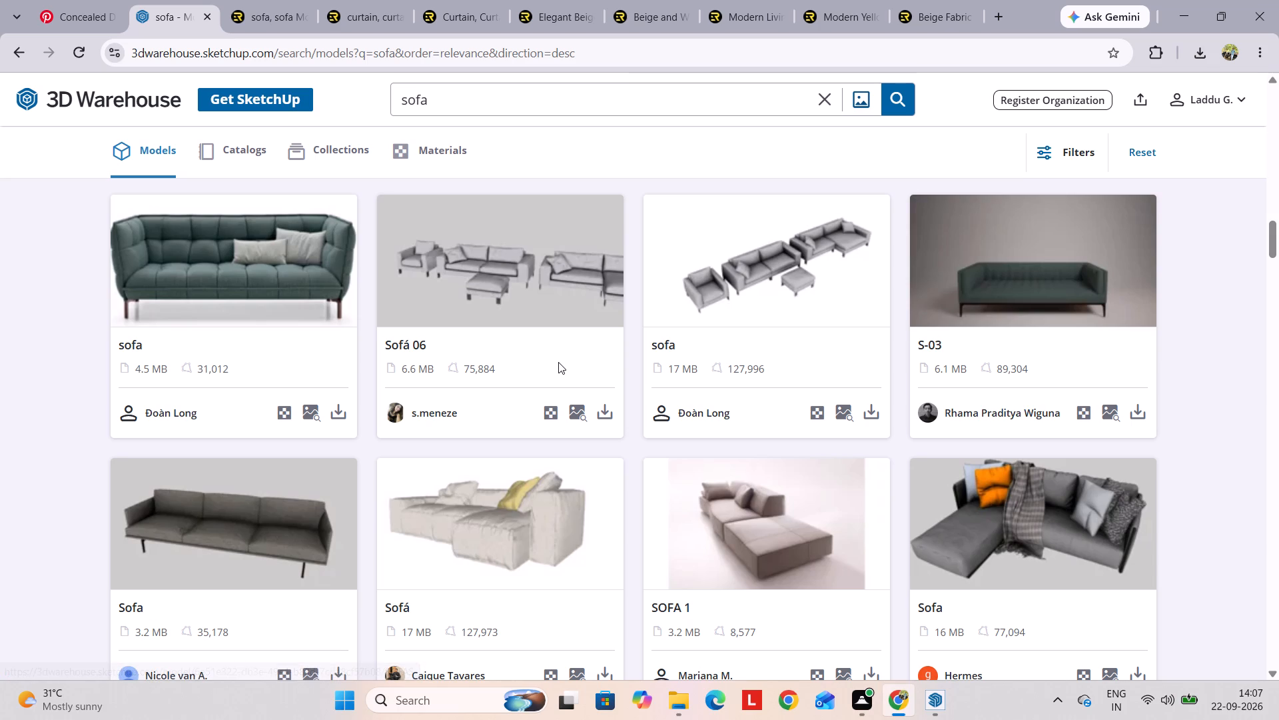
scroll(558, 362, "up", 2)
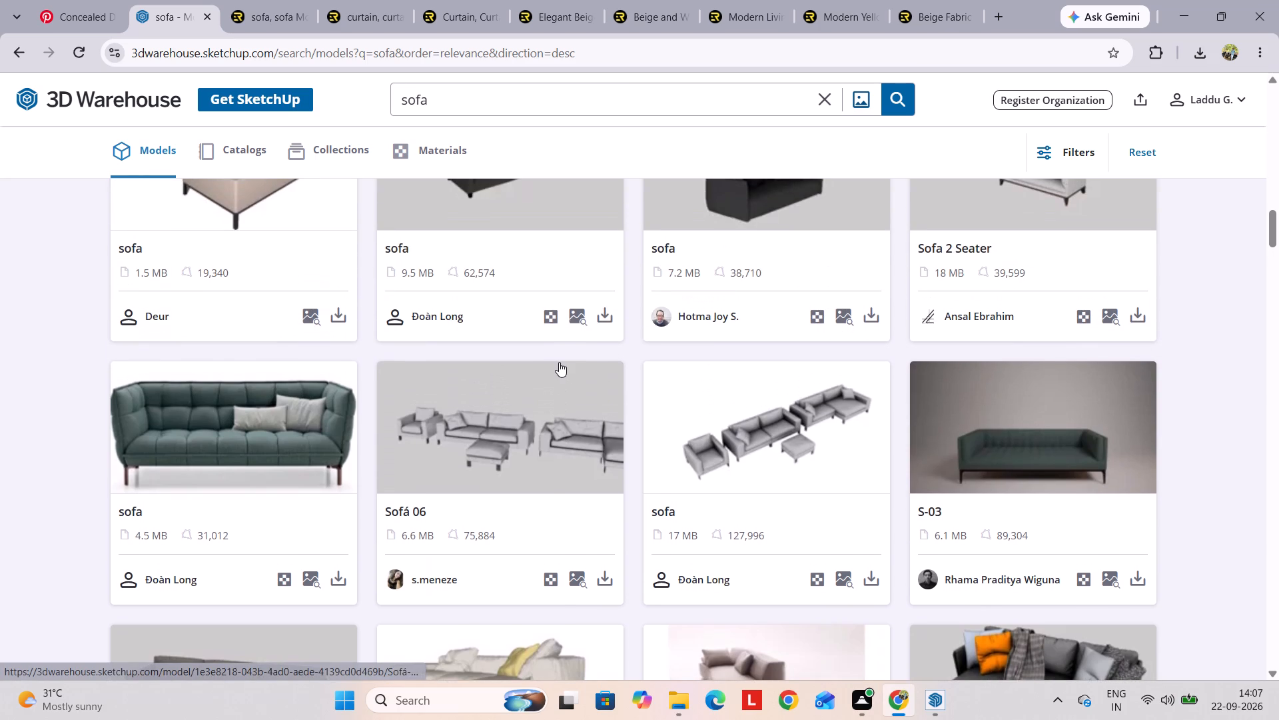
scroll(561, 361, "up", 3)
scroll(492, 429, "up", 3)
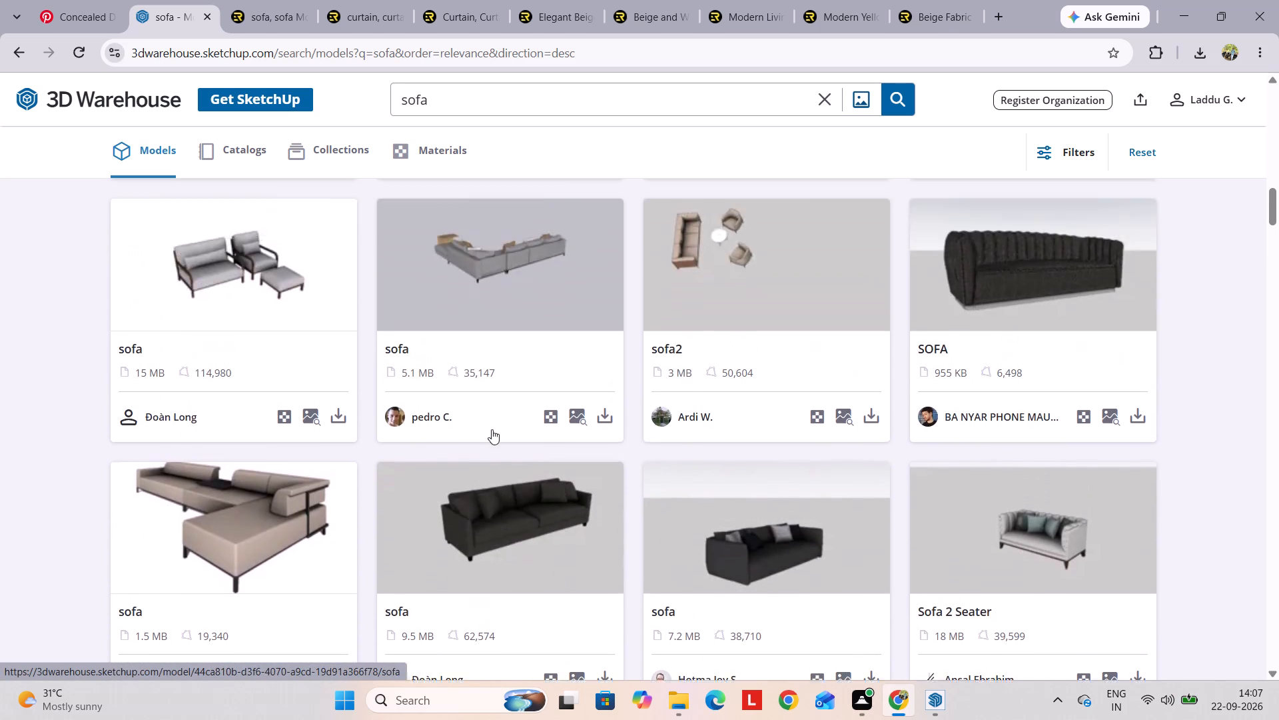
scroll(492, 429, "up", 1)
scroll(606, 434, "up", 6)
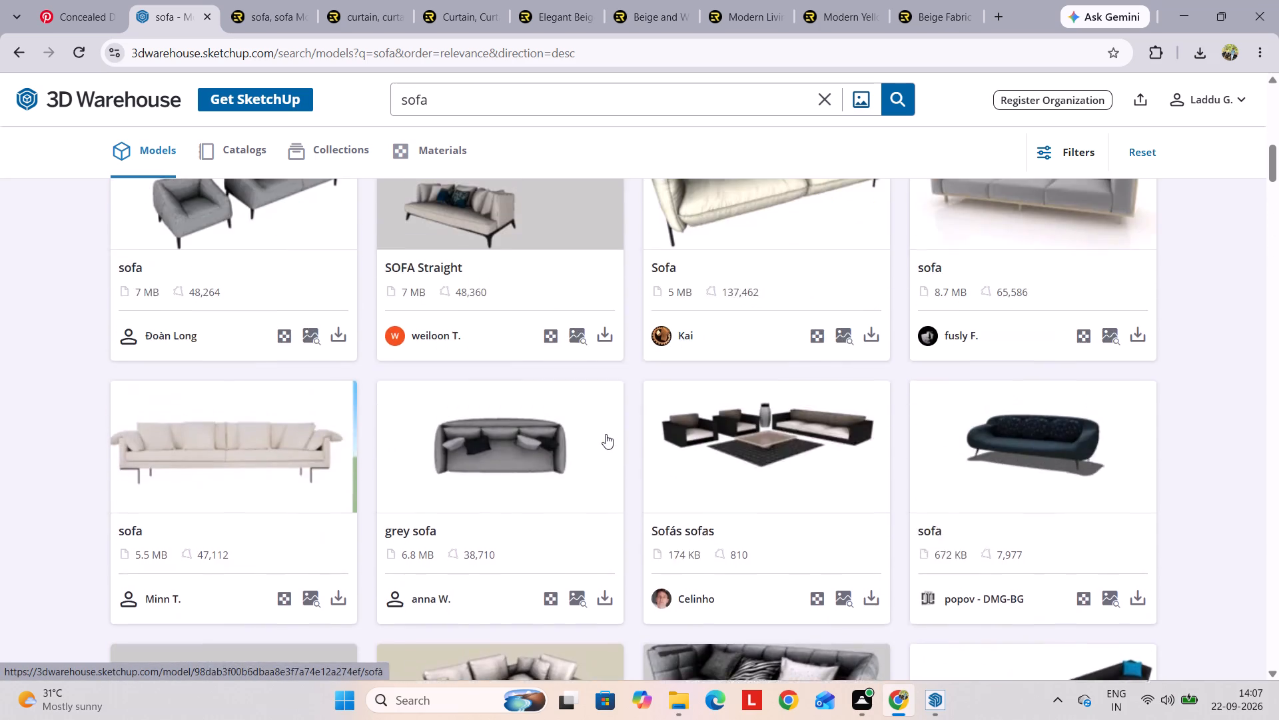
scroll(606, 434, "up", 8)
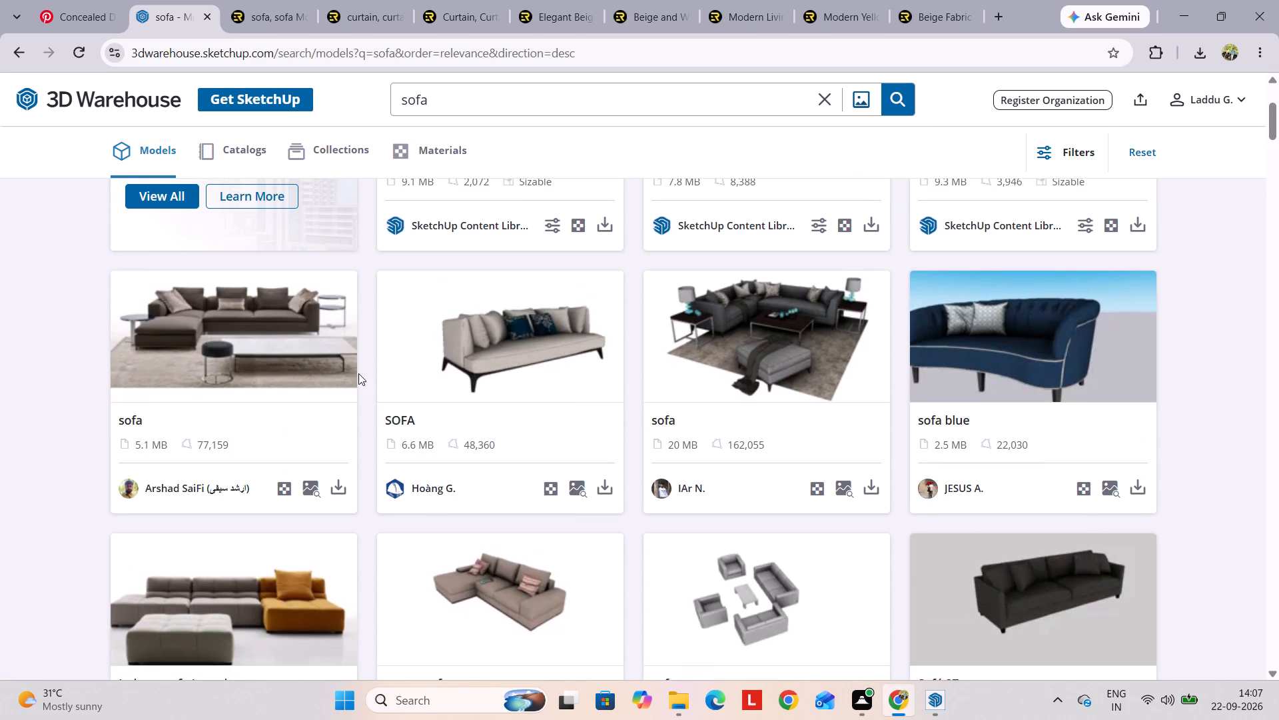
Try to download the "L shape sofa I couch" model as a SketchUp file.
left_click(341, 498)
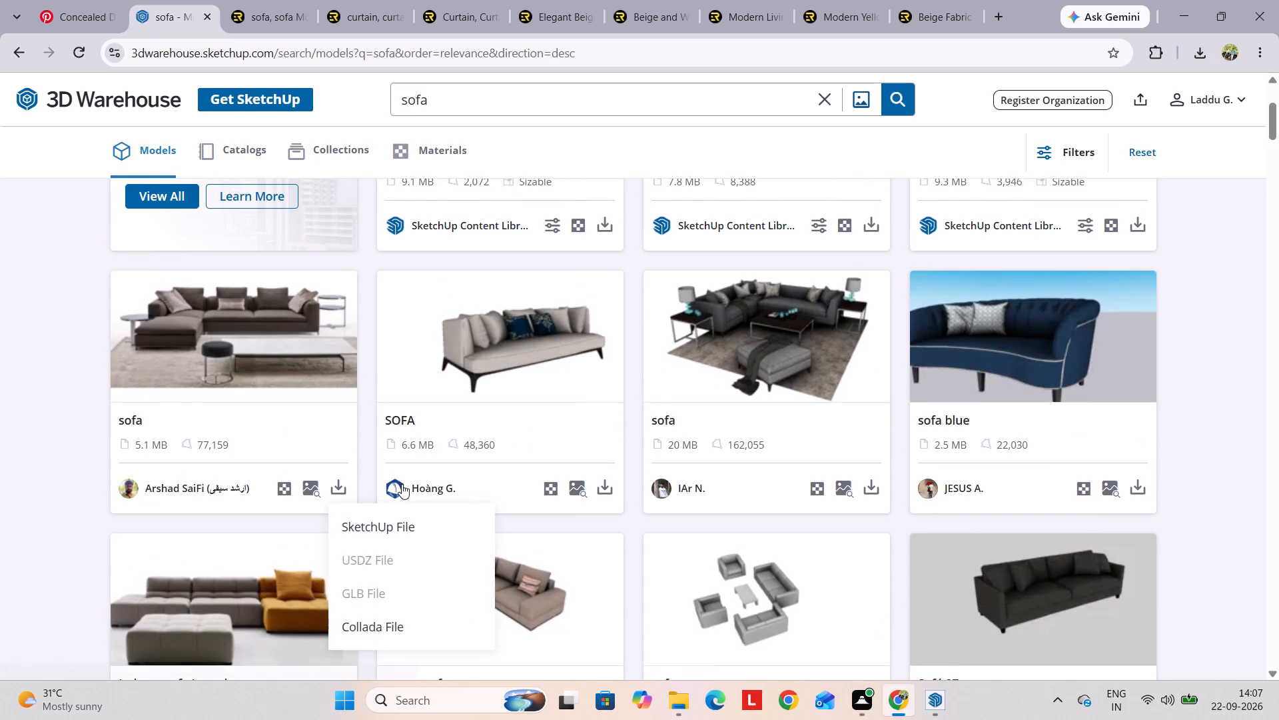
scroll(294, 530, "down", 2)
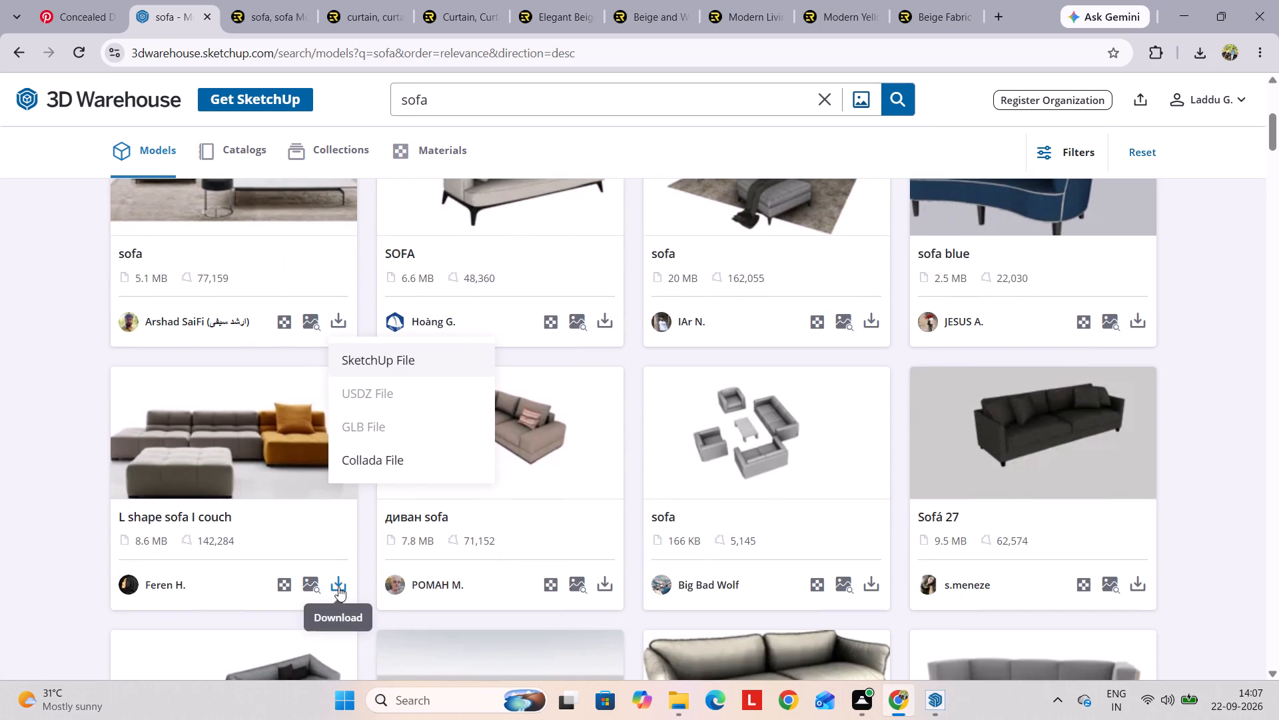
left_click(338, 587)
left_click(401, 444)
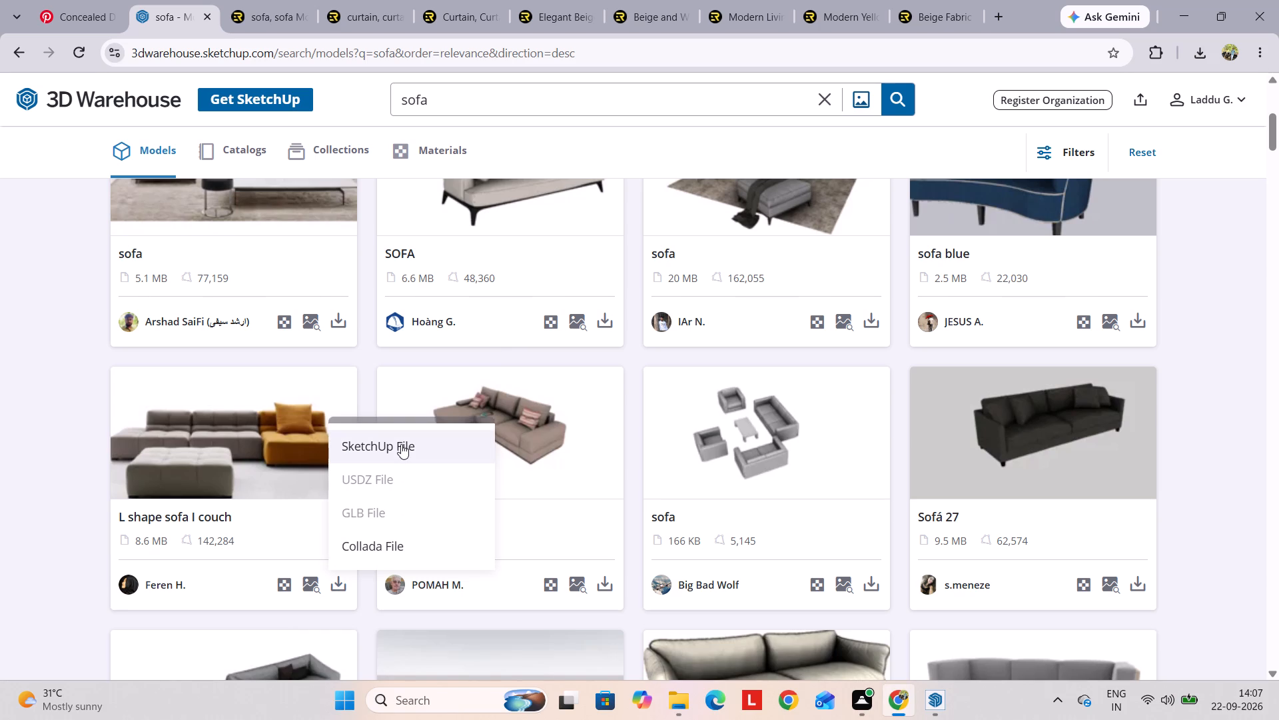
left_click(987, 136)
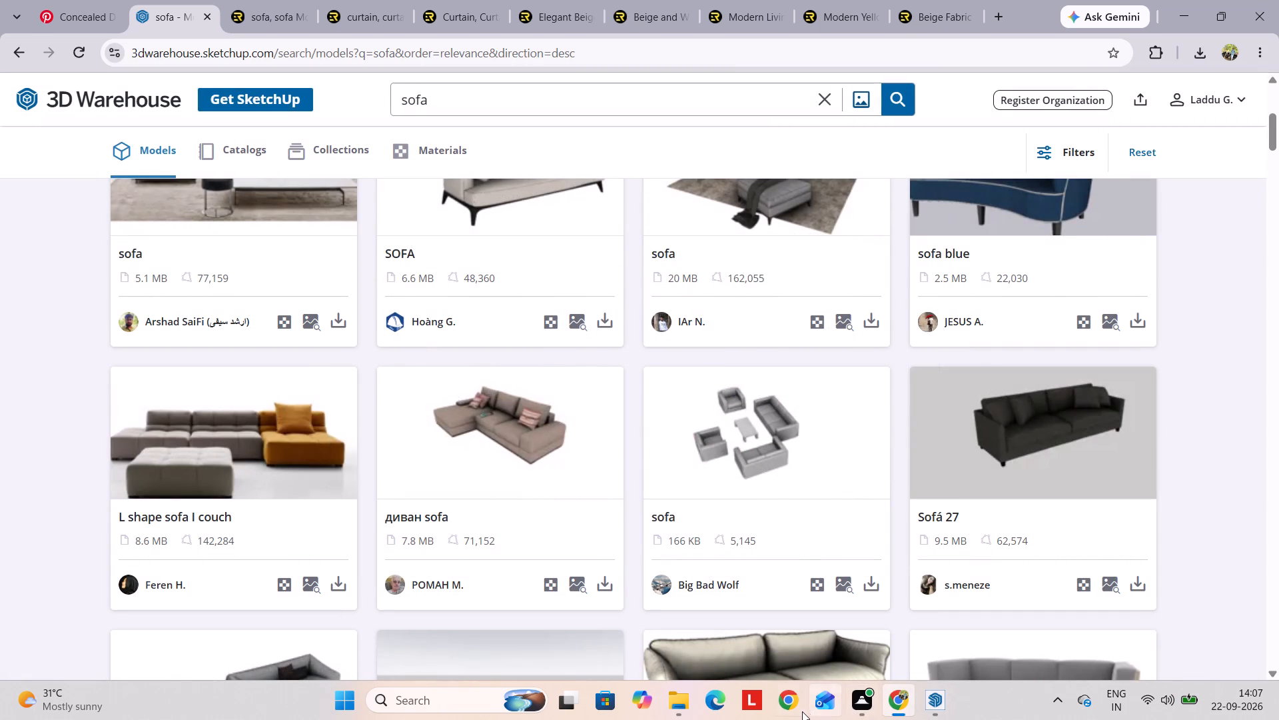
Open a Chrome window under another profile, search Google for "3d warehouse" and open the 3D Warehouse site.
left_click(796, 711)
left_click(596, 413)
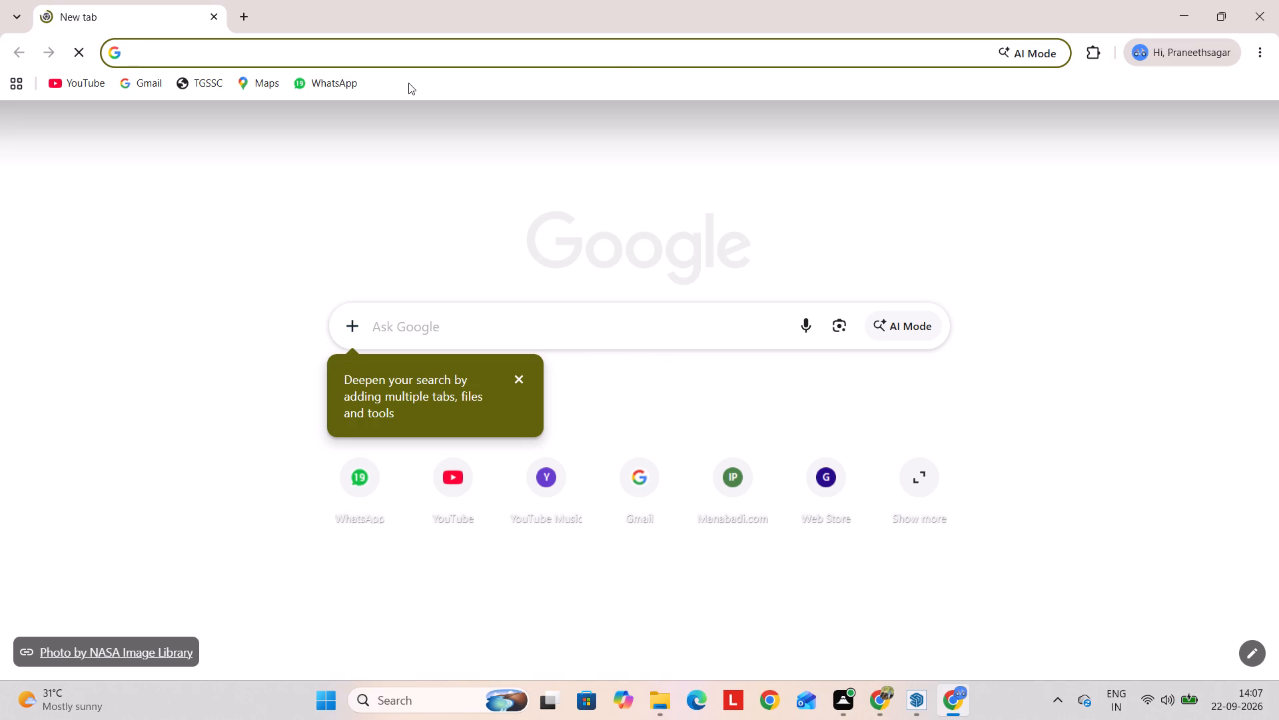
type("3dcwe")
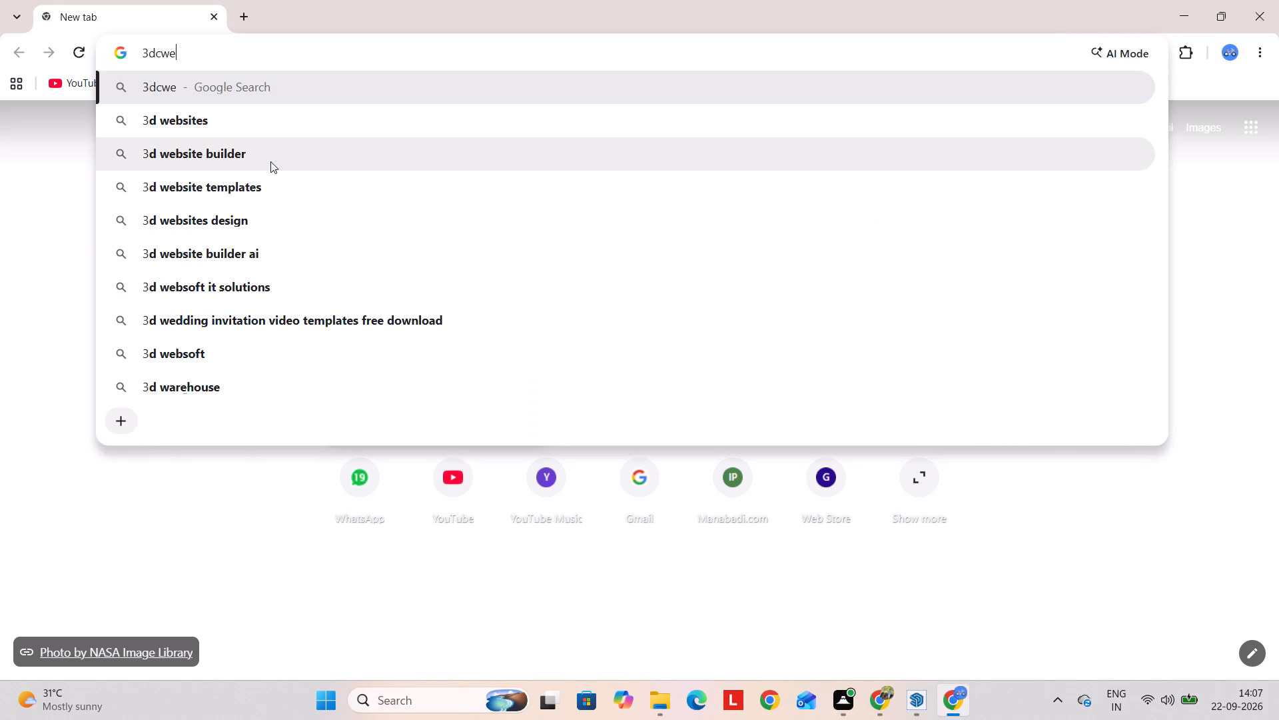
key("BackSpace")
key("BackSpace")
key("BackSpace")
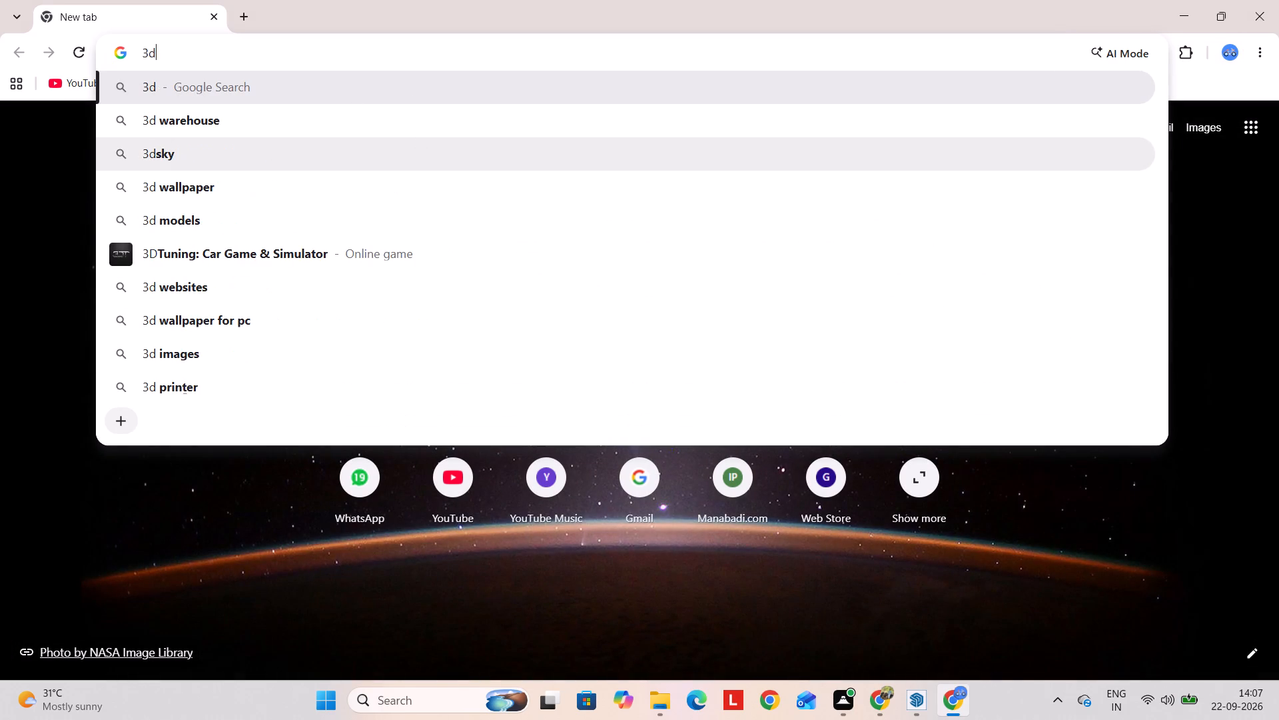
key("space")
left_click(230, 124)
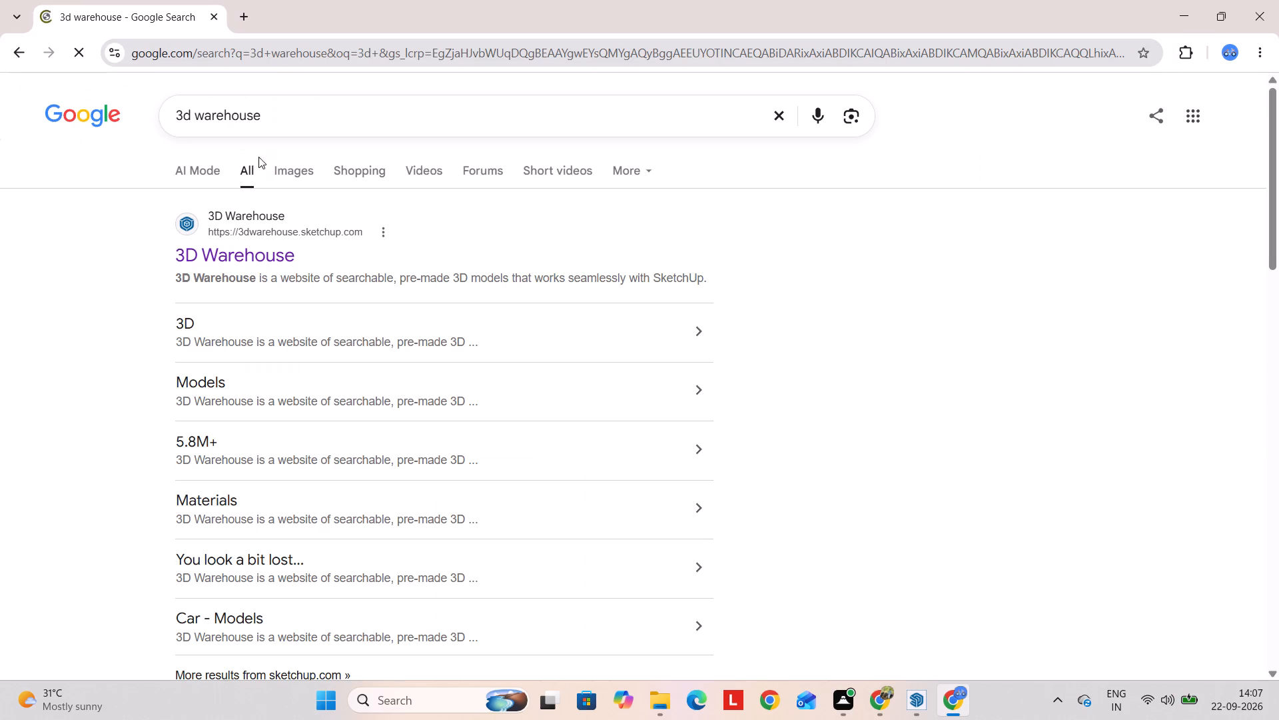
left_click(272, 260)
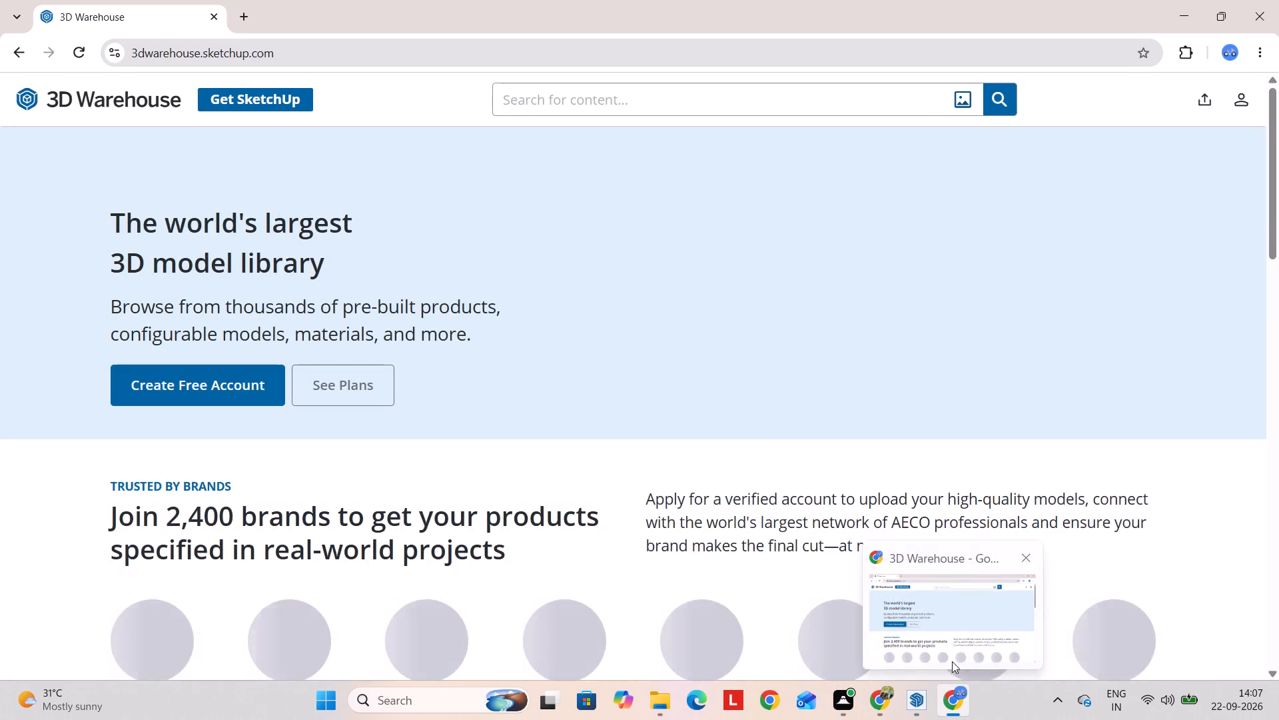
Start signing in to 3D Warehouse through Trimble Identity, continuing with the Google account.
left_click(1239, 104)
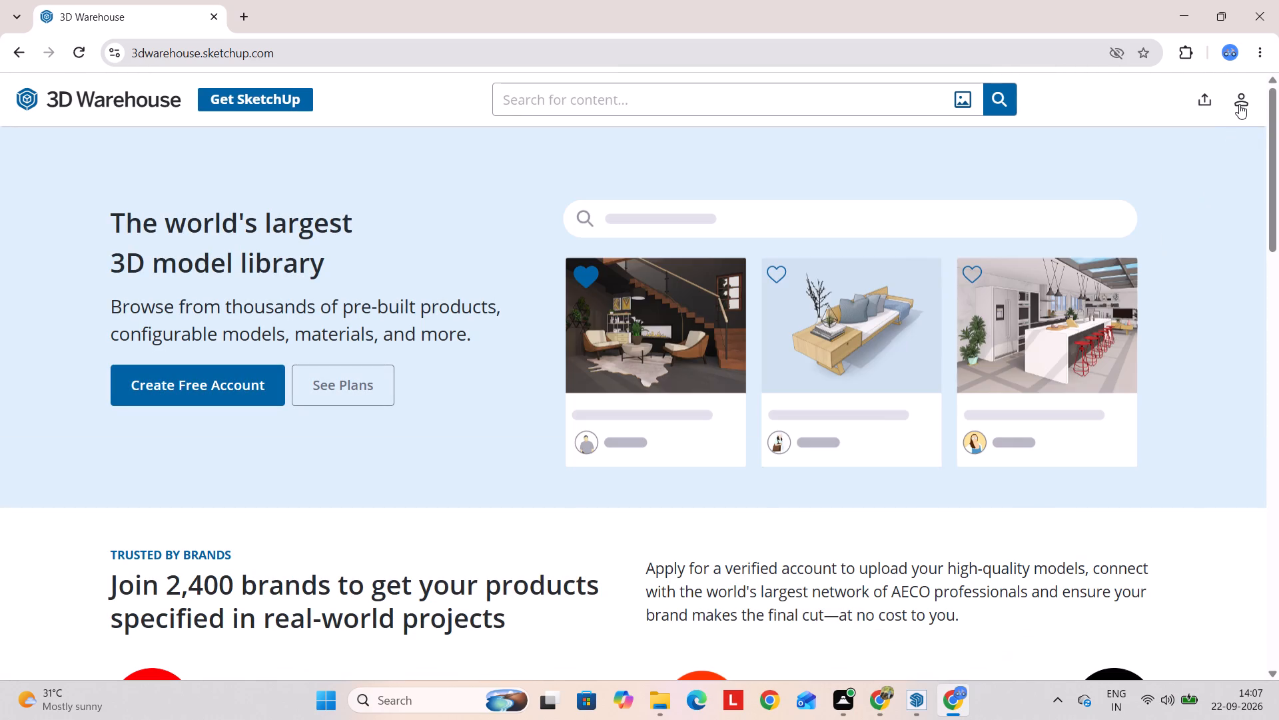
left_click(1072, 221)
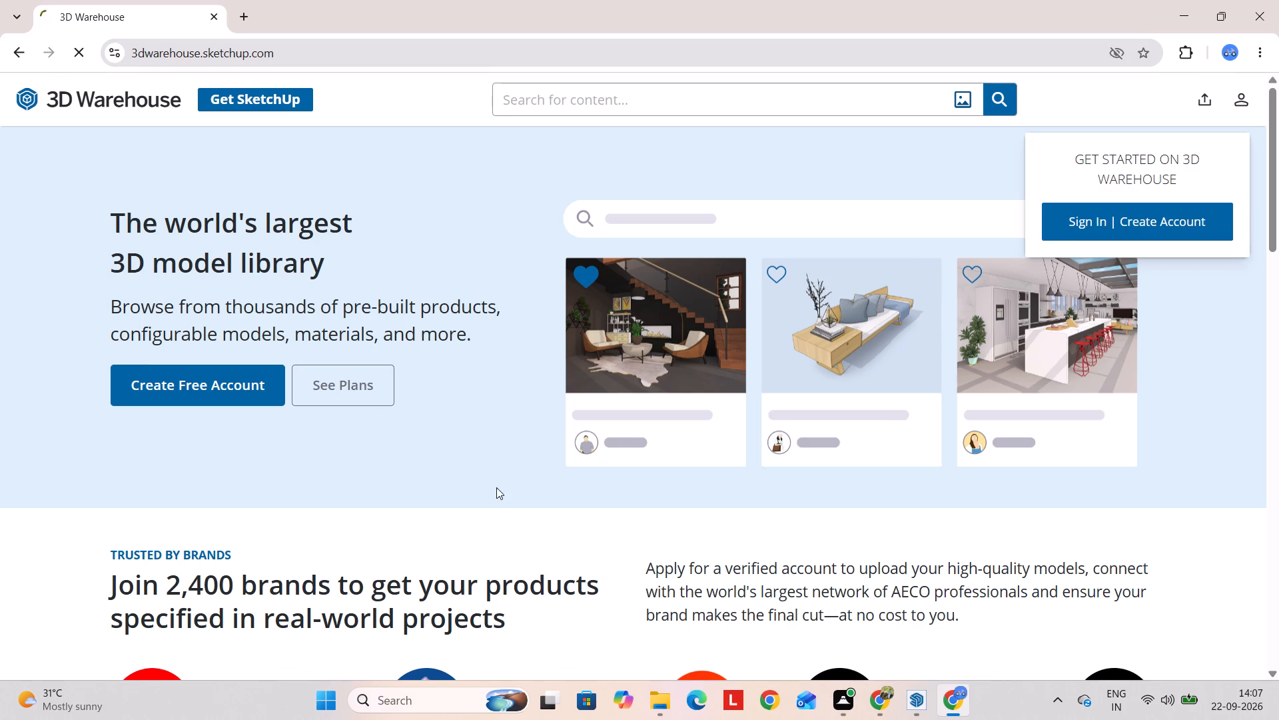
scroll(496, 487, "down", 6)
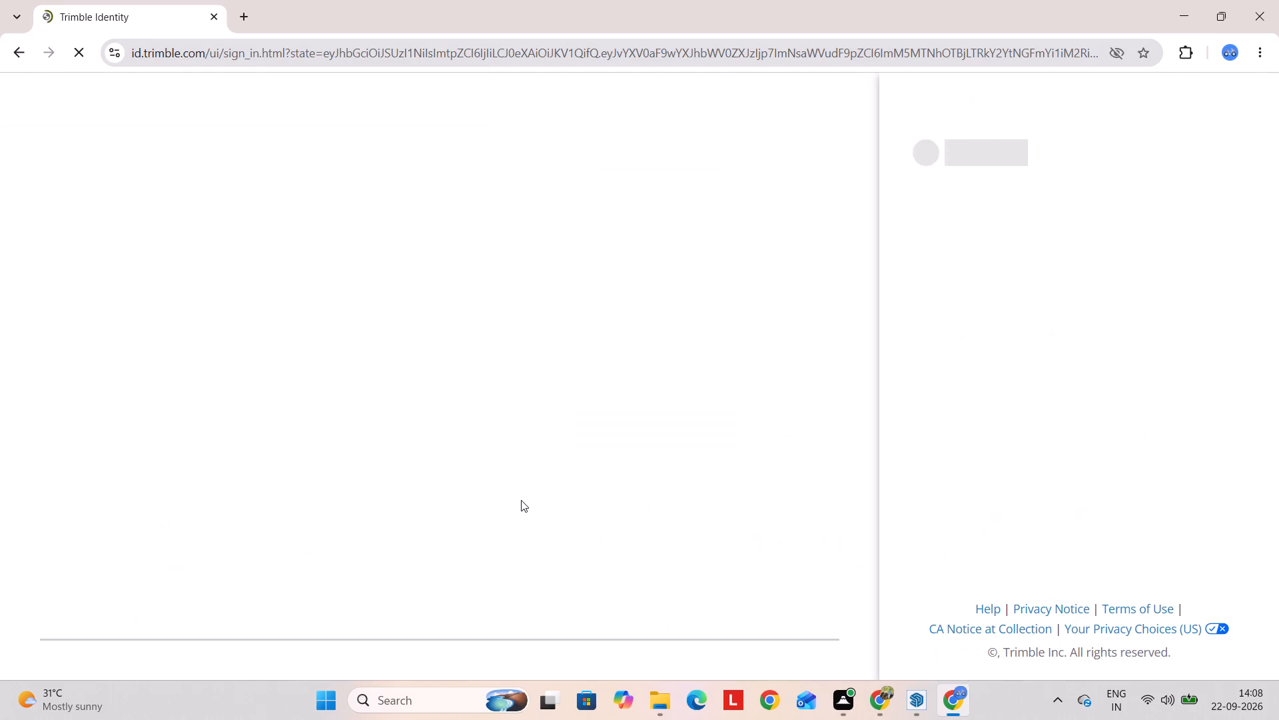
scroll(522, 501, "up", 3)
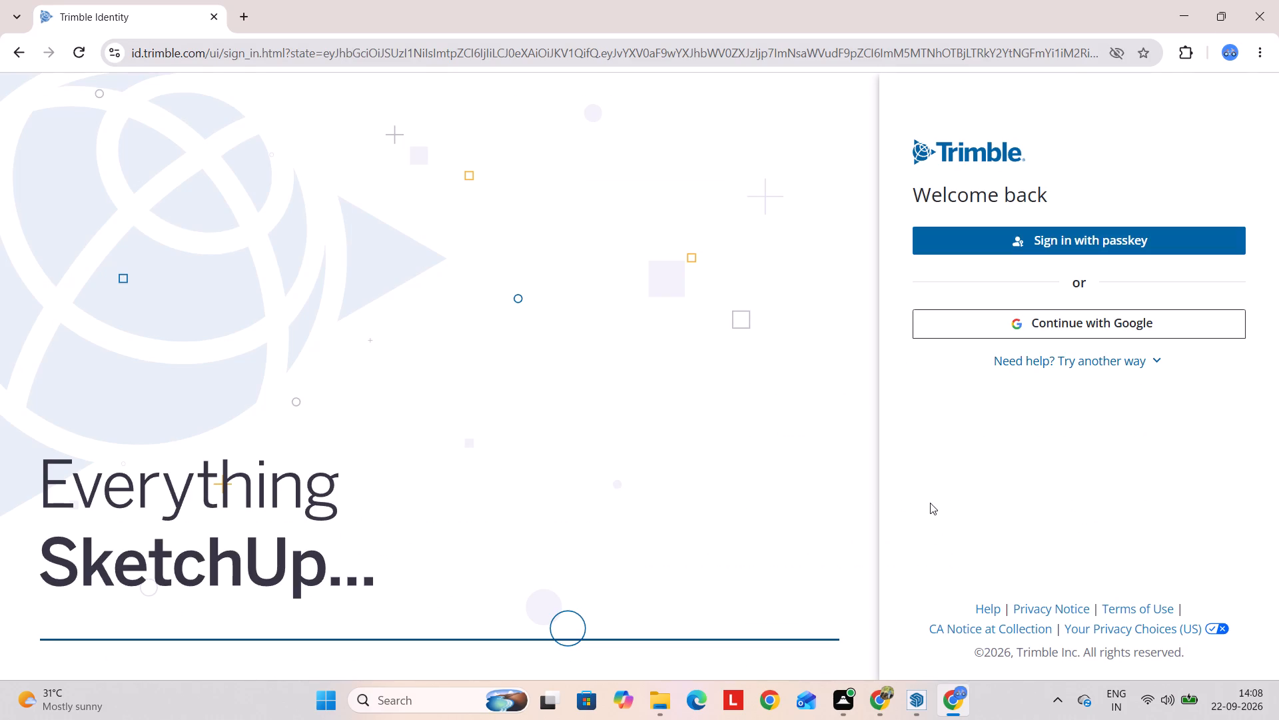
left_click(1090, 327)
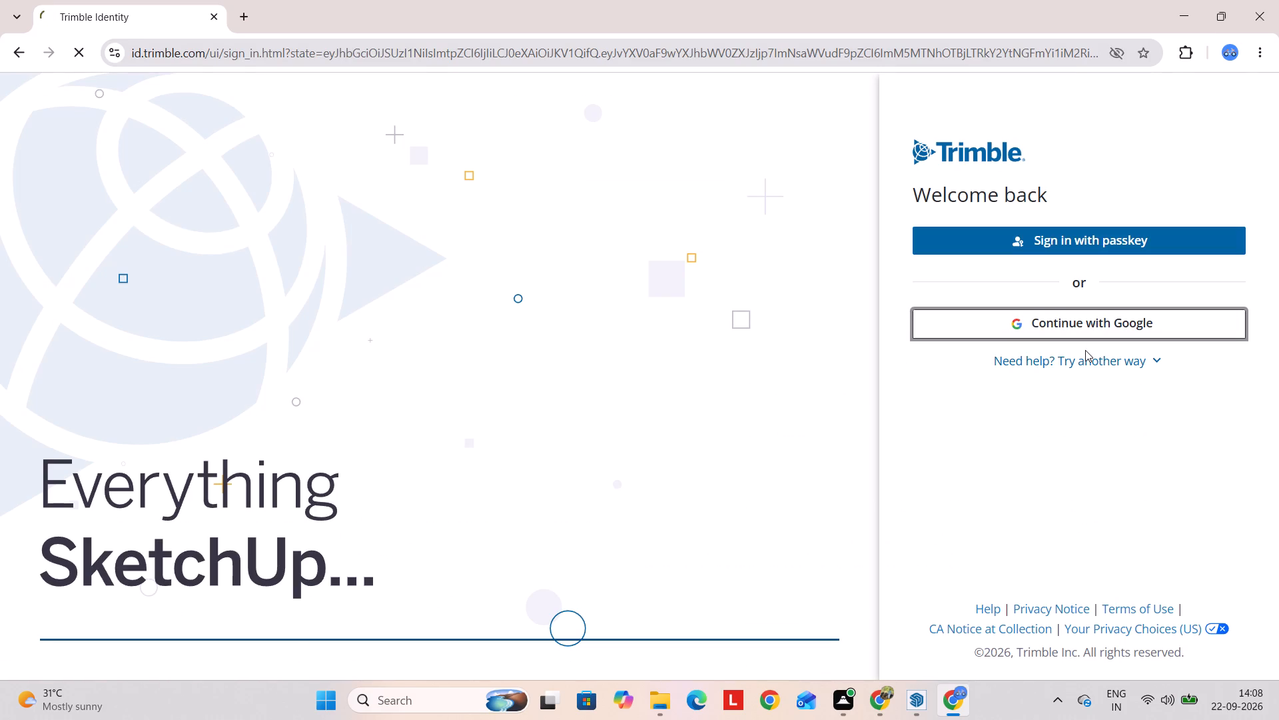
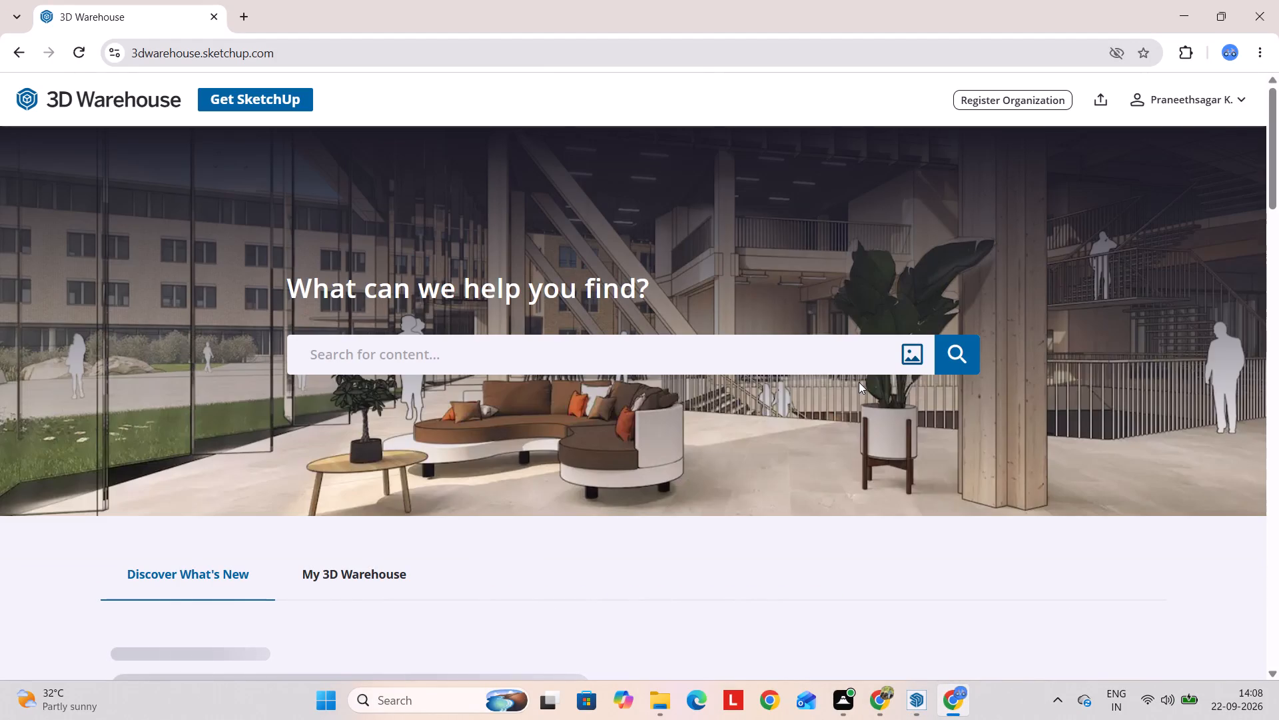
Search 3D Warehouse for "sofa".
left_click(731, 361)
type("sofa")
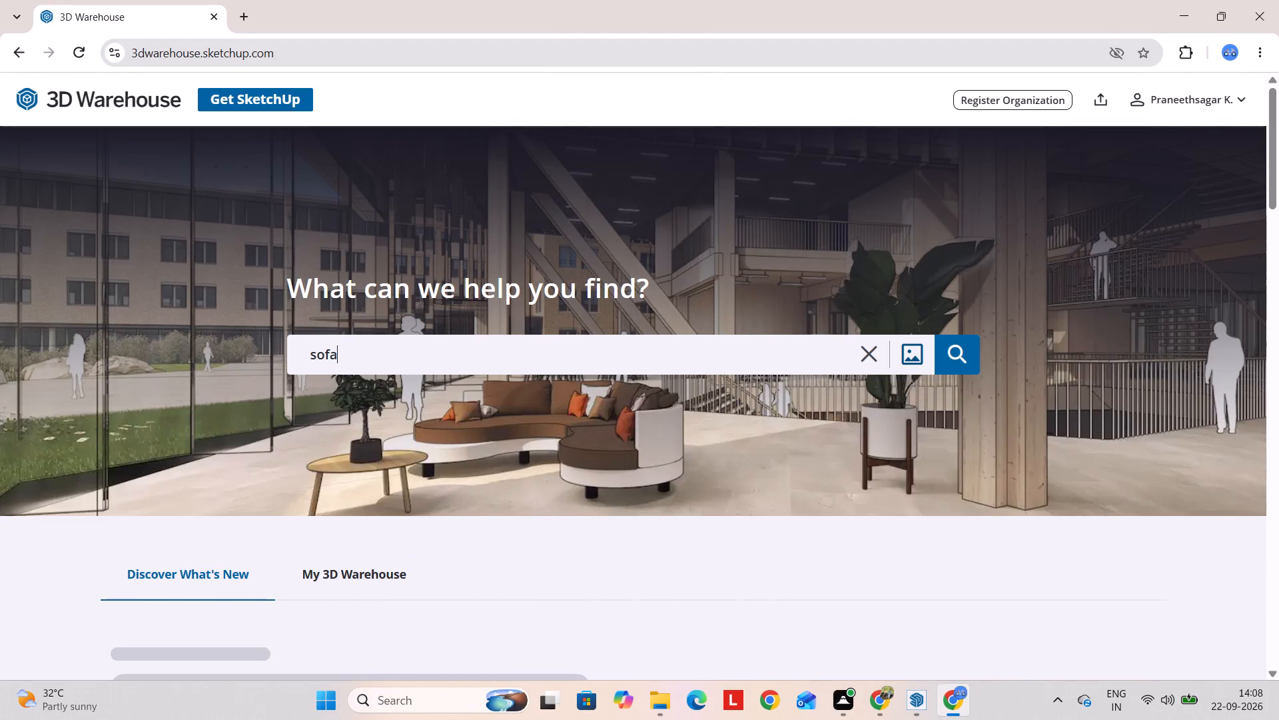
key("Return")
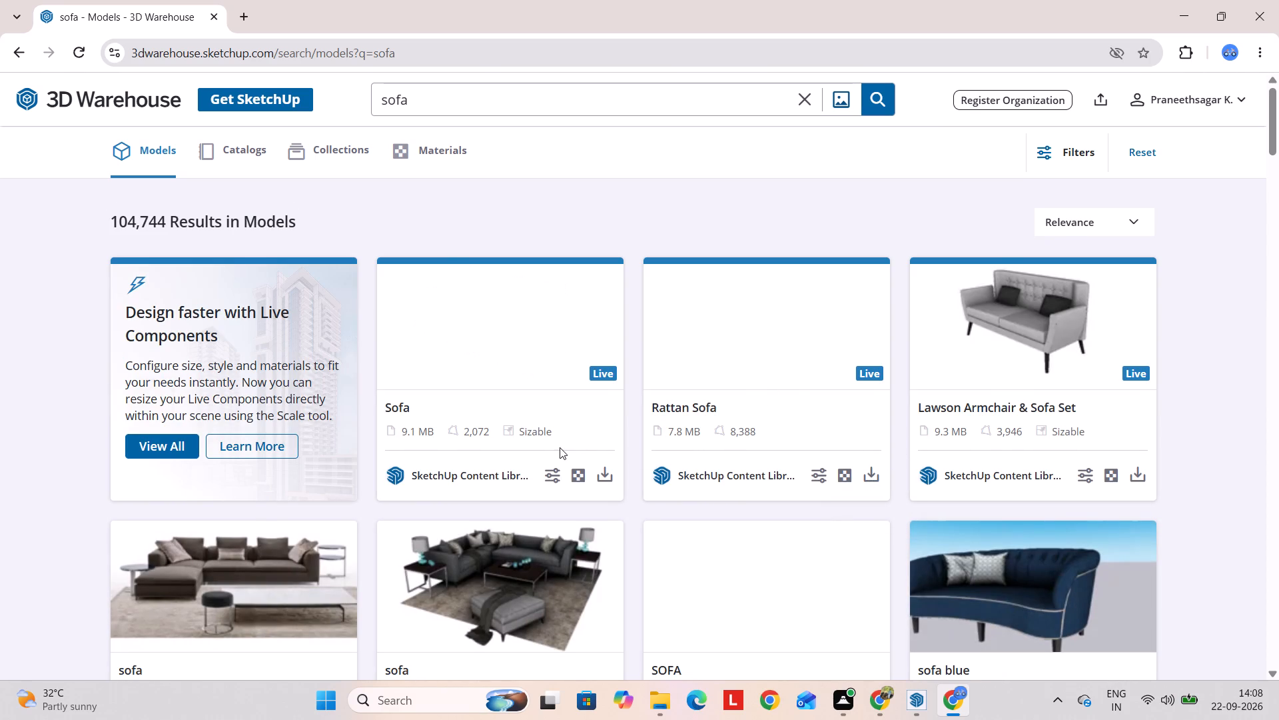
Browse the first rows of sofa results for a model suited to the room.
scroll(574, 444, "down", 5)
scroll(504, 513, "up", 4)
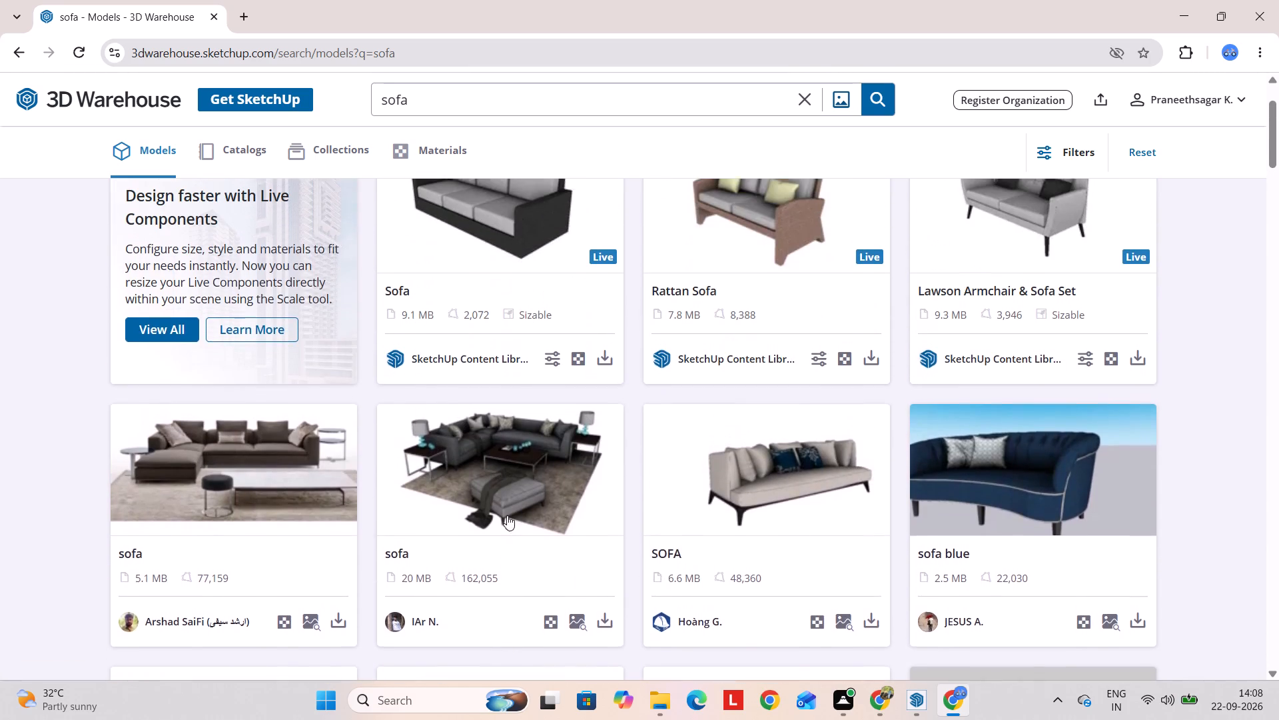
scroll(520, 513, "down", 4)
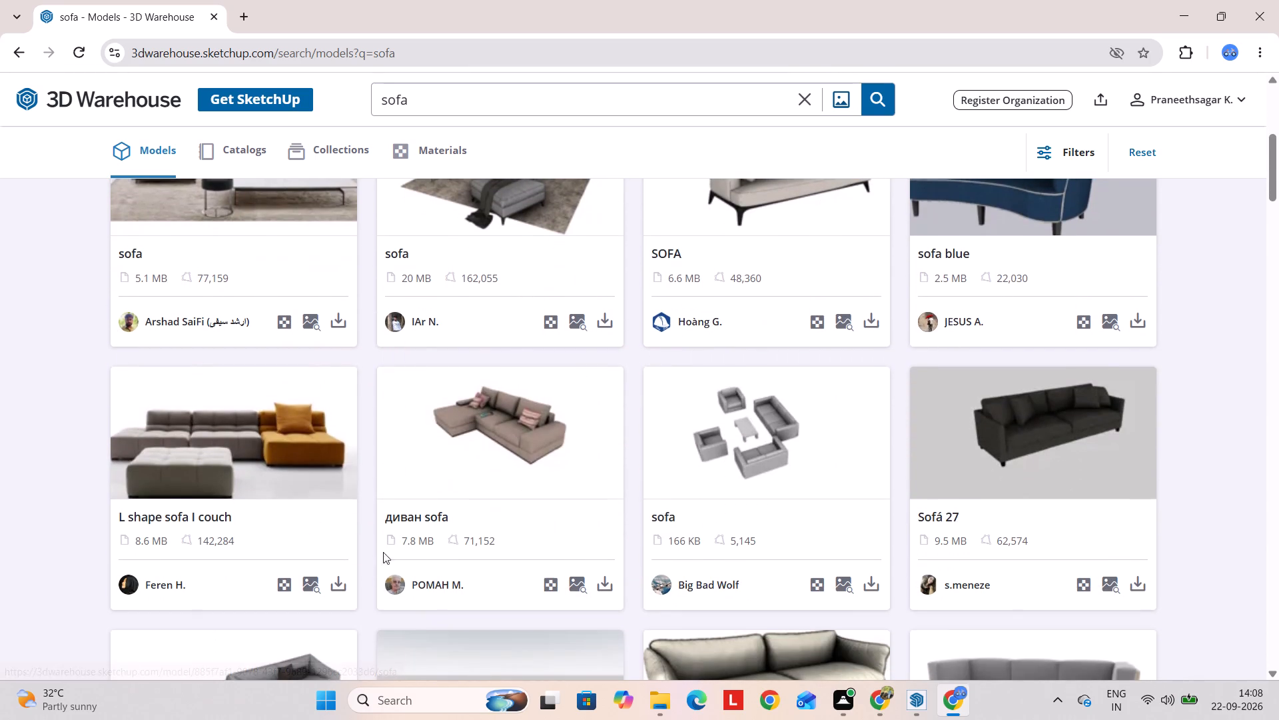
scroll(414, 536, "up", 2)
scroll(550, 536, "up", 1)
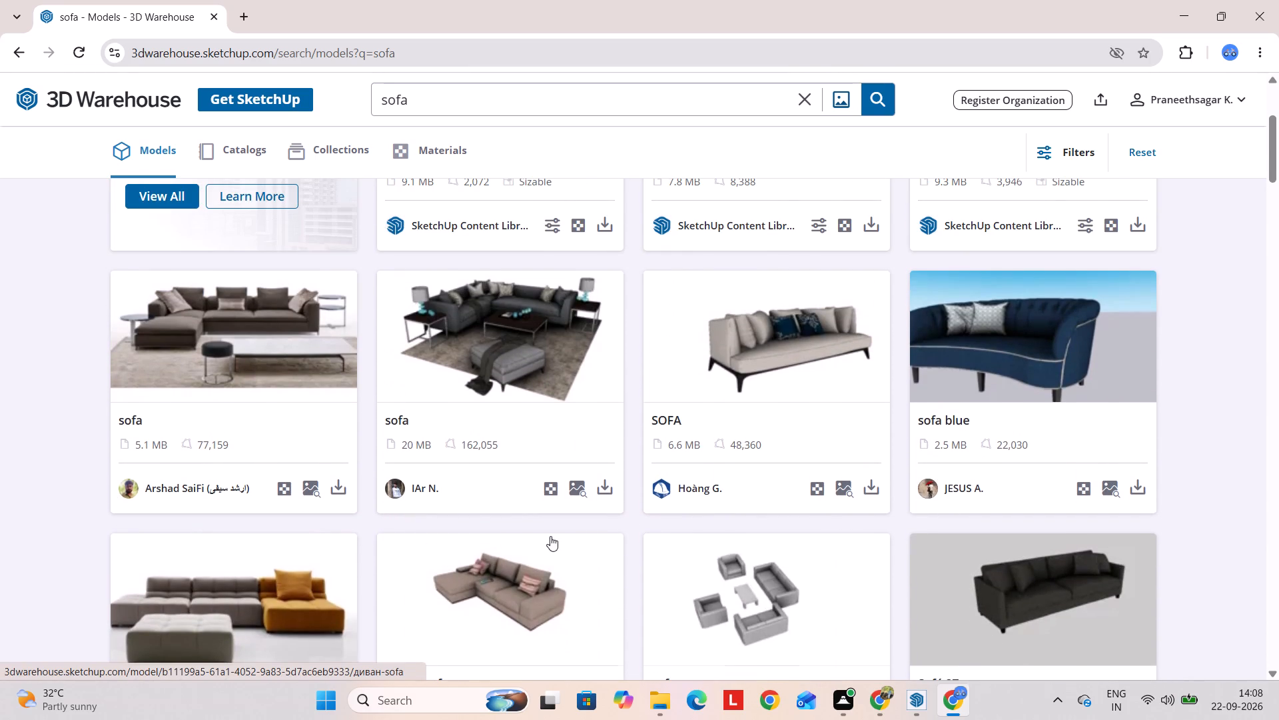
scroll(550, 536, "up", 2)
scroll(550, 536, "down", 9)
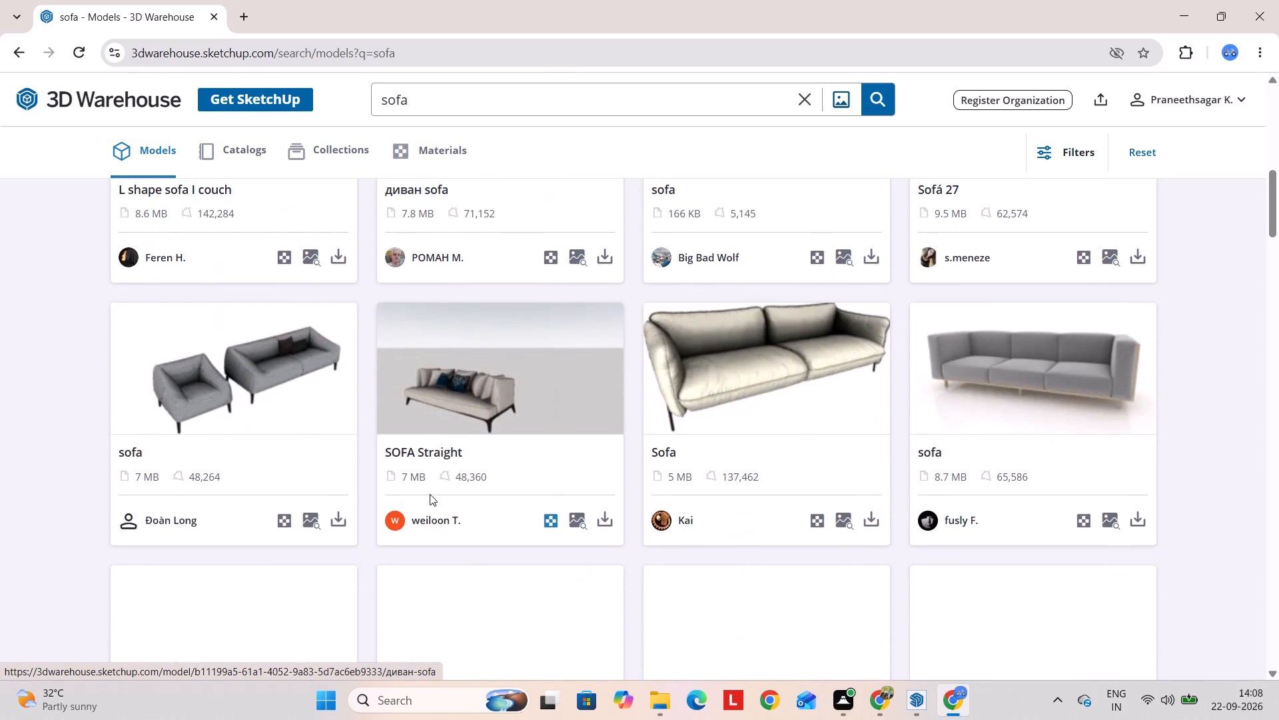
Download the "L shape sofa I couch" model as a SketchUp file and check its download in the browser.
scroll(386, 466, "up", 3)
left_click(340, 505)
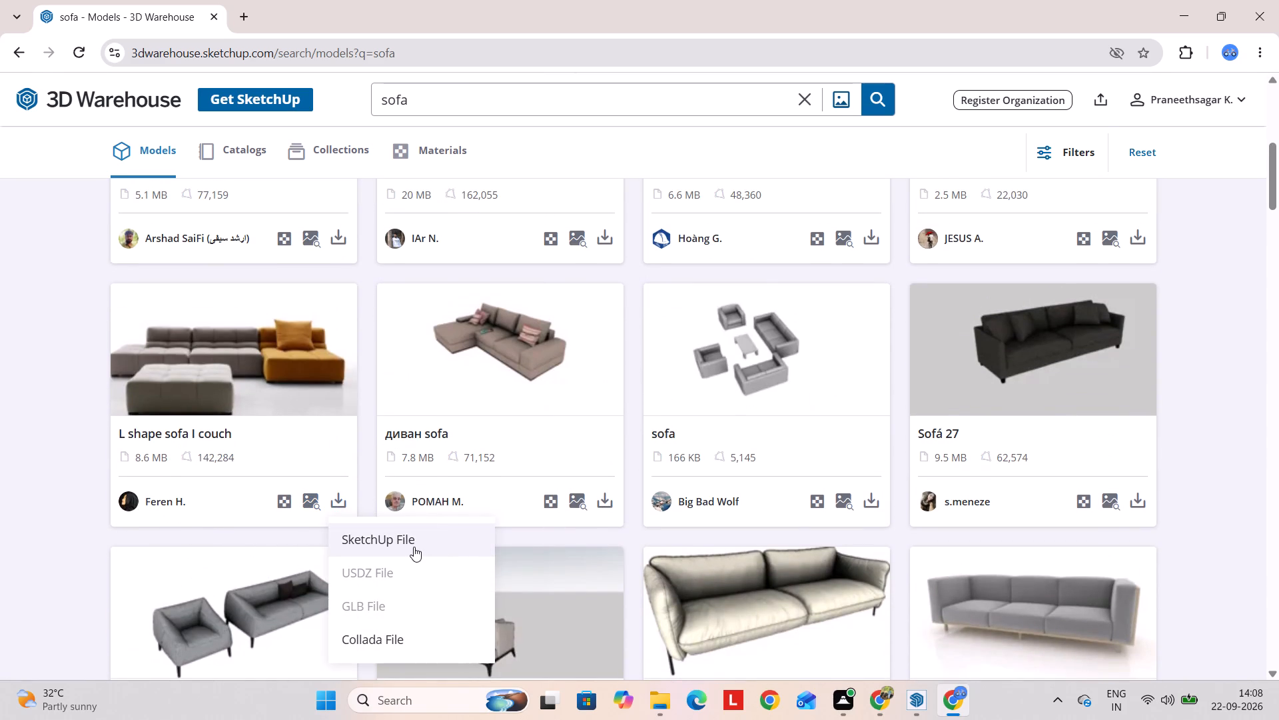
left_click(412, 548)
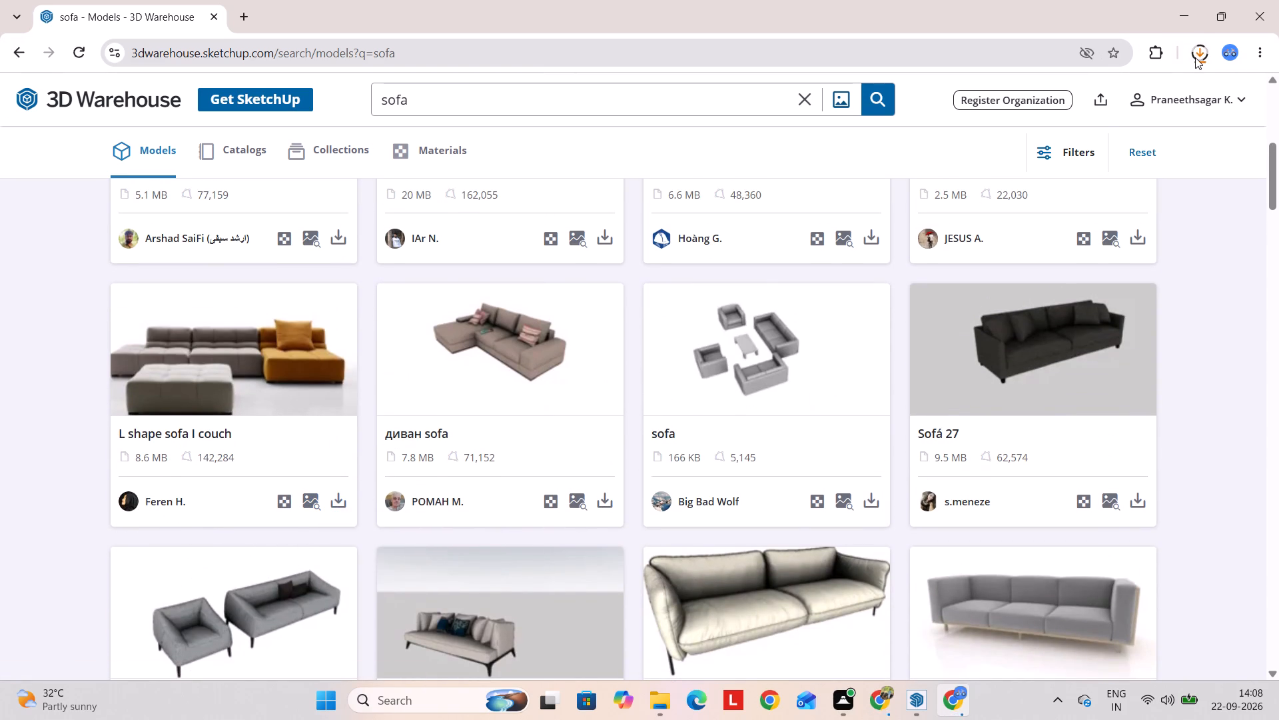
left_click(1197, 53)
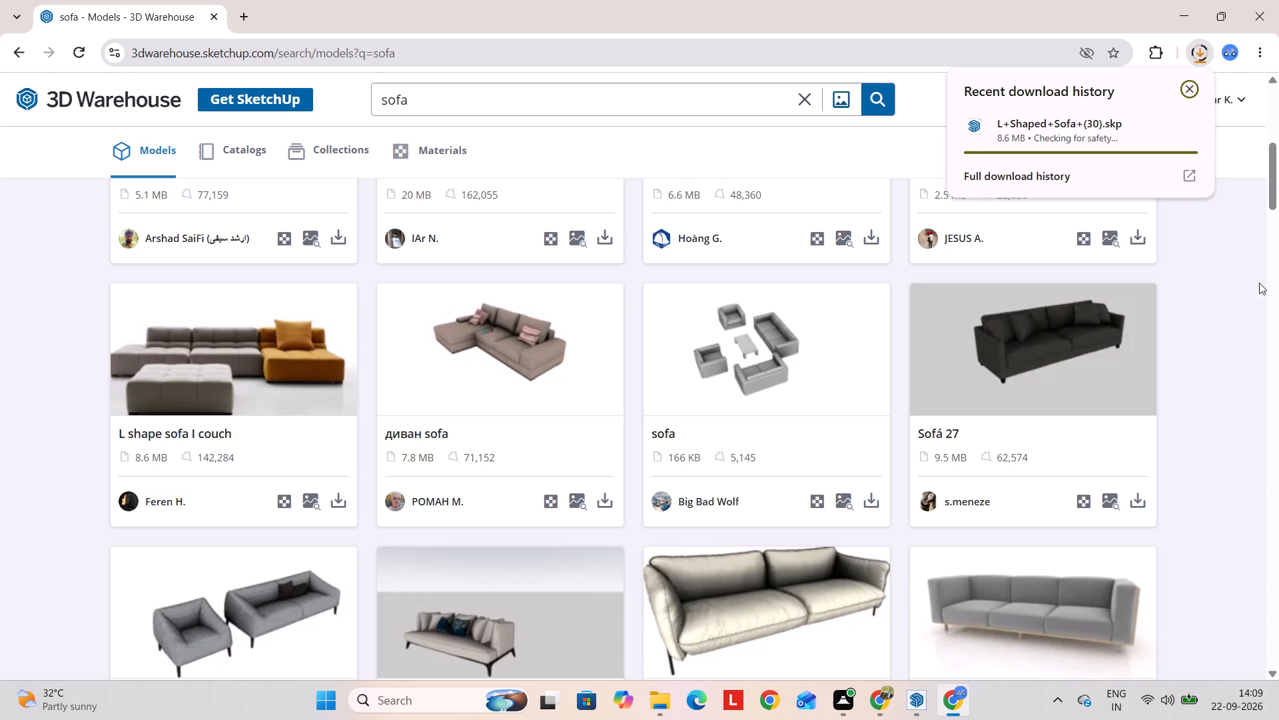
Switch to SketchUp and import the L+Shaped+Sofa+(30) file from Downloads, placing it in front of the room.
left_click(1177, 13)
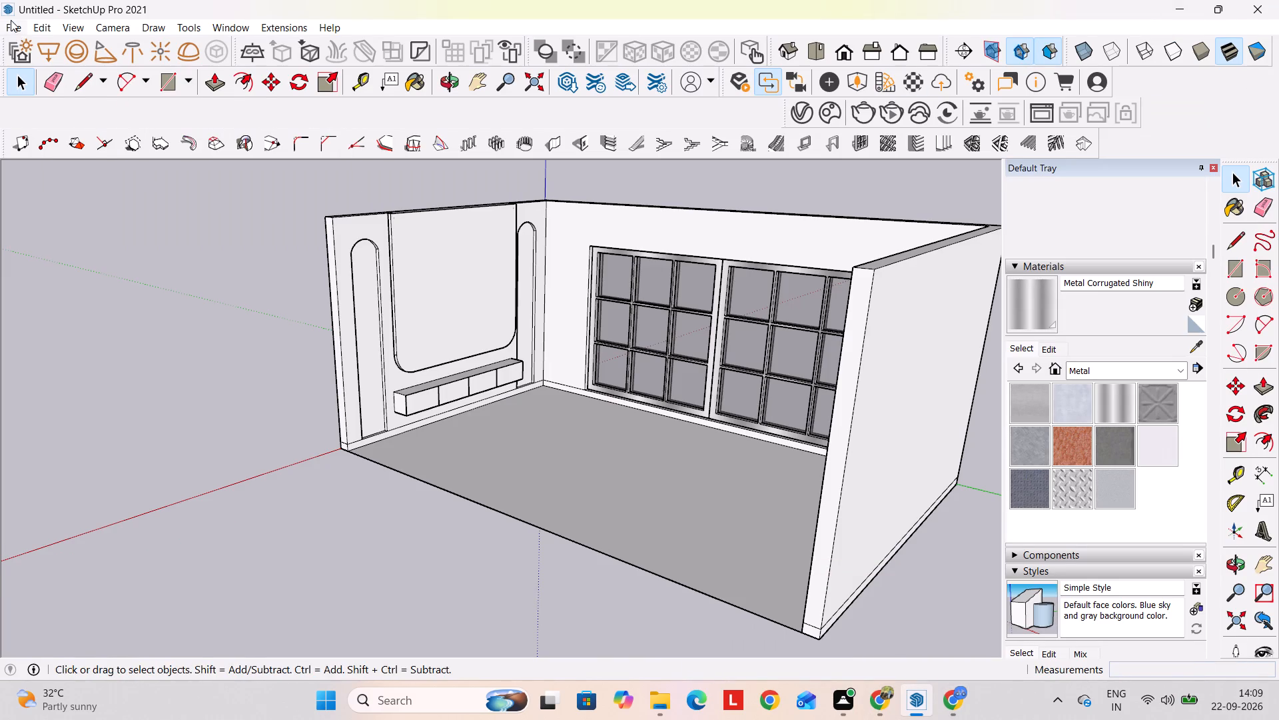
left_click(11, 20)
left_click(99, 304)
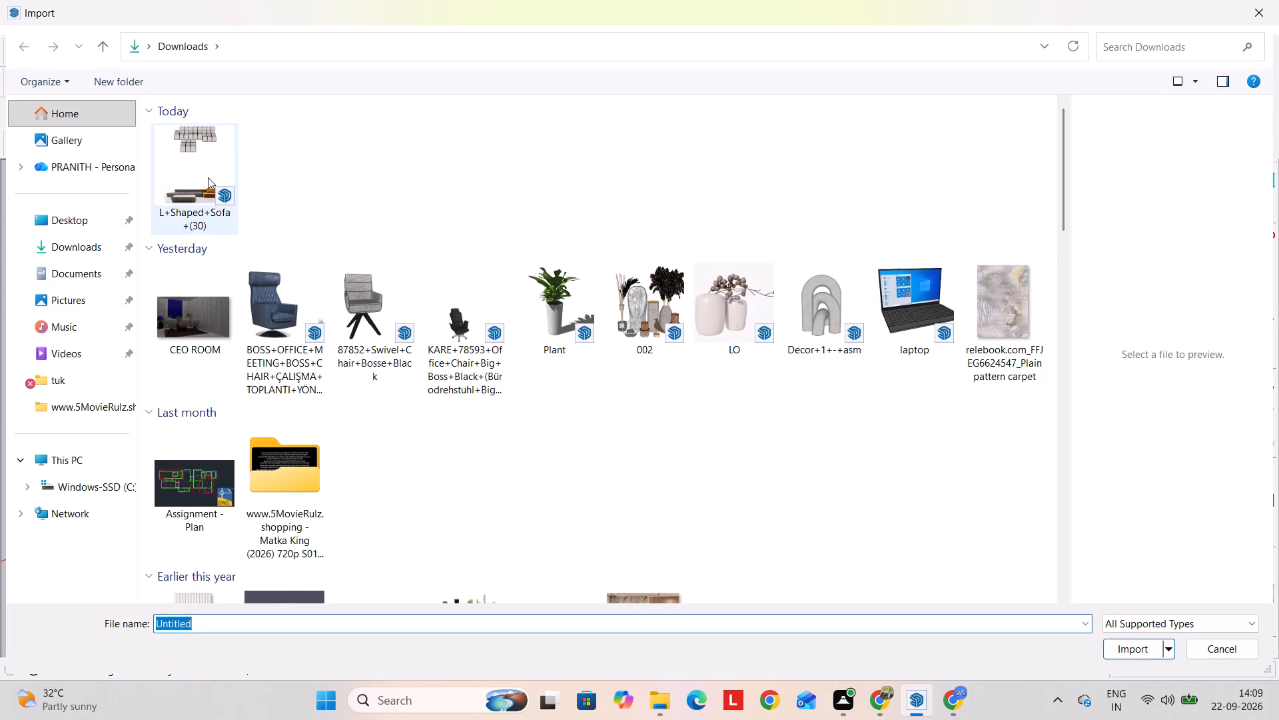
left_click(208, 177)
left_click(1140, 649)
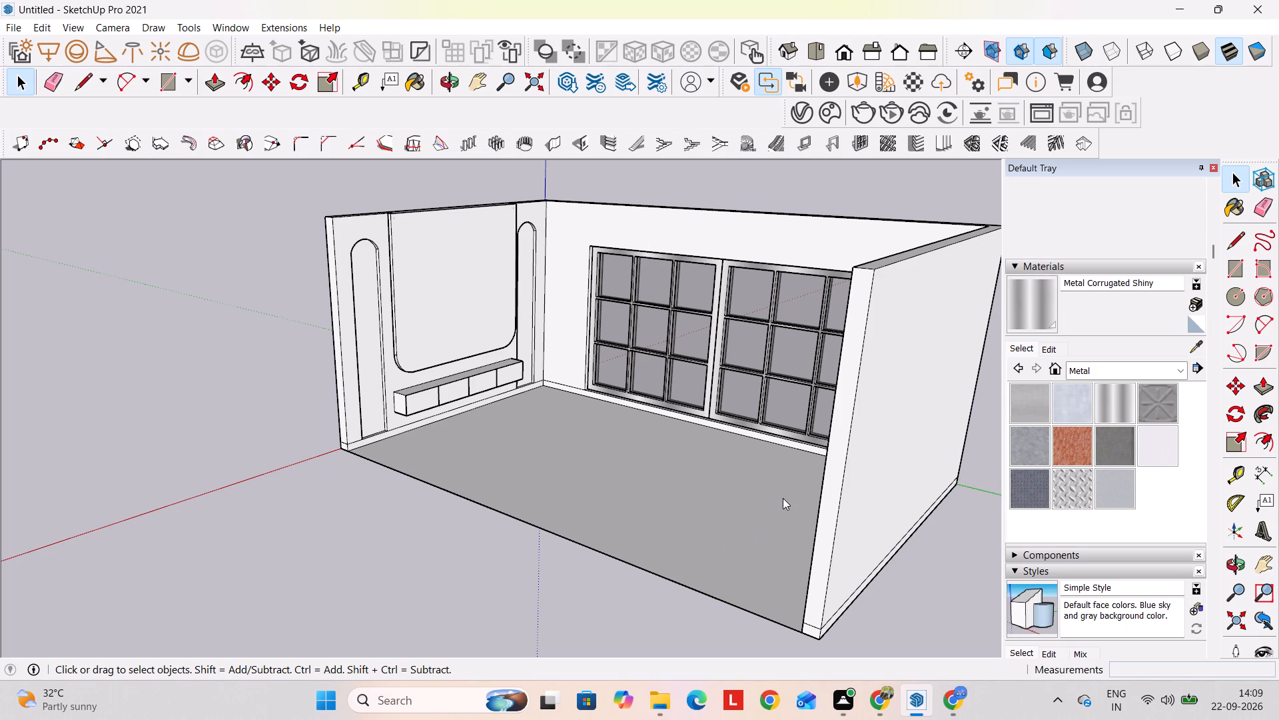
left_click(420, 651)
left_click(522, 601)
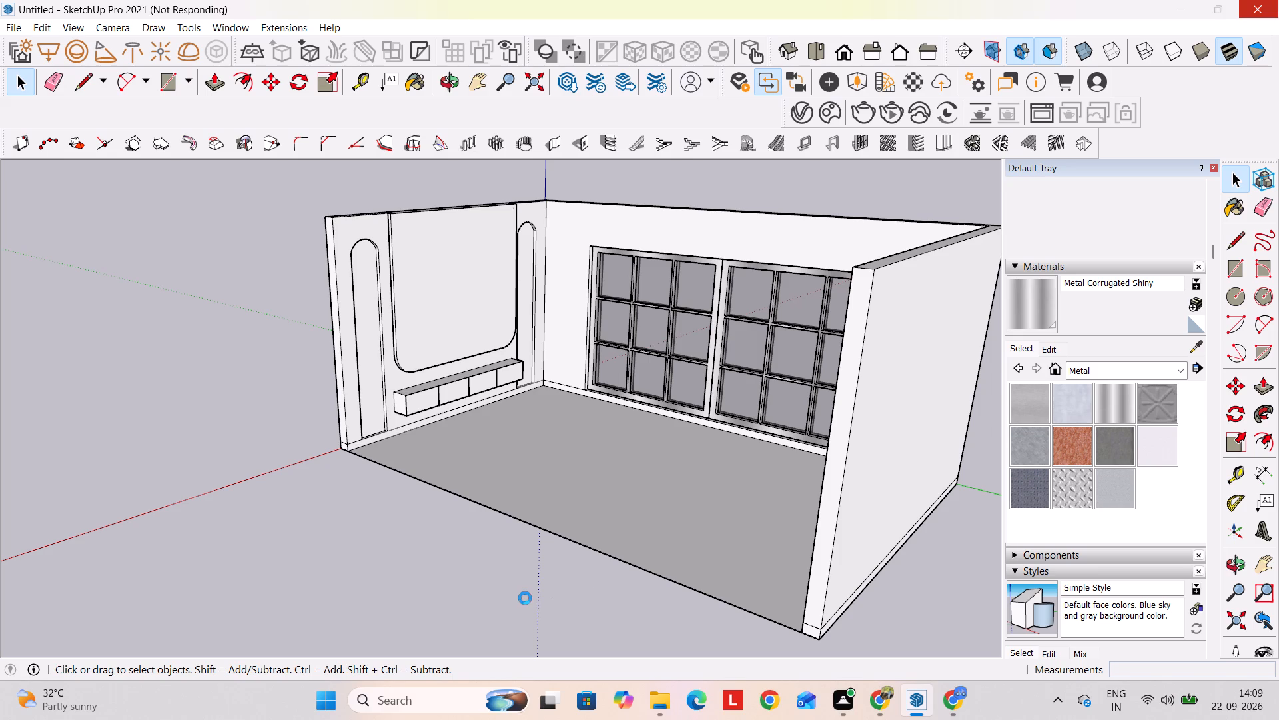
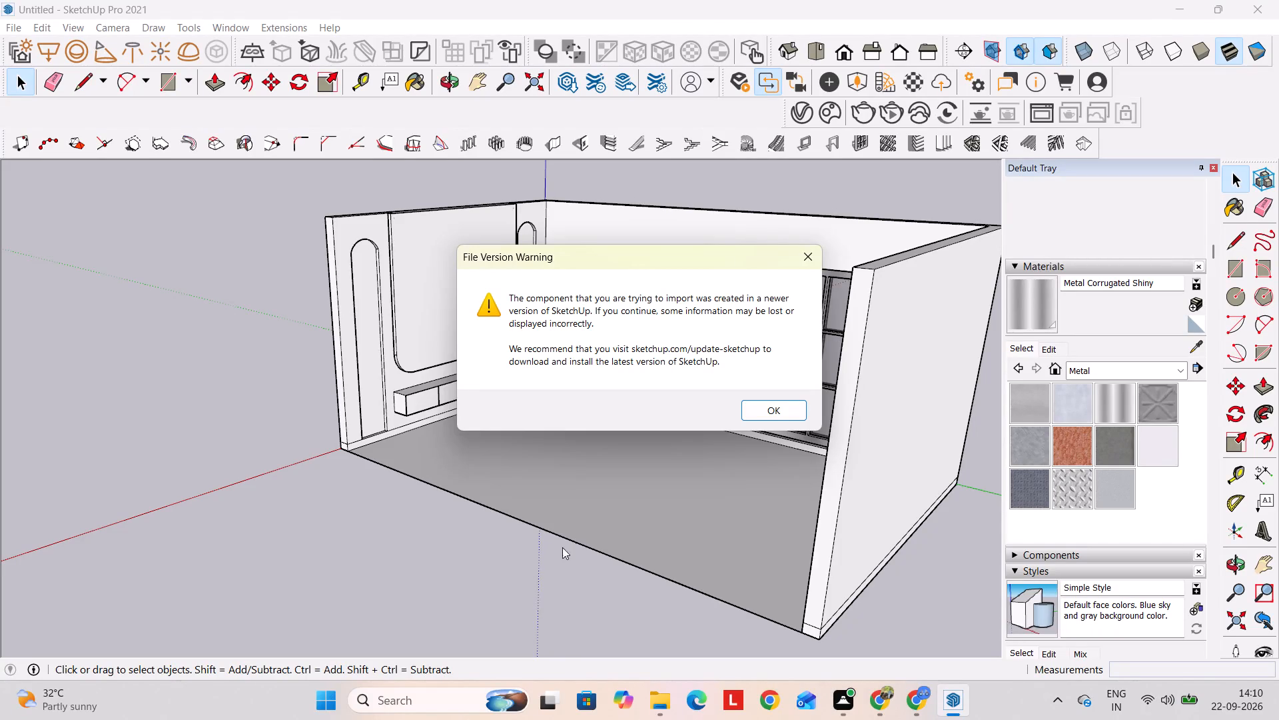
Place the imported L-shaped sofa component on the ground in front of the room.
left_click(757, 410)
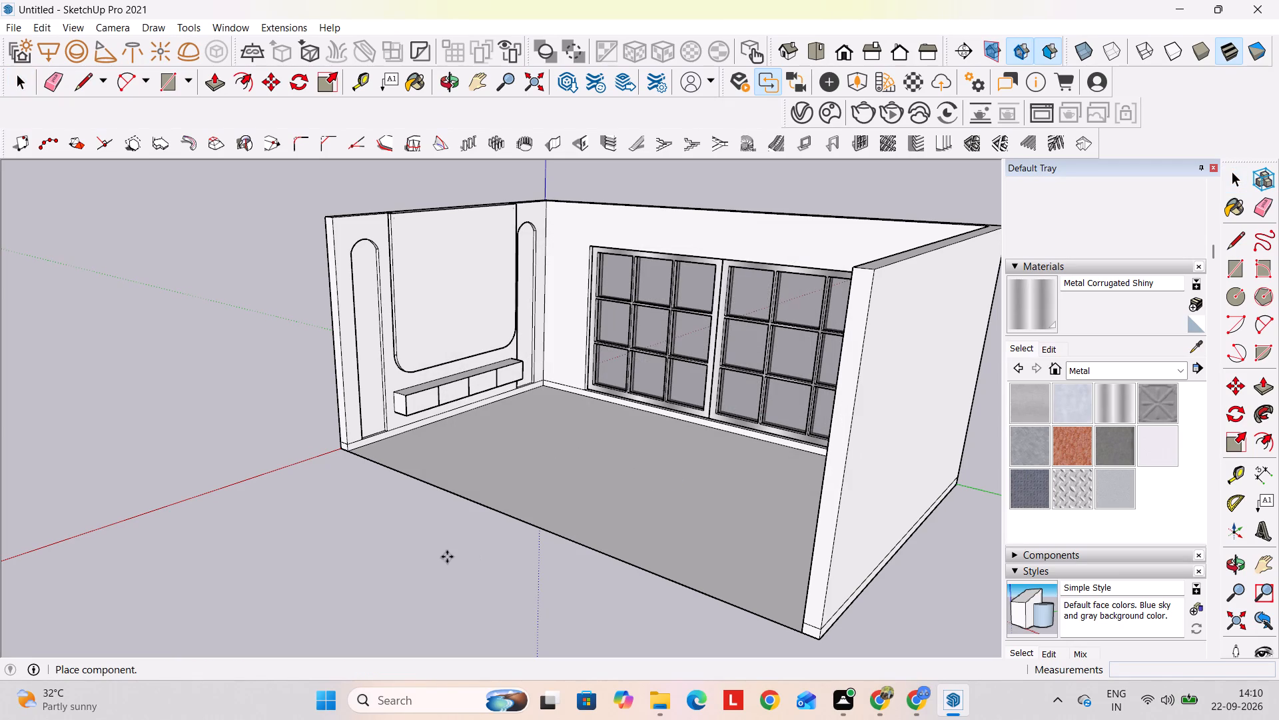
left_click(447, 557)
Open the imported sofa component for editing and delete the reference photo plane standing in front of the sofa.
middle_click_drag(403, 569, 712, 531)
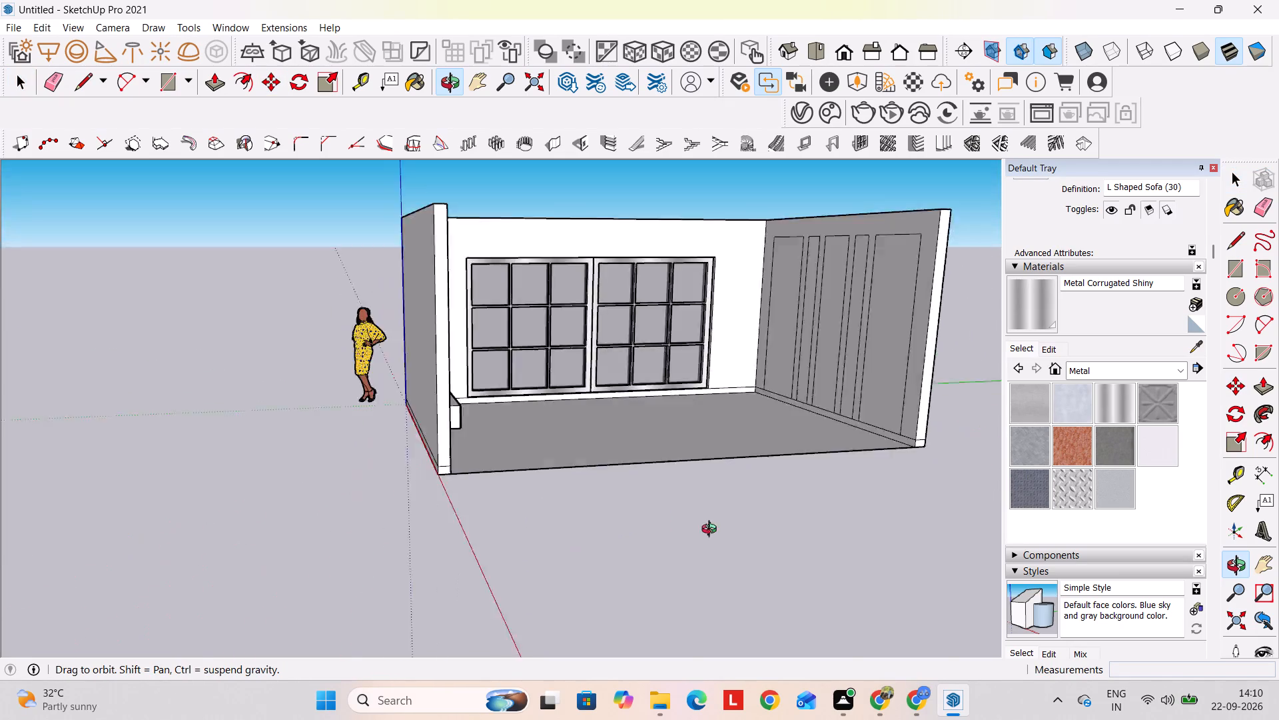
middle_click_drag(712, 531, 1029, 570)
scroll(831, 537, "down", 4)
scroll(620, 514, "down", 2)
middle_click_drag(770, 547, 1003, 526)
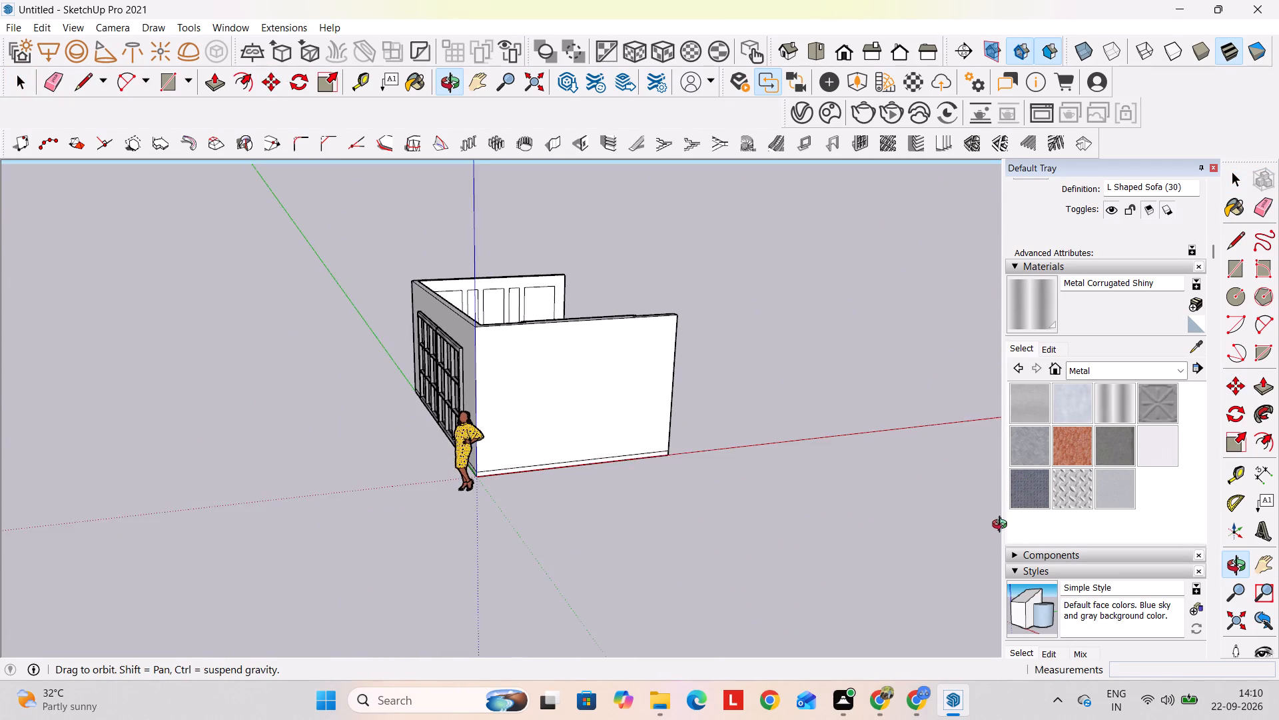
middle_click_drag(1003, 526, 1093, 455)
middle_click_drag(762, 510, 924, 586)
middle_click_drag(833, 465, 766, 523)
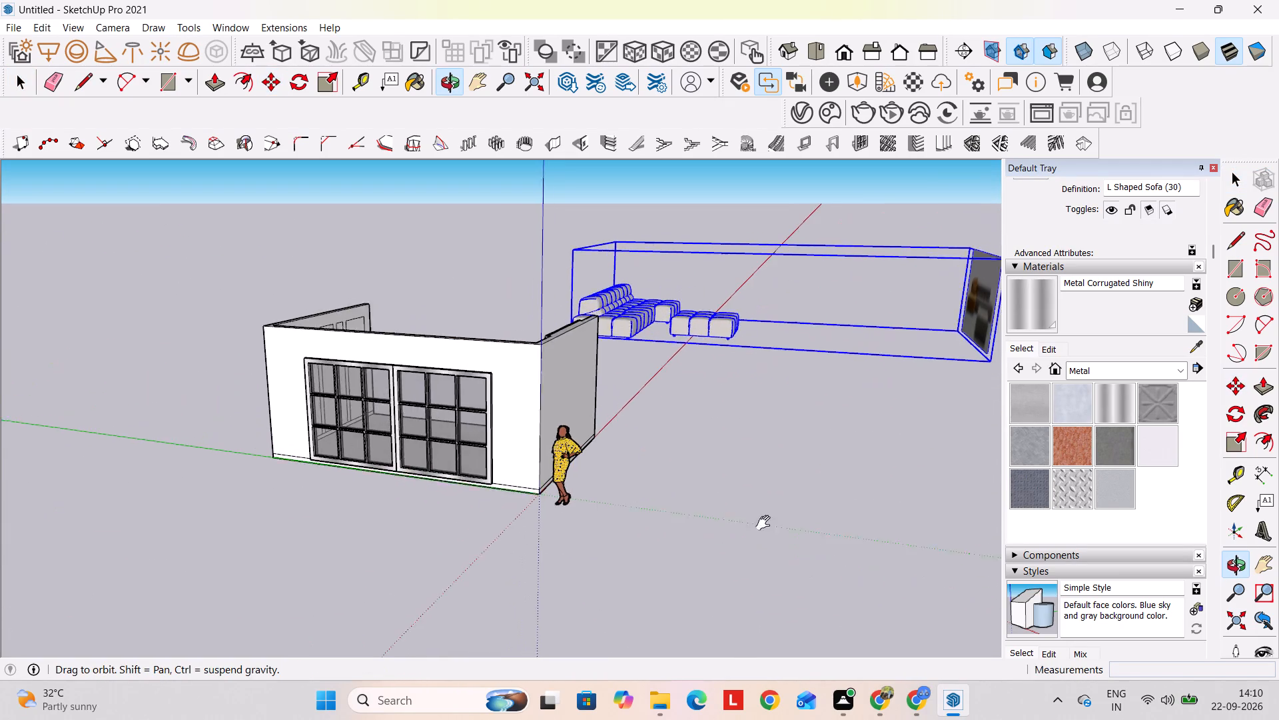
middle_click_drag(766, 523, 626, 697)
scroll(582, 501, "up", 4)
key("space")
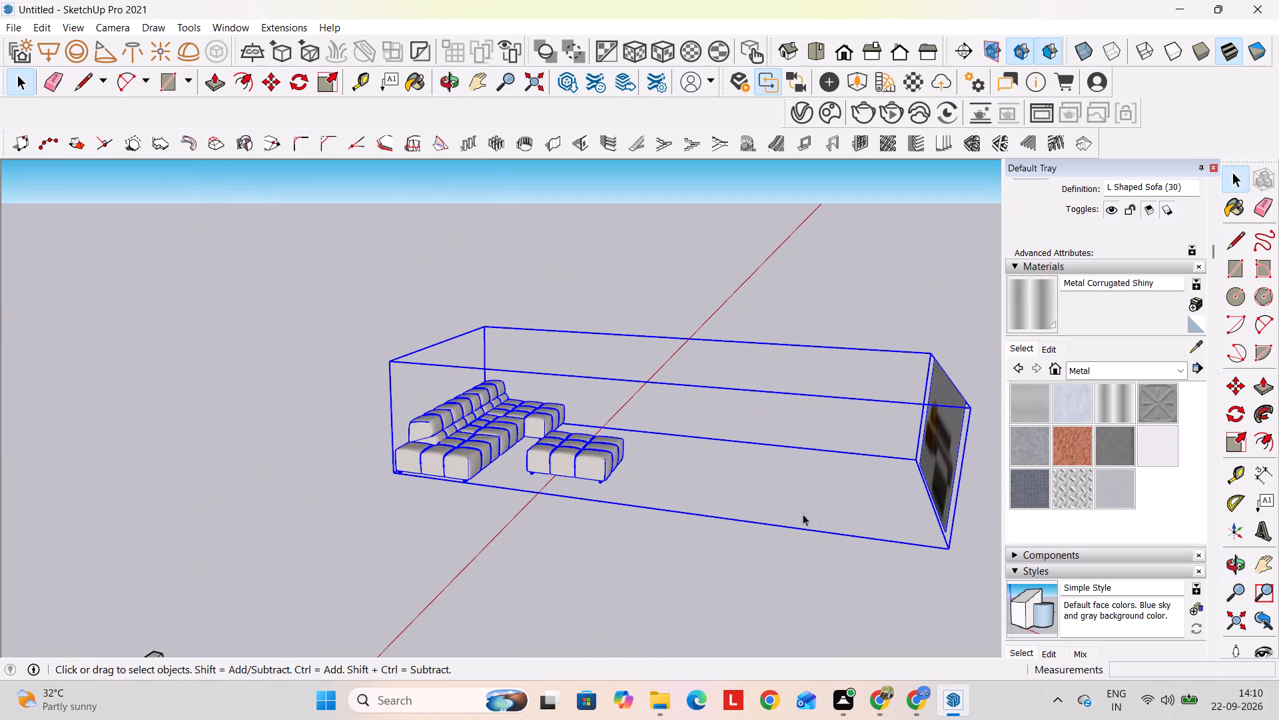
middle_click_drag(821, 514, 531, 508)
scroll(757, 527, "down", 3)
middle_click_drag(837, 550, 797, 525, "shift")
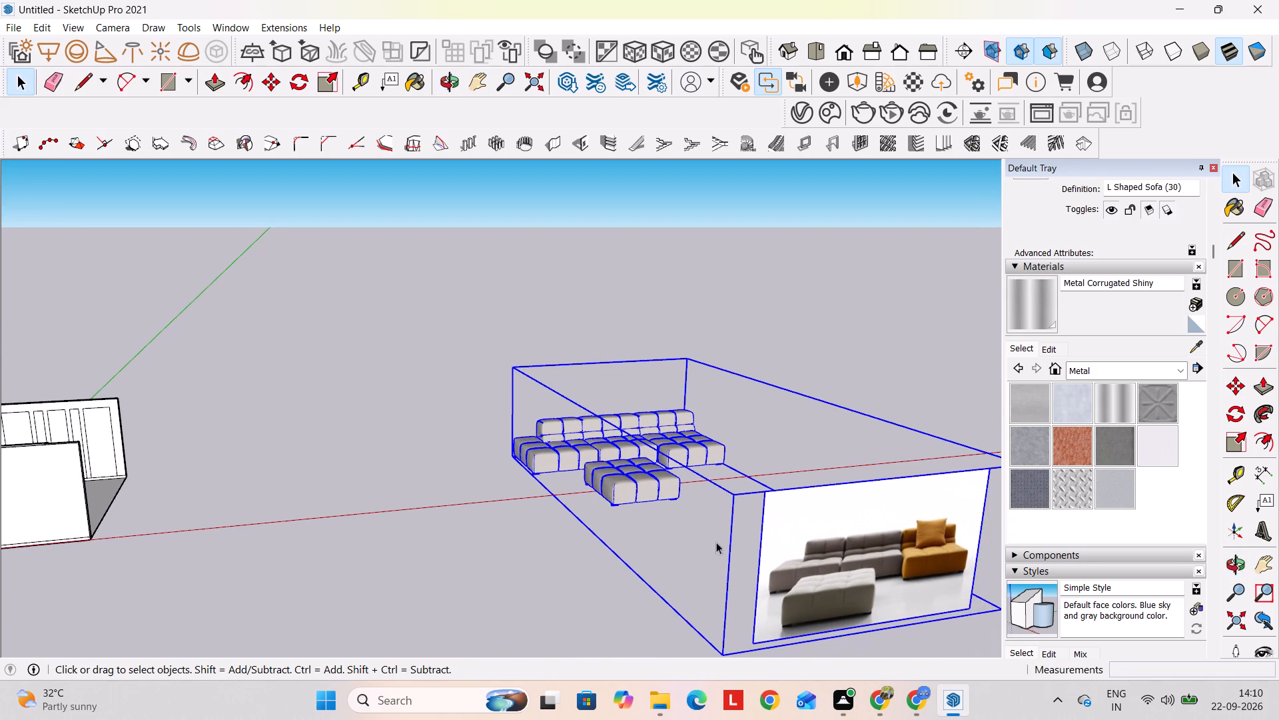
left_click(586, 589)
middle_click_drag(750, 497, 743, 600)
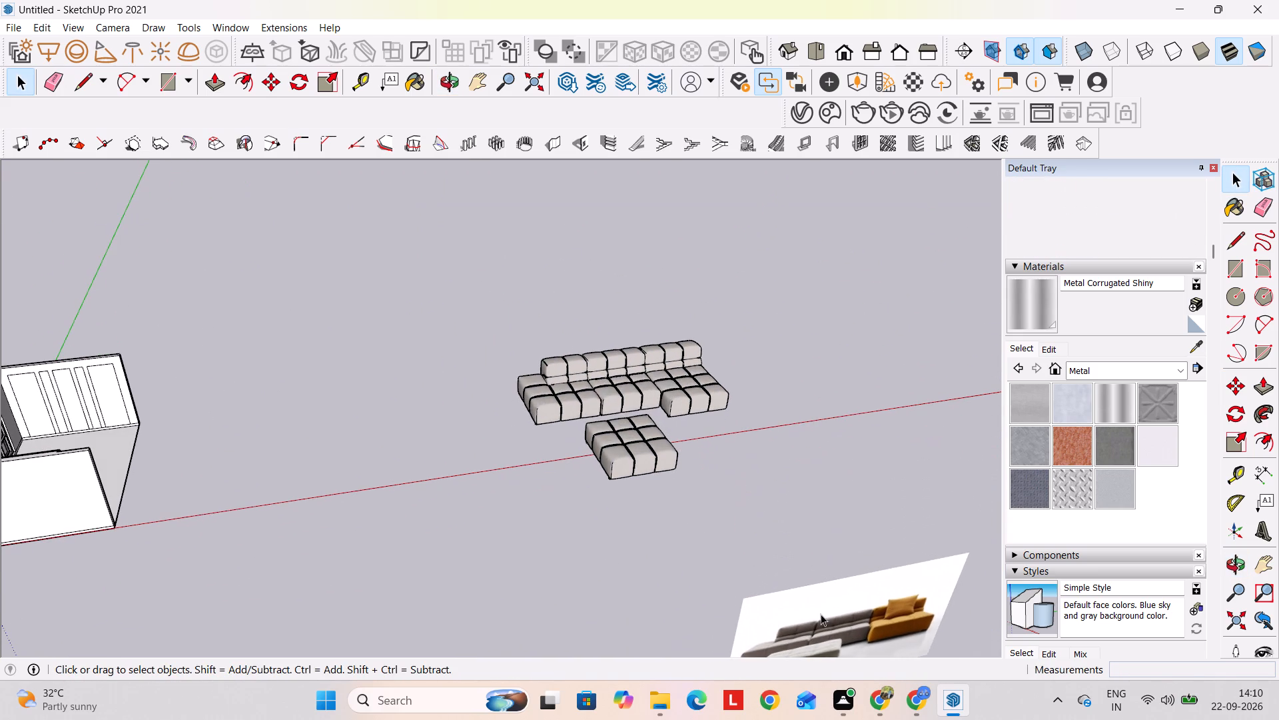
left_click(825, 619)
double_click(831, 609)
left_click(834, 607)
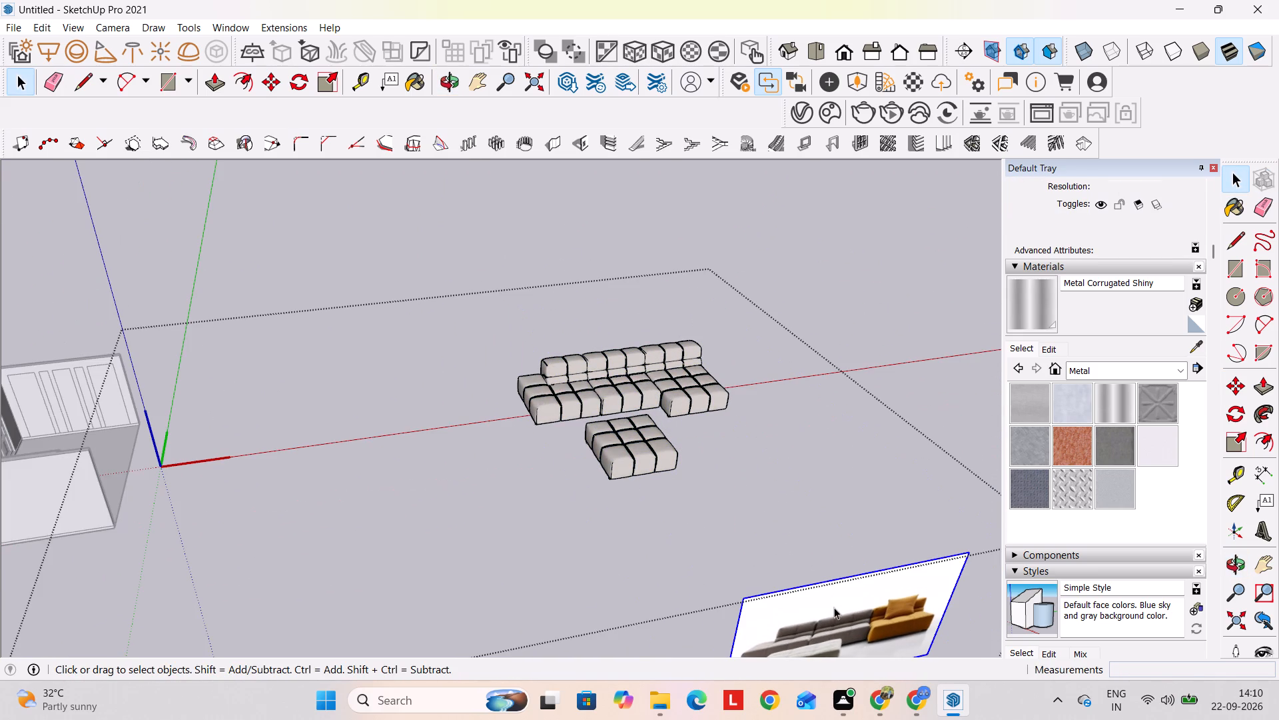
key("Delete")
Select the sofa's end module beside the red axis and create a new V-Ray Generic material.
scroll(685, 442, "up", 9)
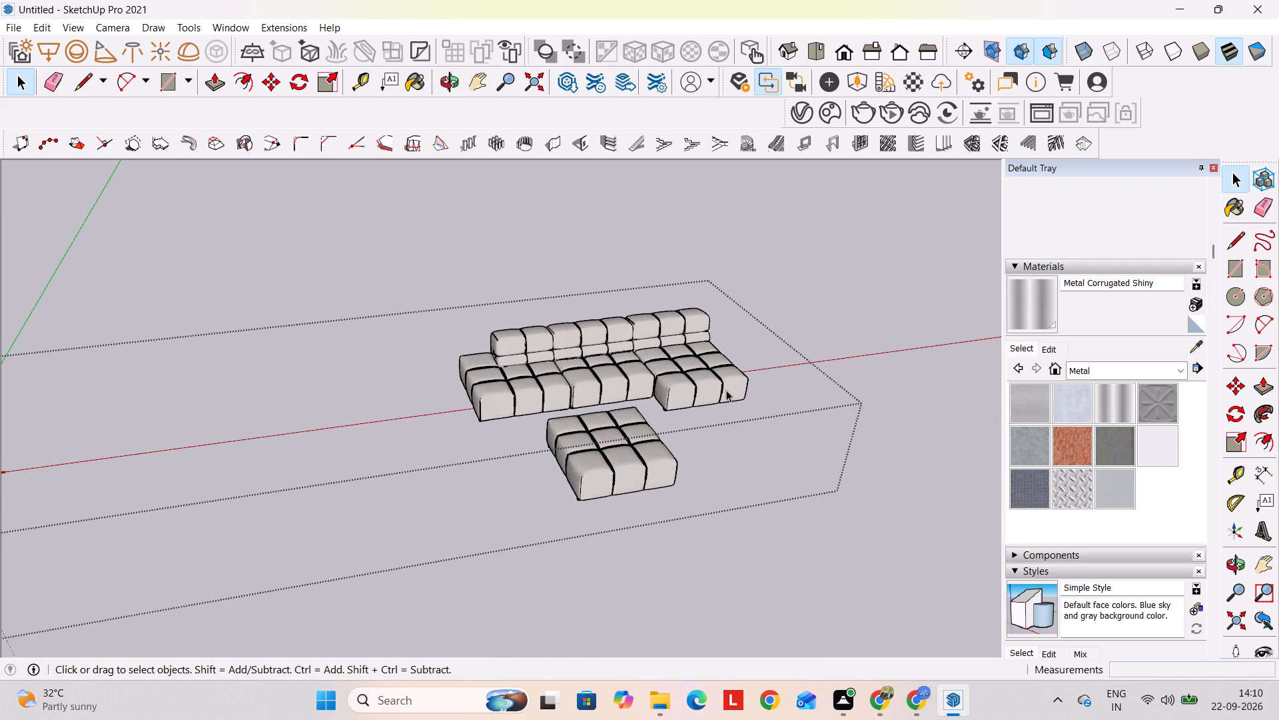
left_click(732, 381)
middle_click_drag(807, 386, 645, 409)
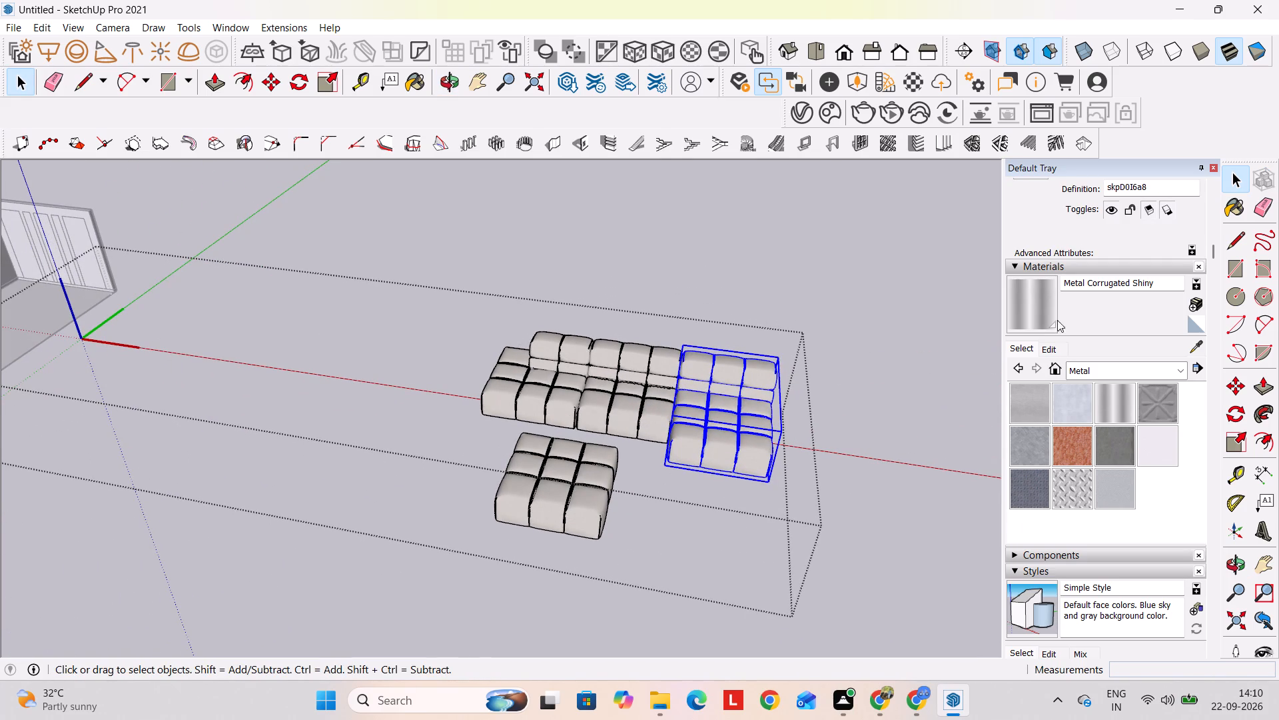
left_click(809, 113)
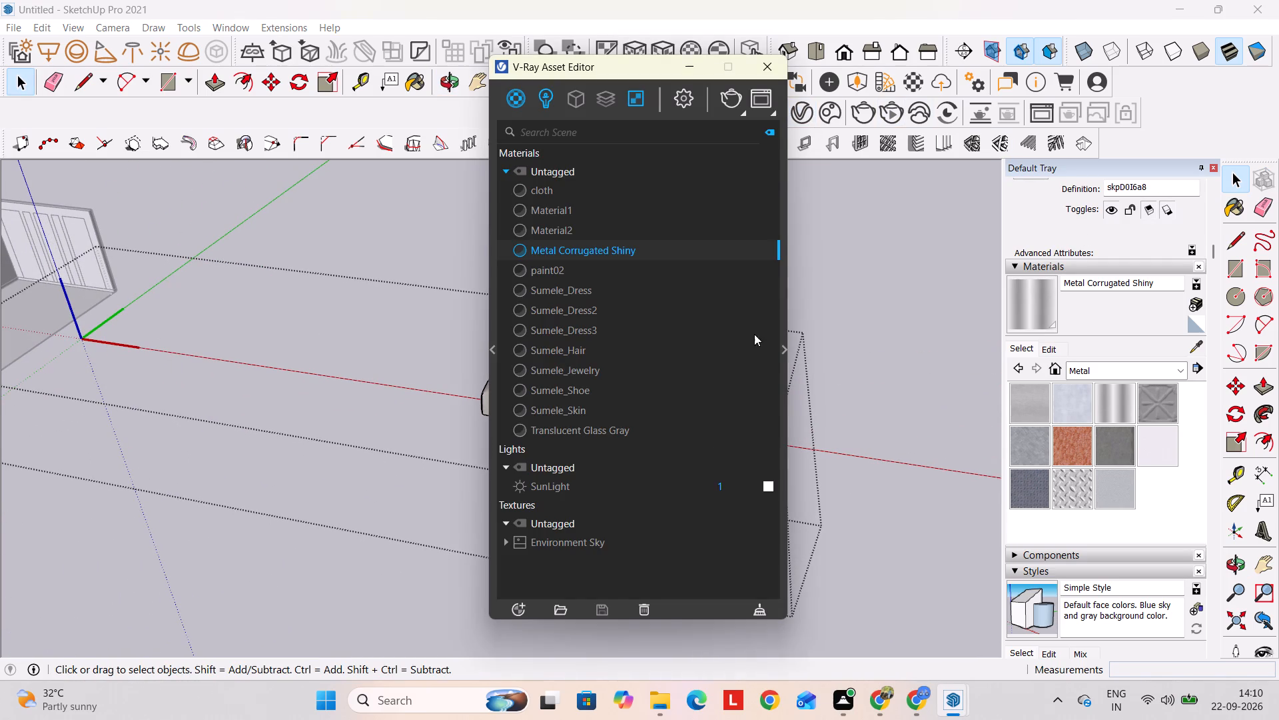
left_click(512, 616)
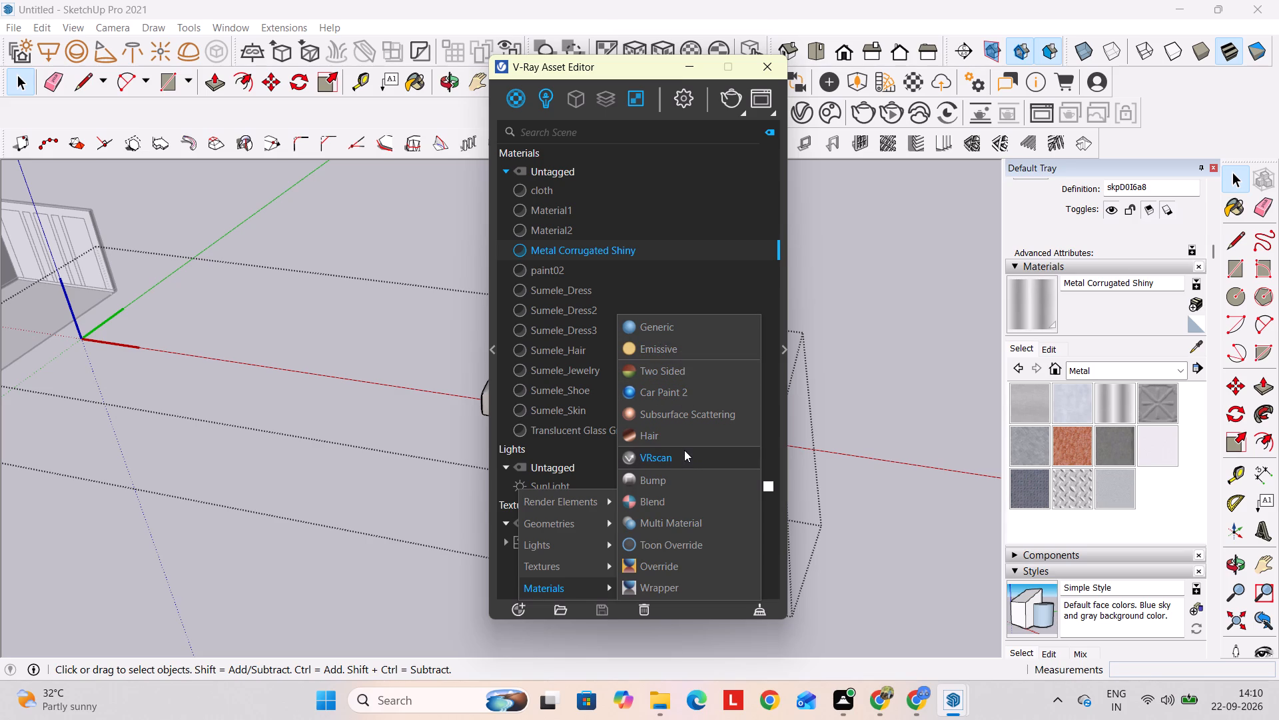
scroll(660, 504, "down", 3)
left_click(669, 337)
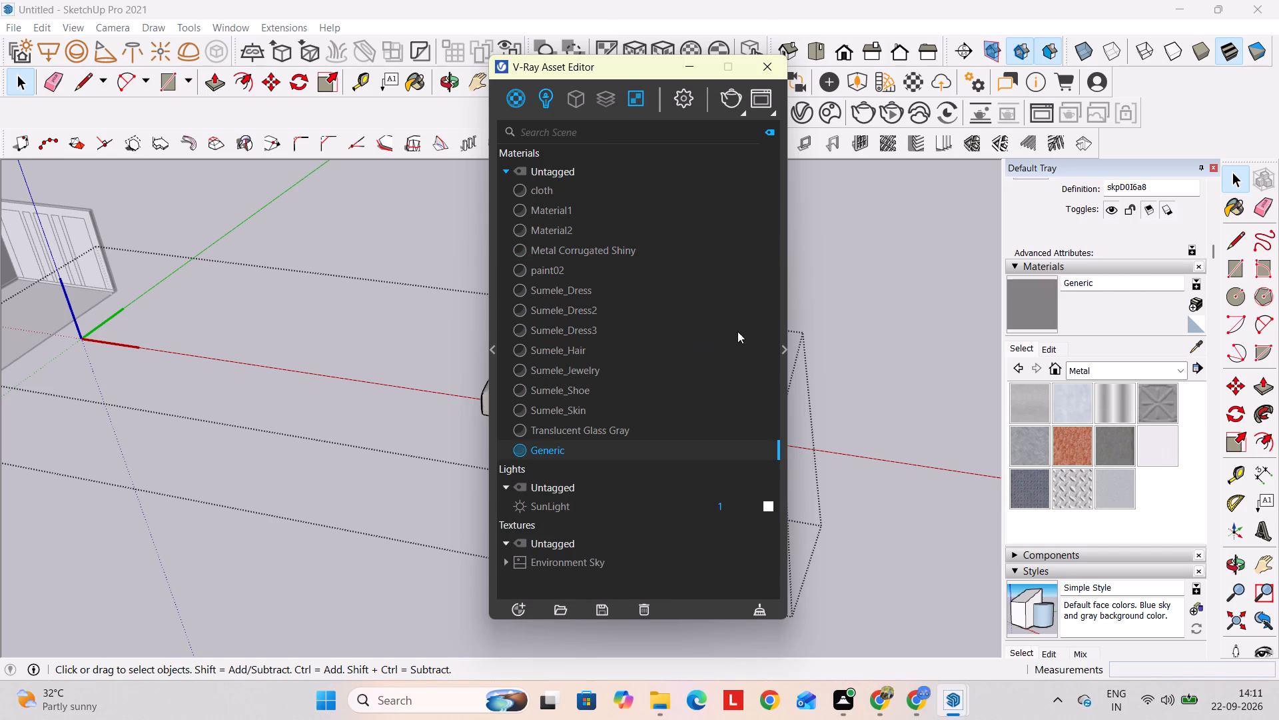
Rename the new Generic material as "sofa ." in the V-Ray Asset Editor.
left_click_drag(633, 68, 285, 145)
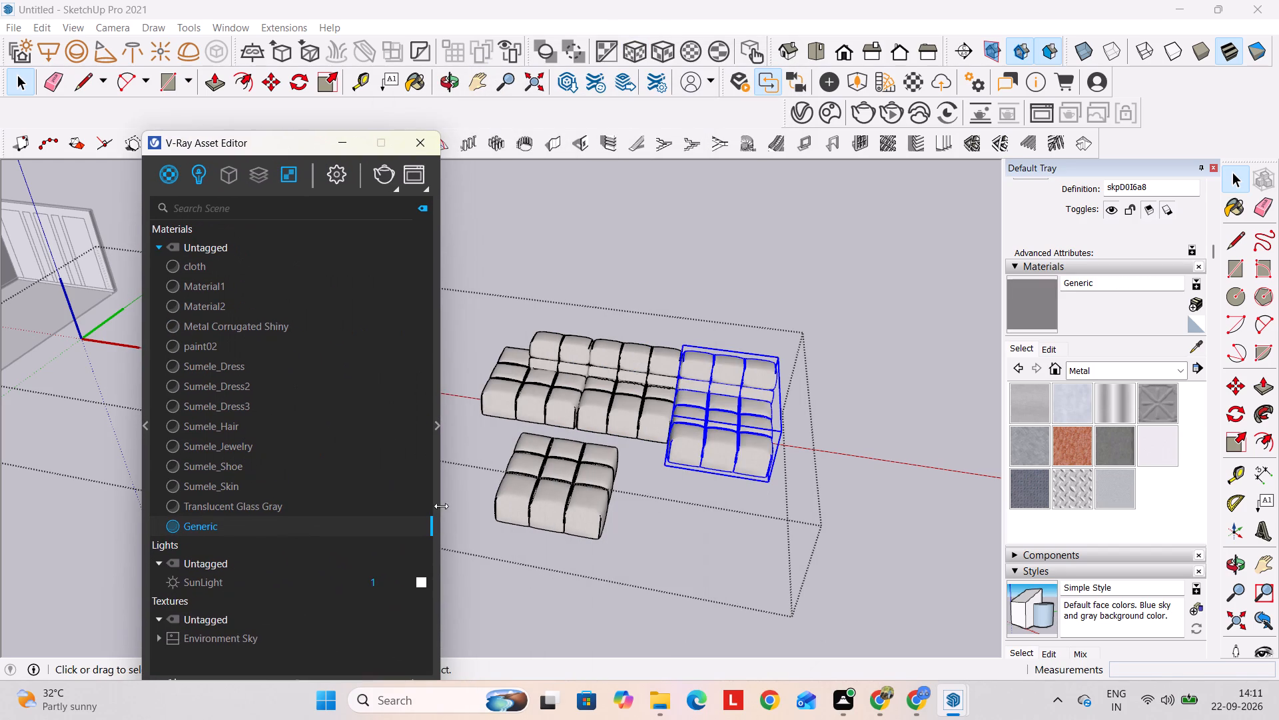
double_click(294, 530)
key("BackSpace")
key("BackSpace")
key("BackSpace")
key("BackSpace")
key("BackSpace")
key("BackSpace")
key("BackSpace")
key("BackSpace")
key("BackSpace")
key("BackSpace")
key("BackSpace")
key("BackSpace")
key("BackSpace")
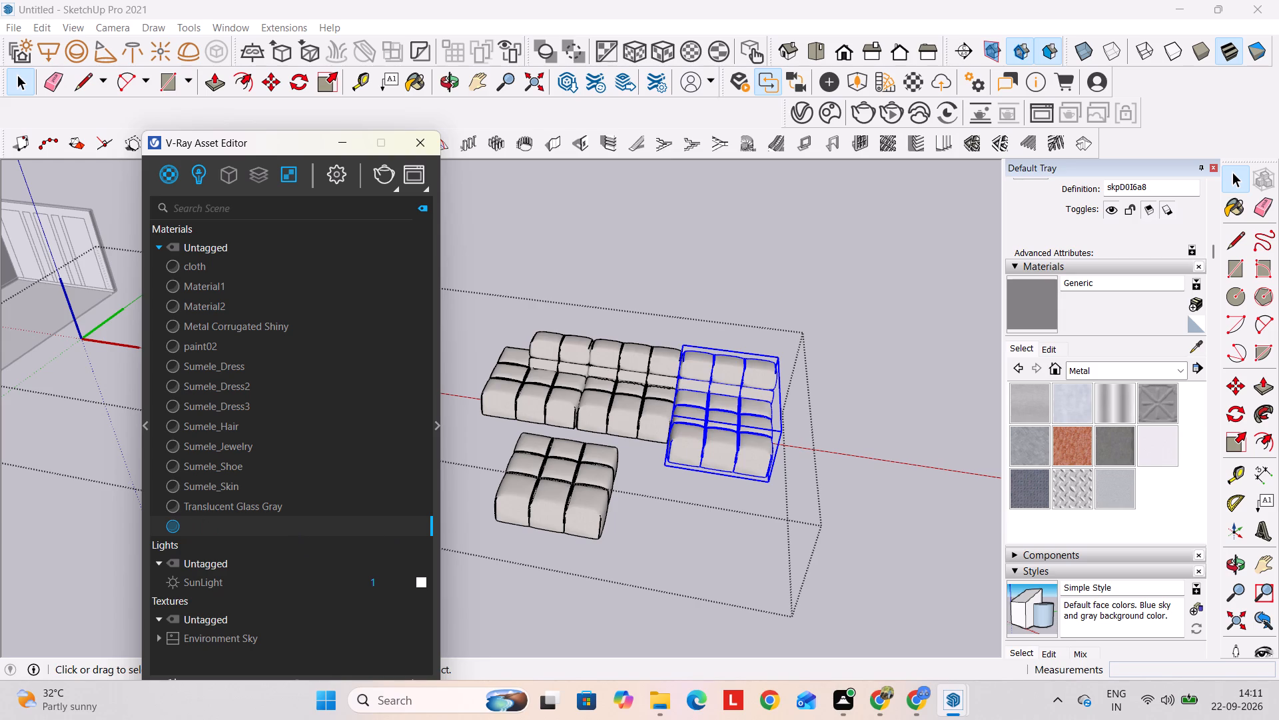
key("f")
key("BackSpace")
type("sofa")
key("space")
key("period")
key("Return")
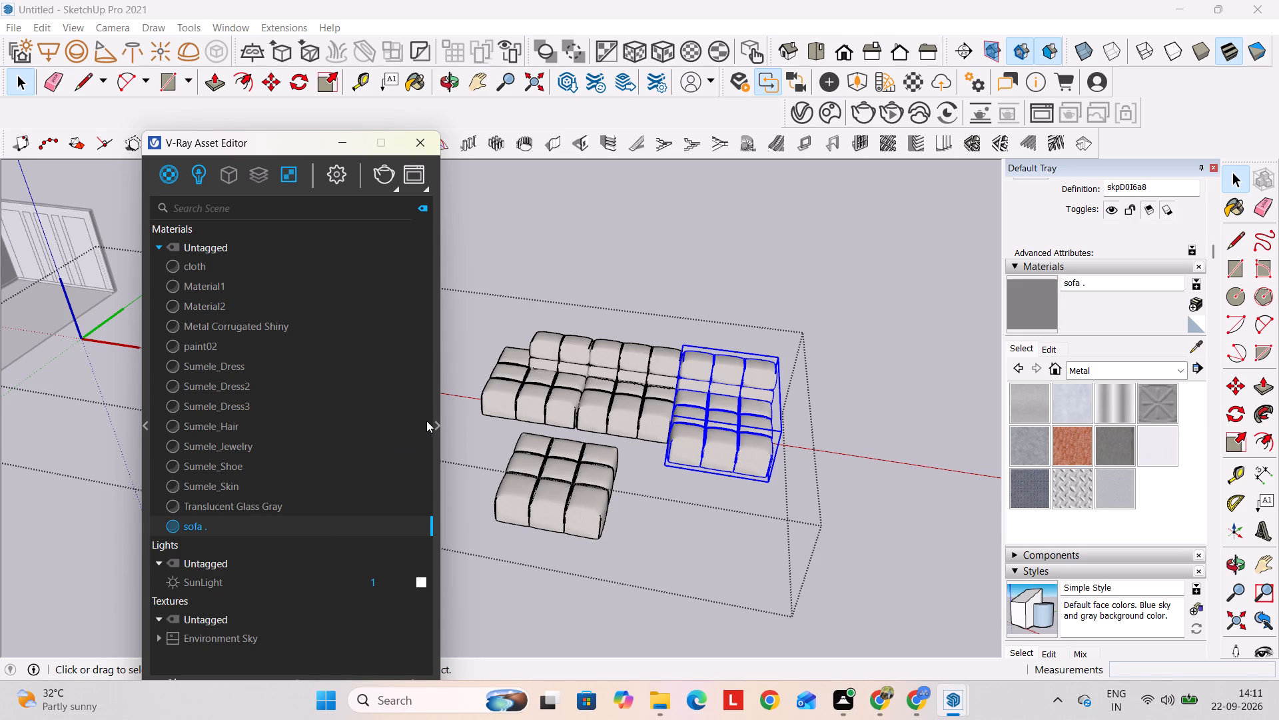
Add a Color texture to the sofa material's diffuse and set it to golden yellow, RGB 0.882, 0.761, 0.272.
left_click(436, 420)
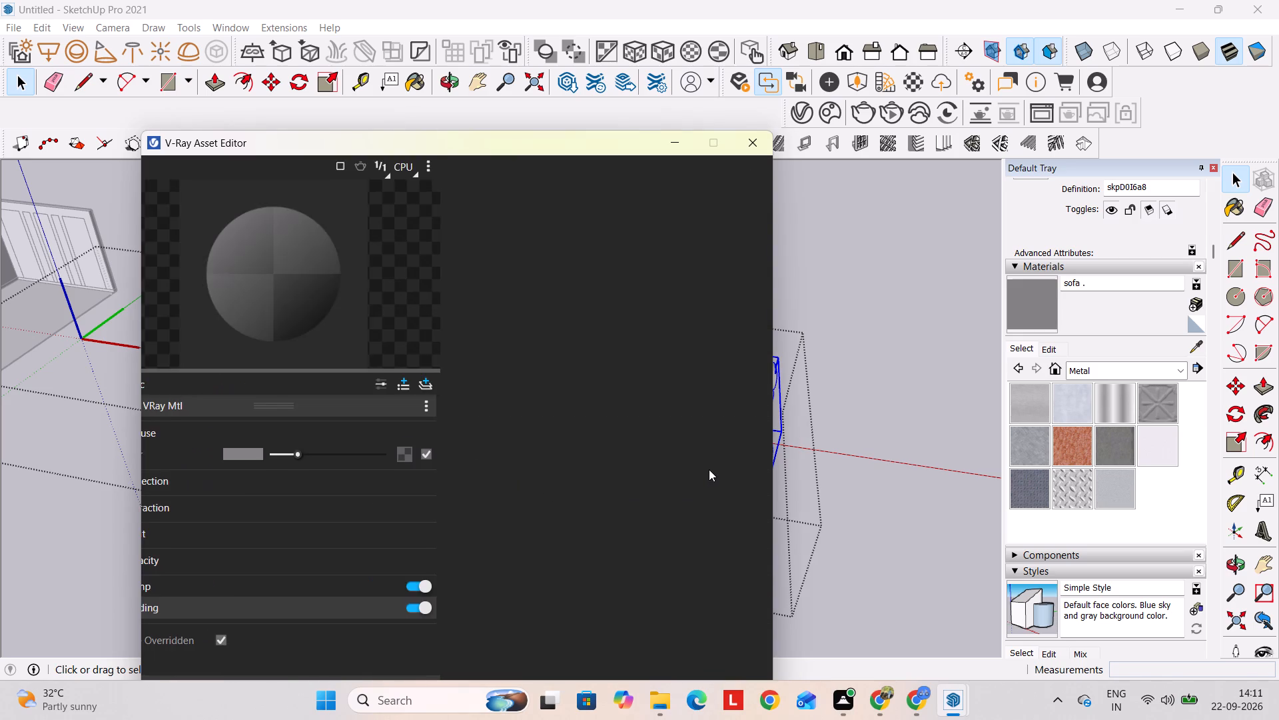
left_click(739, 455)
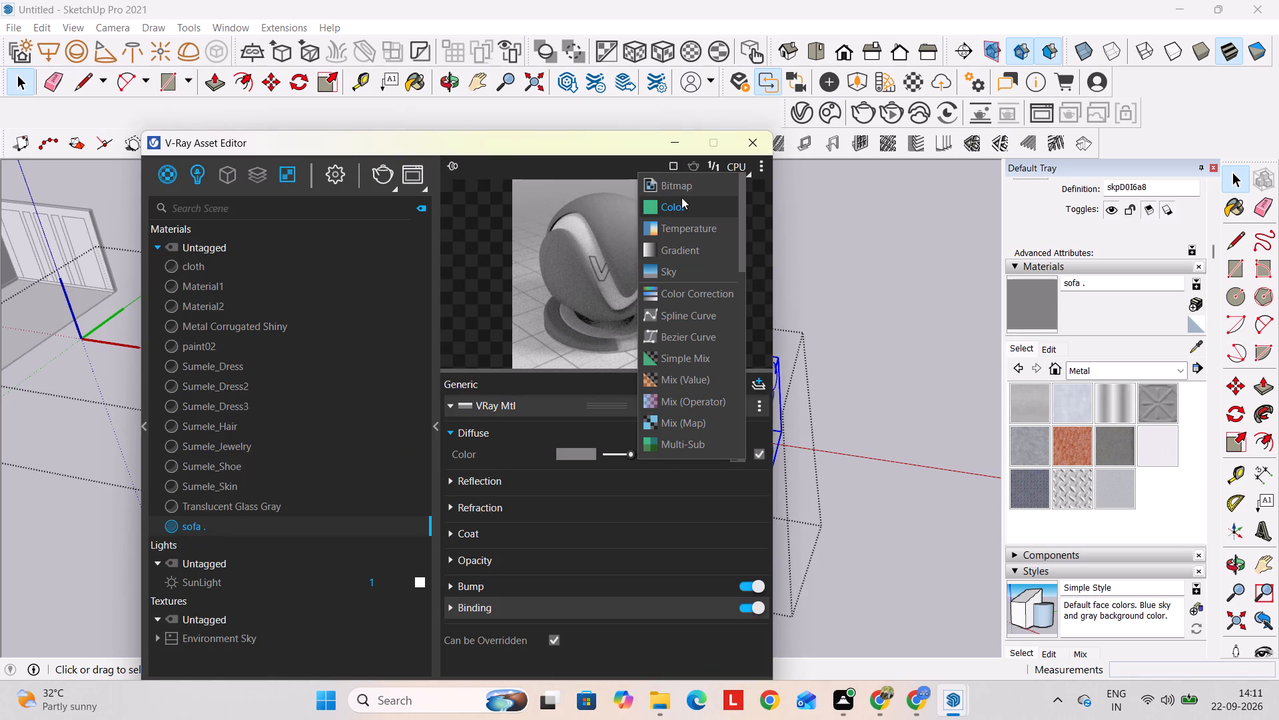
left_click(677, 210)
left_click(570, 431)
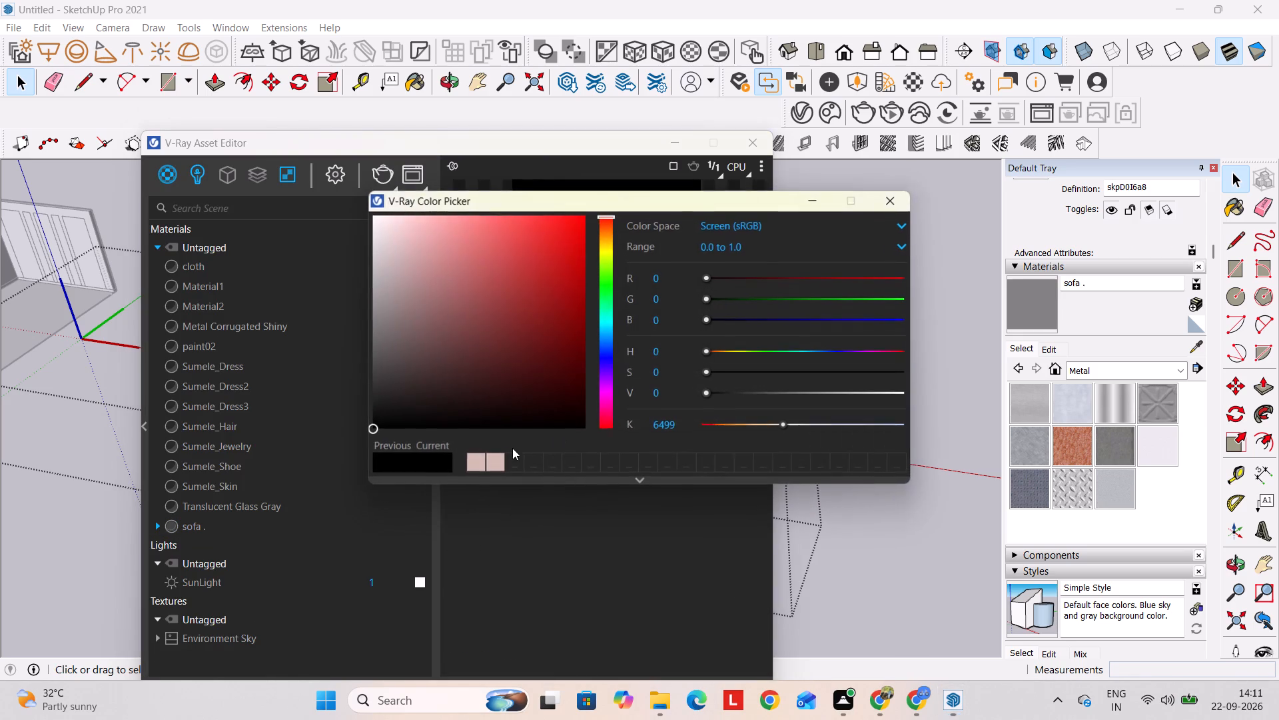
left_click(604, 252)
left_click_drag(438, 328, 497, 234)
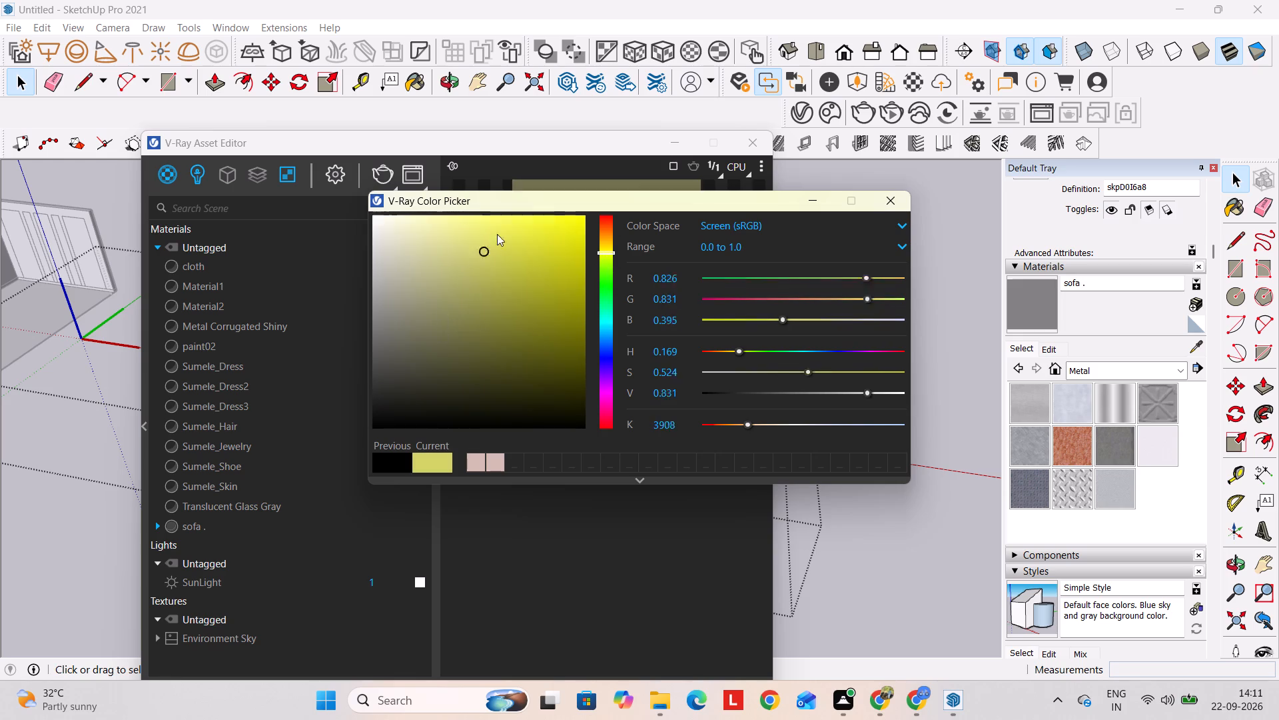
left_click_drag(497, 234, 505, 224)
left_click_drag(608, 251, 607, 251)
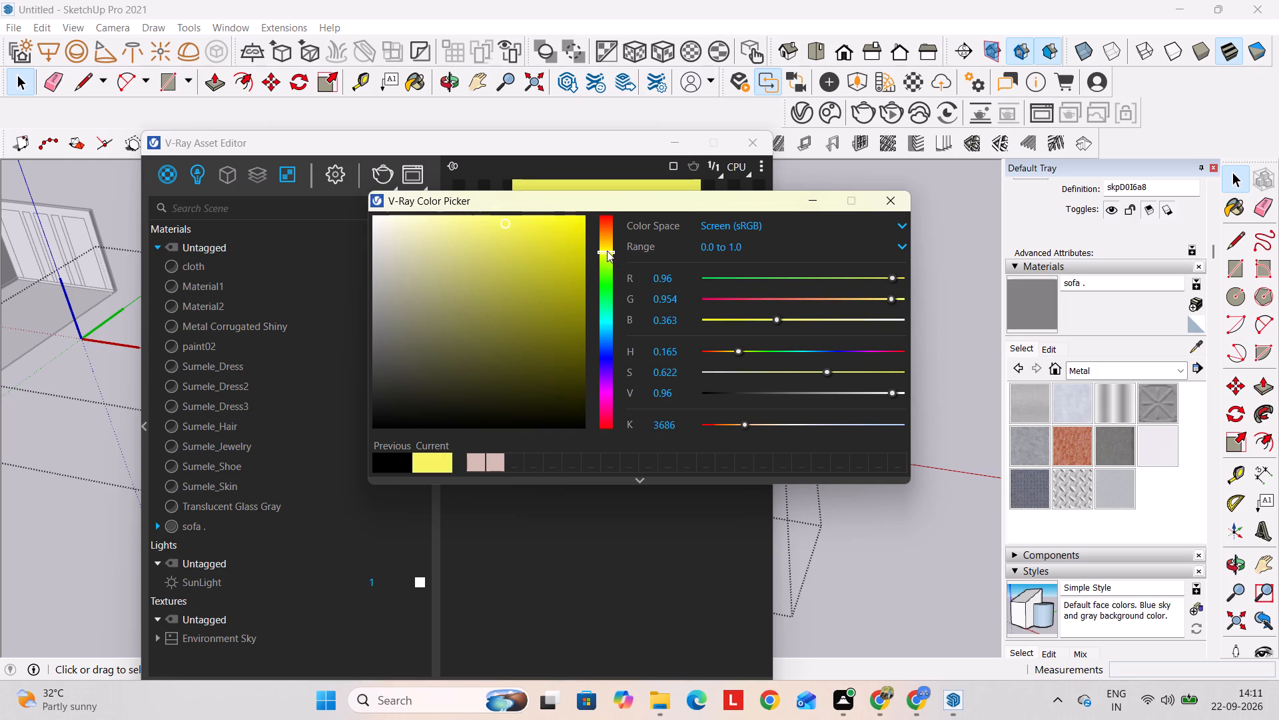
left_click_drag(607, 251, 609, 244)
left_click_drag(503, 225, 520, 241)
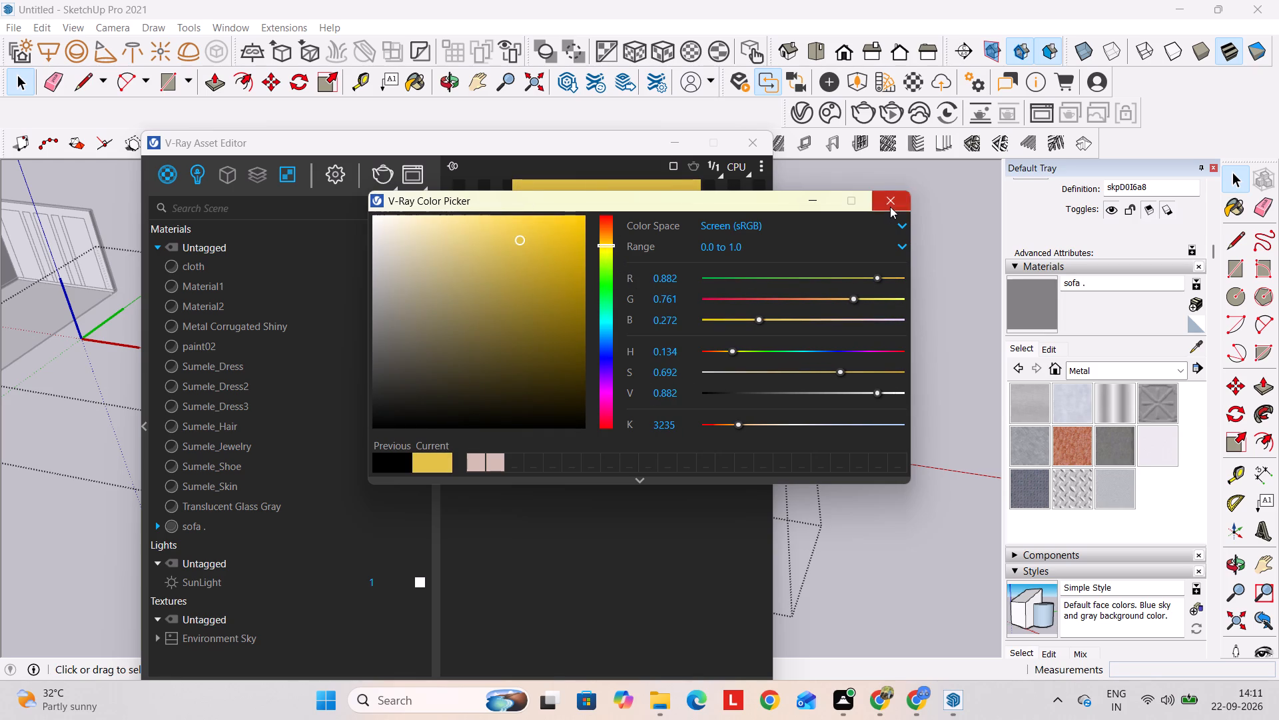
left_click(890, 207)
Apply the "sofa ." material to the selected end module of the sofa.
left_click_drag(632, 139, 492, 161)
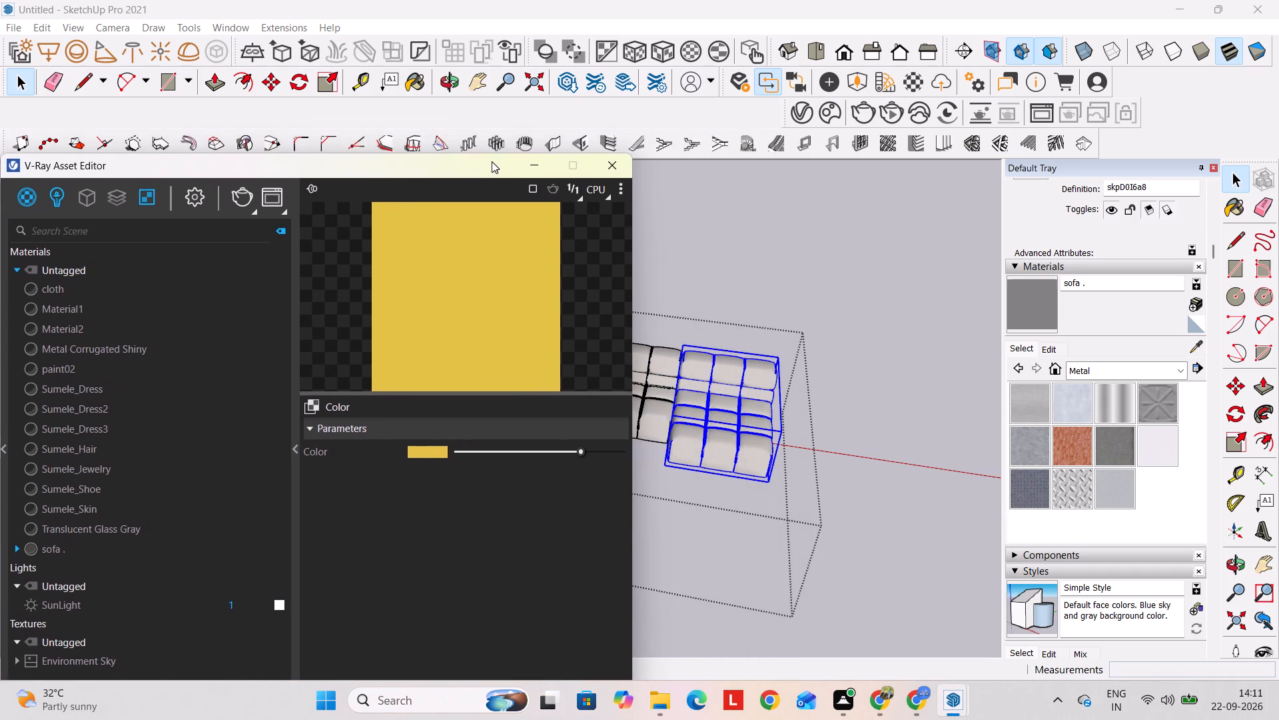
left_click_drag(492, 161, 491, 162)
right_click(74, 550)
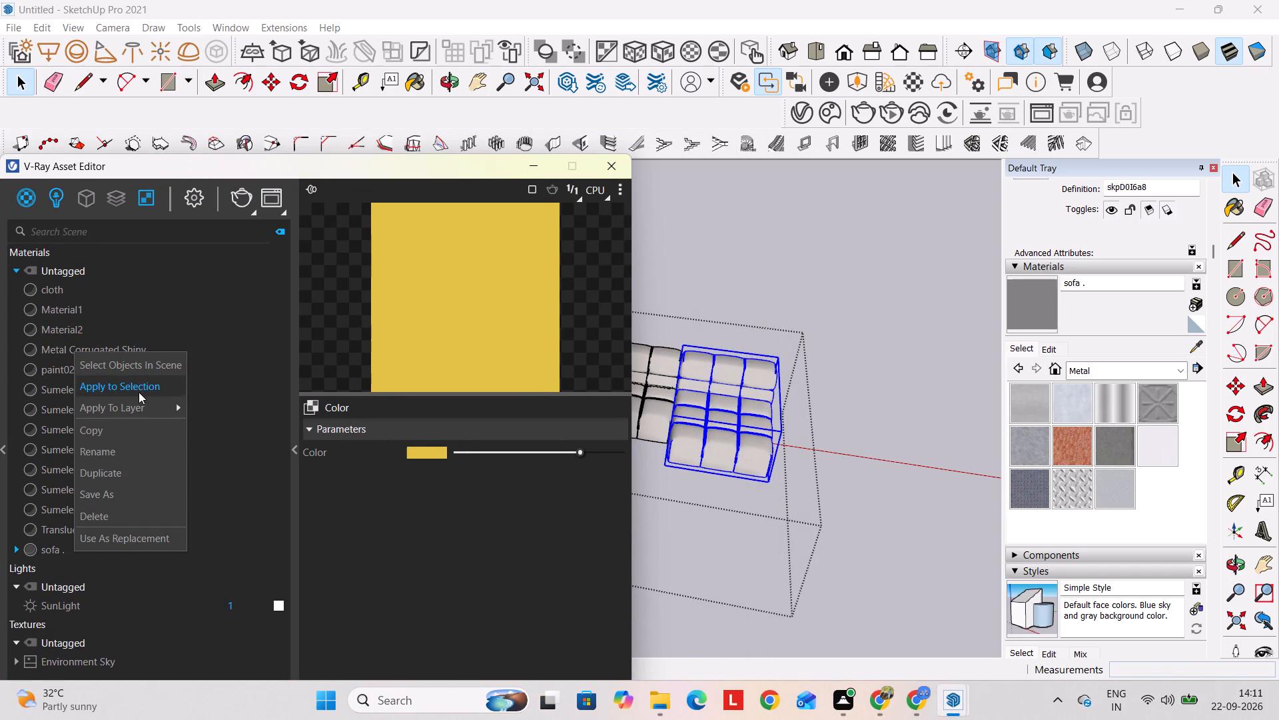
left_click(139, 391)
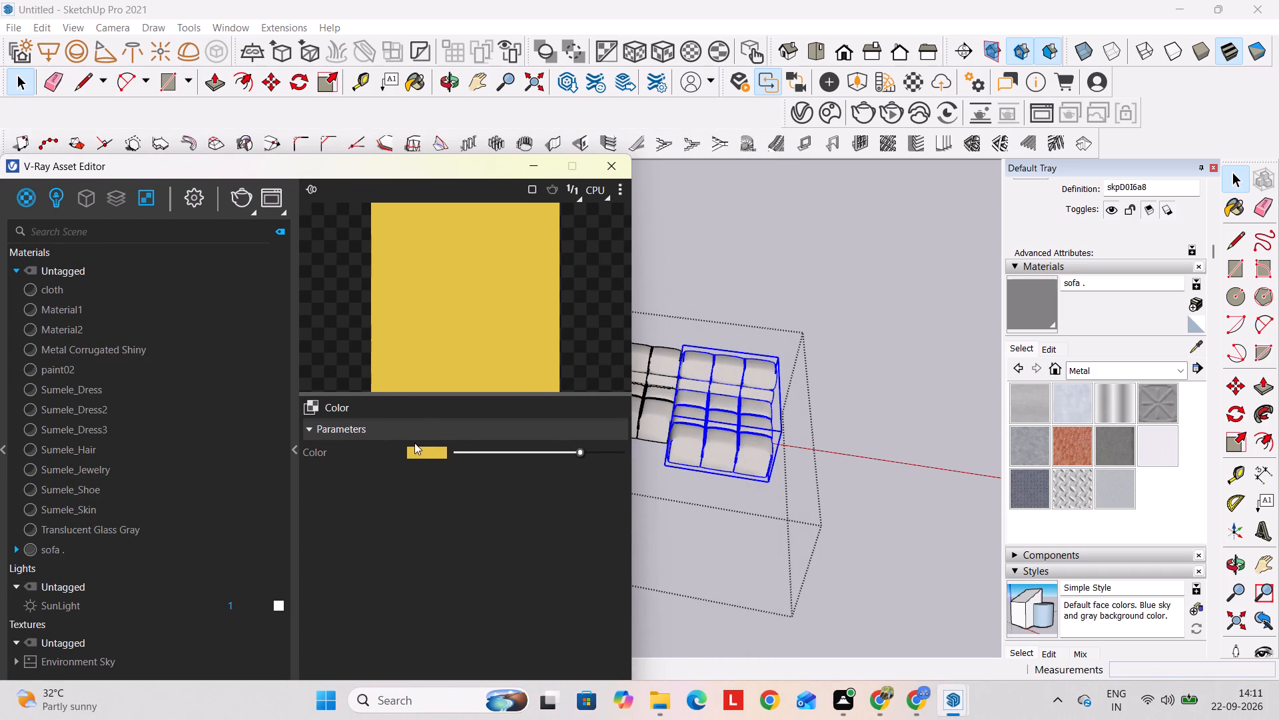
Copy the golden yellow from the Color texture into the sofa material's base Diffuse color.
left_click_drag(578, 451, 622, 452)
left_click_drag(622, 452, 580, 473)
right_click(434, 449)
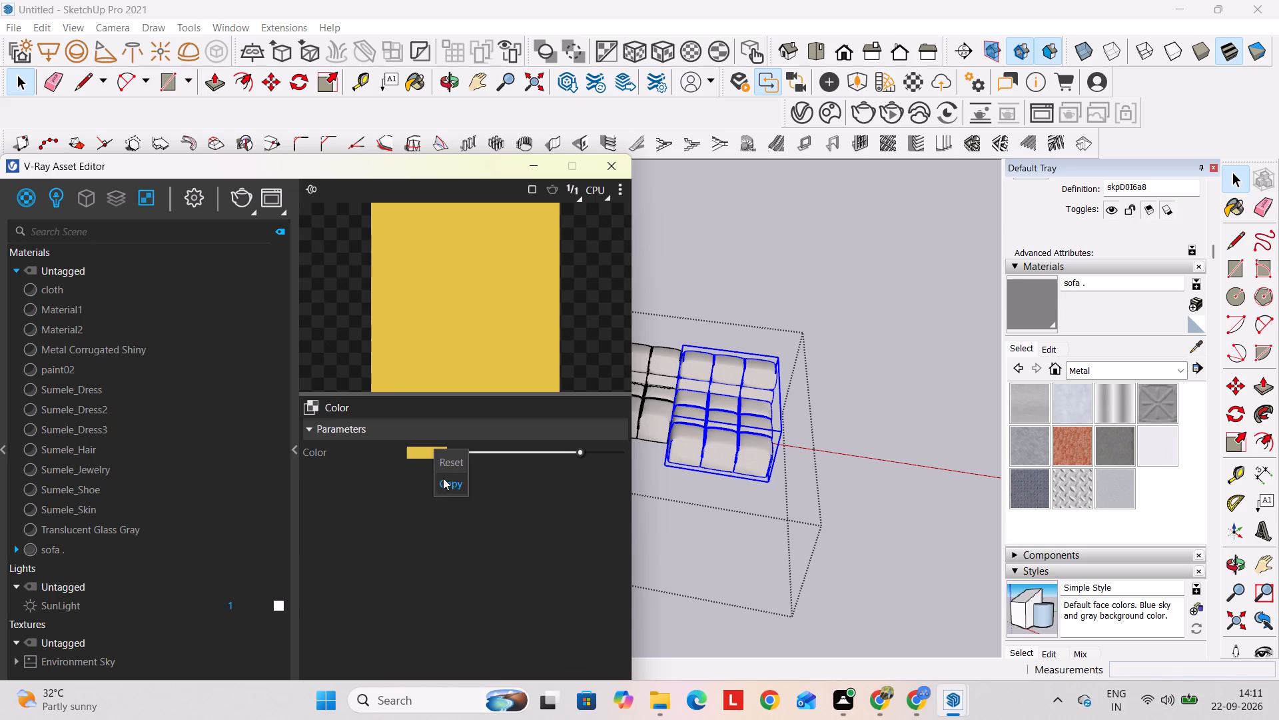
left_click(446, 492)
left_click_drag(412, 169, 485, 43)
left_click(689, 592)
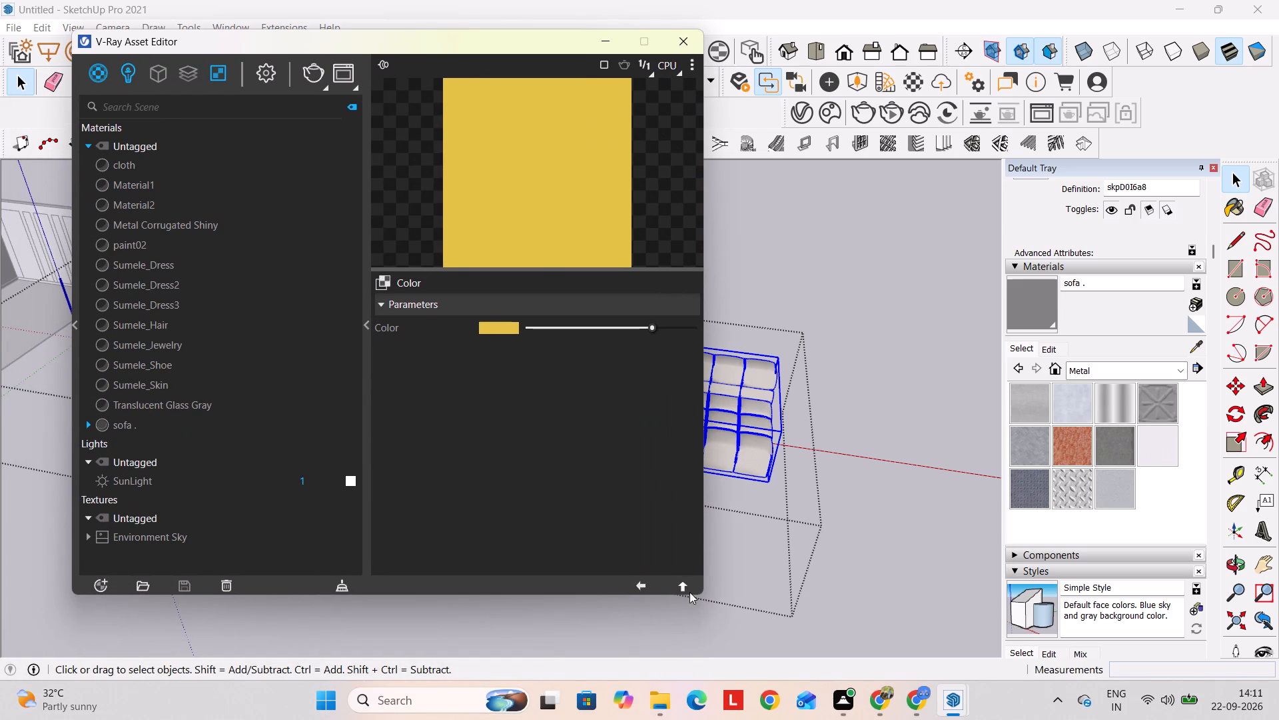
right_click(513, 355)
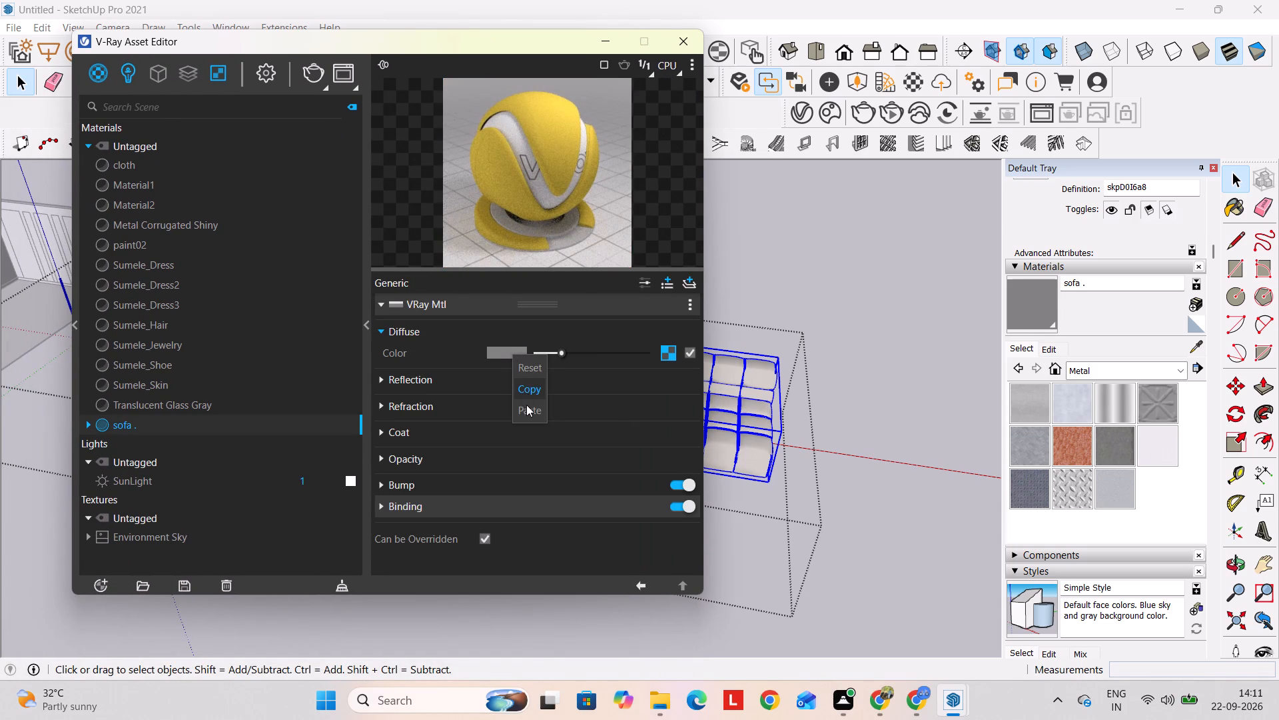
left_click(526, 406)
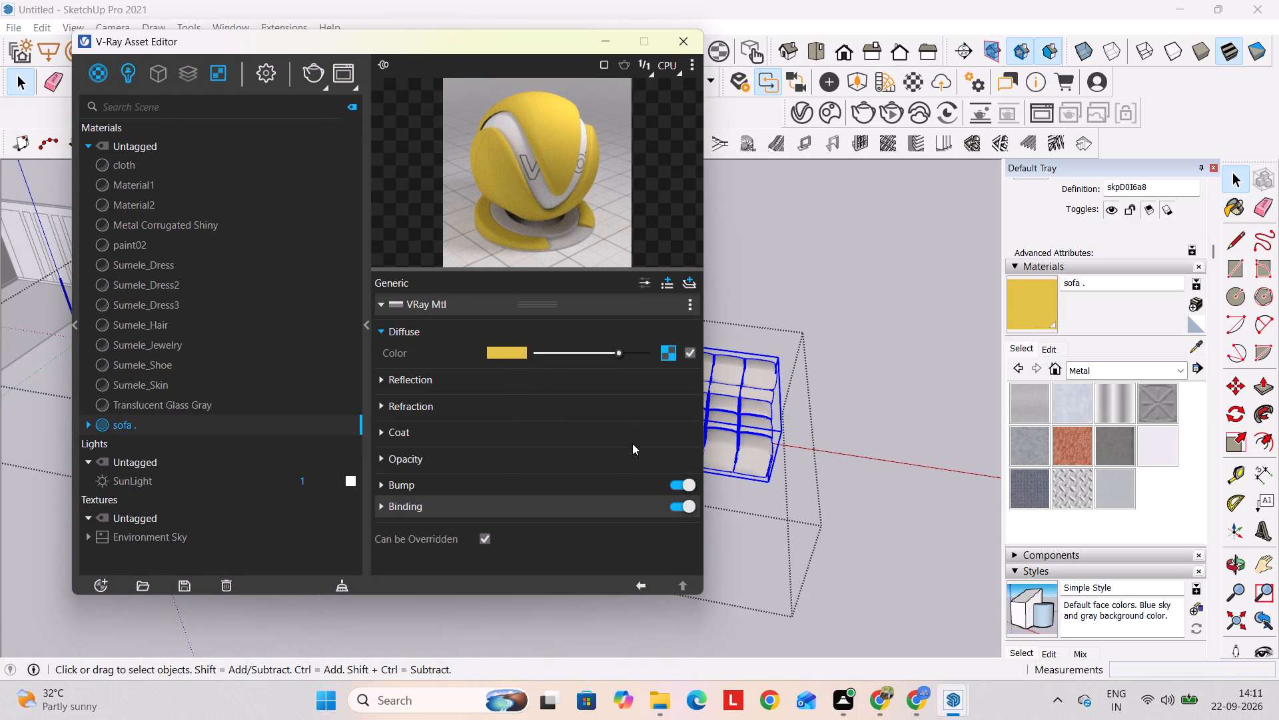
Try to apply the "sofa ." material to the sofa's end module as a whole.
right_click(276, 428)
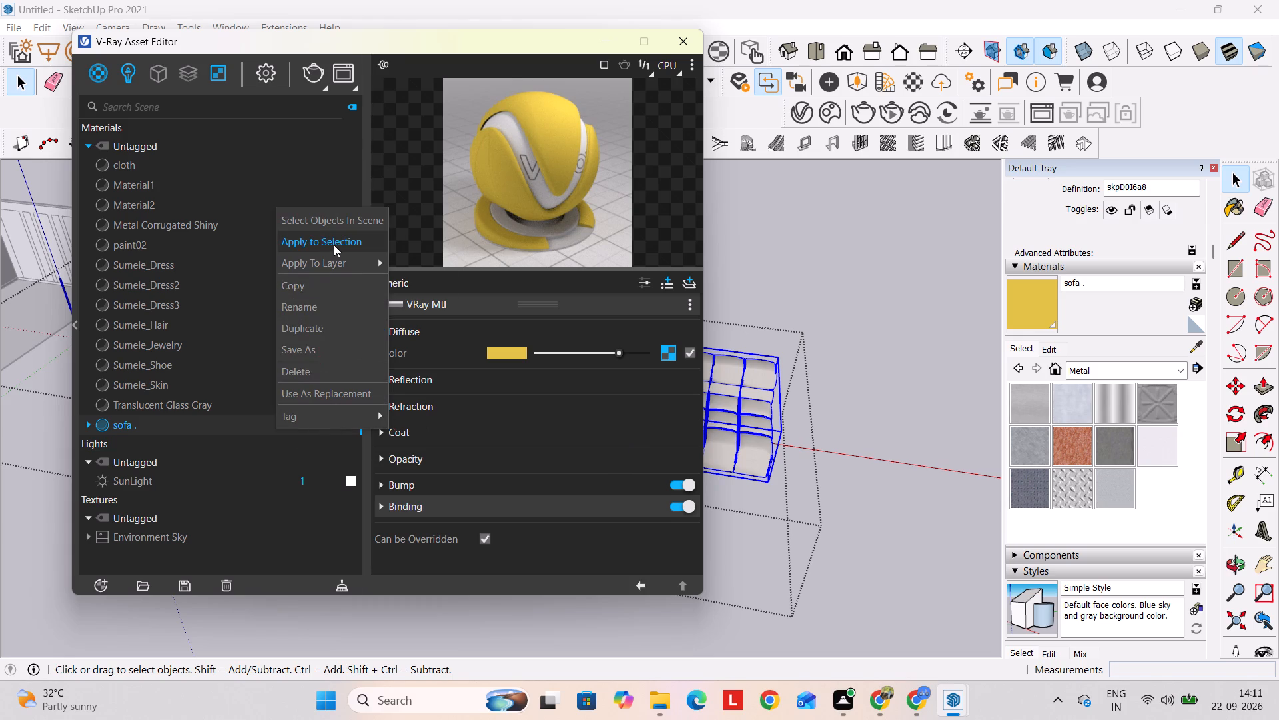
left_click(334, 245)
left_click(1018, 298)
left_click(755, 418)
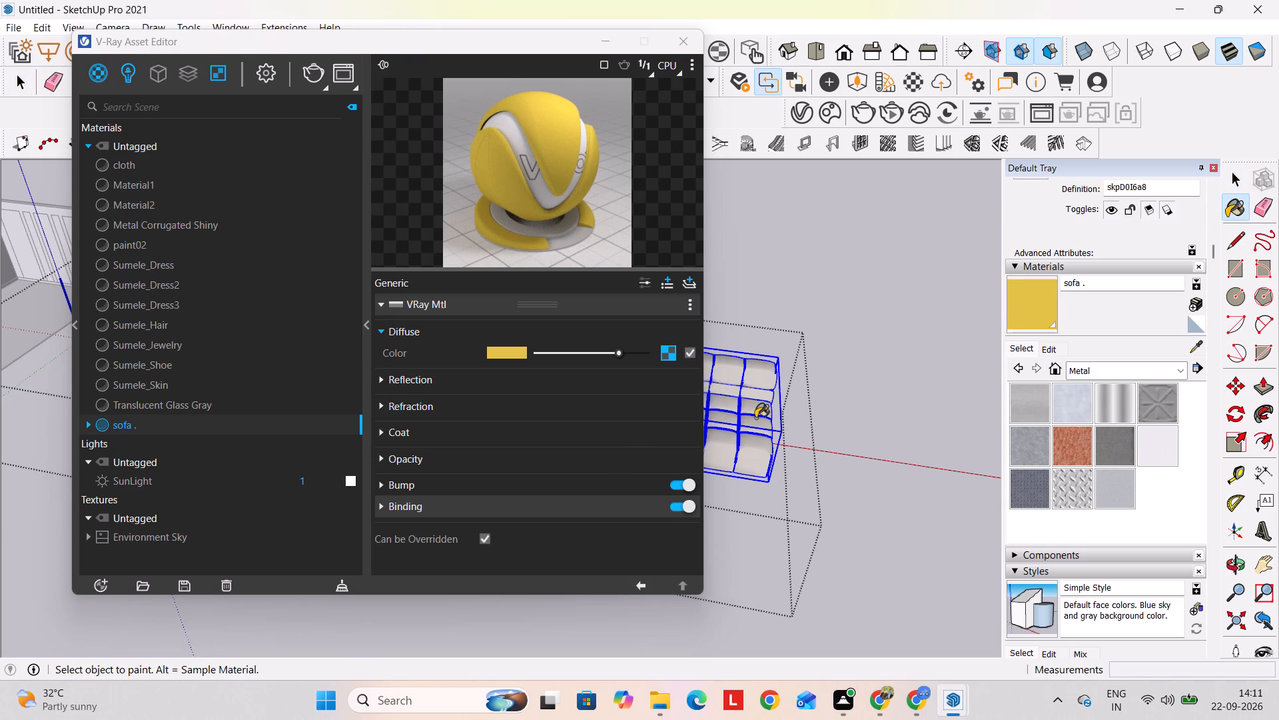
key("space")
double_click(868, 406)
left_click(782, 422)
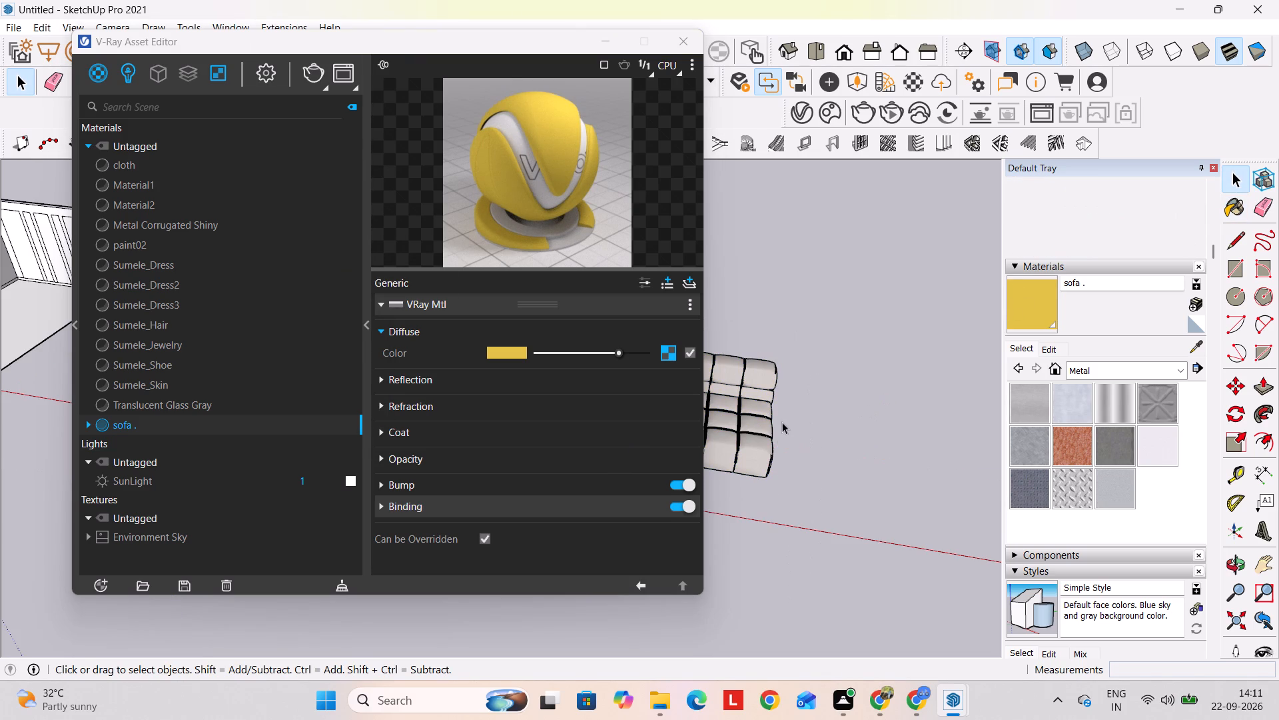
Paint all the geometry inside the sofa's end module with the "sofa ." material.
triple_click(741, 433)
double_click(741, 433)
triple_click(743, 432)
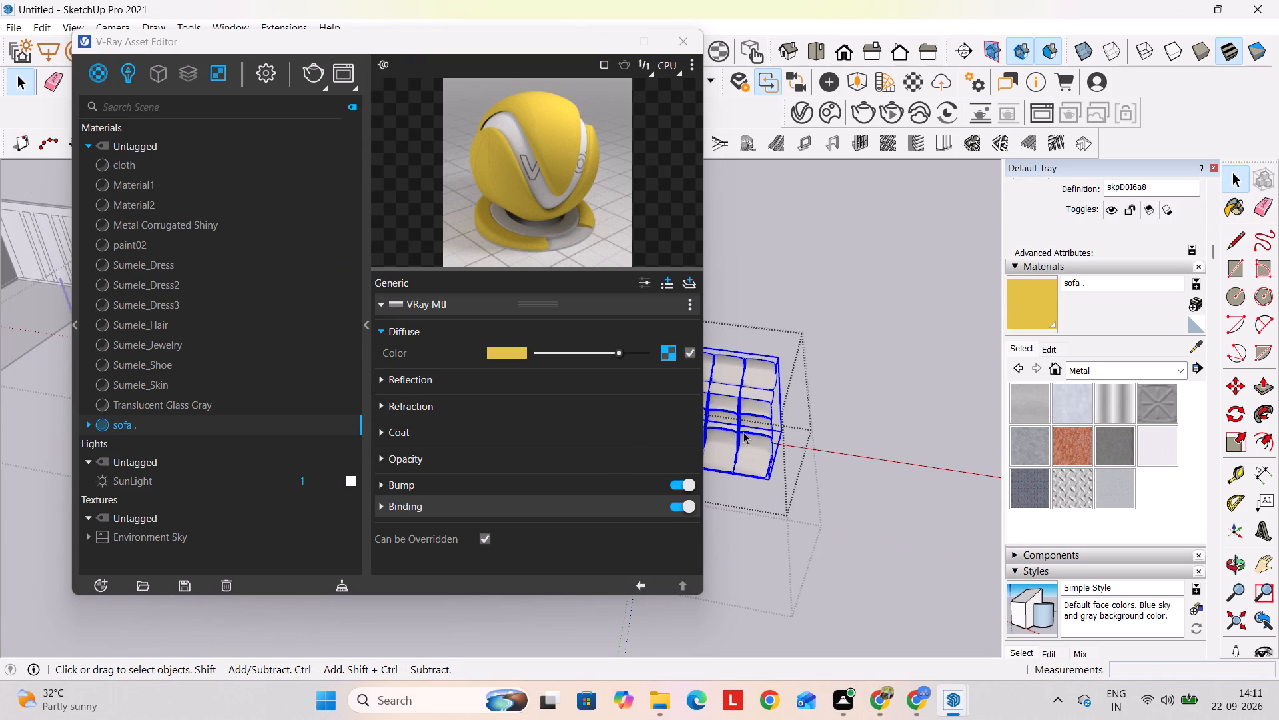
triple_click(743, 432)
left_click_drag(531, 49, 469, 50)
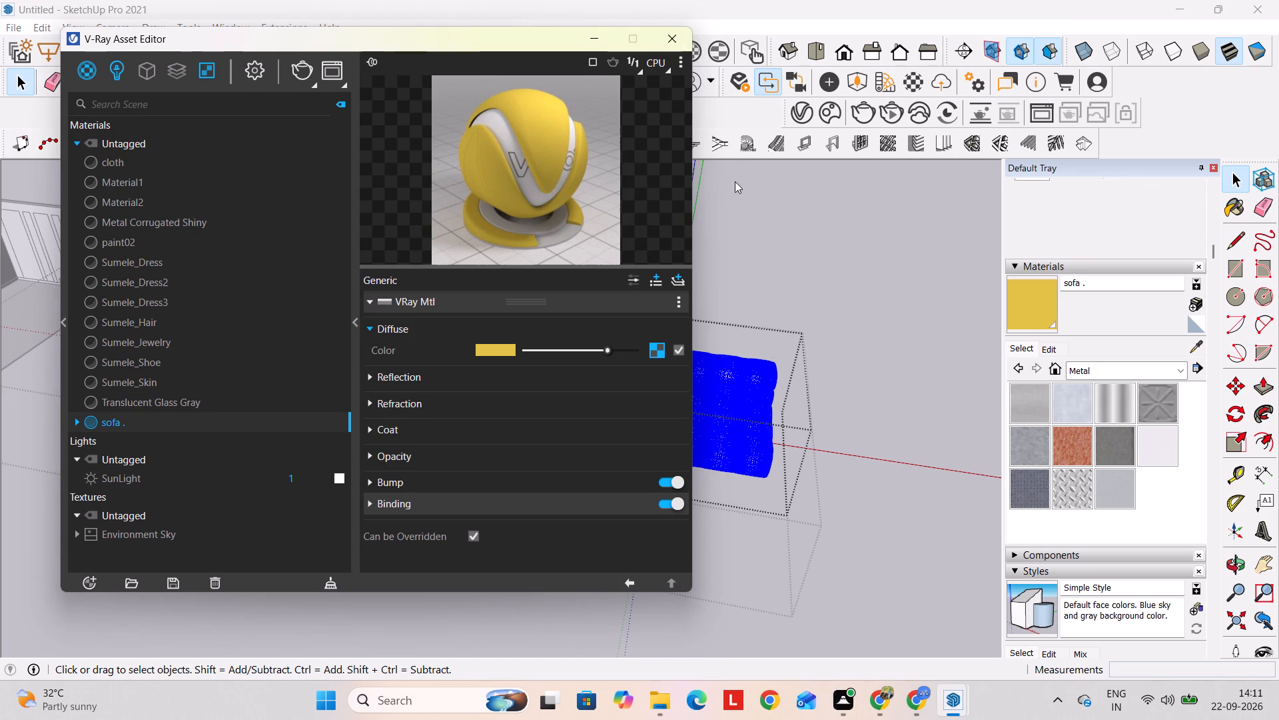
left_click(1009, 317)
left_click(727, 409)
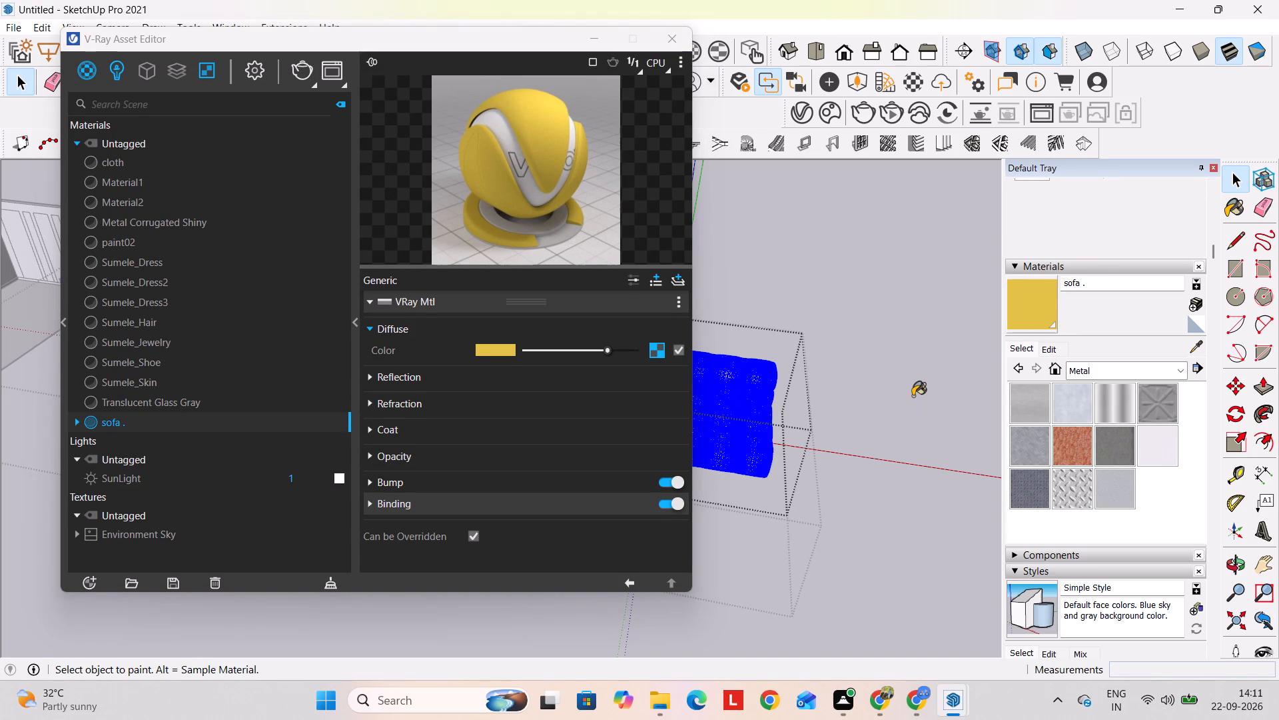
left_click(913, 396)
key("space")
double_click(893, 404)
key("space")
key("space")
key("space")
key("space")
key("space")
key("Escape")
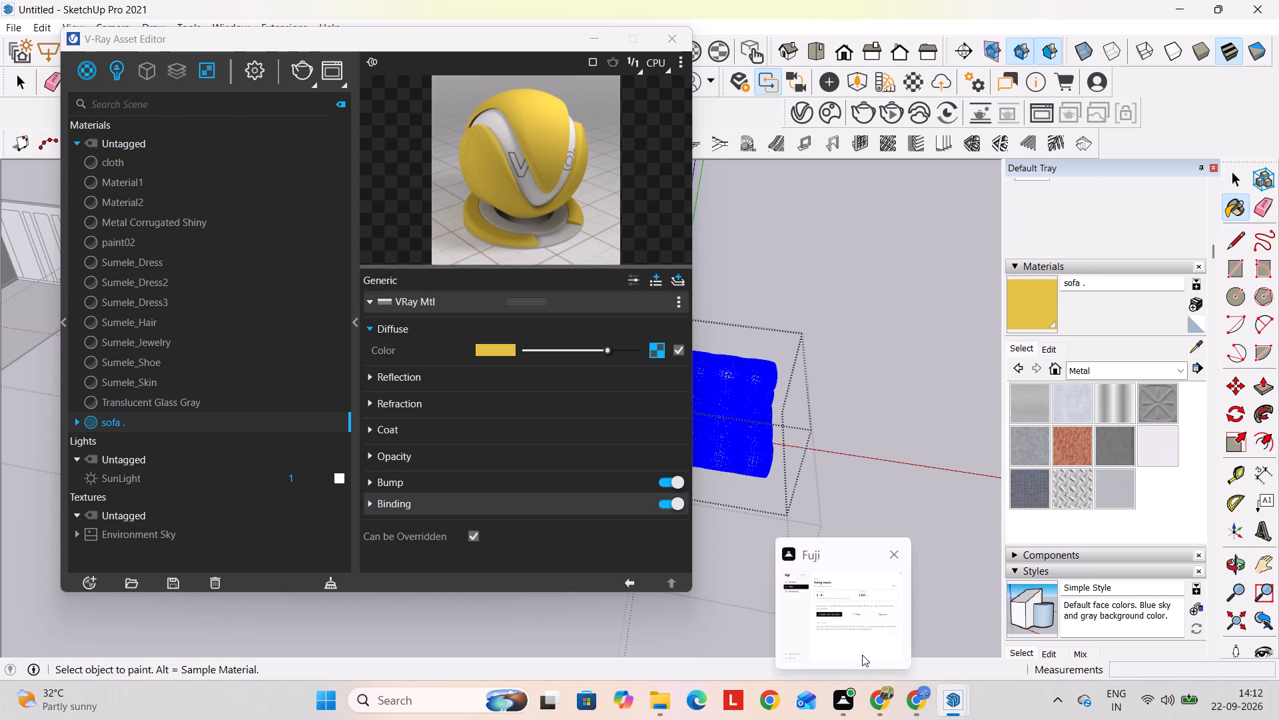
left_click(879, 291)
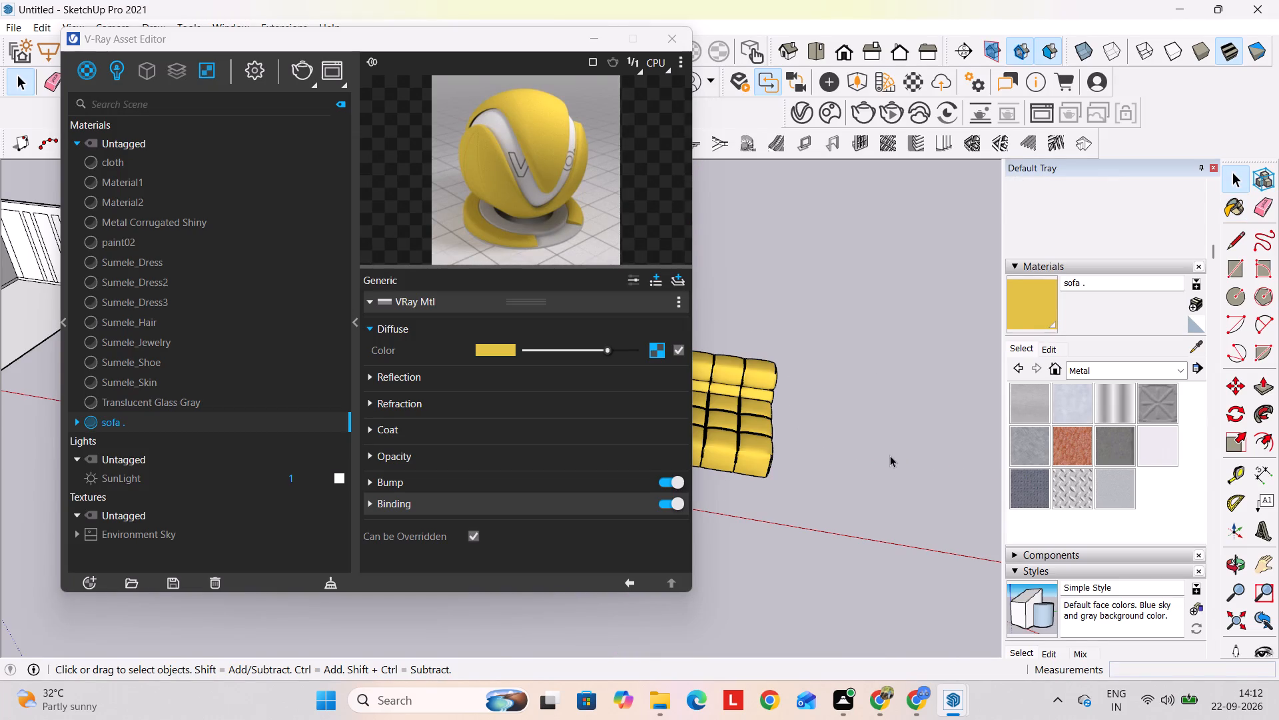
left_click(891, 457)
Close the V-Ray Asset Editor.
left_click(660, 40)
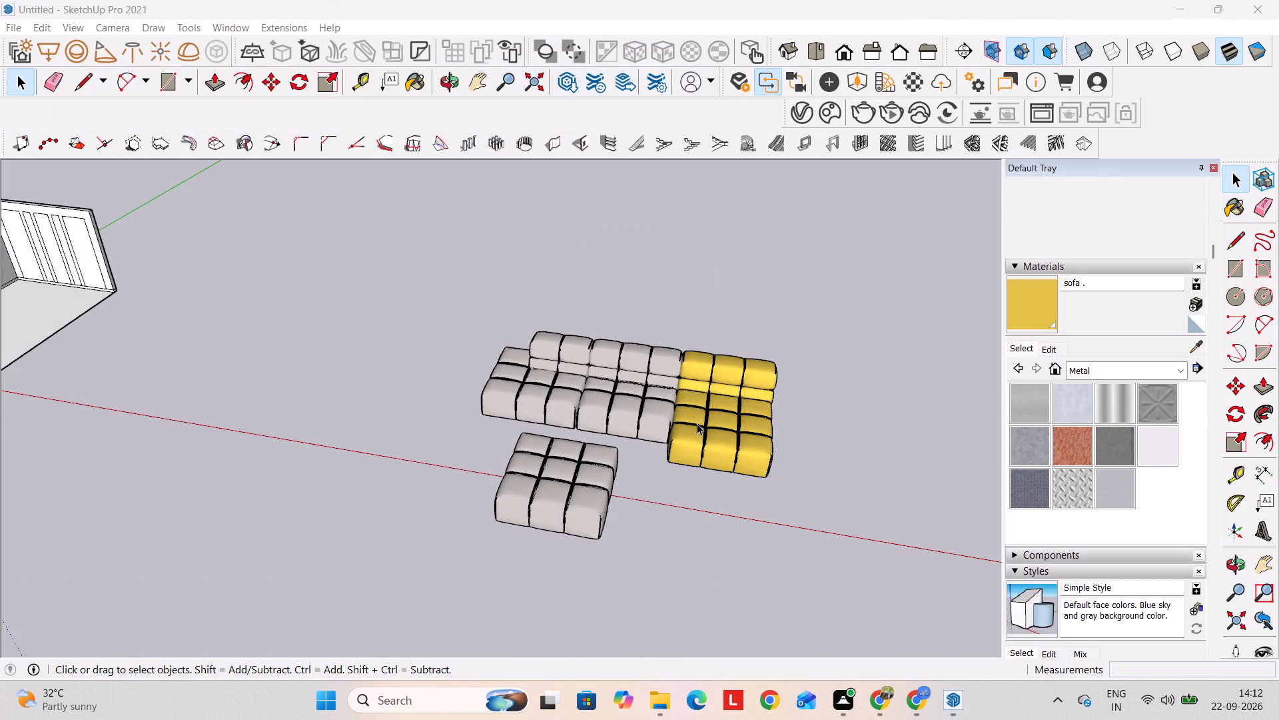
Scale the whole L-shaped sofa component down uniformly to about 0.57.
scroll(670, 422, "up", 3)
middle_click_drag(615, 421, 813, 407)
left_click(589, 485)
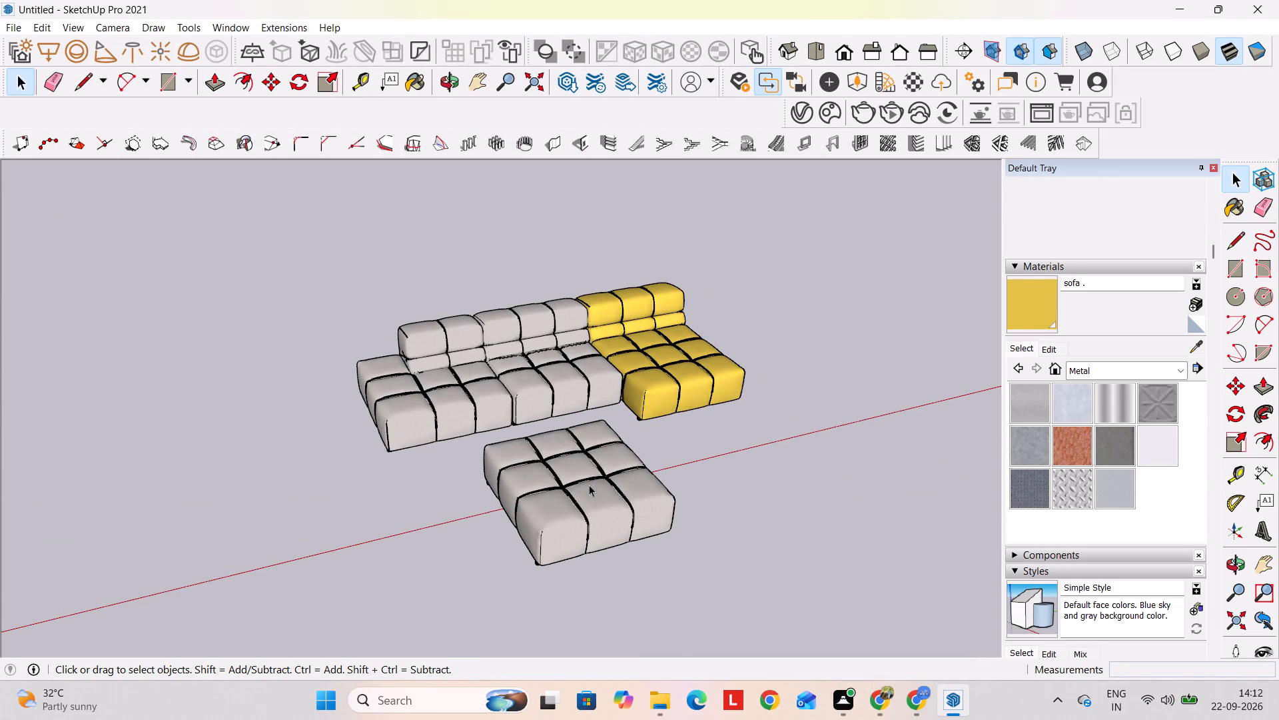
left_click(835, 299)
middle_click_drag(897, 324, 530, 375)
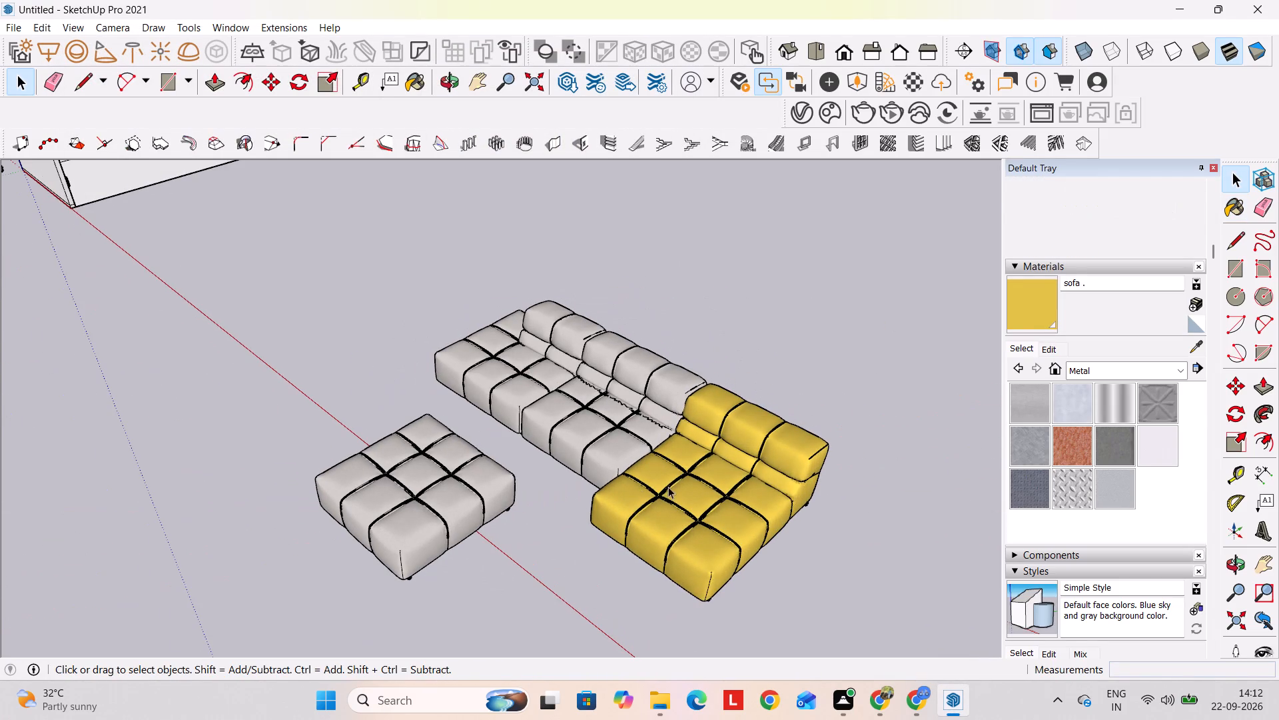
scroll(602, 405, "down", 6)
middle_click_drag(531, 442, 582, 480)
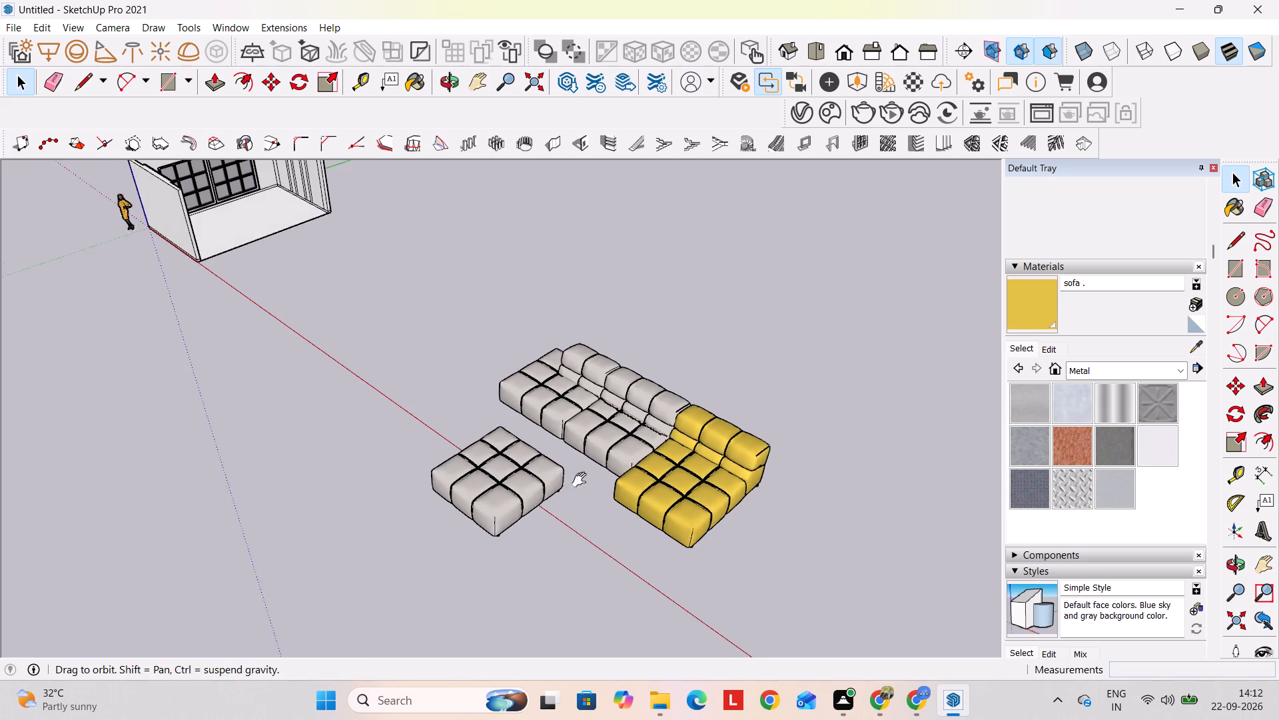
middle_click_drag(582, 480, 609, 496)
left_click_drag(805, 421, 377, 566)
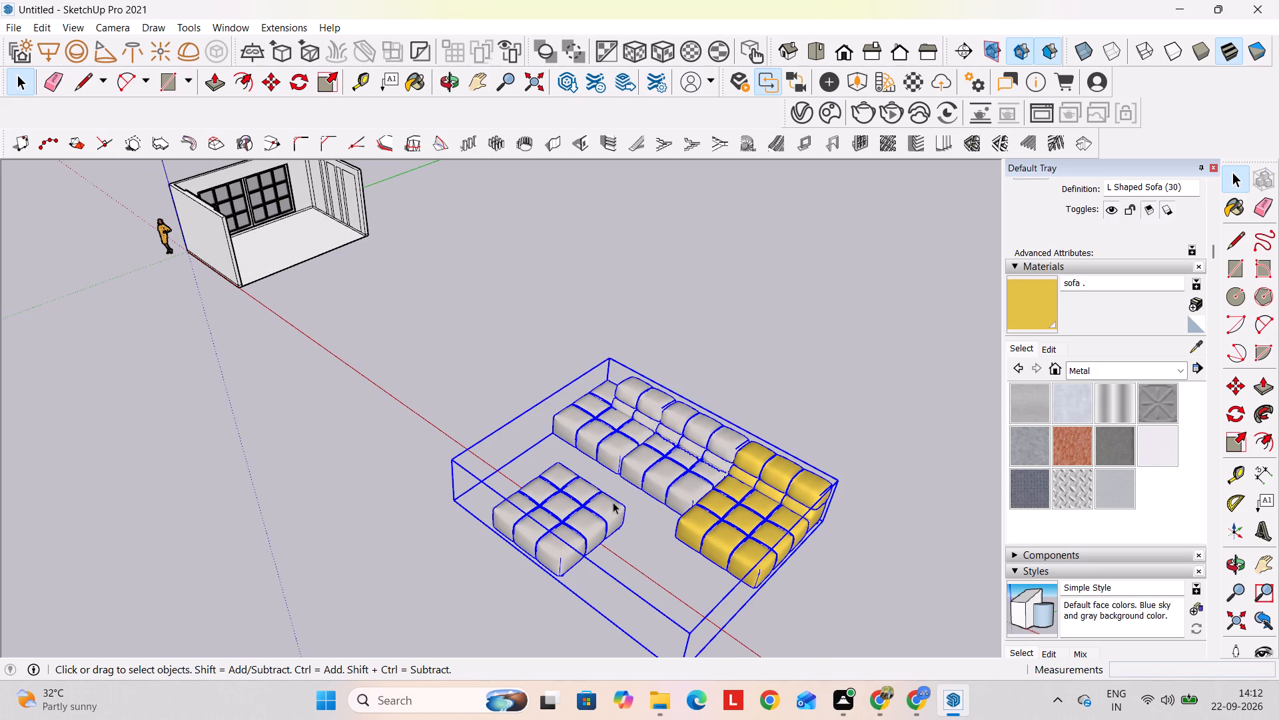
key("s")
left_click(826, 523)
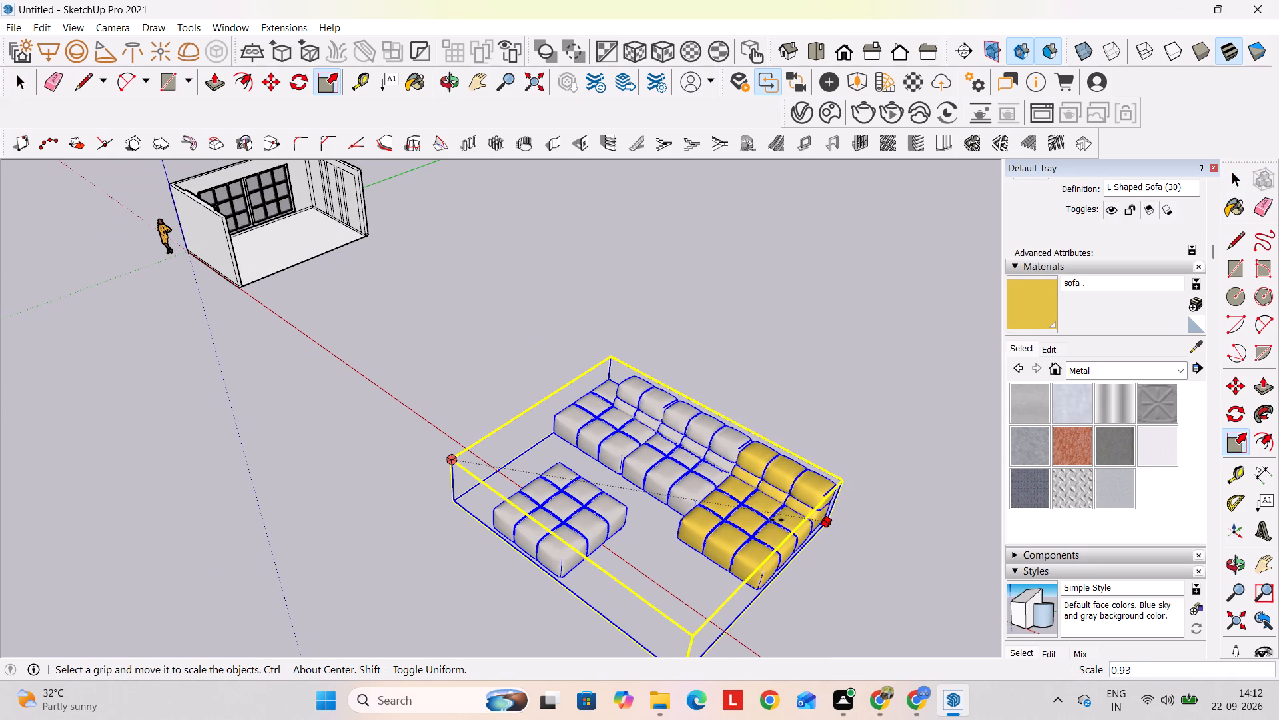
left_click(662, 501)
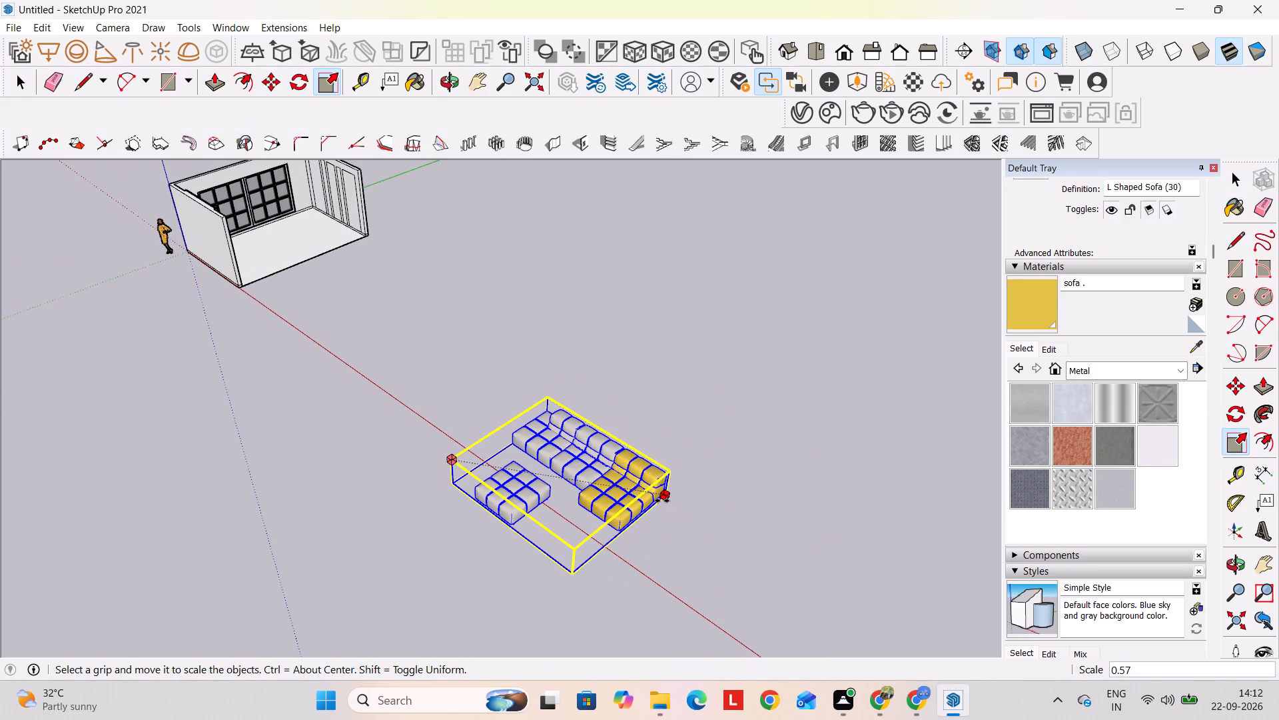
key("space")
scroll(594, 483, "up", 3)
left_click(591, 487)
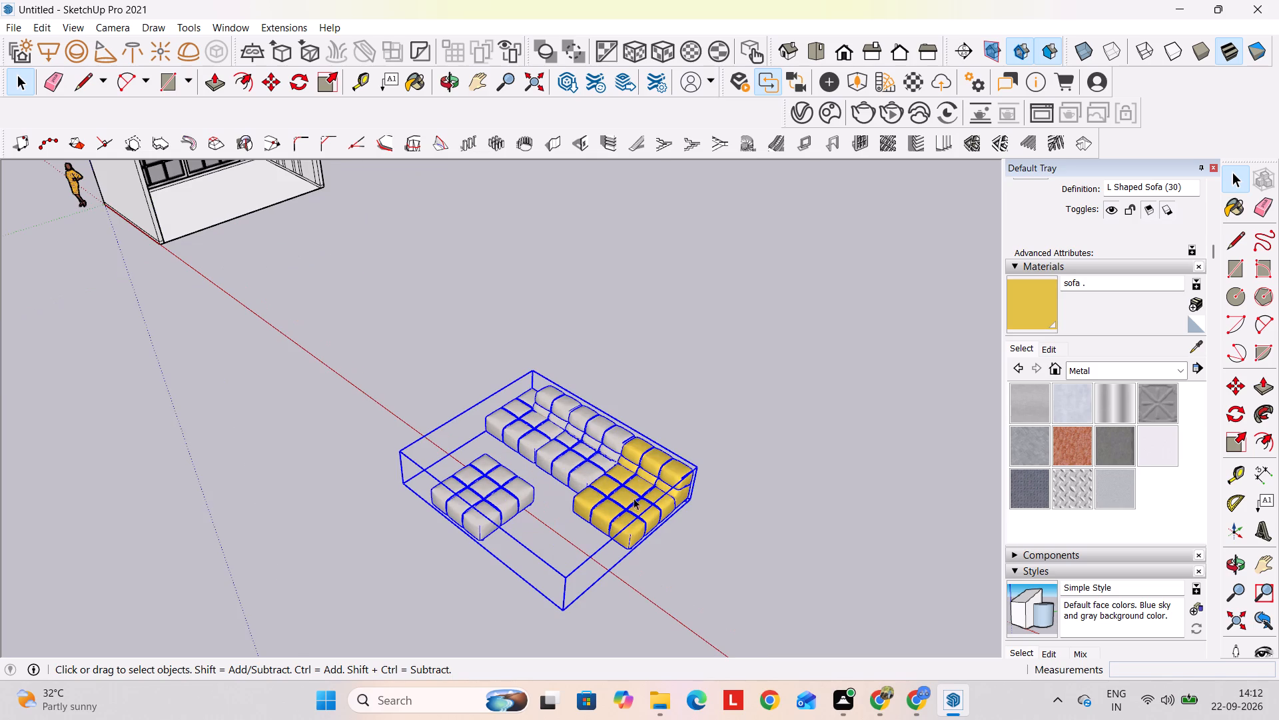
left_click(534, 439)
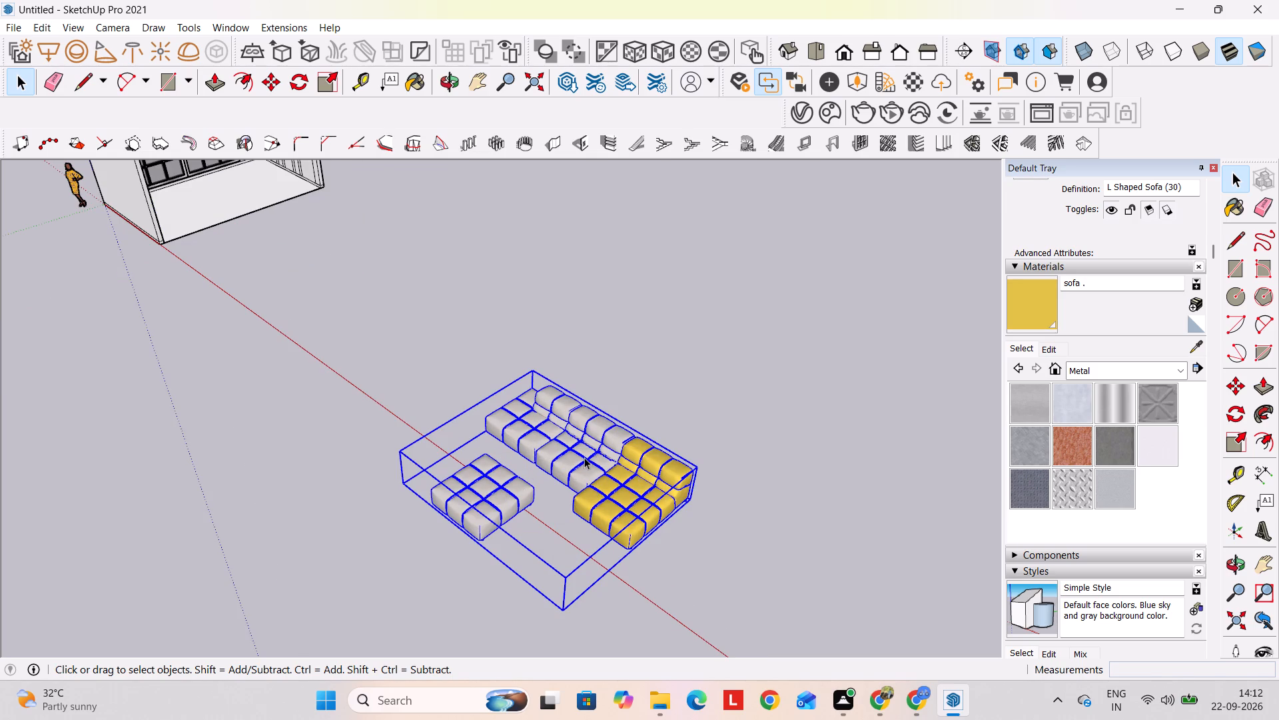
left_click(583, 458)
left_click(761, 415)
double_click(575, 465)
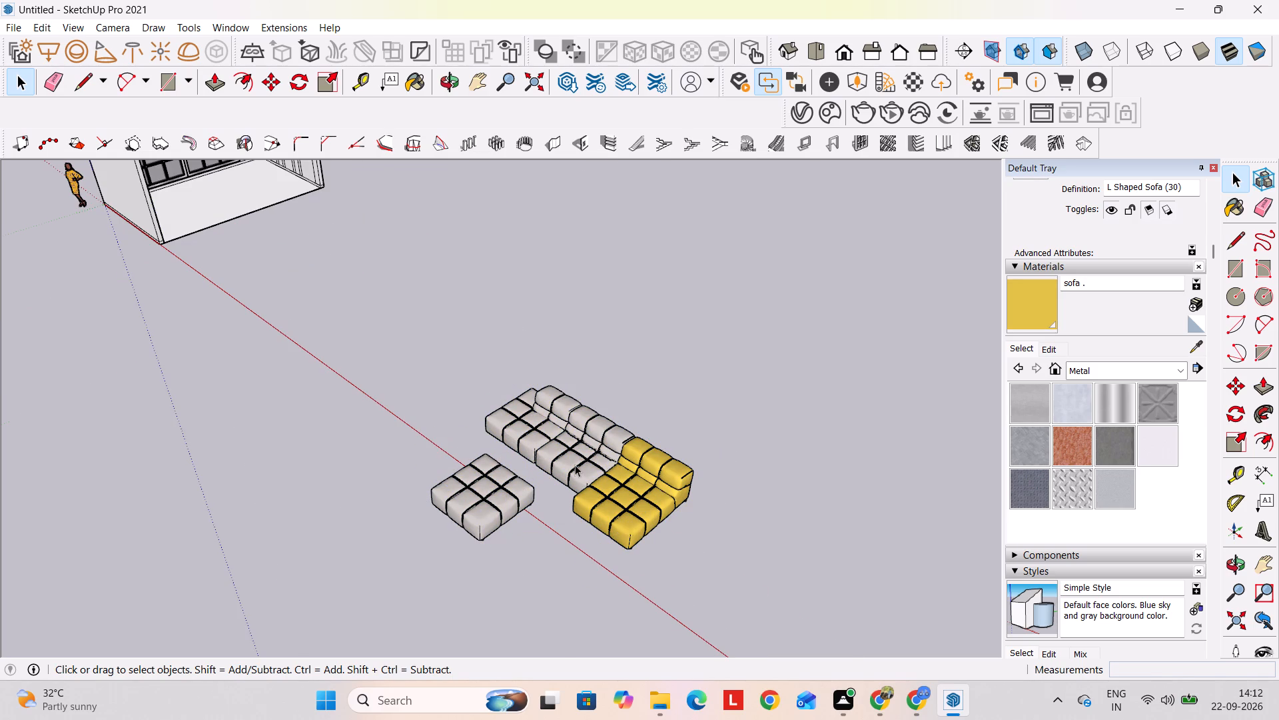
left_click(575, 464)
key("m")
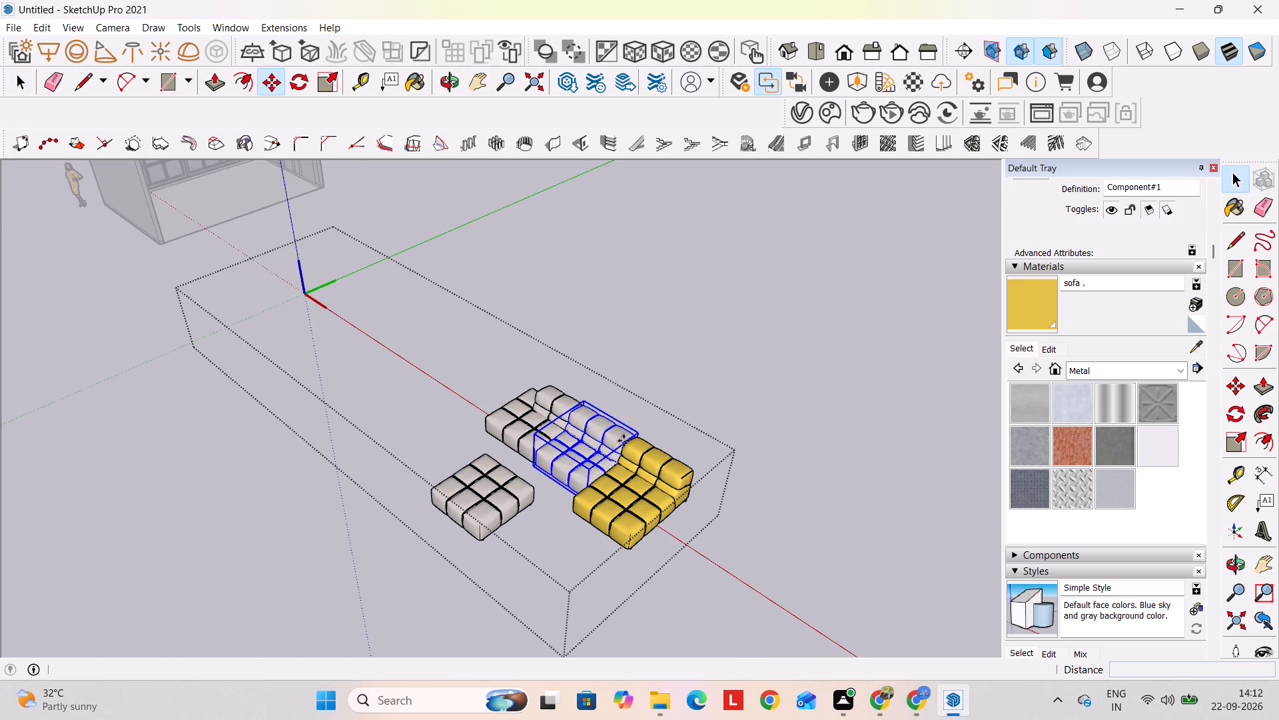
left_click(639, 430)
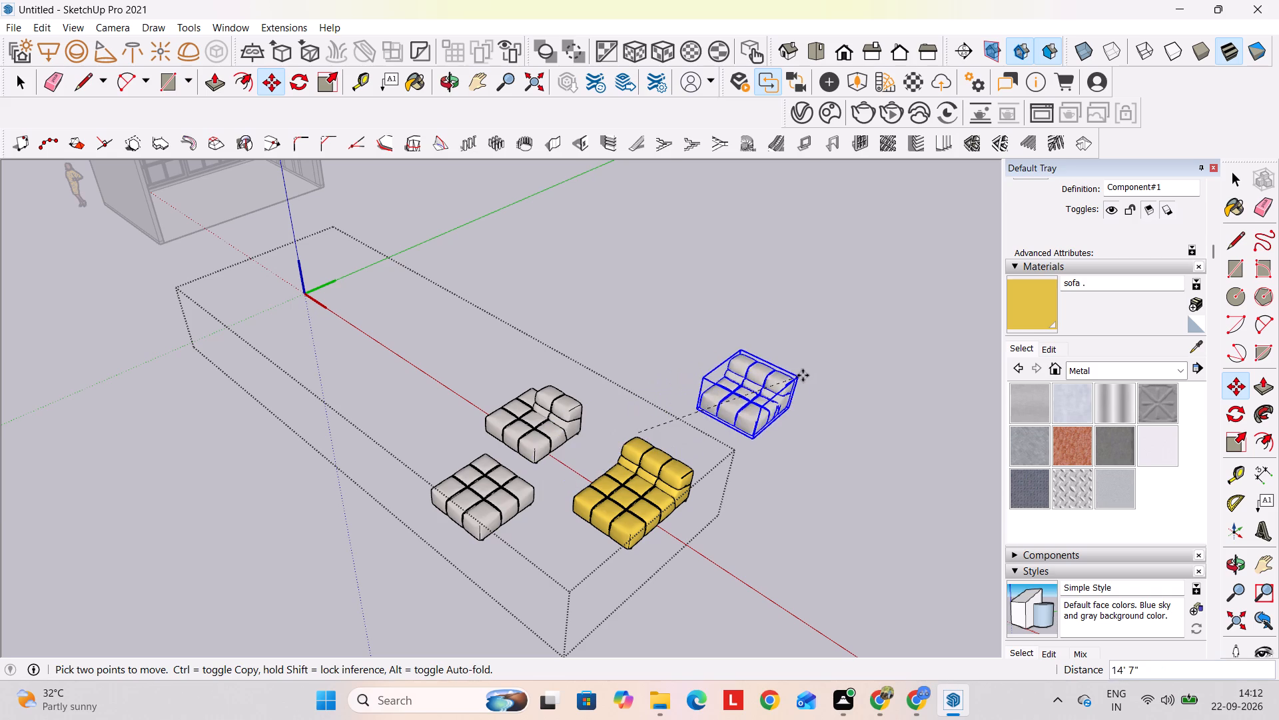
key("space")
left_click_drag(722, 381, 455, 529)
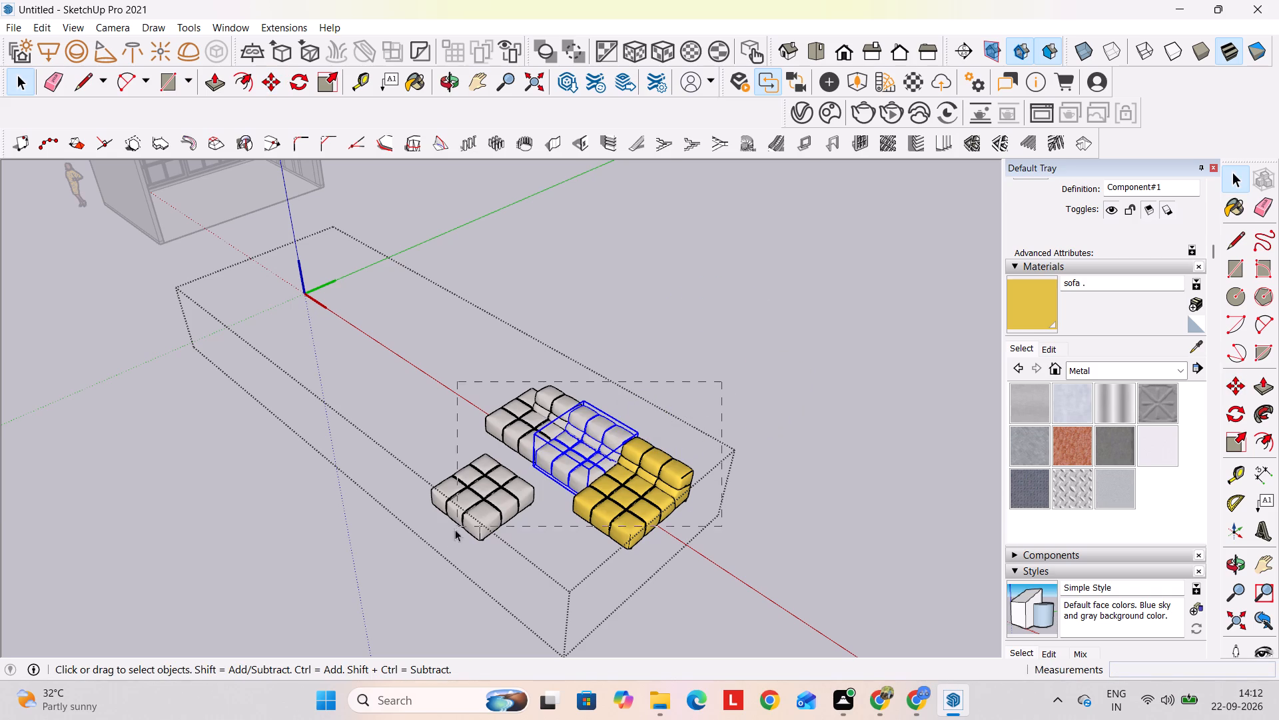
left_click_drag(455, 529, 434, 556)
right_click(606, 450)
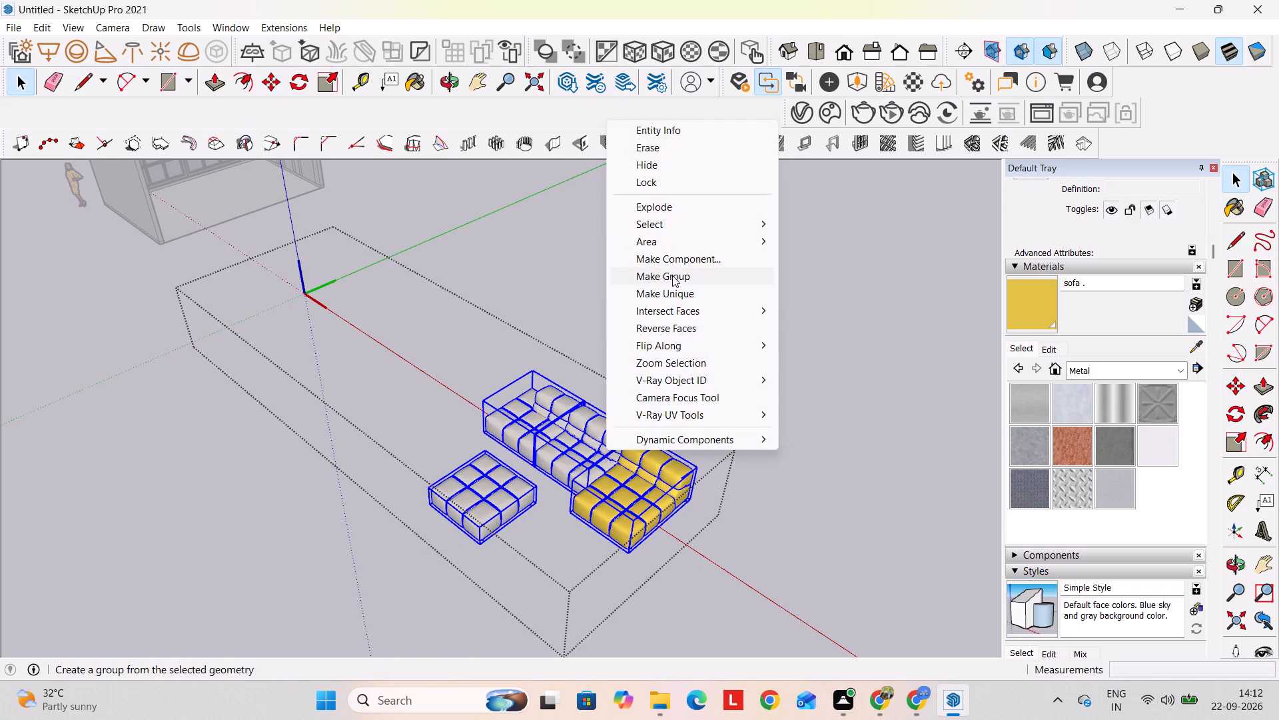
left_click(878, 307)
Explode the L-shaped sofa component into its separate modules.
left_click_drag(731, 439, 394, 598)
right_click(571, 477)
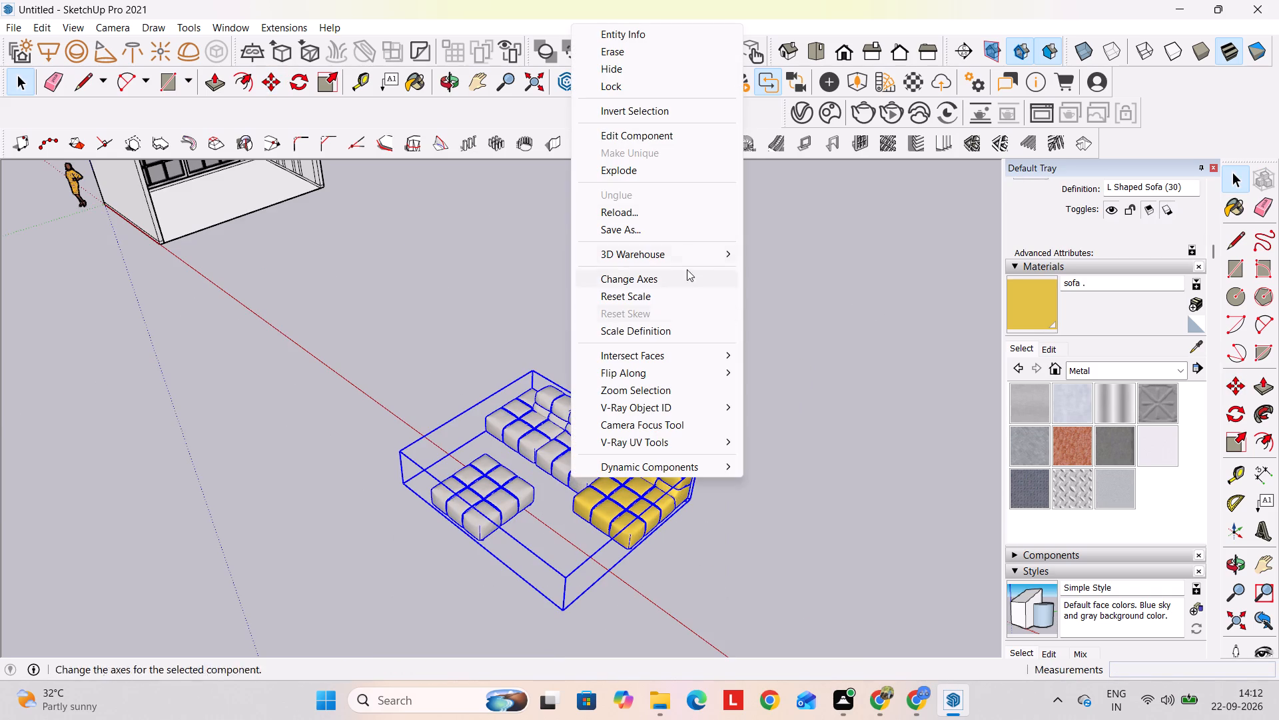
left_click(606, 169)
left_click(705, 393)
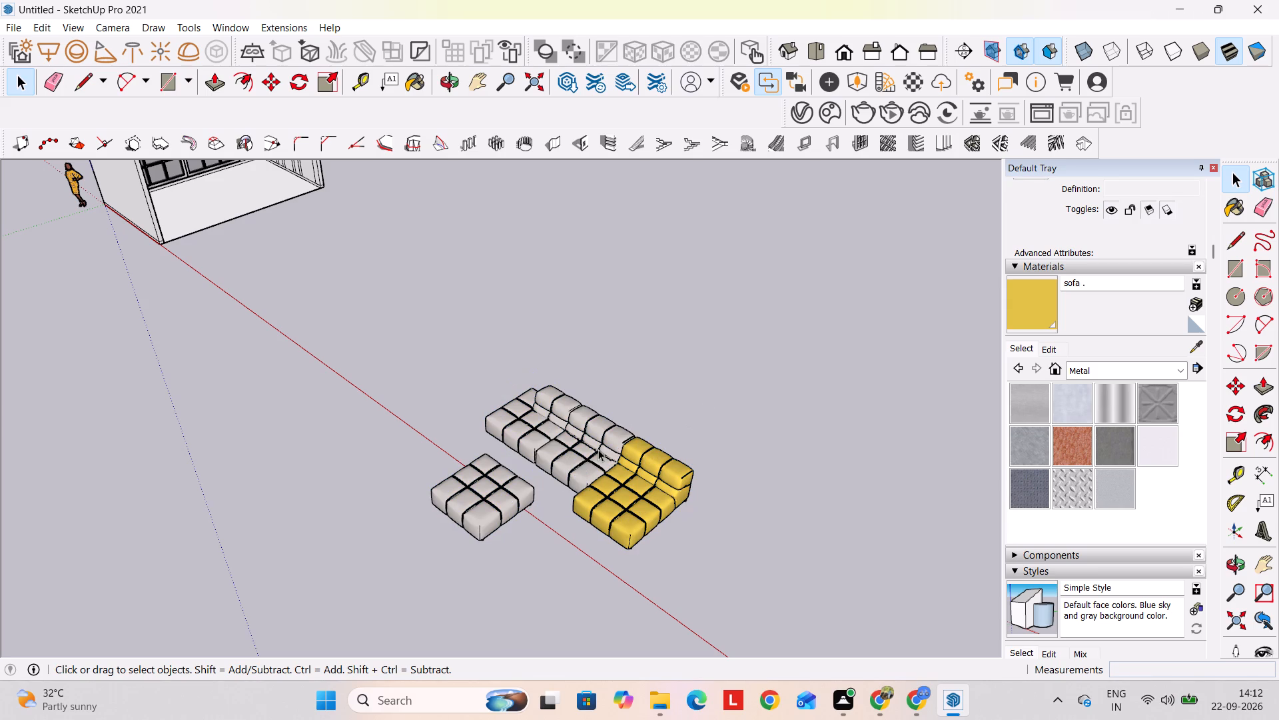
Move the middle sofa module out of the row to the open area behind the sofa.
left_click(598, 449)
key("m")
left_click(642, 431)
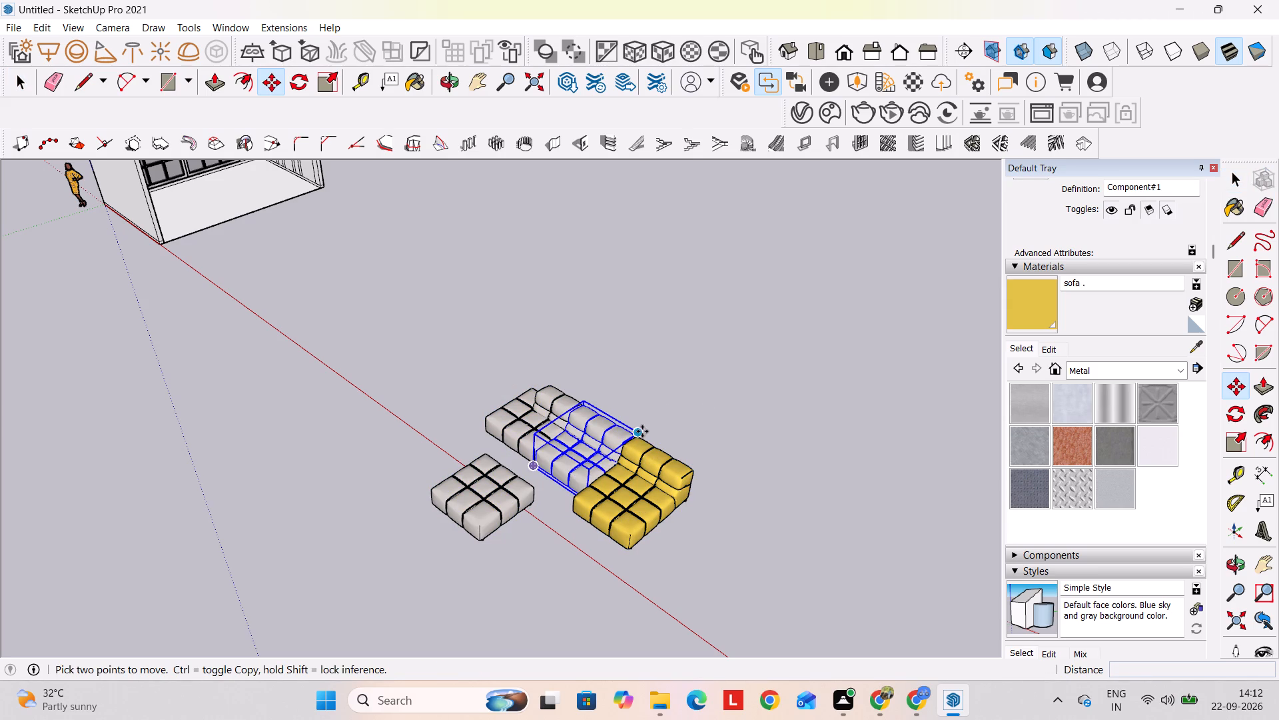
left_click(767, 363)
key("space")
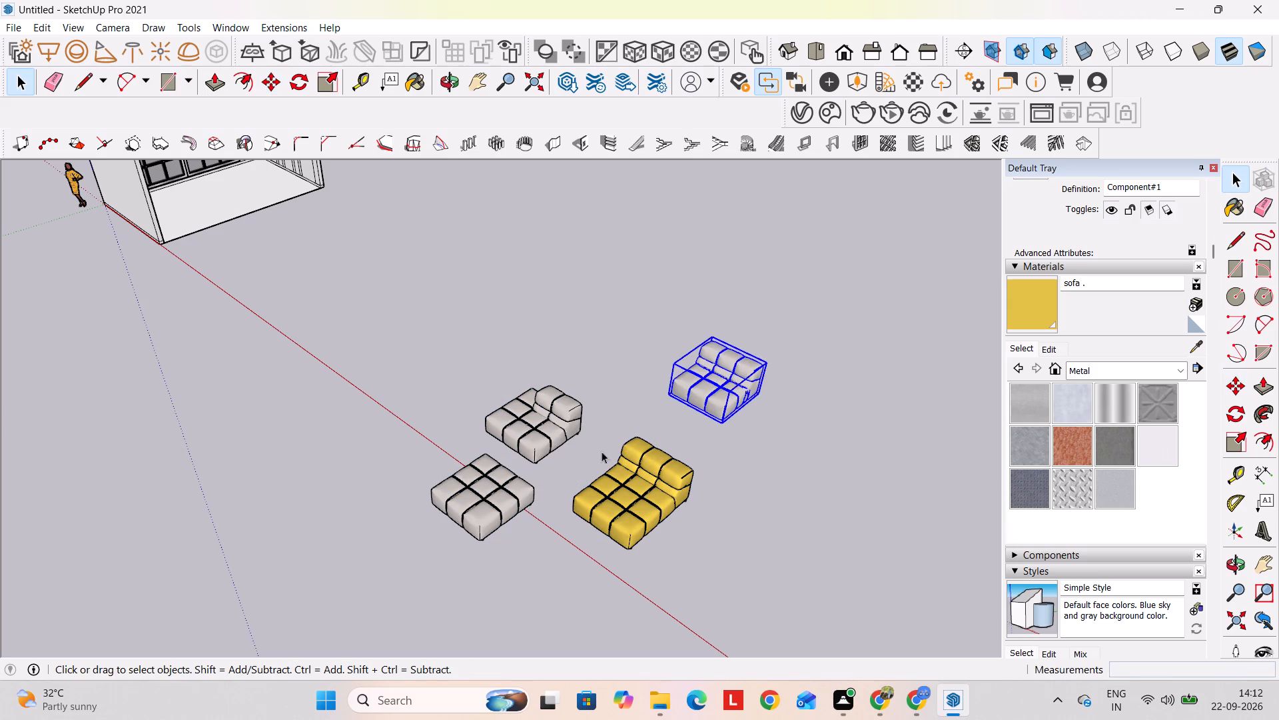
Move the grey corner module about 4' 9 3/8" along the row, up against the yellow end module.
left_click(580, 432)
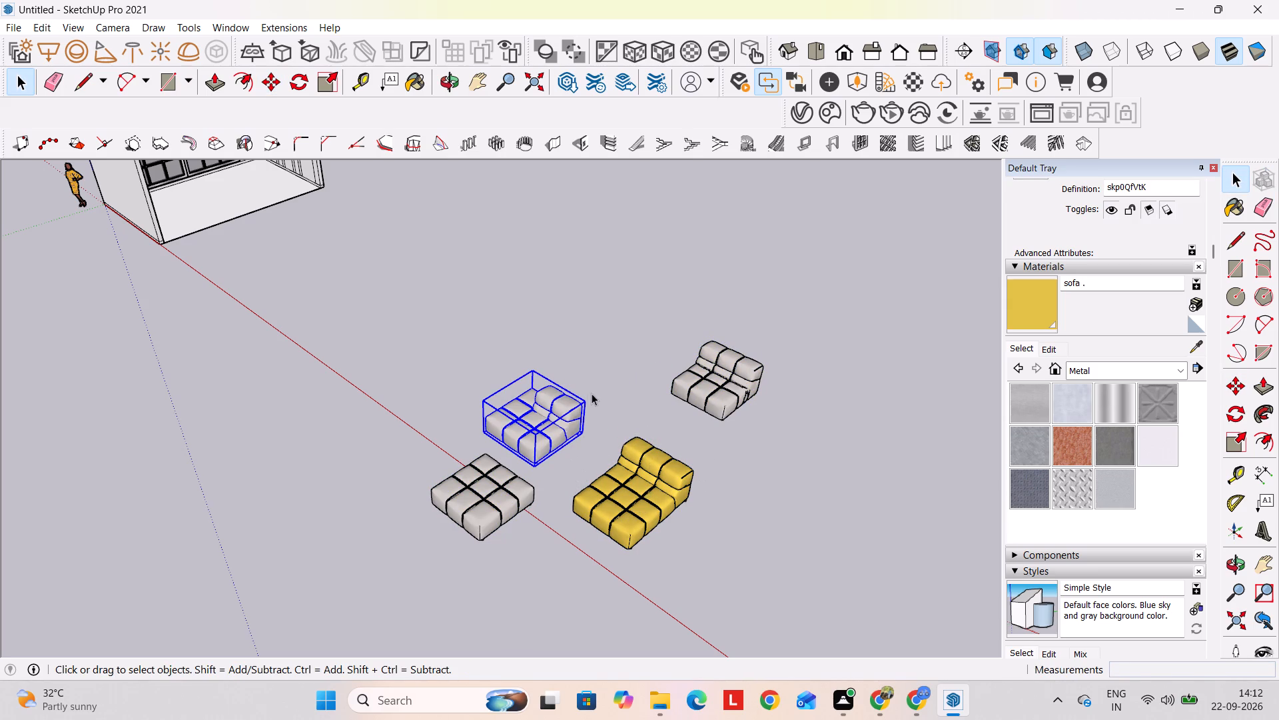
key("m")
left_click(584, 401)
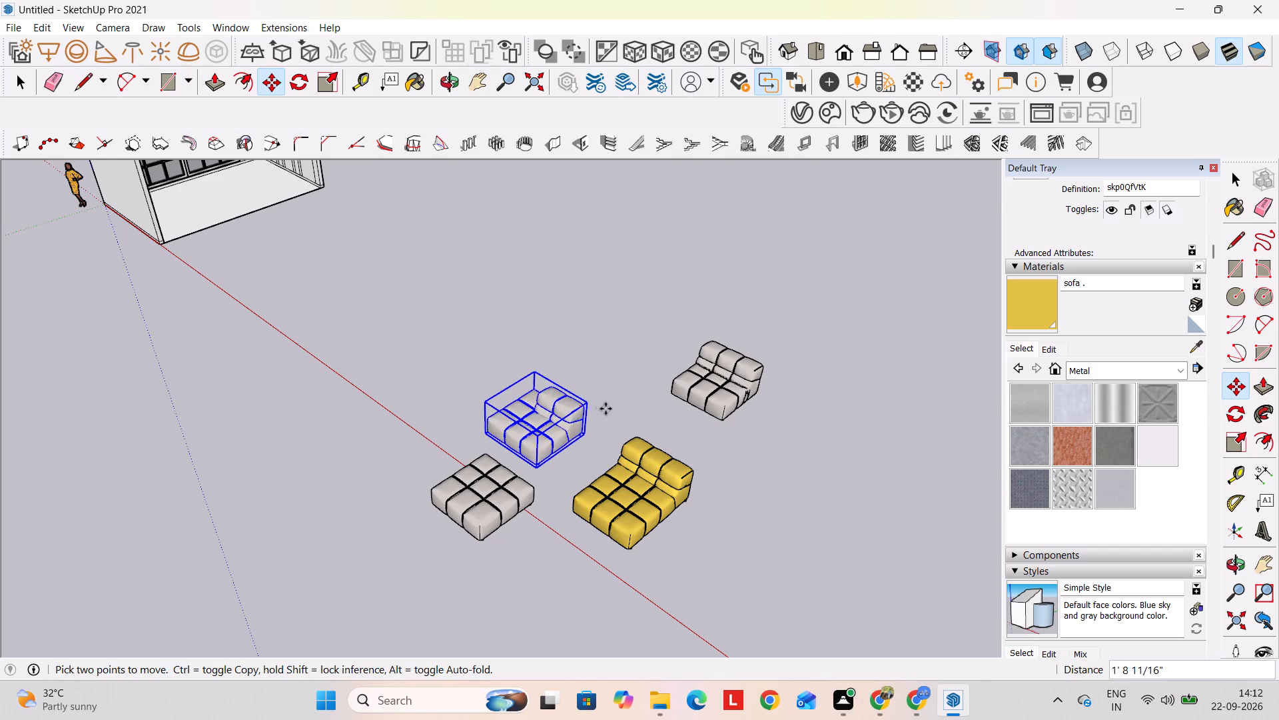
left_click(634, 431)
key("space")
left_click(794, 484)
Move the grey ottoman about 1' 9 1/8" along the sofa's length, toward the yellow module.
middle_click_drag(569, 509, 784, 533)
left_click(753, 460)
middle_click_drag(754, 460, 386, 553, "shift")
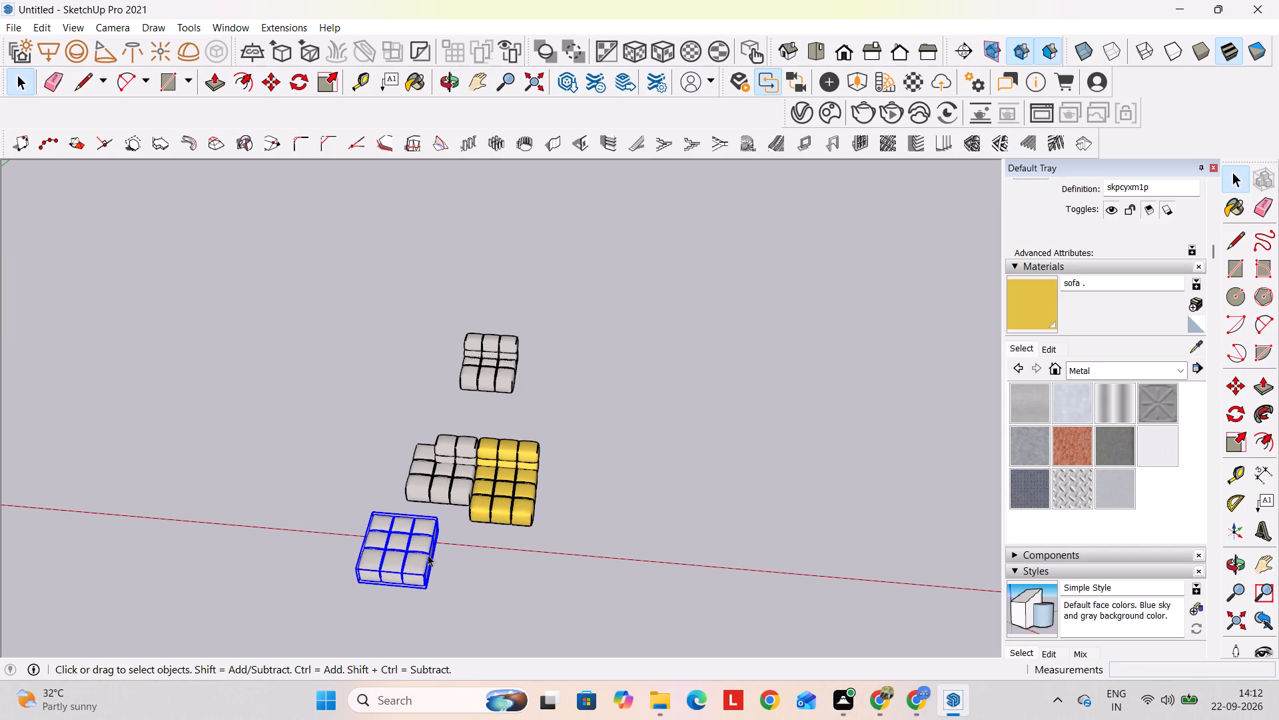
key("m")
left_click(444, 517)
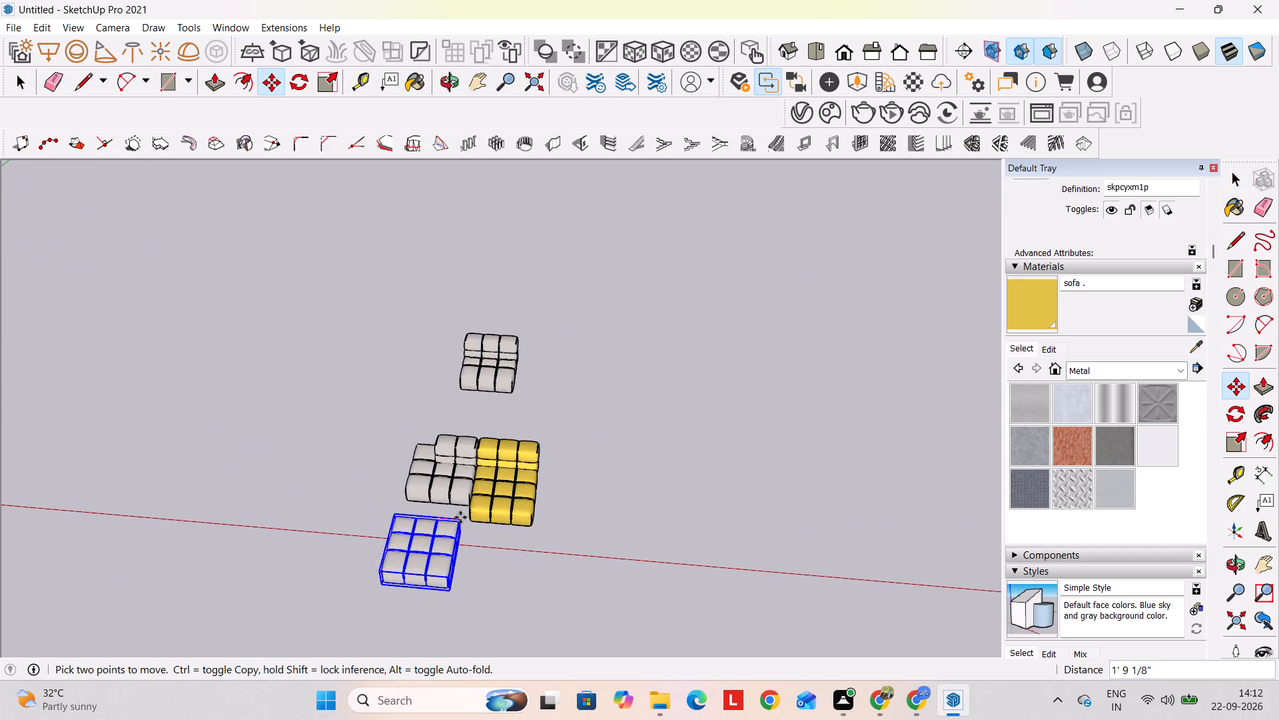
left_click(460, 517)
left_click_drag(615, 419, 587, 454)
key("space")
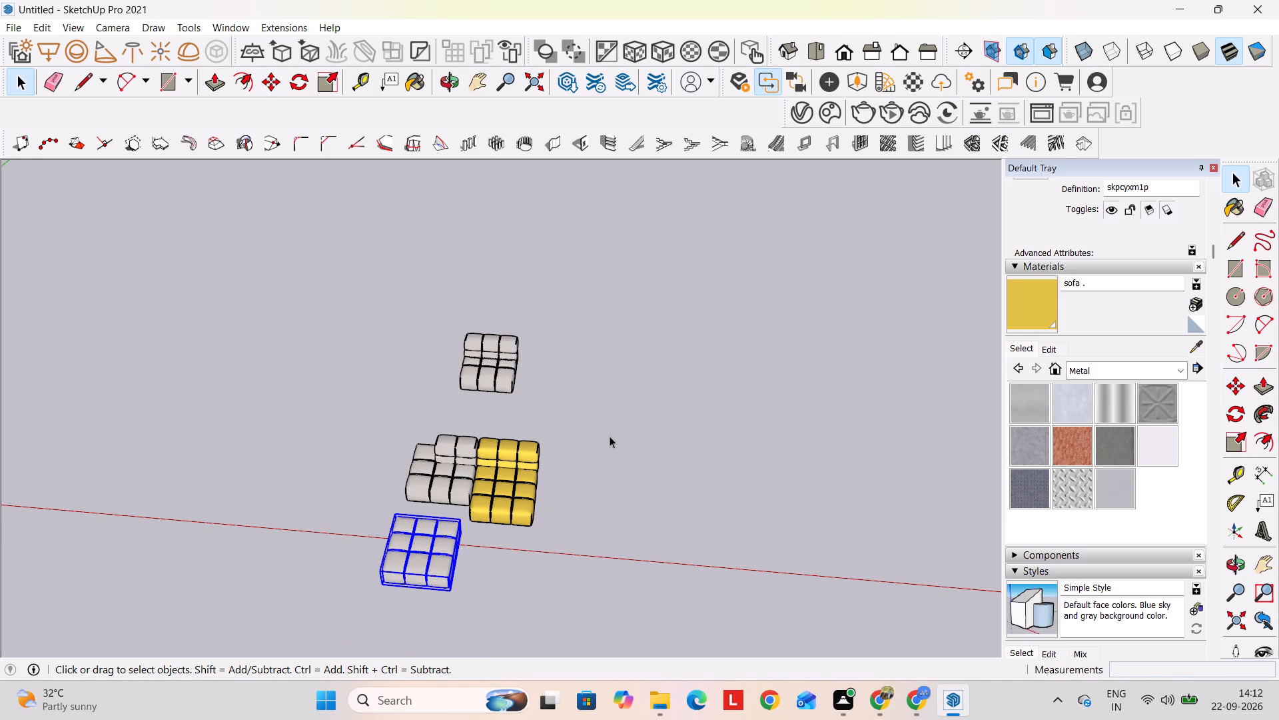
left_click(610, 435)
Move the yellow module, grey corner module and ottoman together along the red axis to the room.
left_click_drag(599, 433, 344, 577)
key("m")
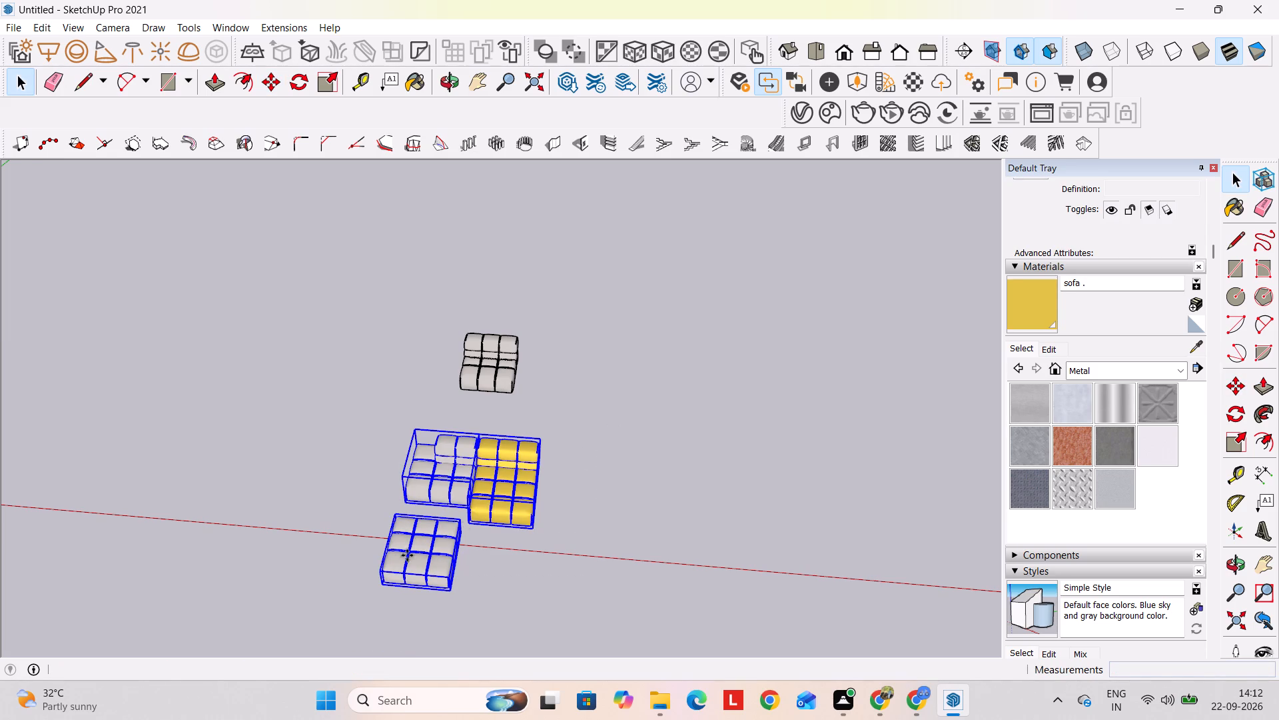
left_click(544, 439)
scroll(394, 421, "down", 1)
middle_click_drag(347, 429, 772, 495)
middle_click_drag(314, 407, 351, 455, "shift")
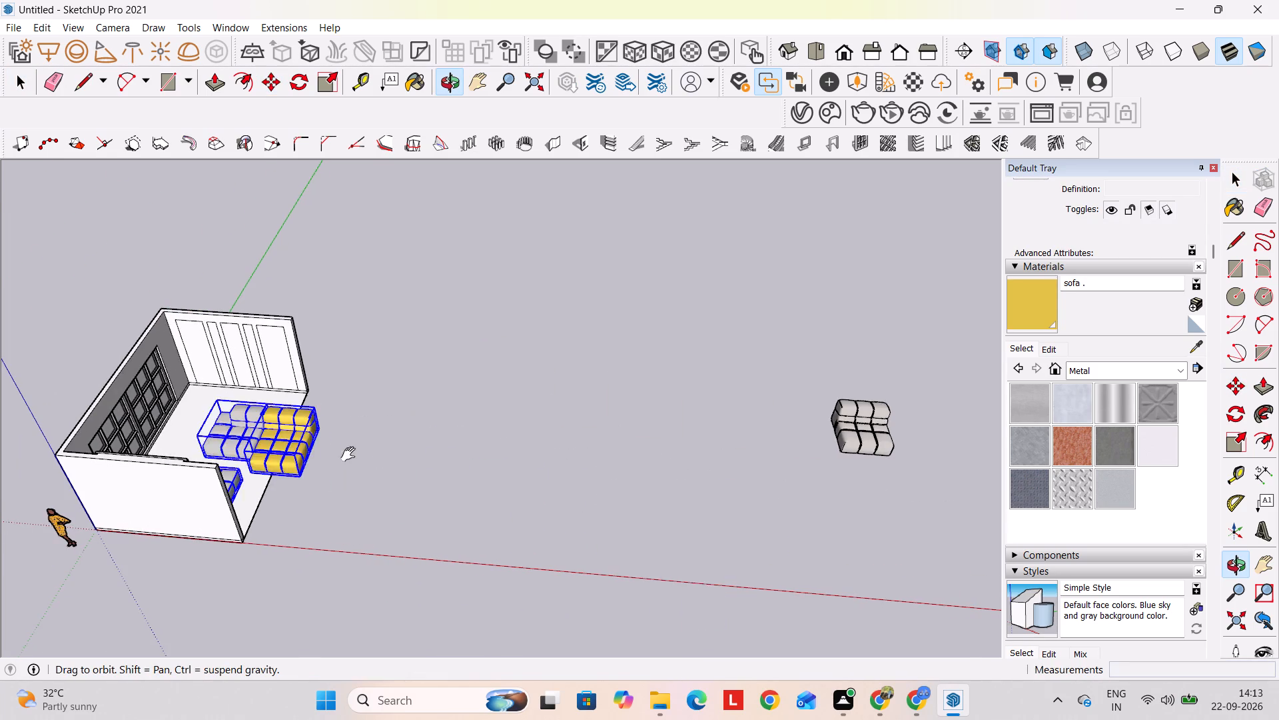
middle_click_drag(351, 455, 465, 523, "shift")
scroll(422, 509, "up", 5)
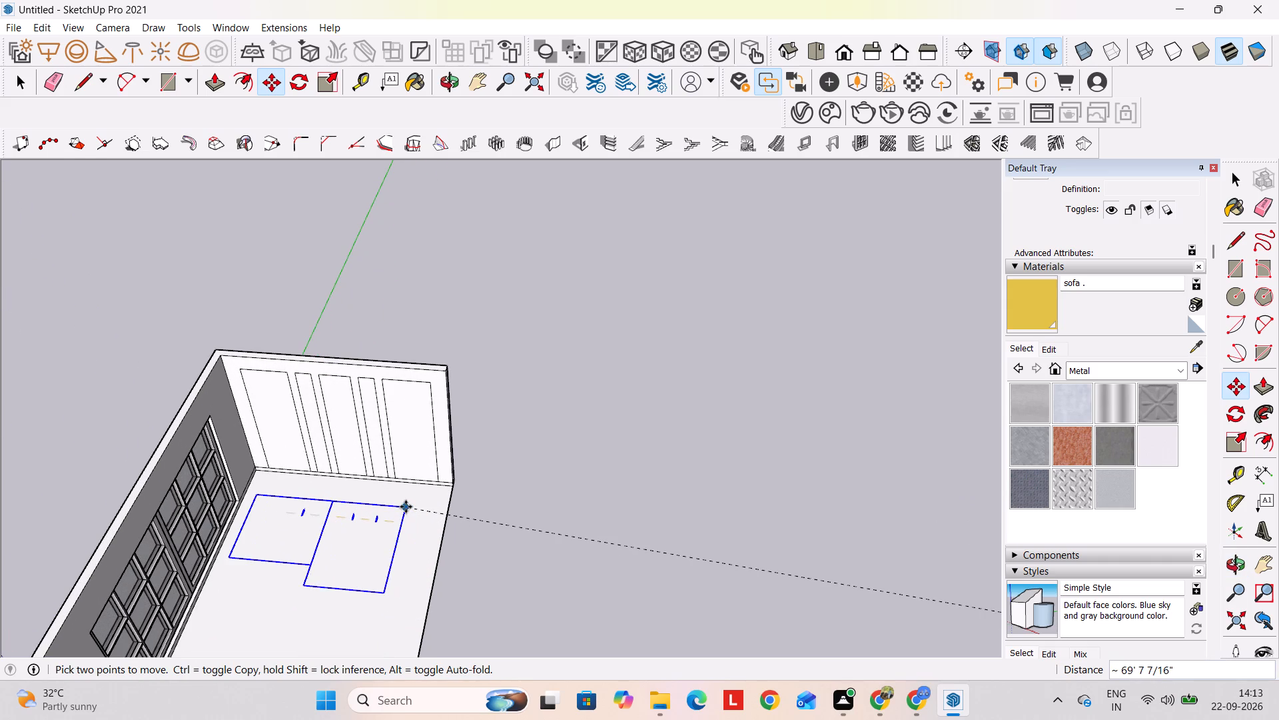
key("Left")
key("Right")
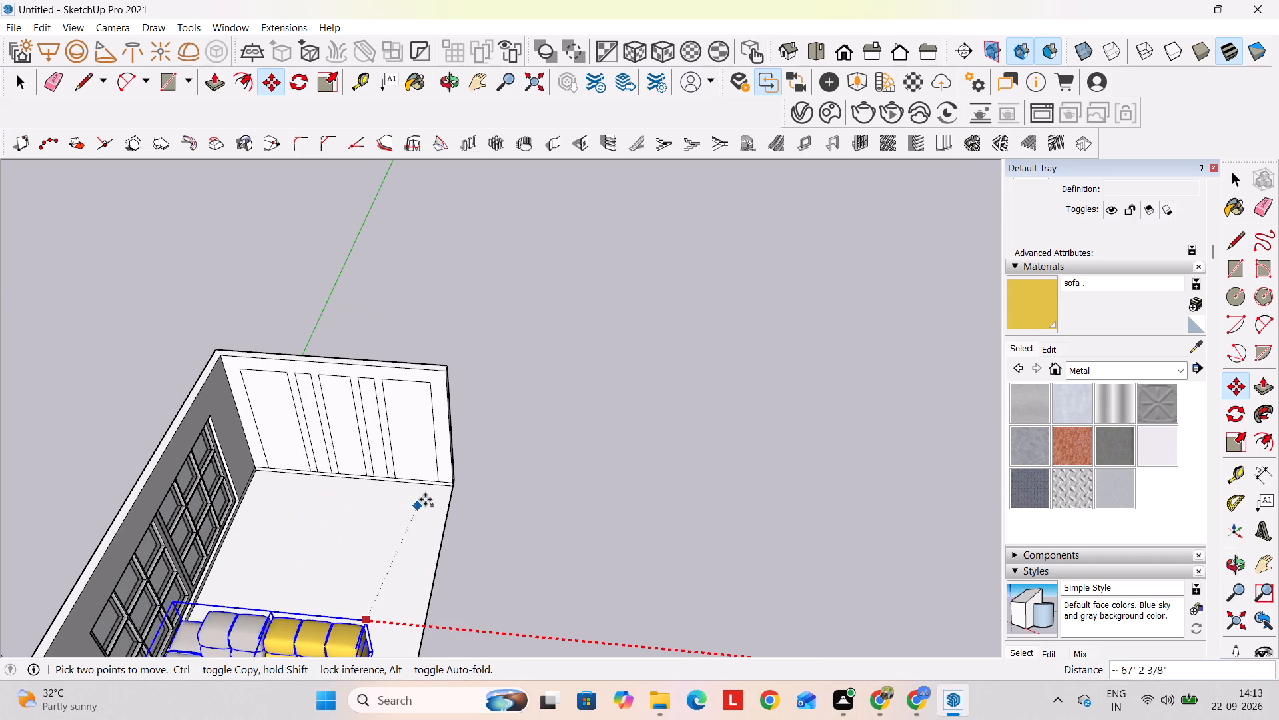
left_click(490, 441)
key("space")
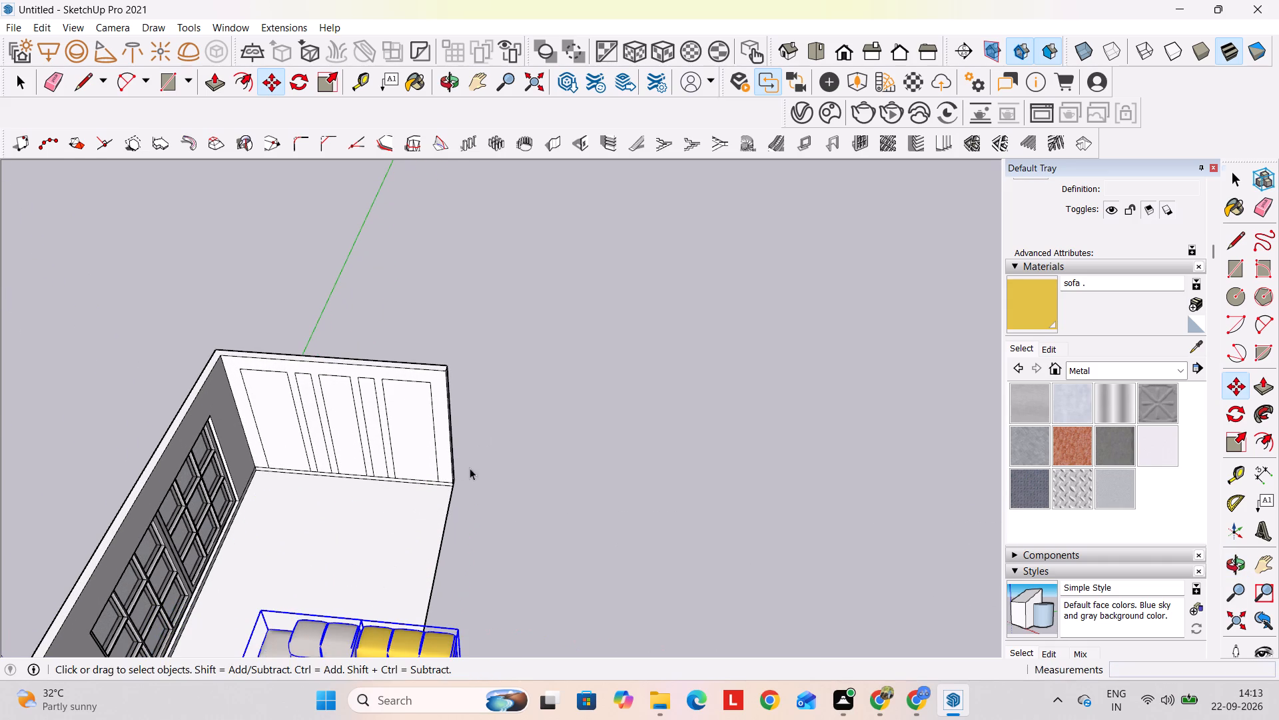
Move the three selected sofa pieces about 11' along the green axis, toward the five-panel end wall.
middle_click_drag(368, 519, 376, 381, "shift")
middle_click_drag(482, 440, 133, 502)
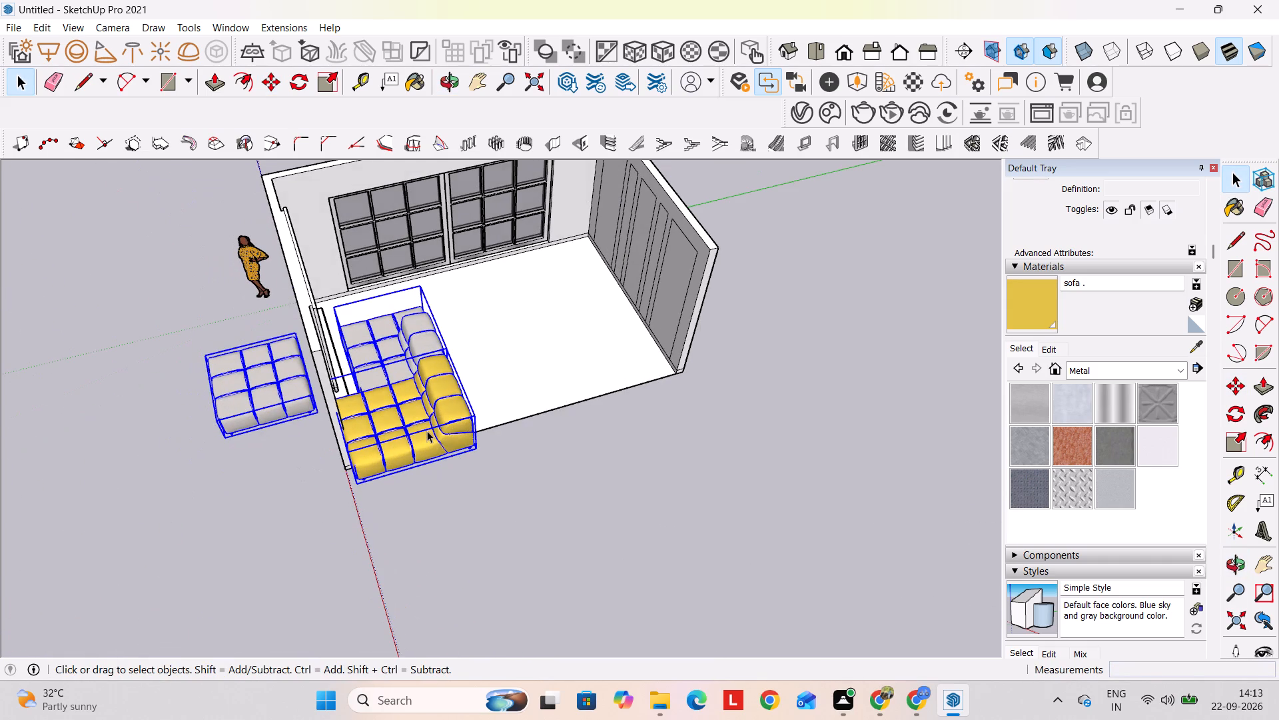
key("m")
left_click(477, 421)
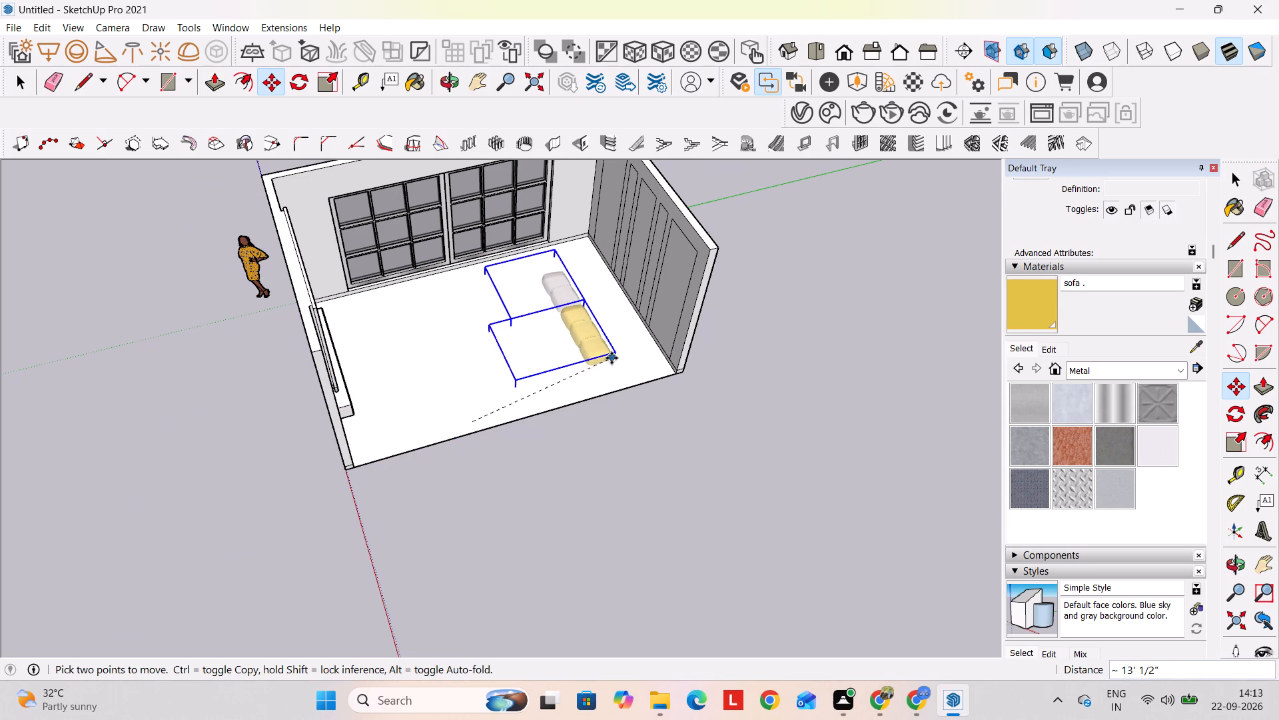
key("Right")
key("Left")
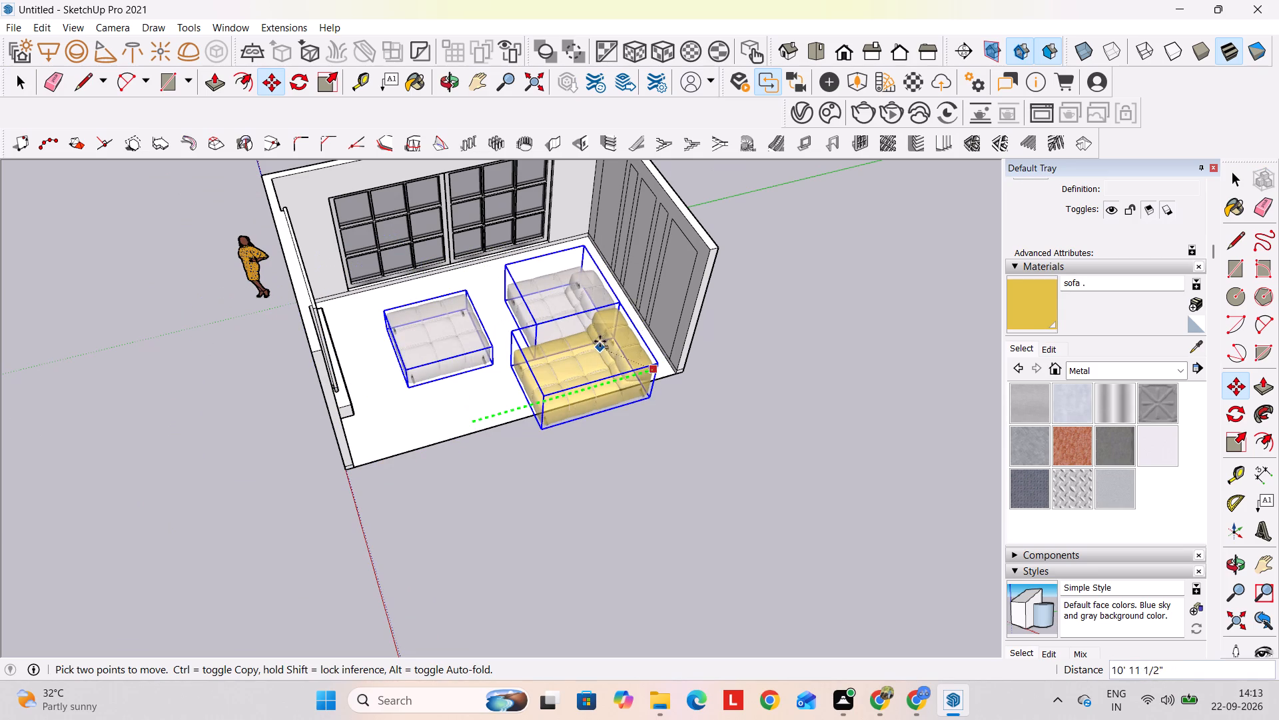
left_click(602, 341)
key("space")
Move the three sofa pieces toward the window wall so the yellow module sits fully on the room floor.
key("m")
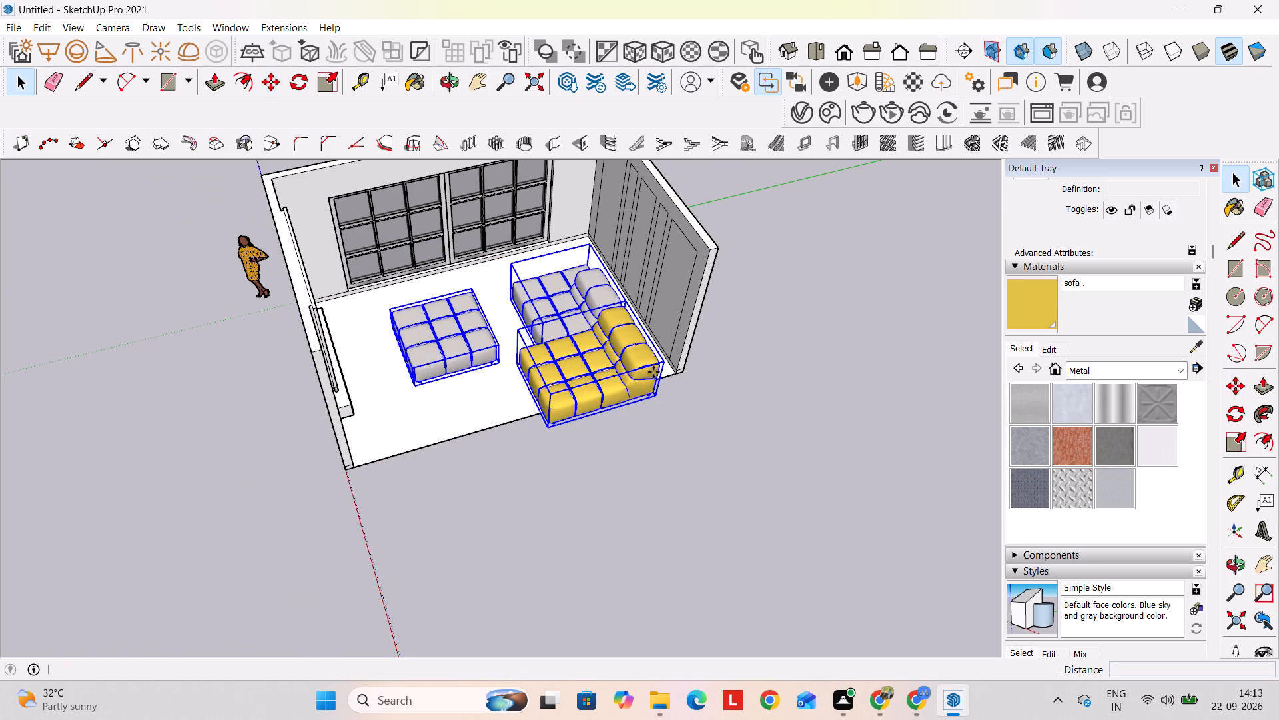
left_click(663, 362)
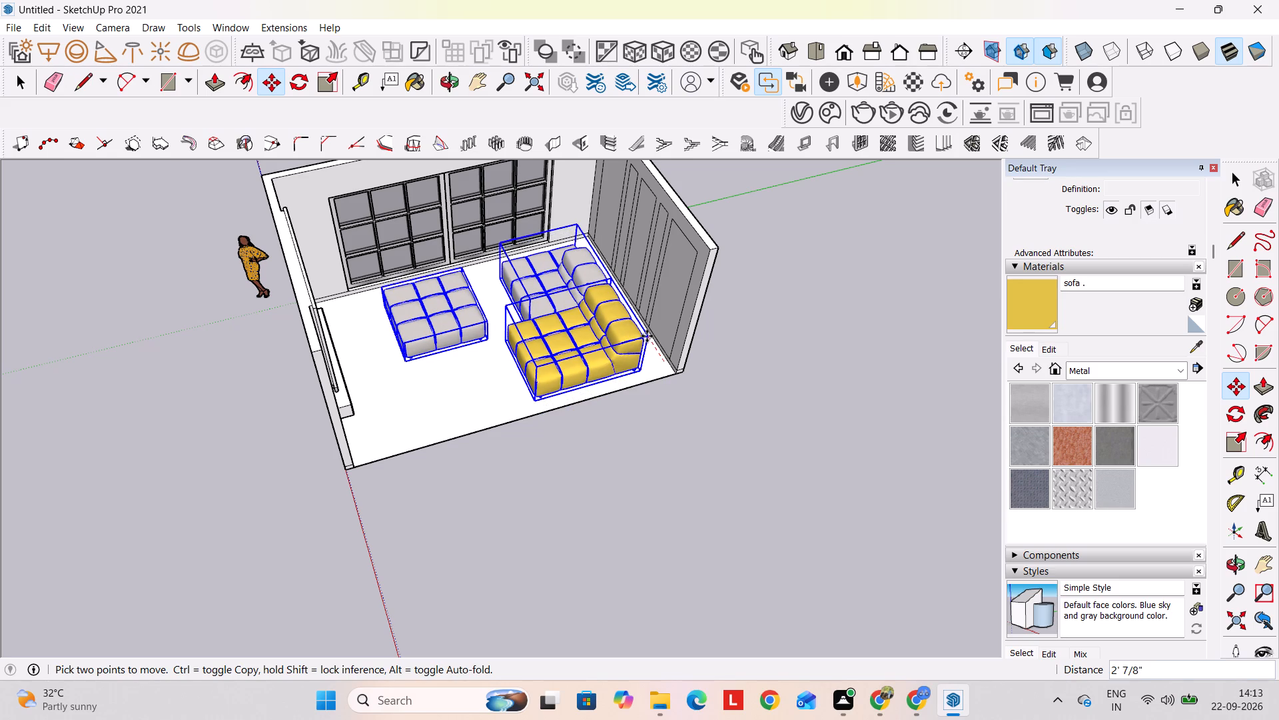
left_click(643, 329)
key("space")
left_click(793, 333)
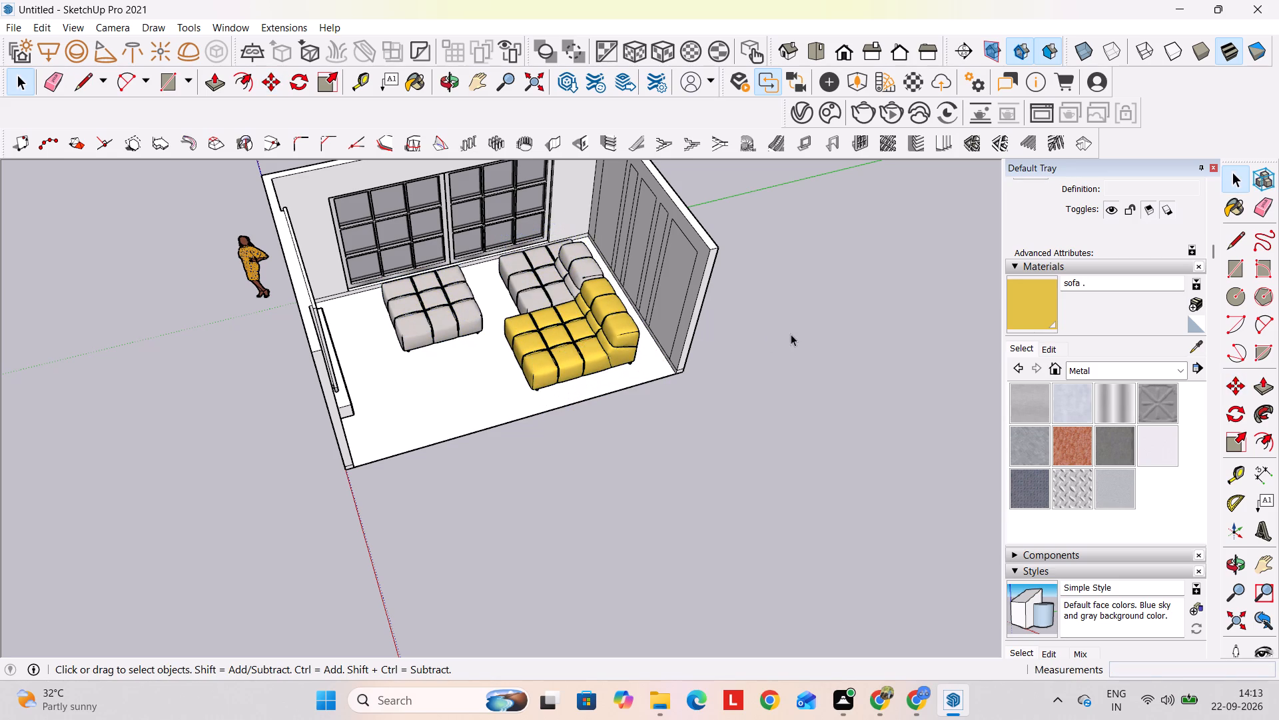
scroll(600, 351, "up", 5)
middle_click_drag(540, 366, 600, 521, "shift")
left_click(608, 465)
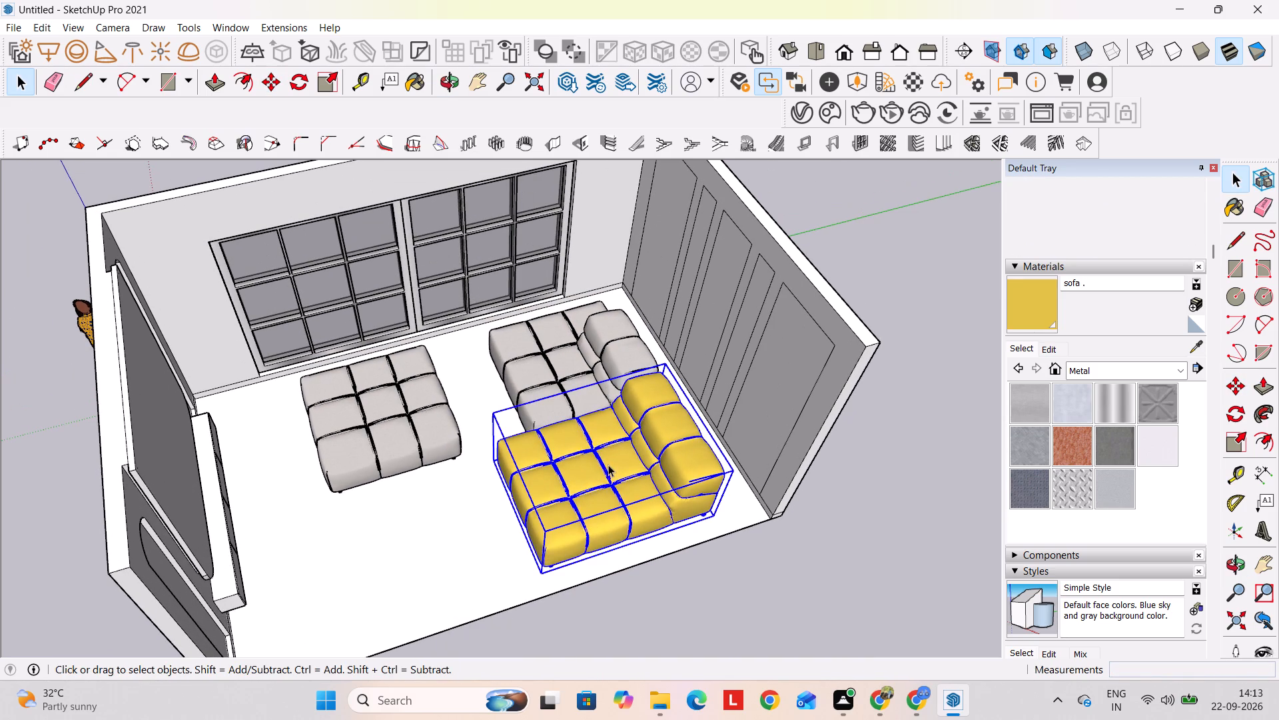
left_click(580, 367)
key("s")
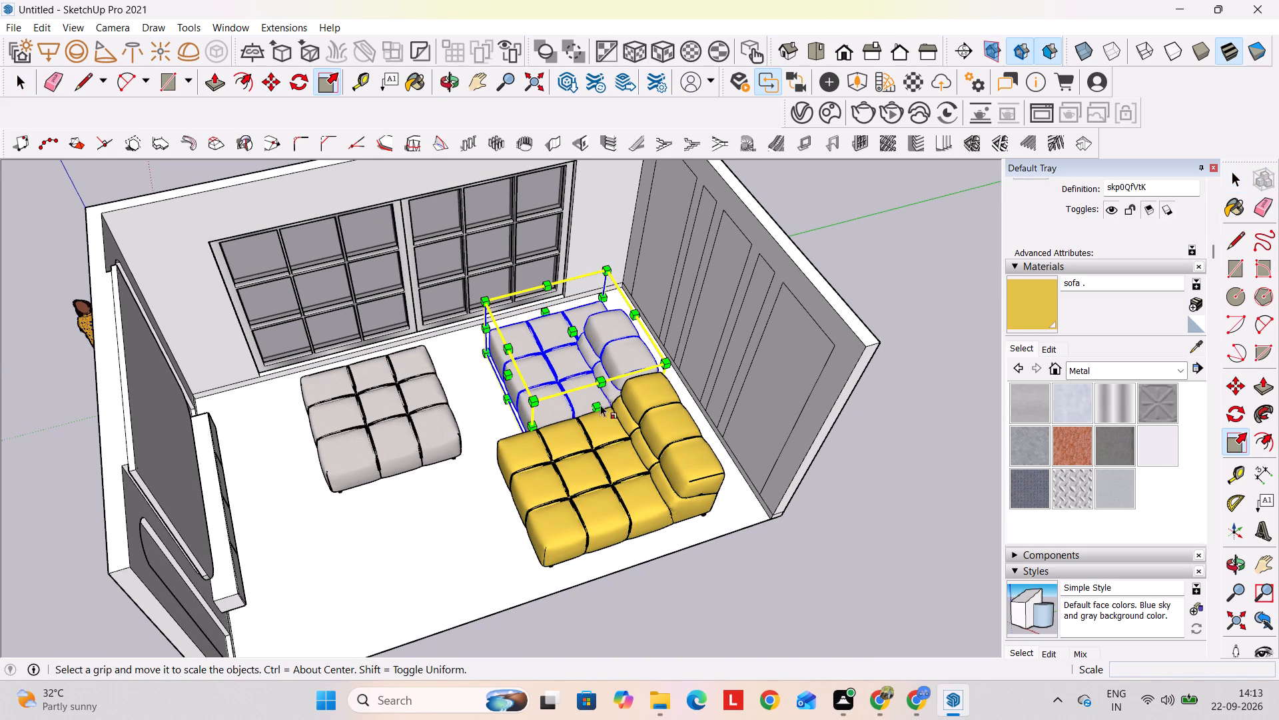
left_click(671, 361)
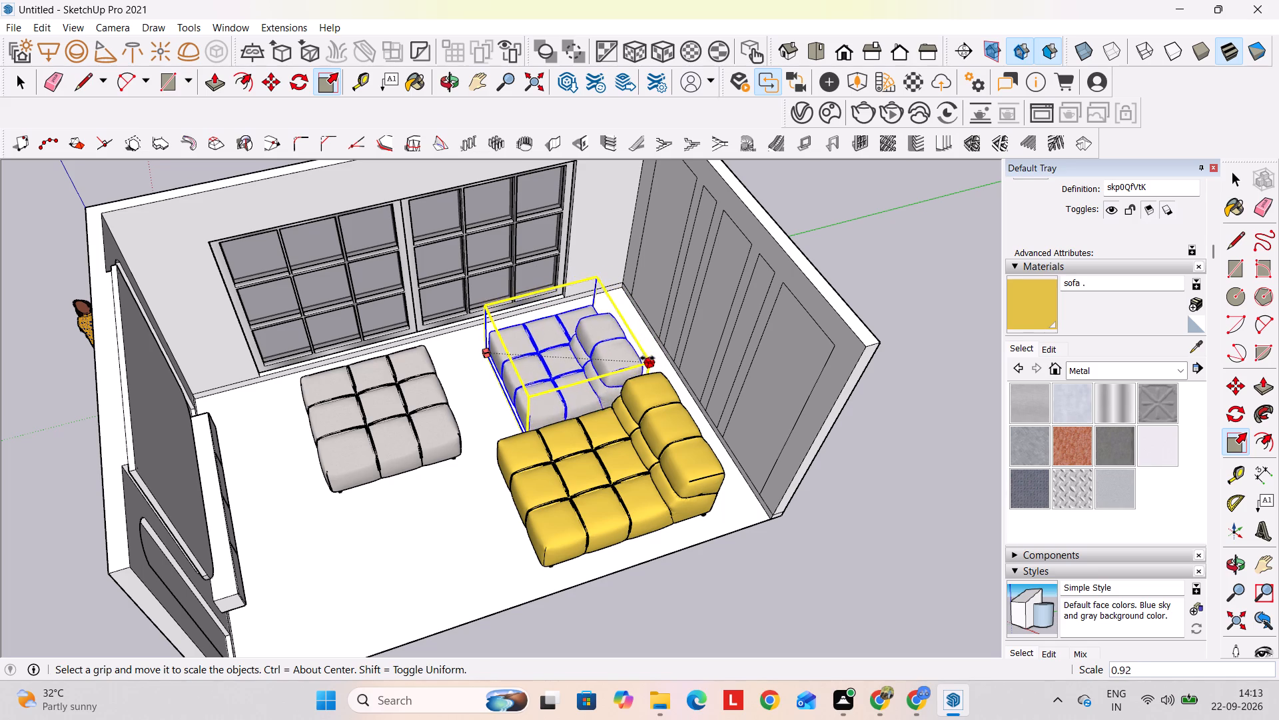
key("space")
Scale the yellow module, grey corner module and ottoman together uniformly to about 0.68.
left_click(677, 473)
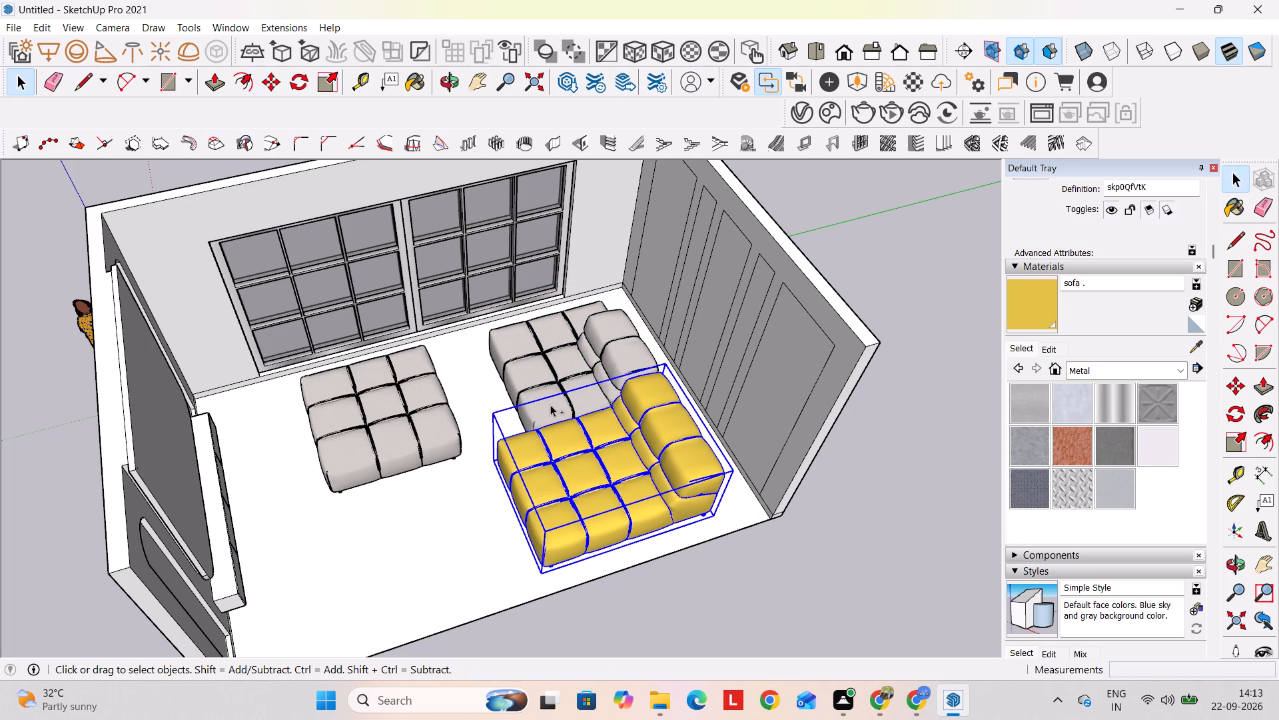
left_click(560, 359, "ctrl")
left_click(340, 433, "ctrl")
key("s")
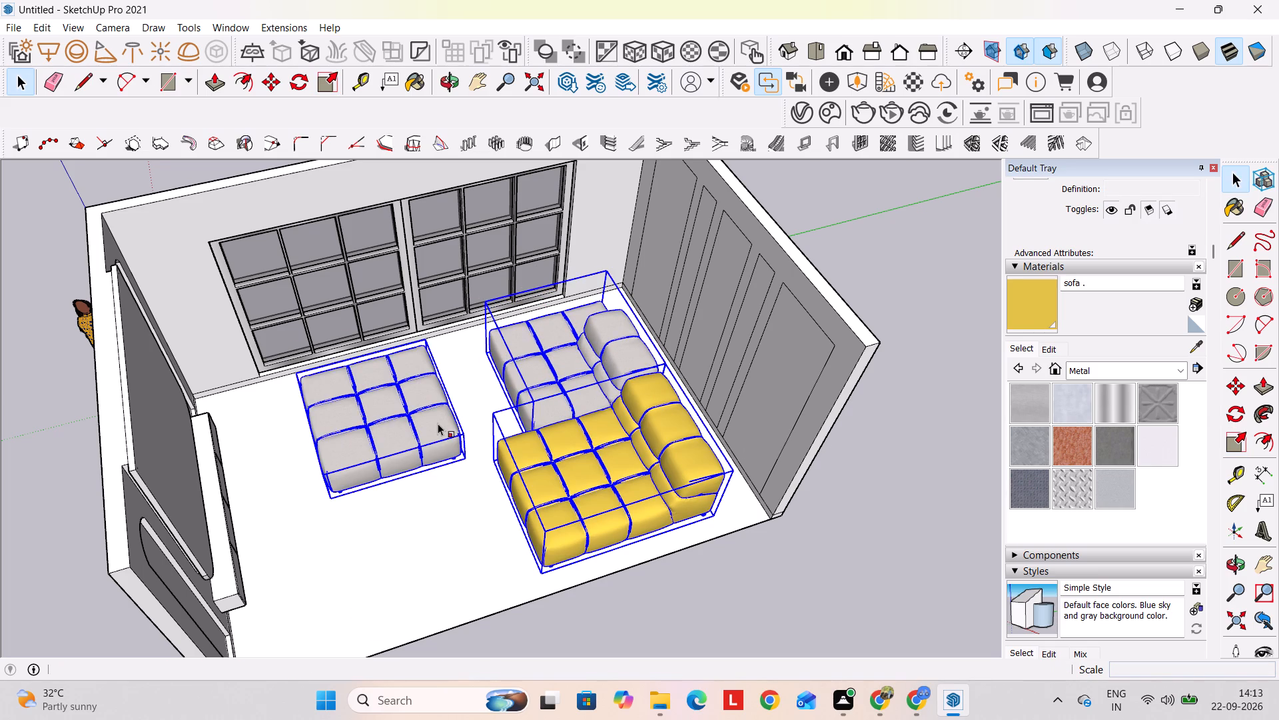
left_click(731, 467)
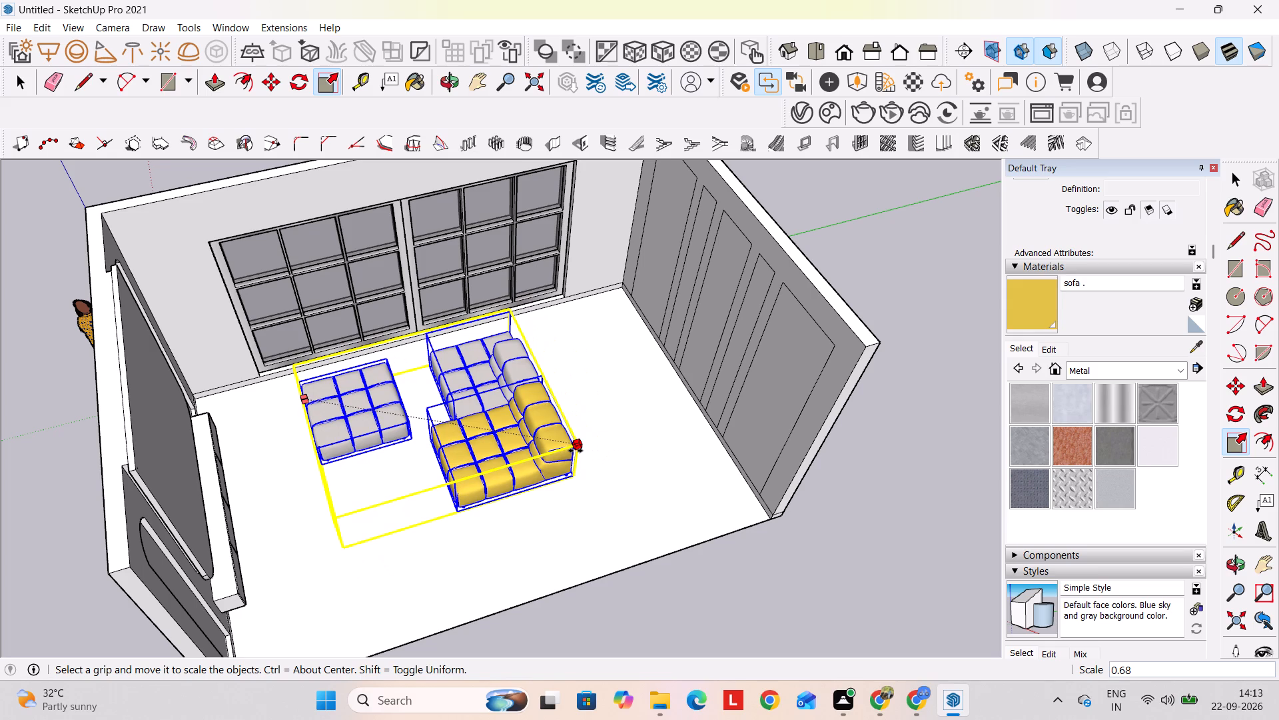
left_click(576, 451)
key("space")
left_click(891, 451)
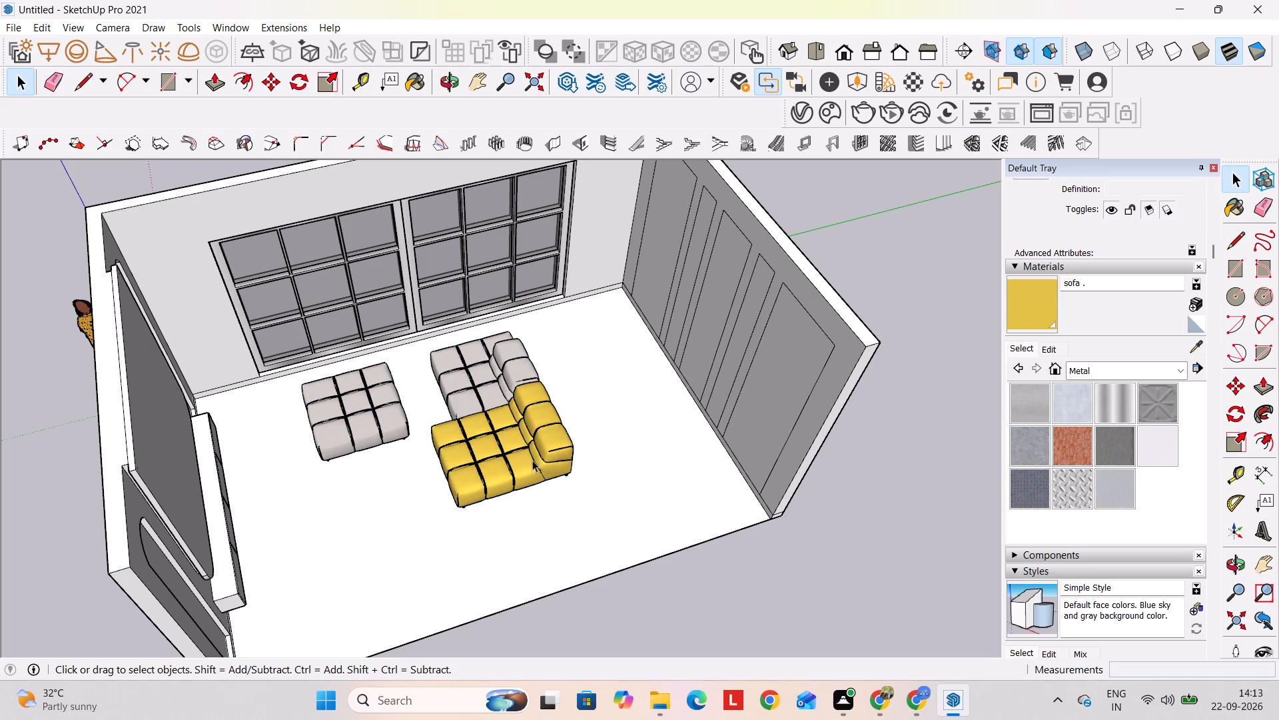
Move the three scaled sofa pieces about 5' 2 3/8" across the floor, up close to the five-panel end wall.
left_click(532, 461)
left_click(484, 375)
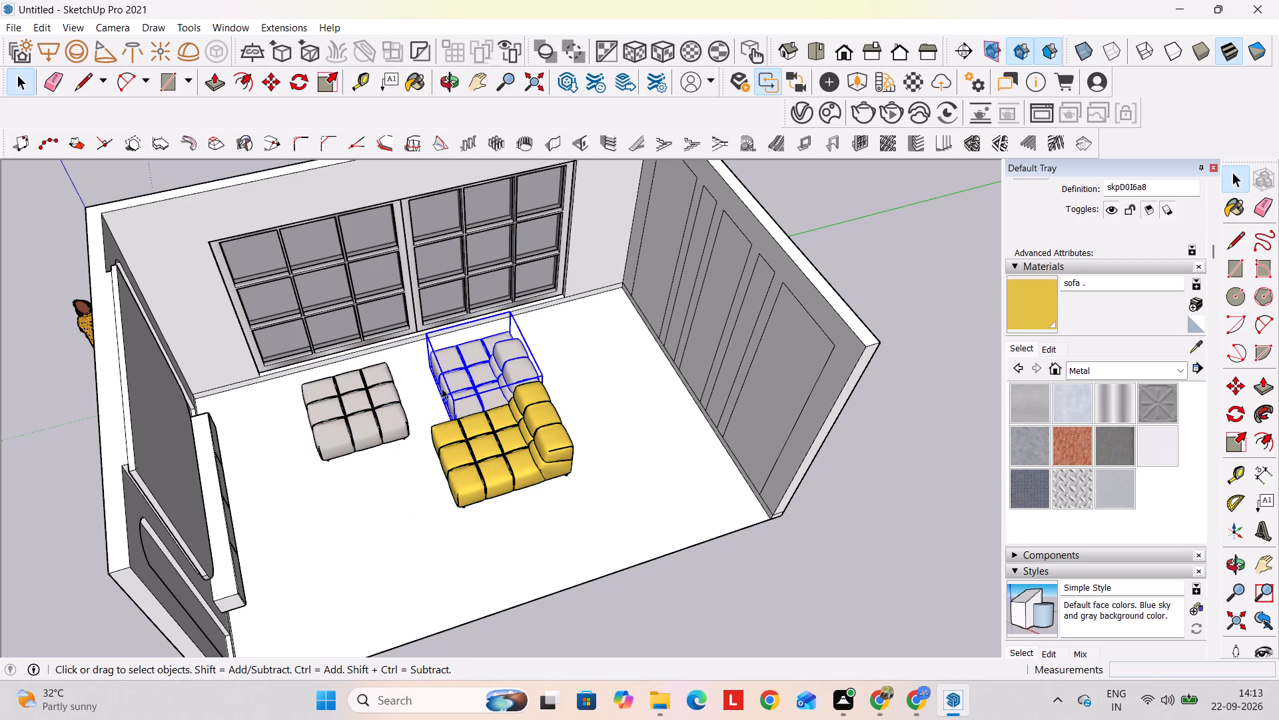
left_click(362, 398, "ctrl")
left_click(479, 441, "ctrl")
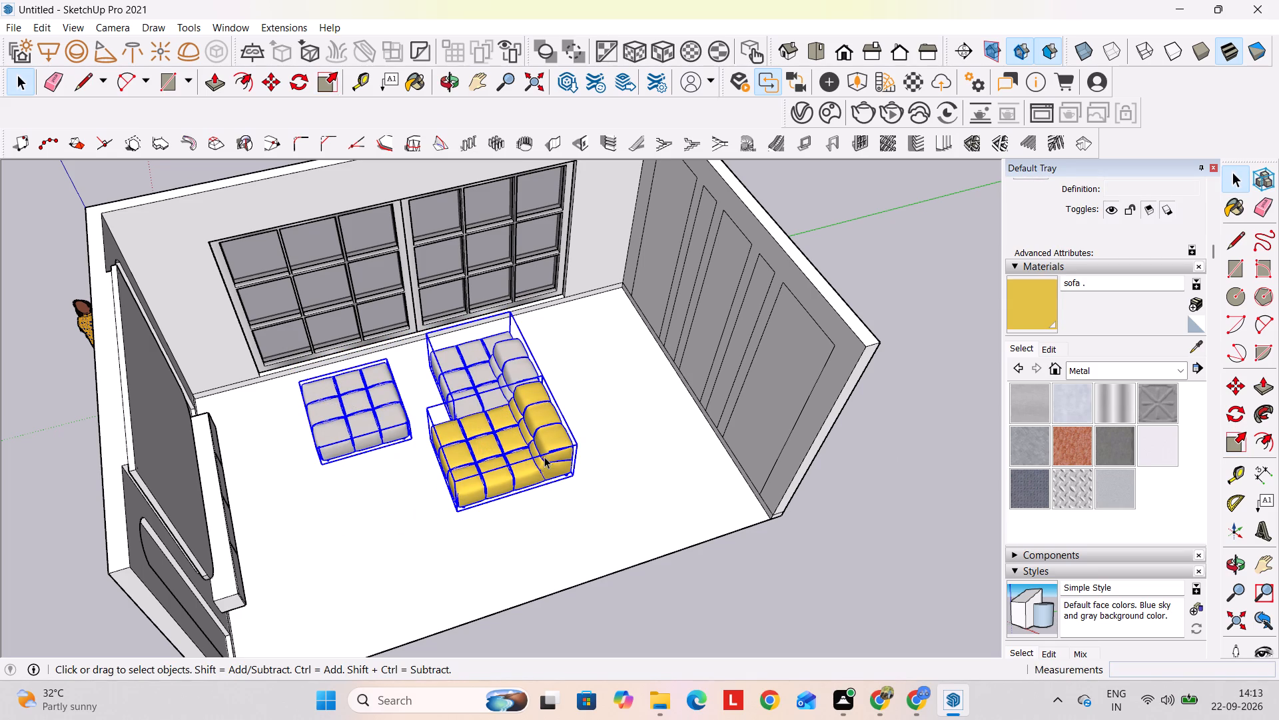
key("m")
left_click(578, 443)
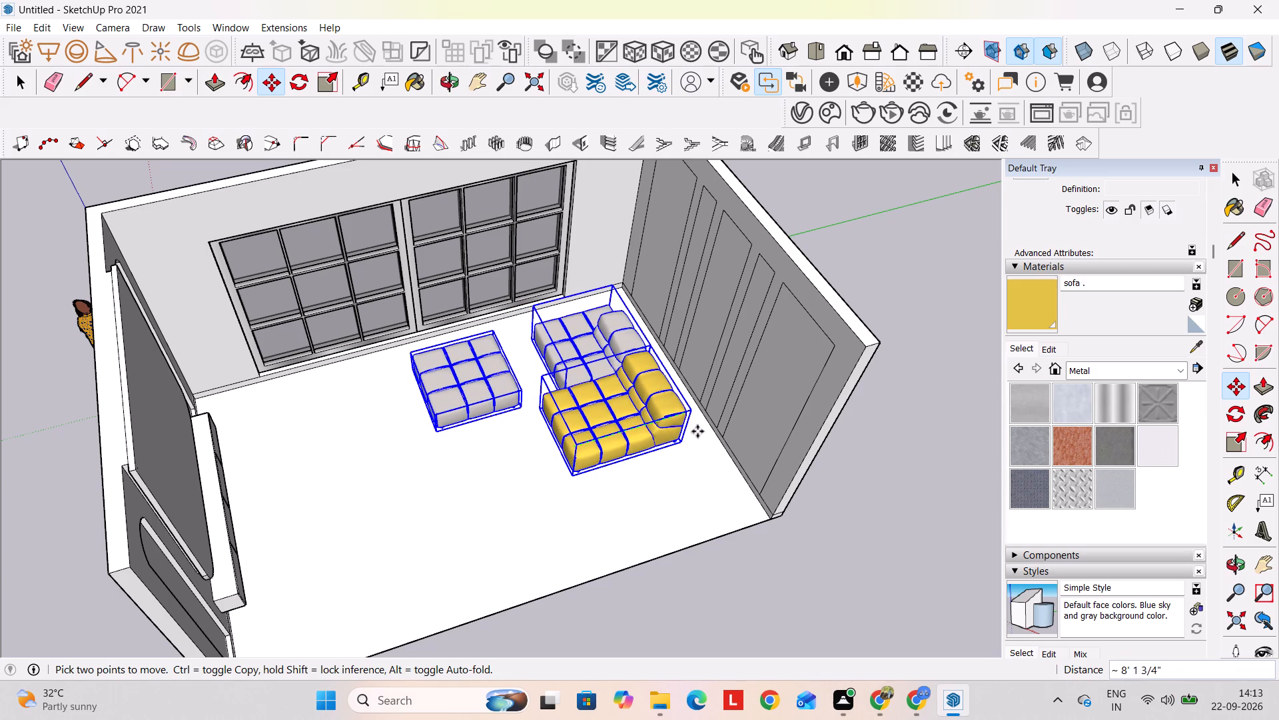
left_click(717, 456)
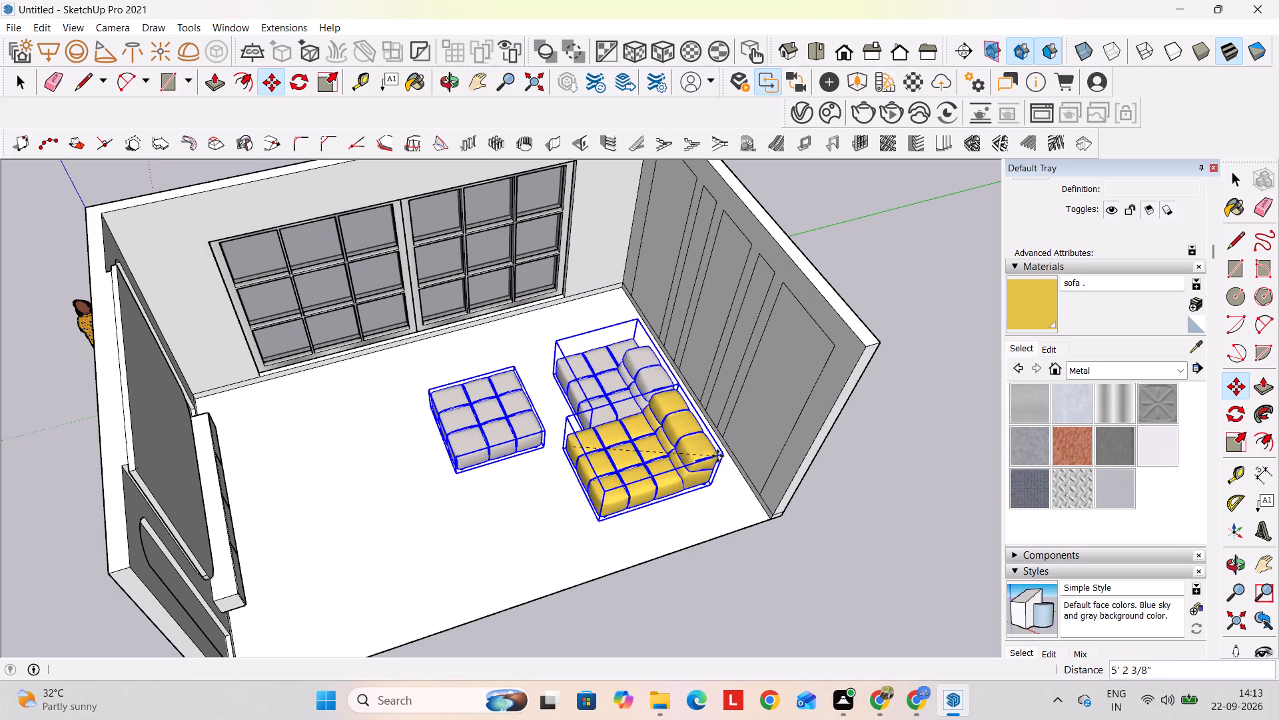
key("space")
left_click(909, 453)
Rotate the separate grey backrest module outside the room 90° about the vertical axis.
scroll(679, 491, "down", 2)
middle_click_drag(679, 495, 620, 394, "shift")
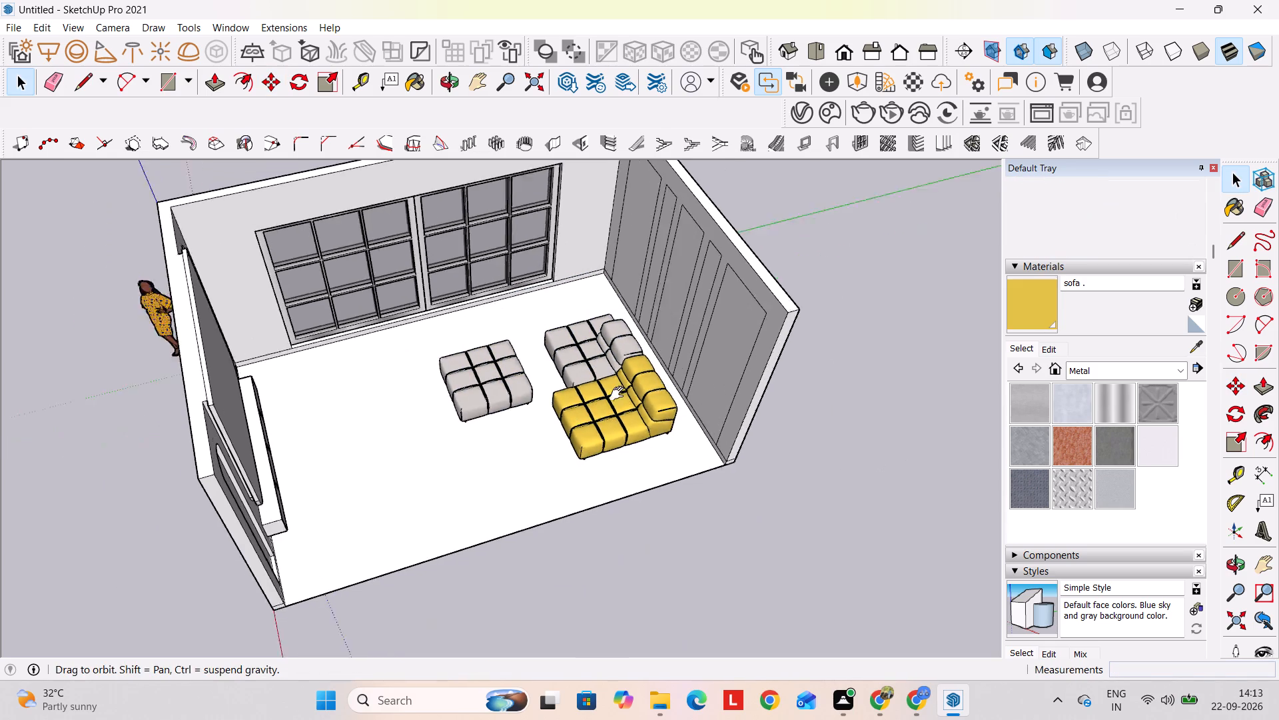
middle_click_drag(620, 394, 550, 281, "shift")
scroll(542, 341, "down", 5)
scroll(543, 395, "down", 9)
middle_click_drag(596, 467, 478, 250, "shift")
scroll(578, 451, "down", 4)
left_click(665, 611)
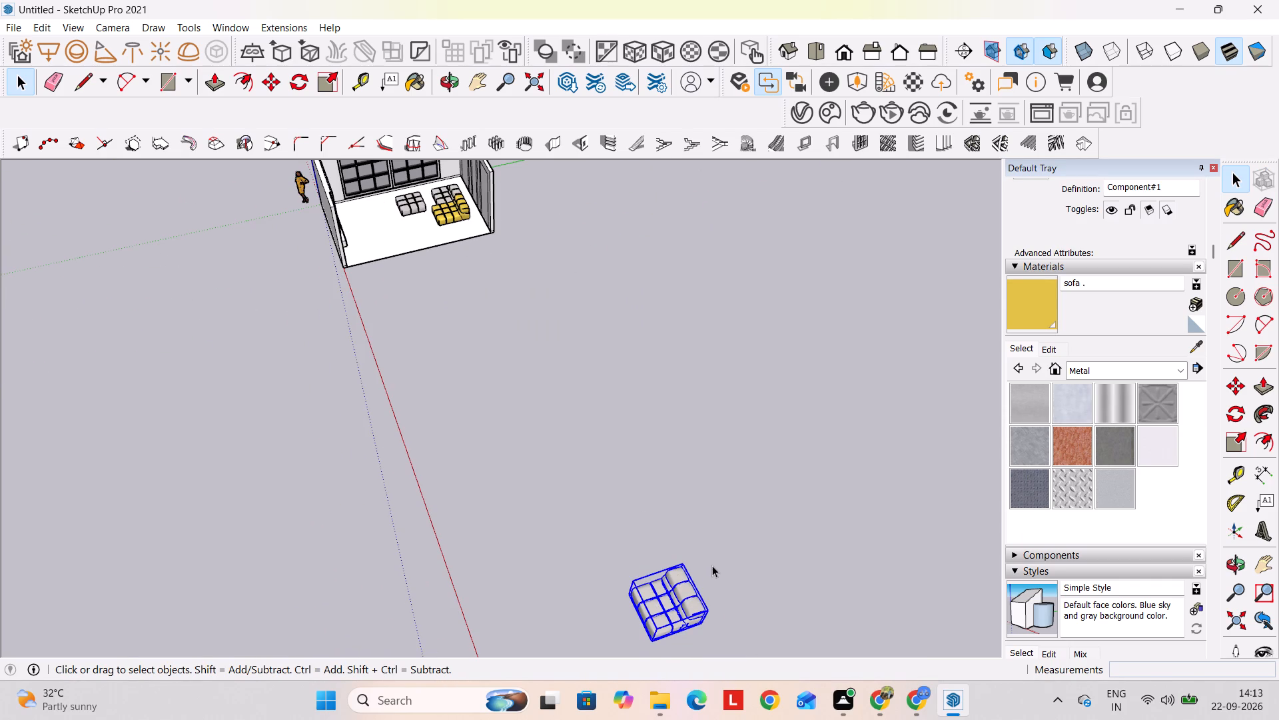
key("q")
key("Up")
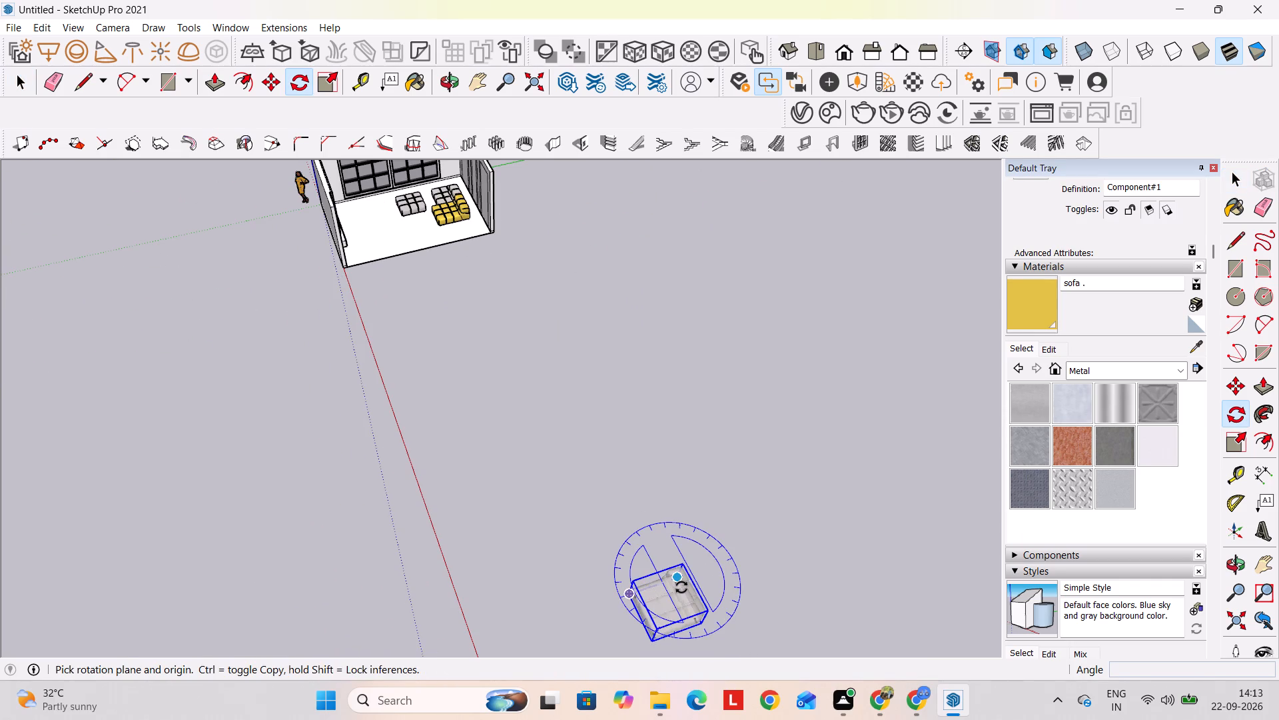
left_click(675, 597)
left_click(803, 561)
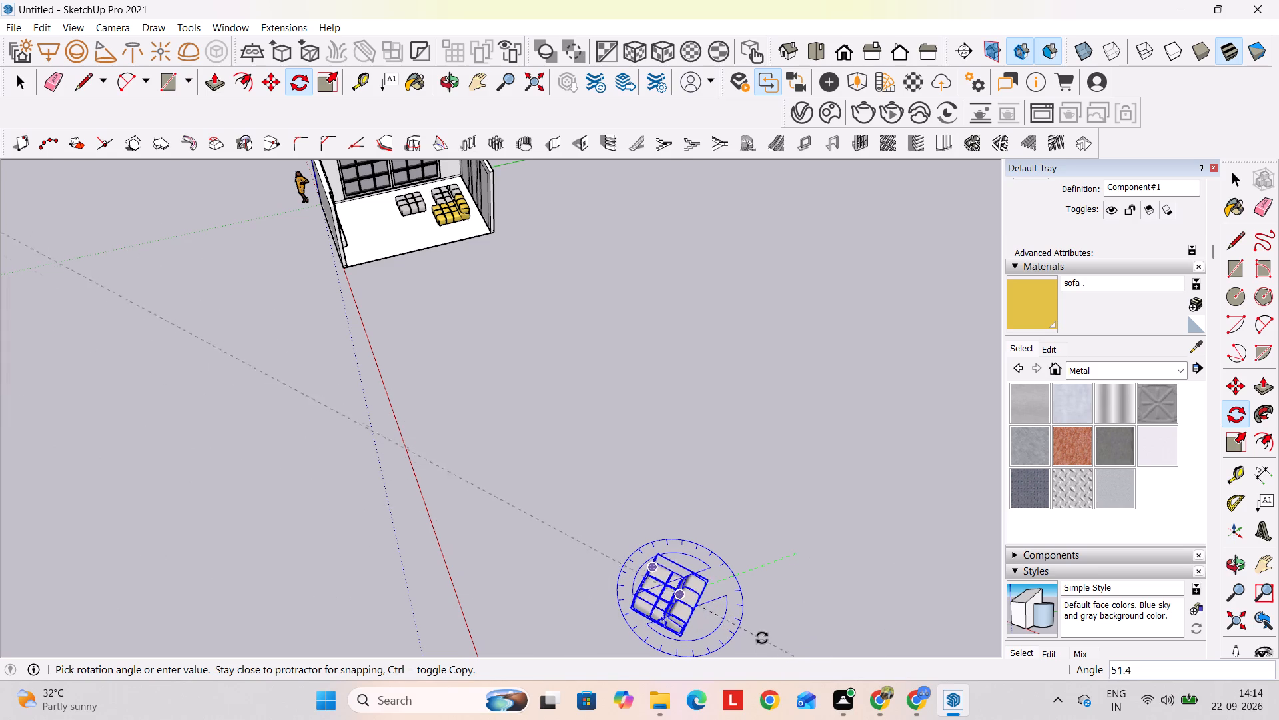
middle_click_drag(762, 636, 733, 533, "shift")
left_click(705, 589)
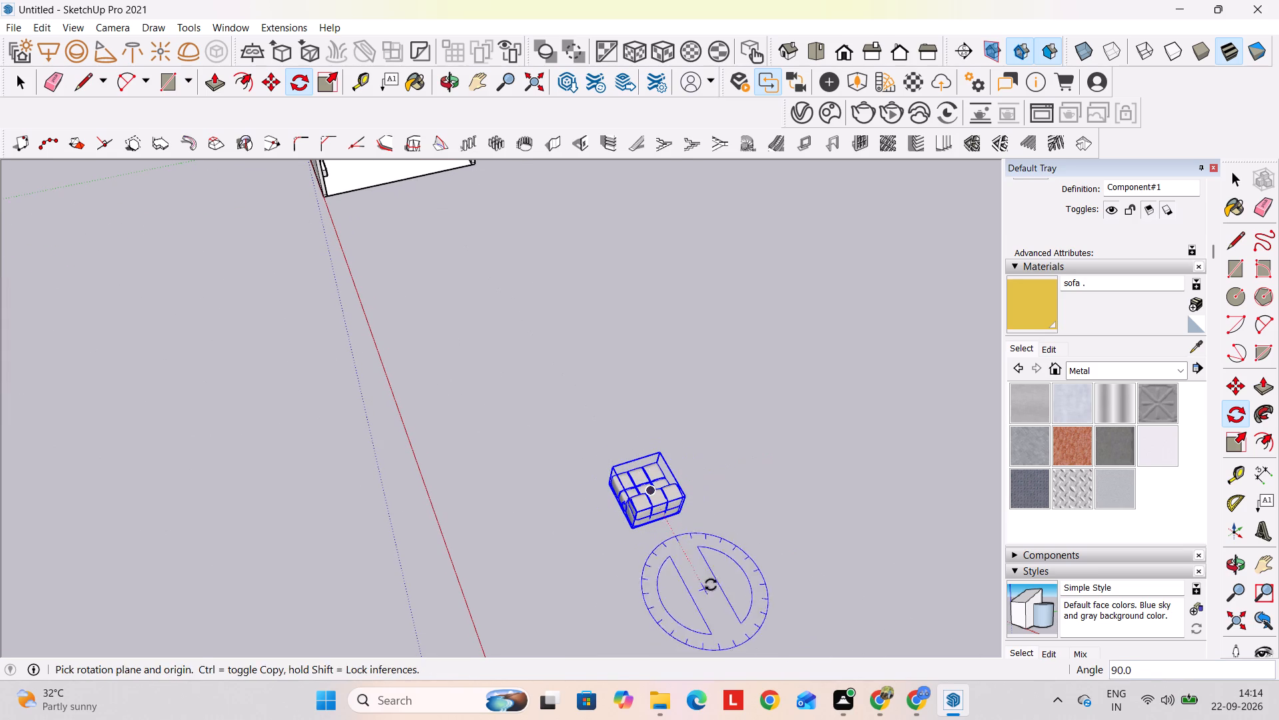
key("space")
Move the rotated grey module about 56' 8 9/16" to the room's open side, in front of the yellow module.
key("m")
left_click(688, 494)
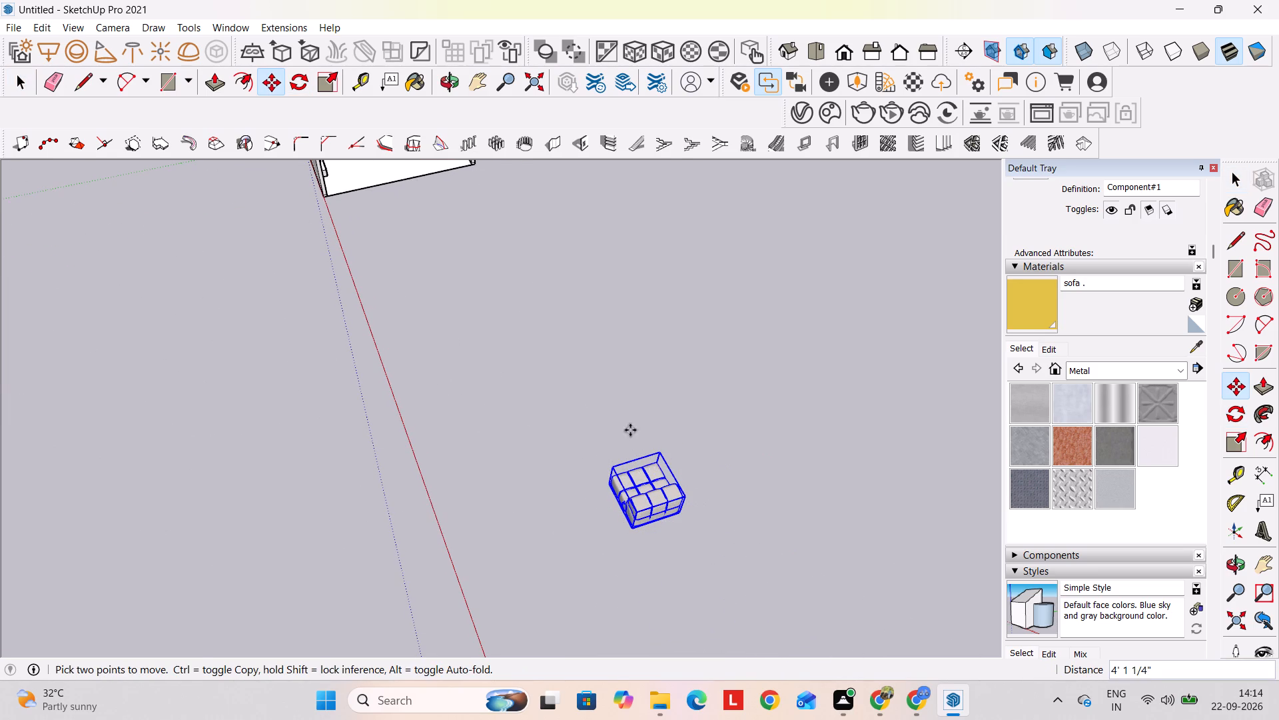
middle_click_drag(595, 366, 695, 718)
scroll(529, 421, "up", 5)
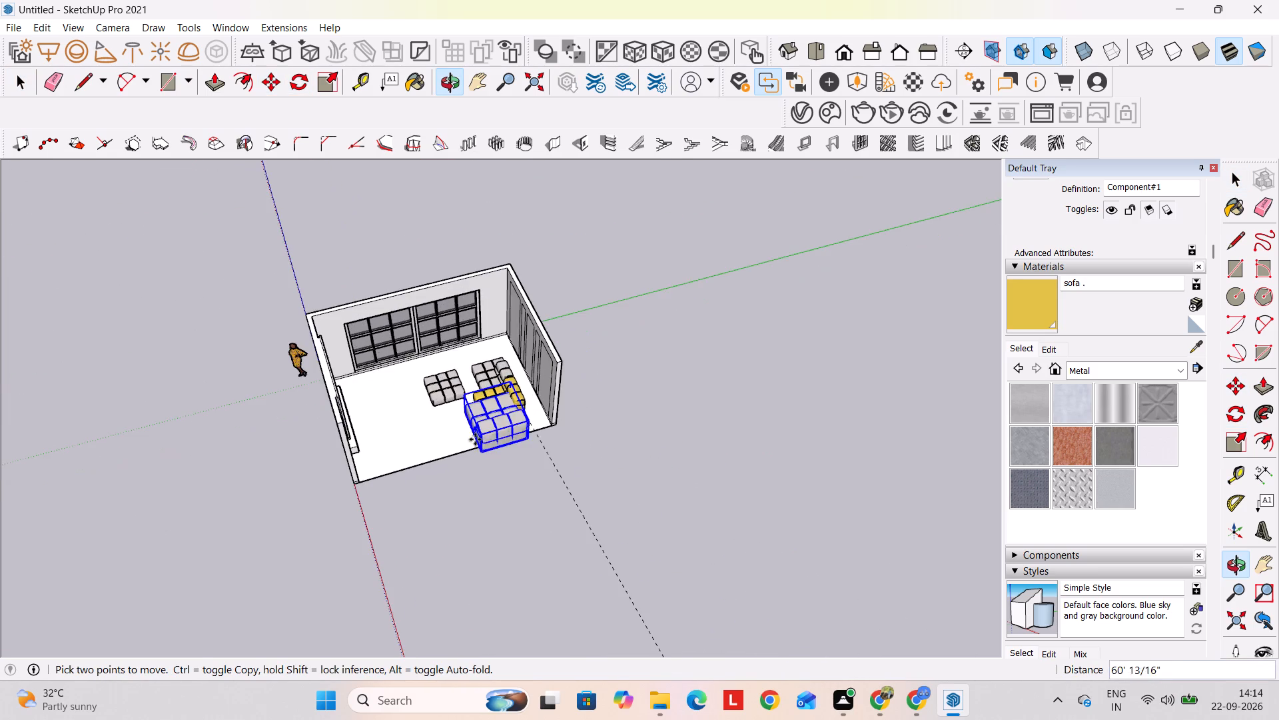
scroll(475, 439, "up", 16)
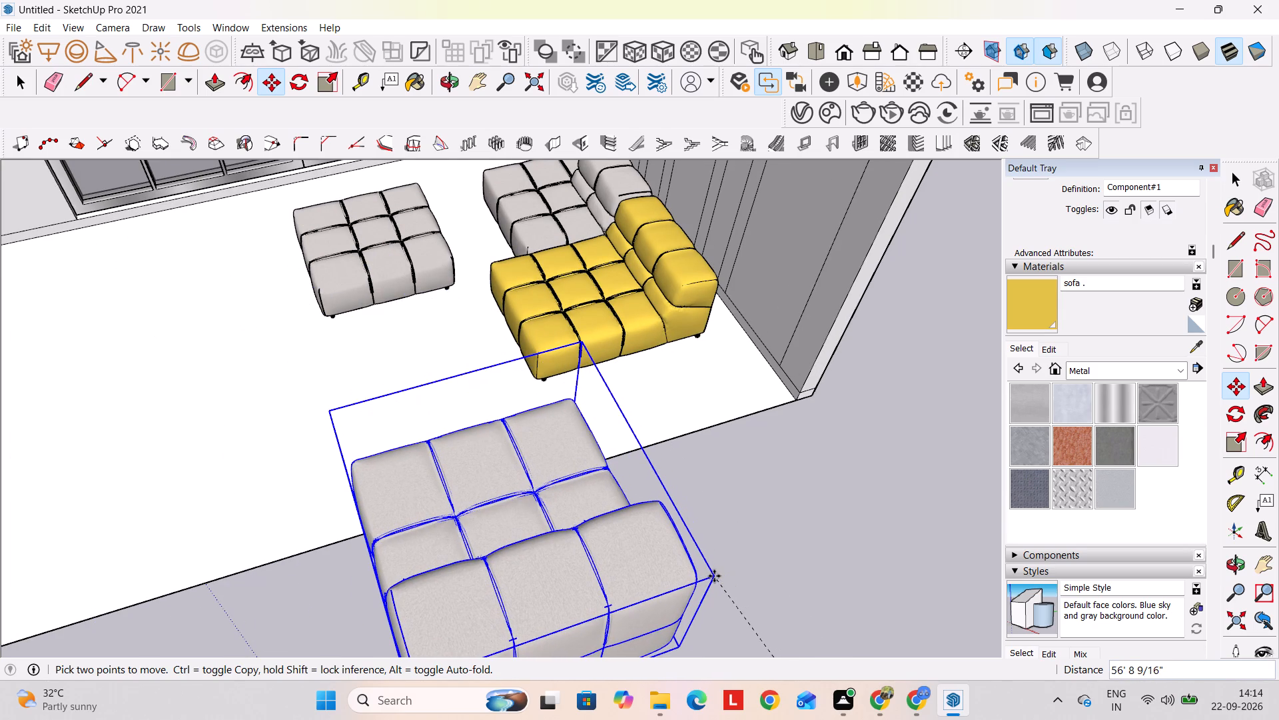
left_click(712, 576)
key("space")
Scale the rotated grey module down uniformly from a corner to roughly three quarters of its size.
scroll(802, 545, "down", 3, "shift")
middle_click_drag(801, 543, 877, 431, "shift")
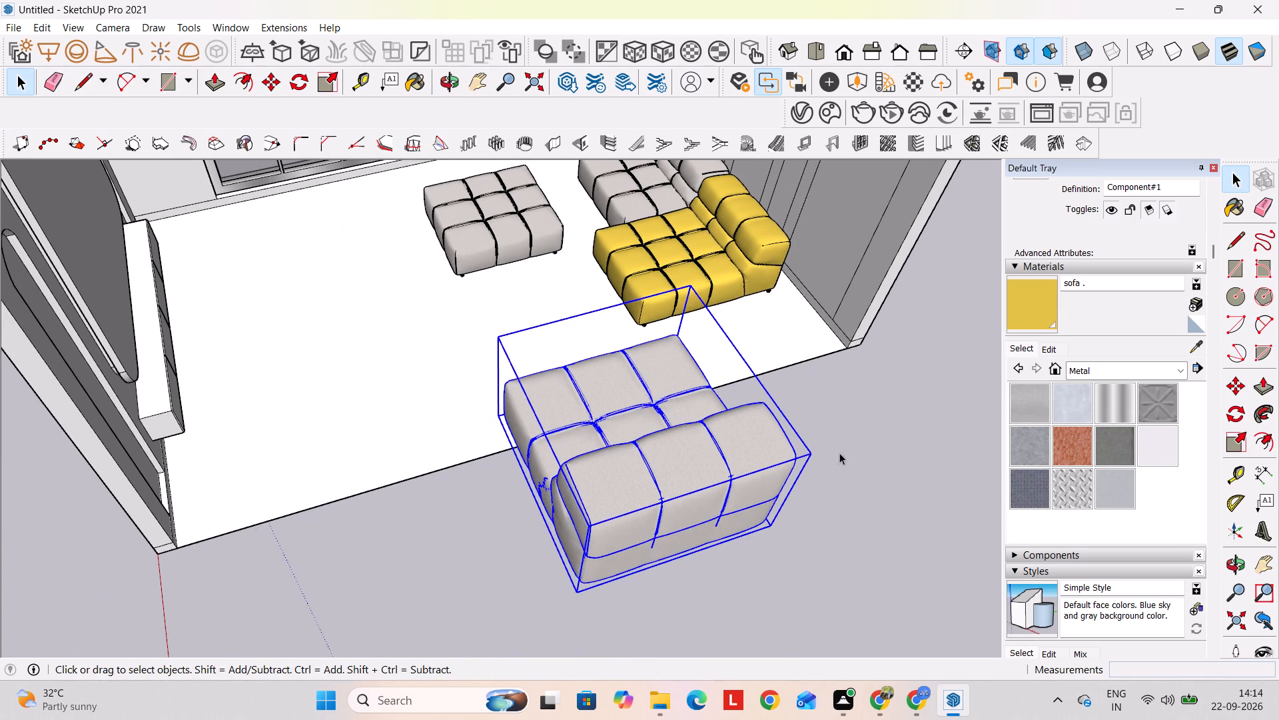
key("s")
left_click(815, 453)
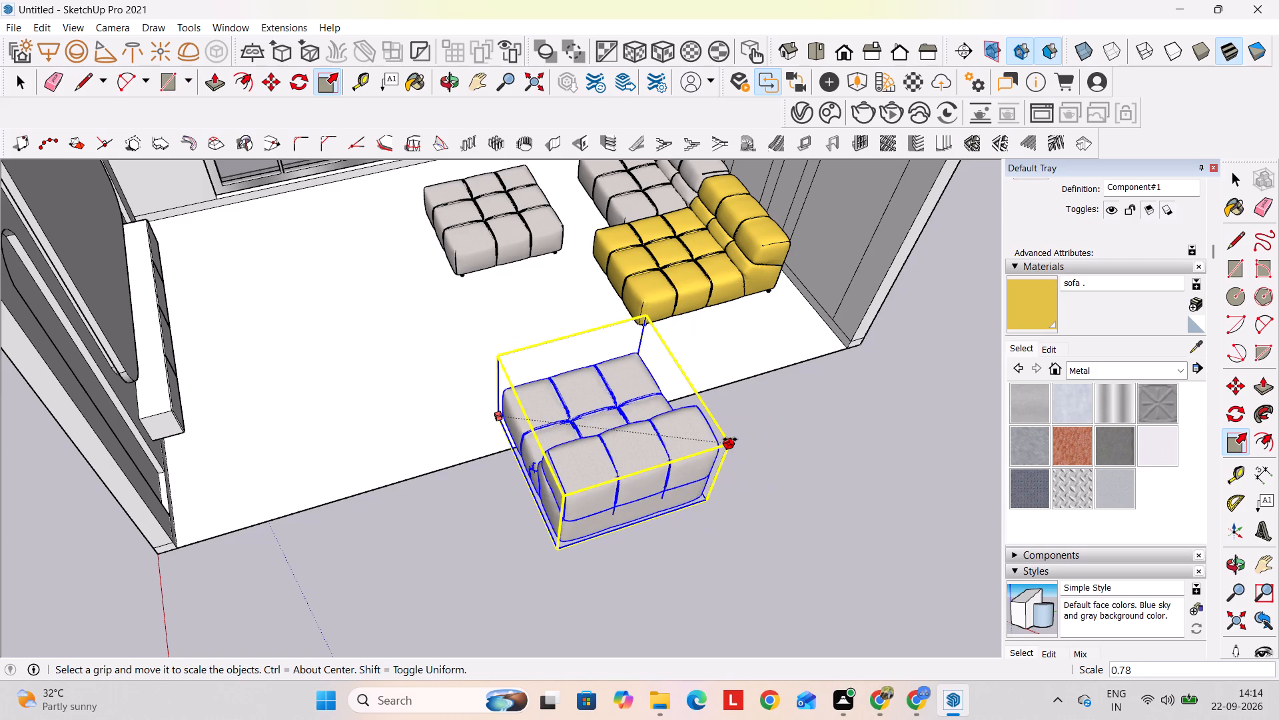
left_click(711, 436)
key("space")
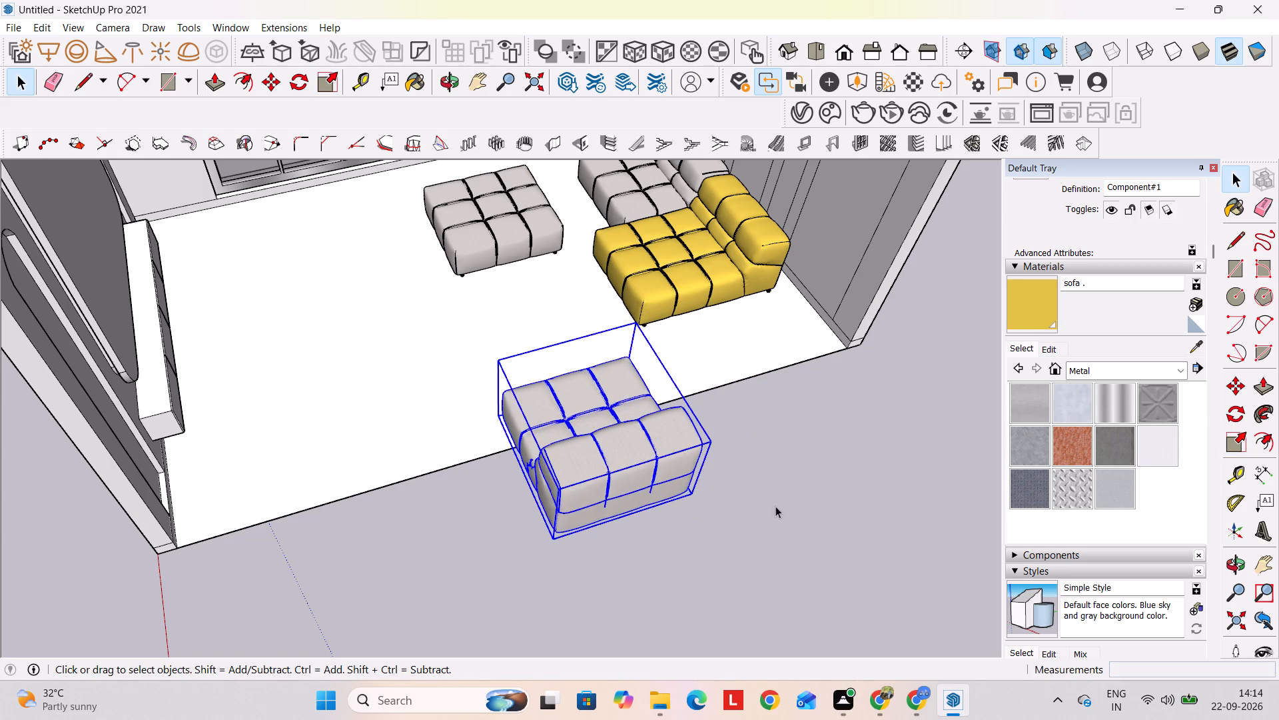
Move the scaled grey backrest module about 5 3/4" at the room's open side.
middle_click_drag(693, 513, 1048, 425)
middle_click_drag(700, 446, 785, 678, "shift")
middle_click_drag(635, 549, 640, 585)
scroll(686, 611, "up", 7)
left_click(693, 575)
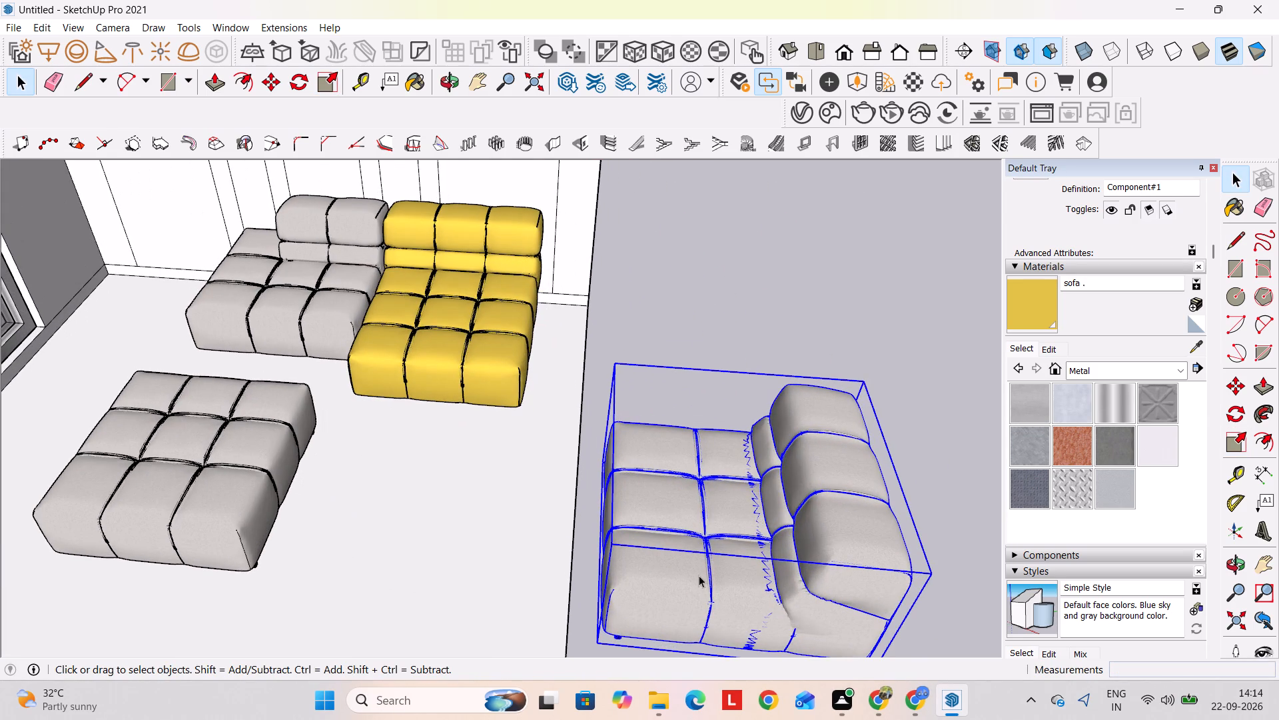
middle_click_drag(699, 575, 701, 441, "shift")
key("m")
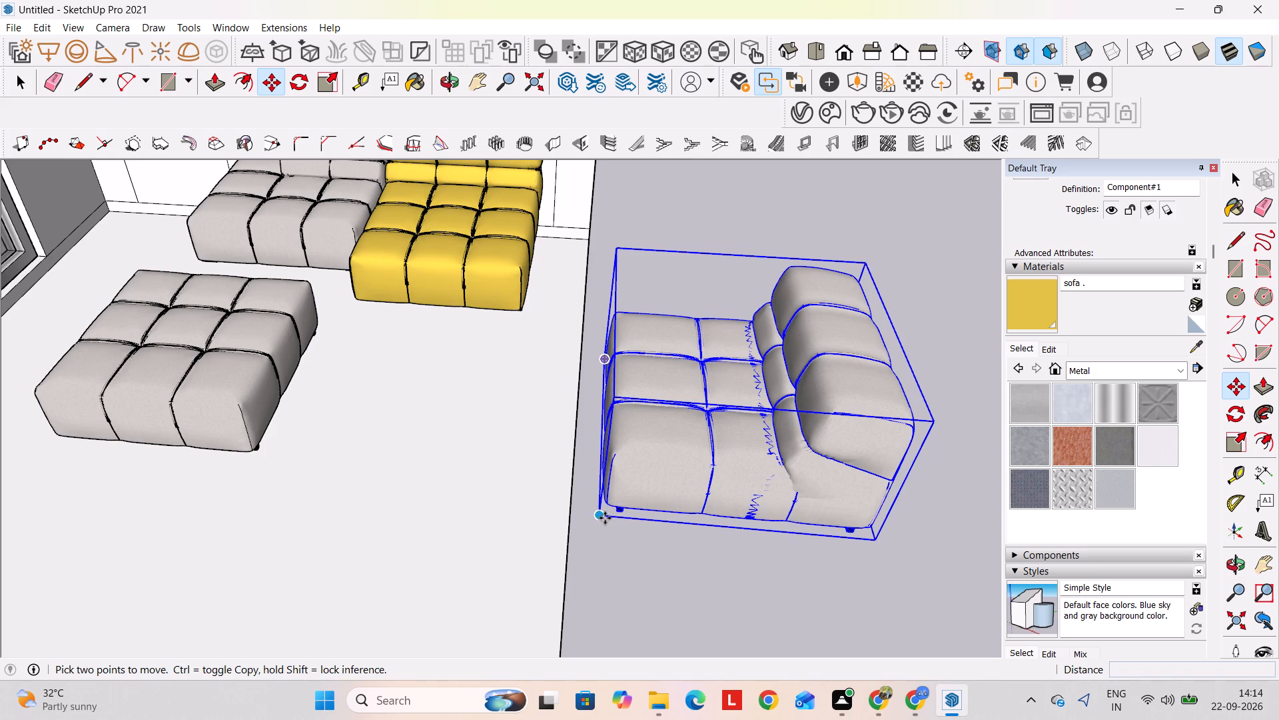
left_click(604, 518)
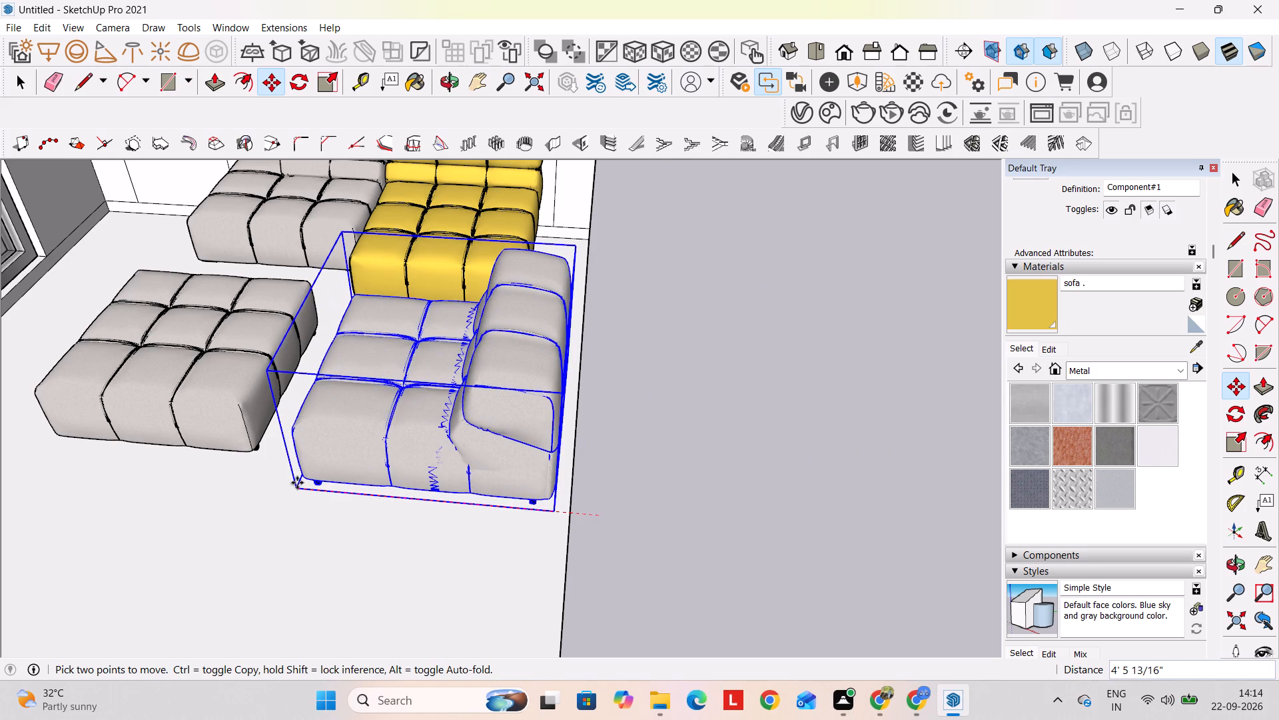
middle_click_drag(343, 487, 42, 340)
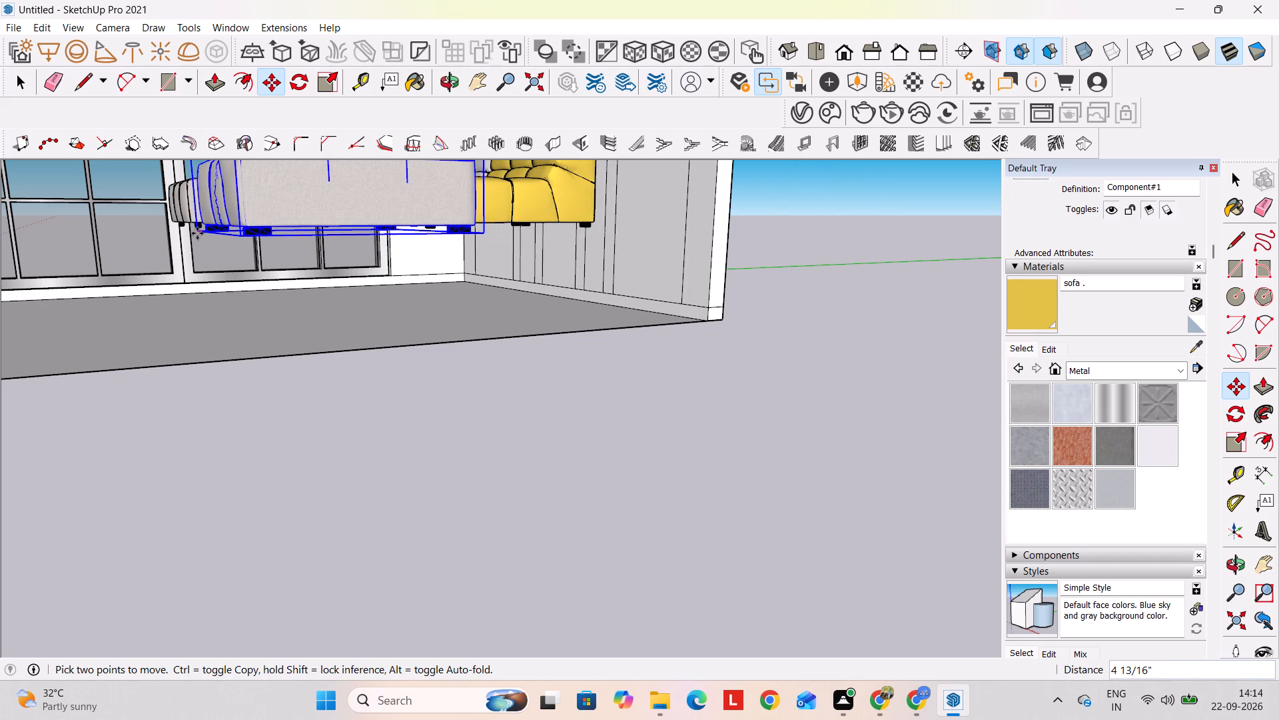
left_click(205, 235)
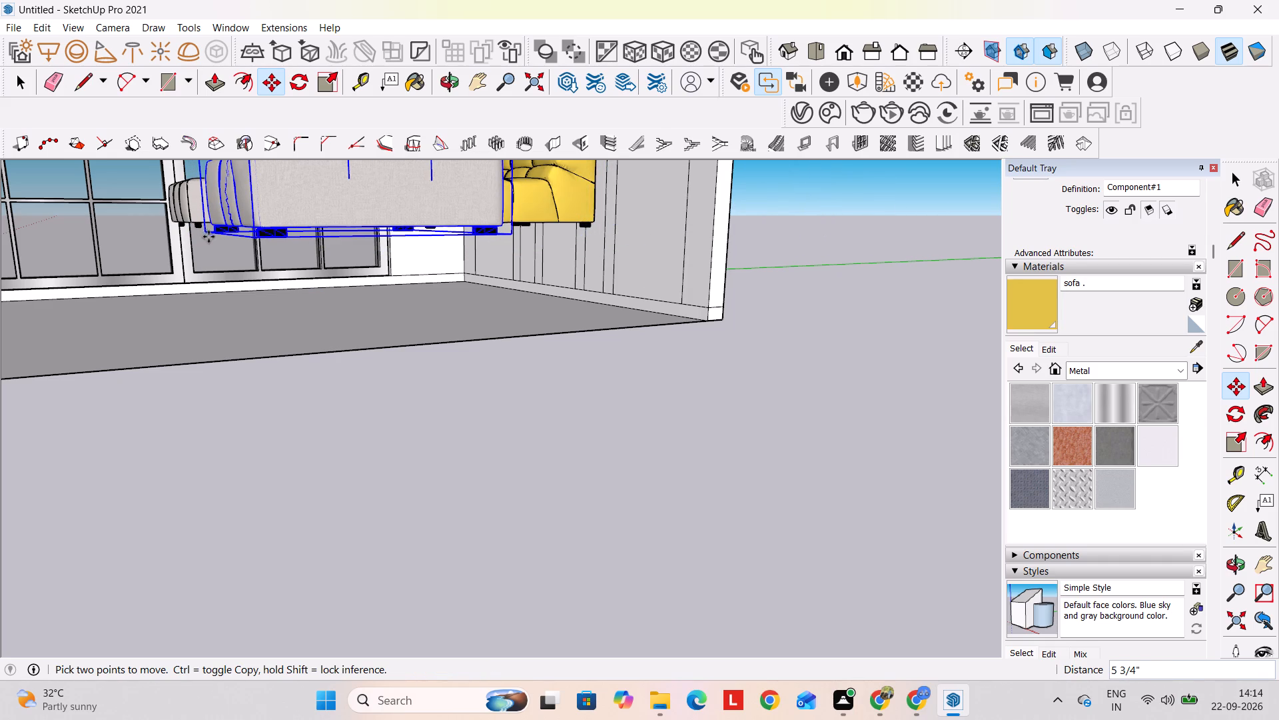
key("space")
Move the grey backrest module about 4' 9 3/16" into the room, in front of the yellow module and beside the ottoman.
middle_click_drag(338, 301, 356, 539)
scroll(374, 495, "down", 3)
middle_click_drag(390, 498, 461, 319, "shift")
middle_click_drag(460, 409, 498, 495)
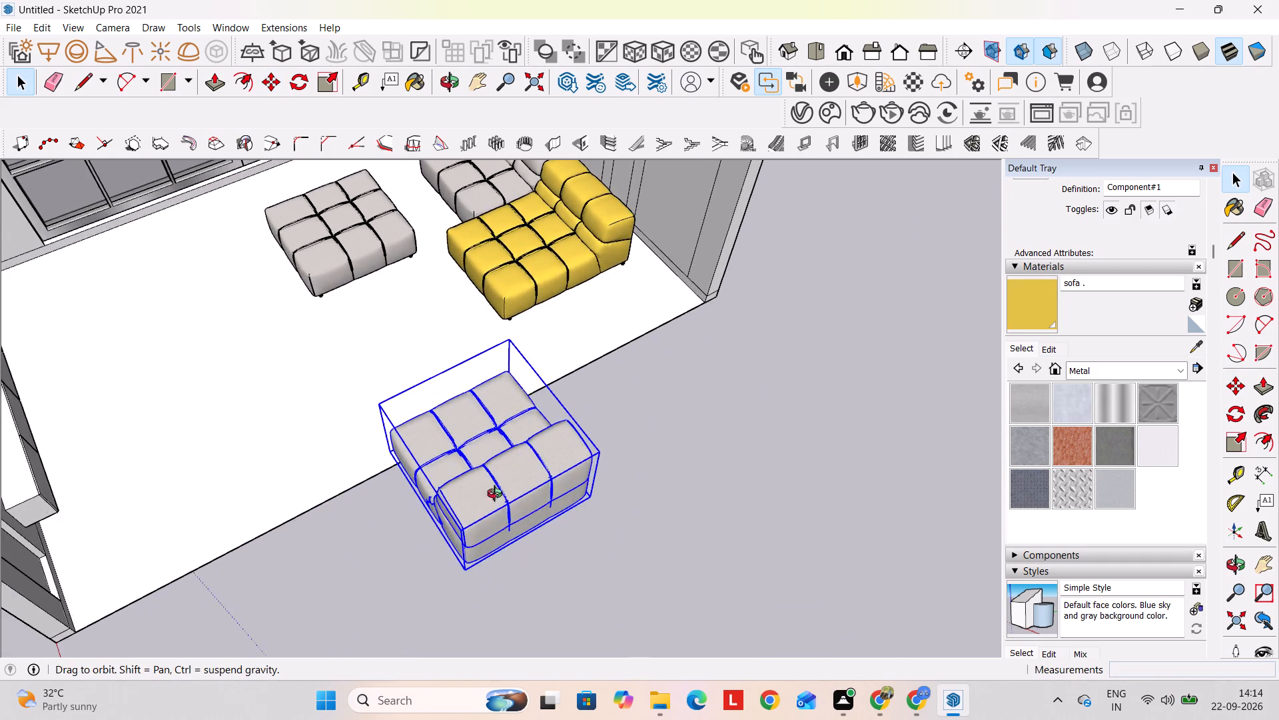
middle_click_drag(498, 495, 837, 552)
middle_click_drag(657, 501, 442, 383)
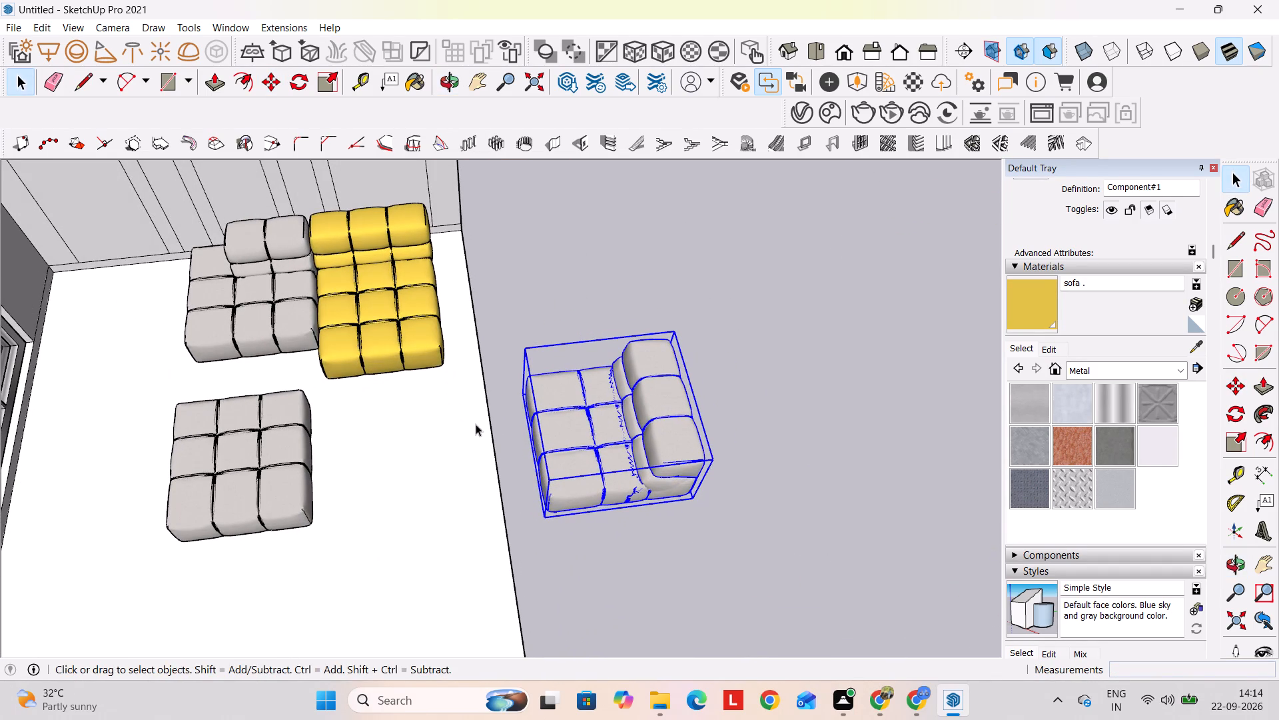
key("m")
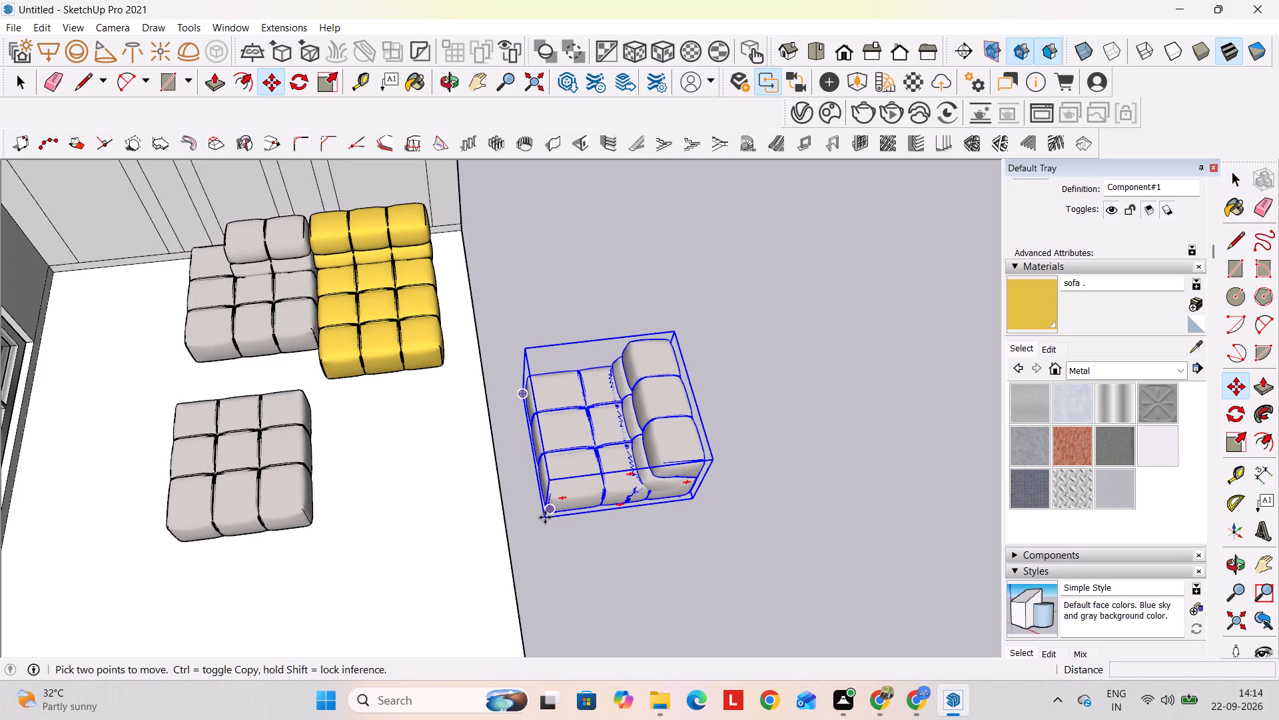
left_click(544, 518)
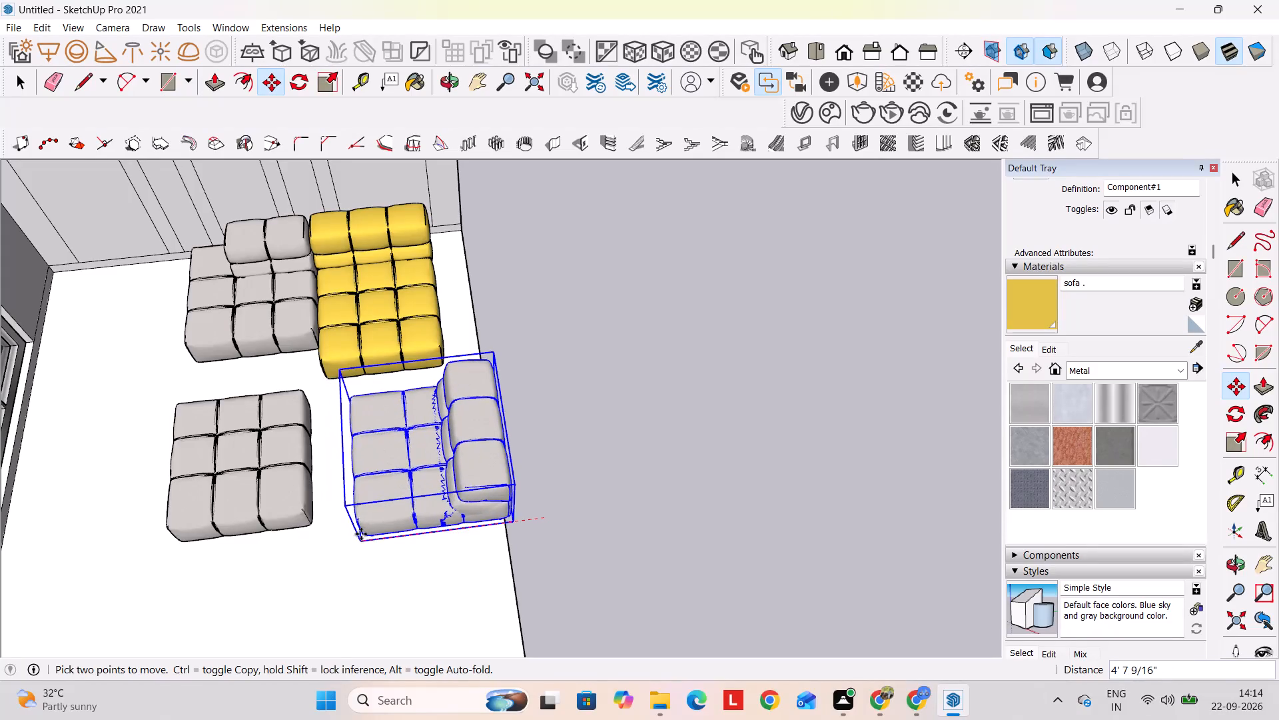
left_click(354, 535)
middle_click_drag(558, 521, 360, 509)
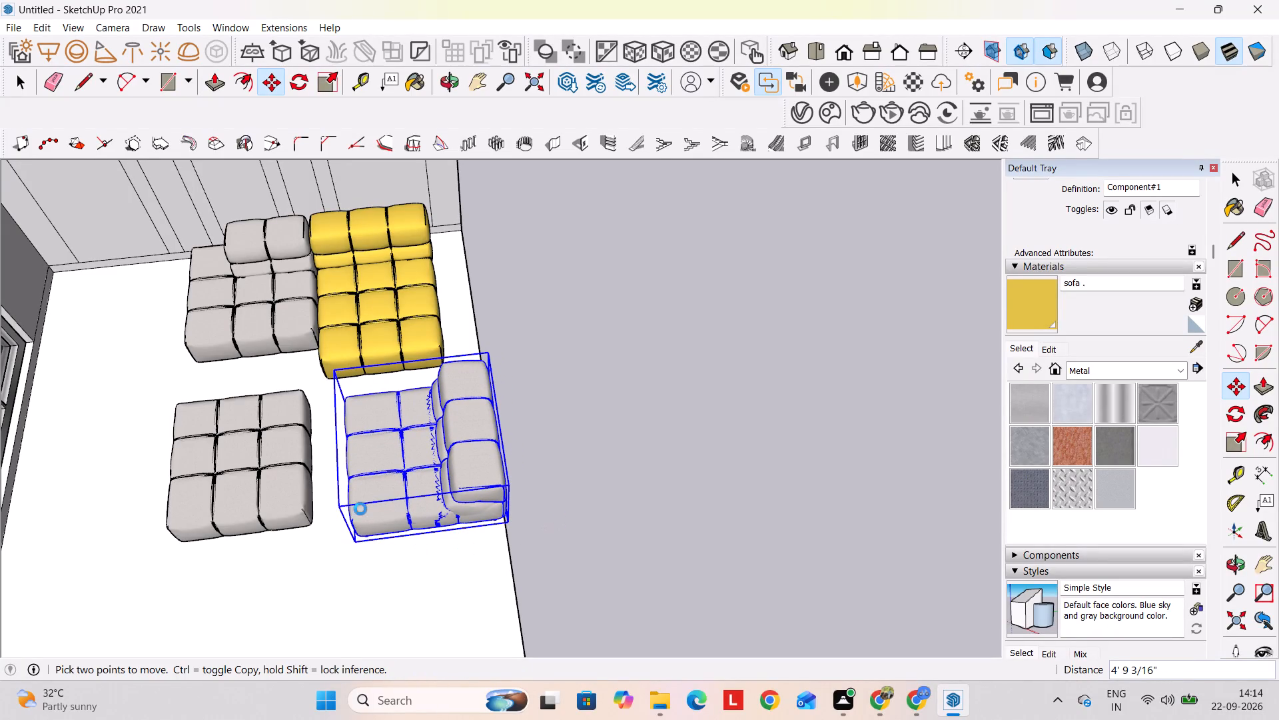
middle_click_drag(360, 509, 185, 453)
left_click(614, 437)
key("space")
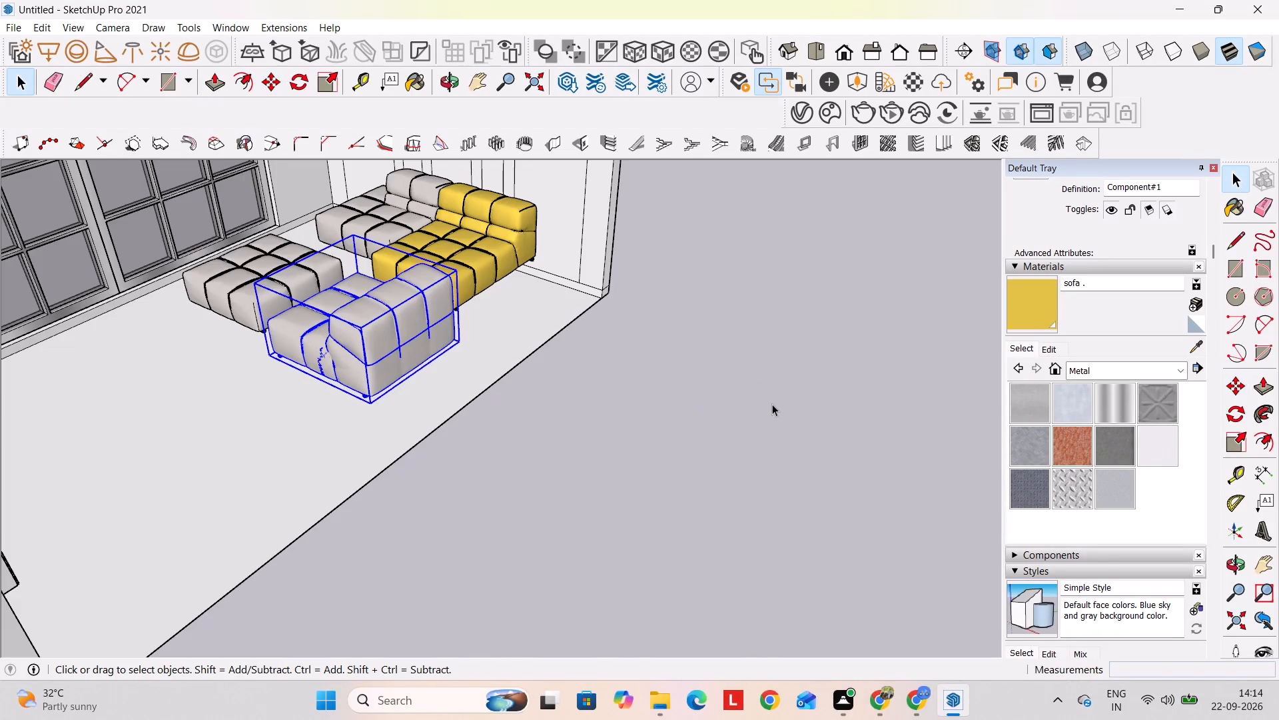
left_click(759, 416)
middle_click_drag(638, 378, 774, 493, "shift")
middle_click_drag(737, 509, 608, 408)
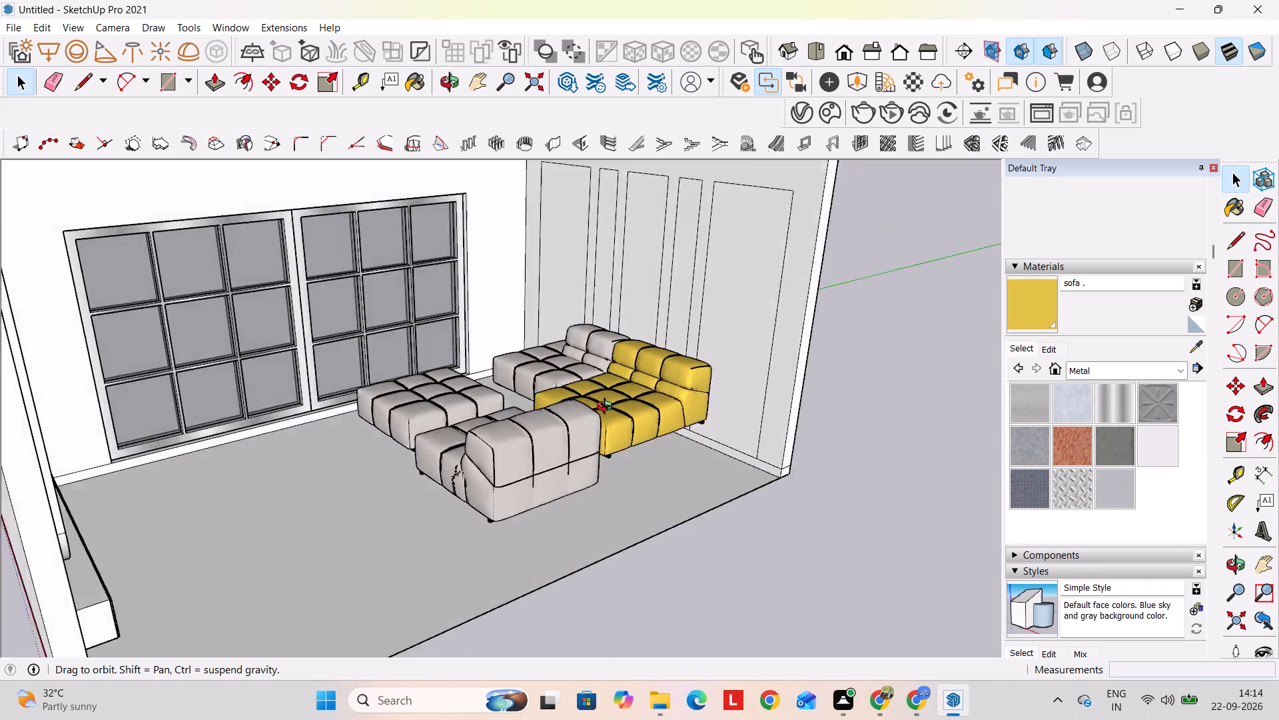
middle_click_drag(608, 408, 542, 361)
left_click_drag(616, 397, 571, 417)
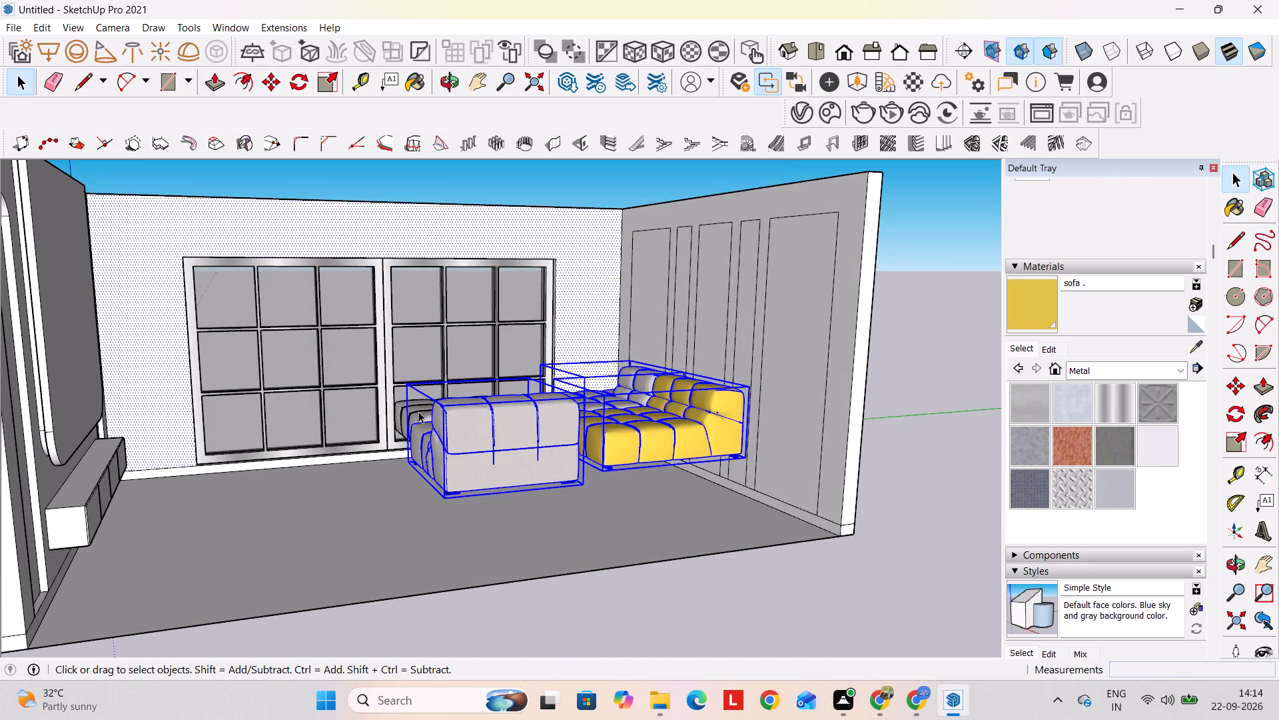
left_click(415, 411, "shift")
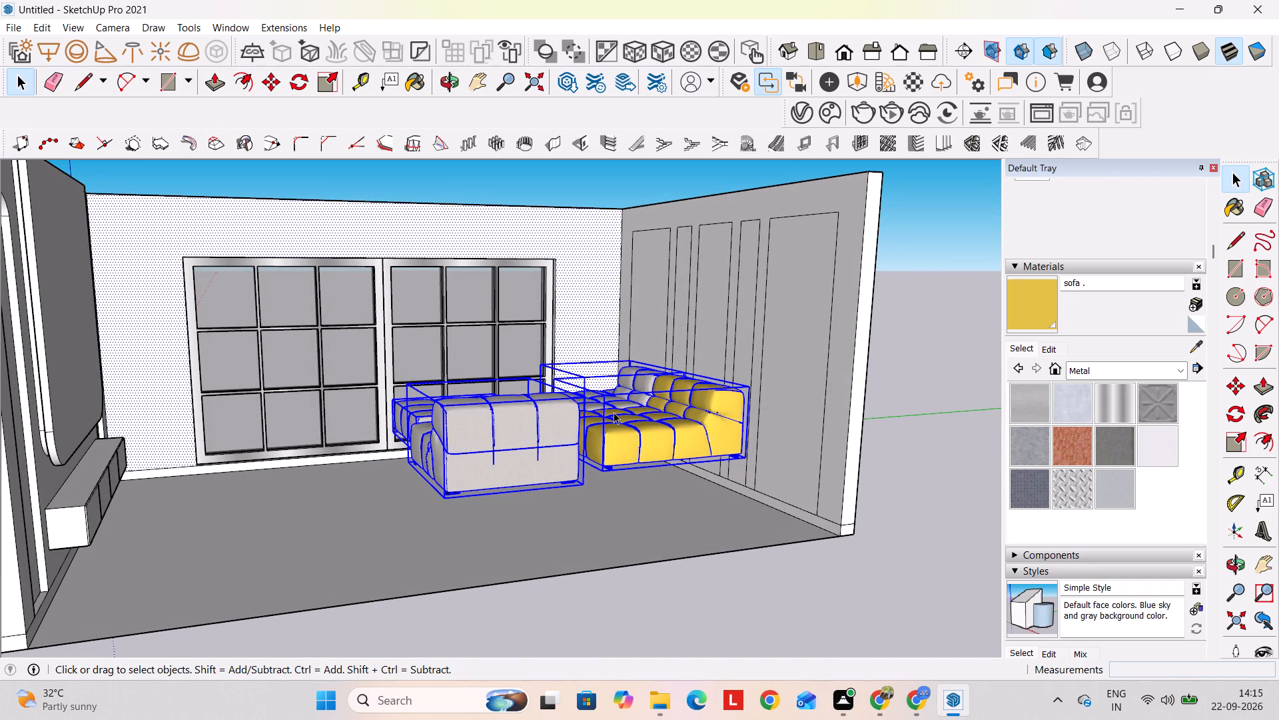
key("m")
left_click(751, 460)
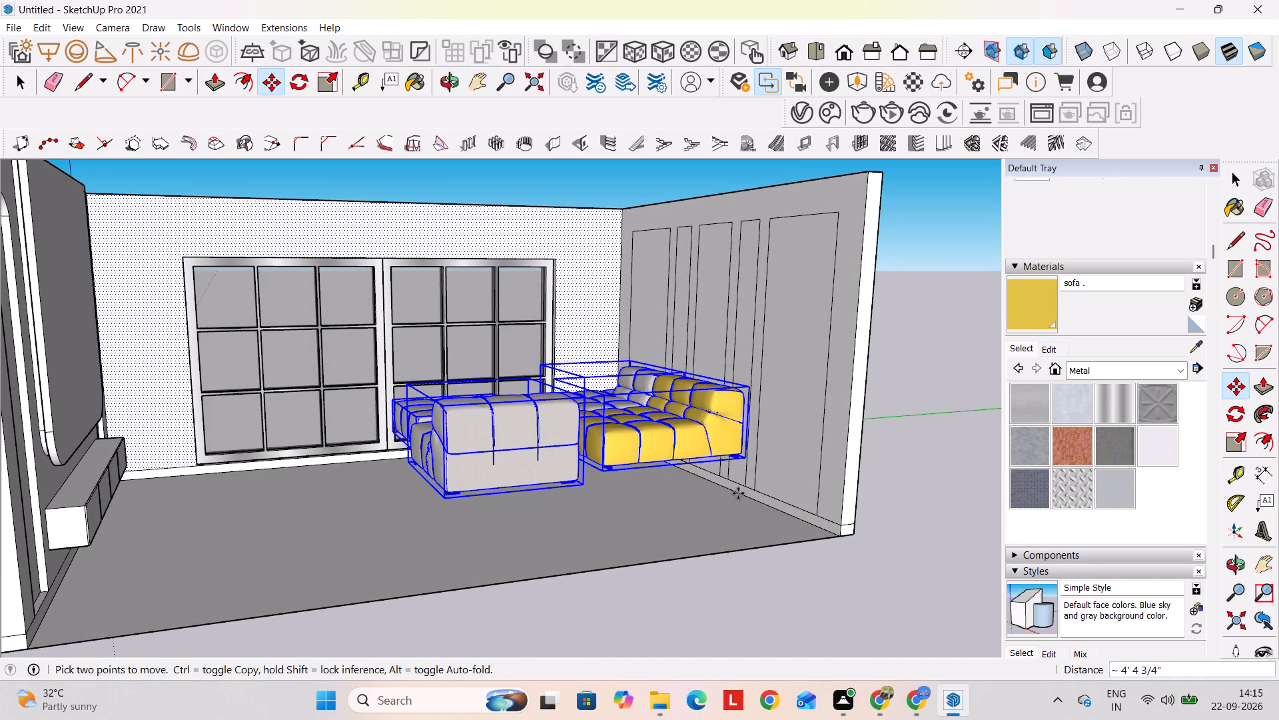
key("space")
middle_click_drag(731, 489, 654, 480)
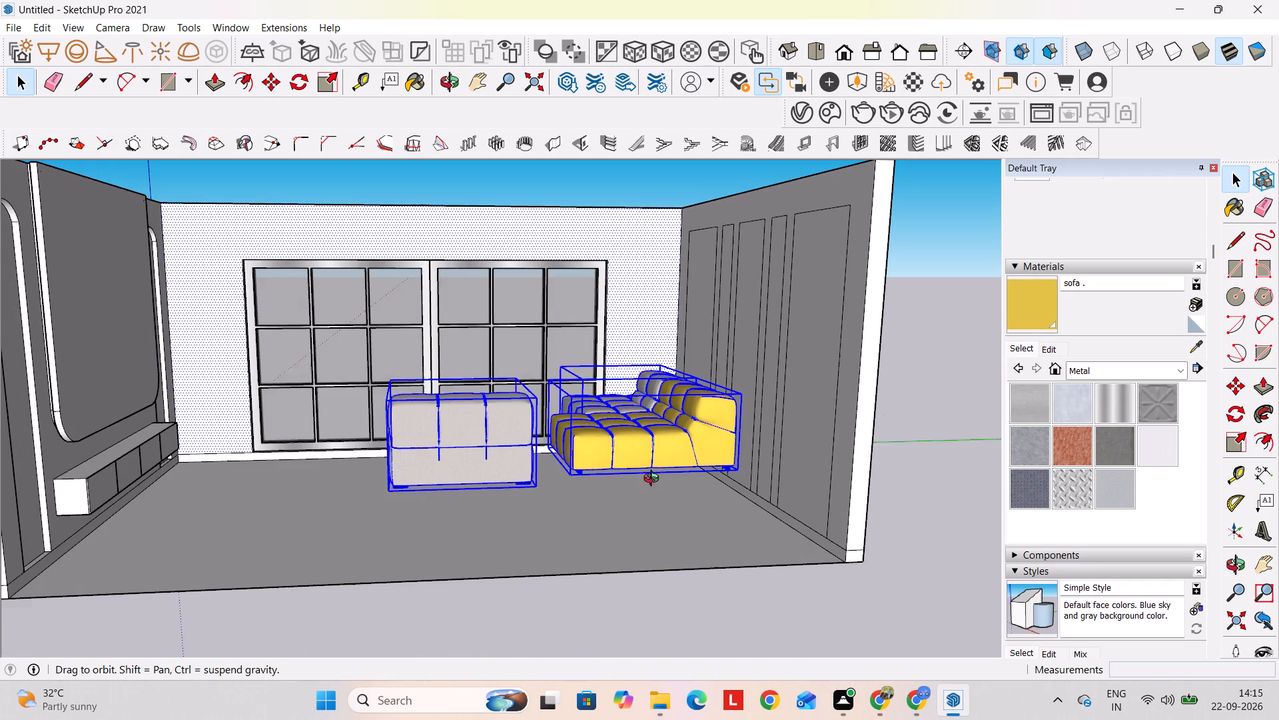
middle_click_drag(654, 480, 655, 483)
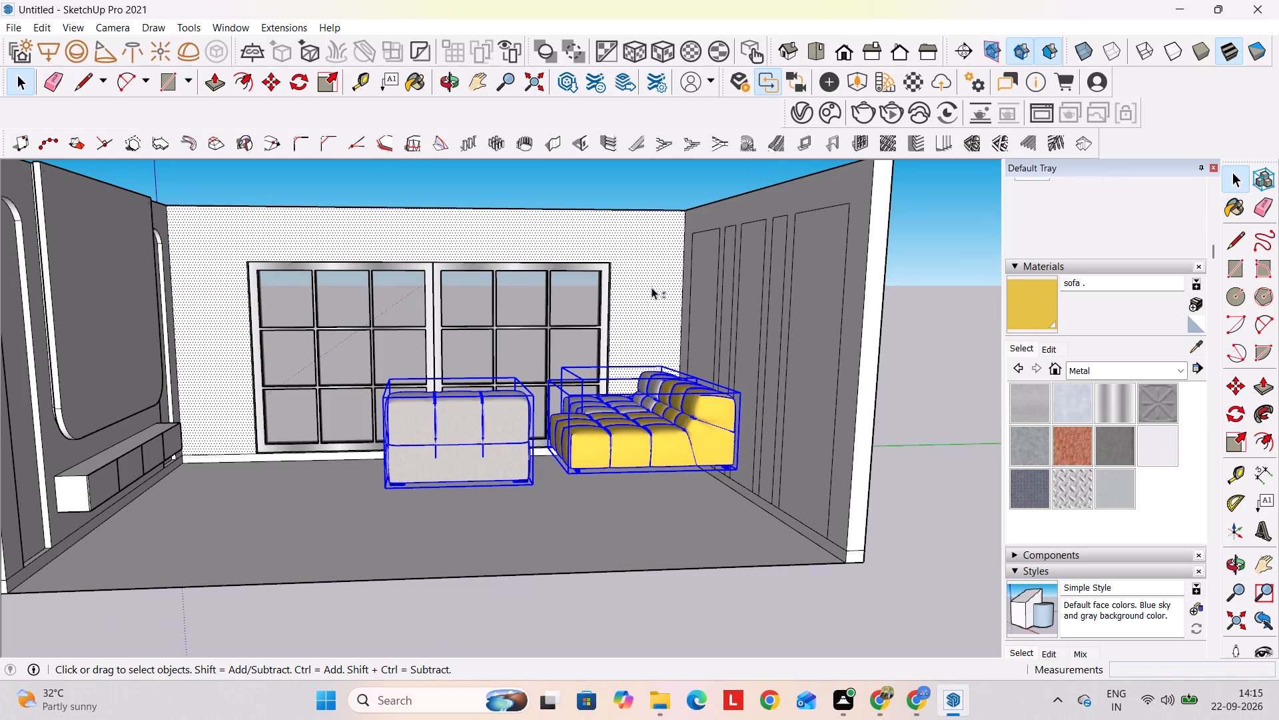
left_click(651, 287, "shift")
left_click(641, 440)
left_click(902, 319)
Lower all four sofa modules together about 2' 3 13/16" along the vertical axis, down to the room floor.
middle_click_drag(909, 330, 909, 473)
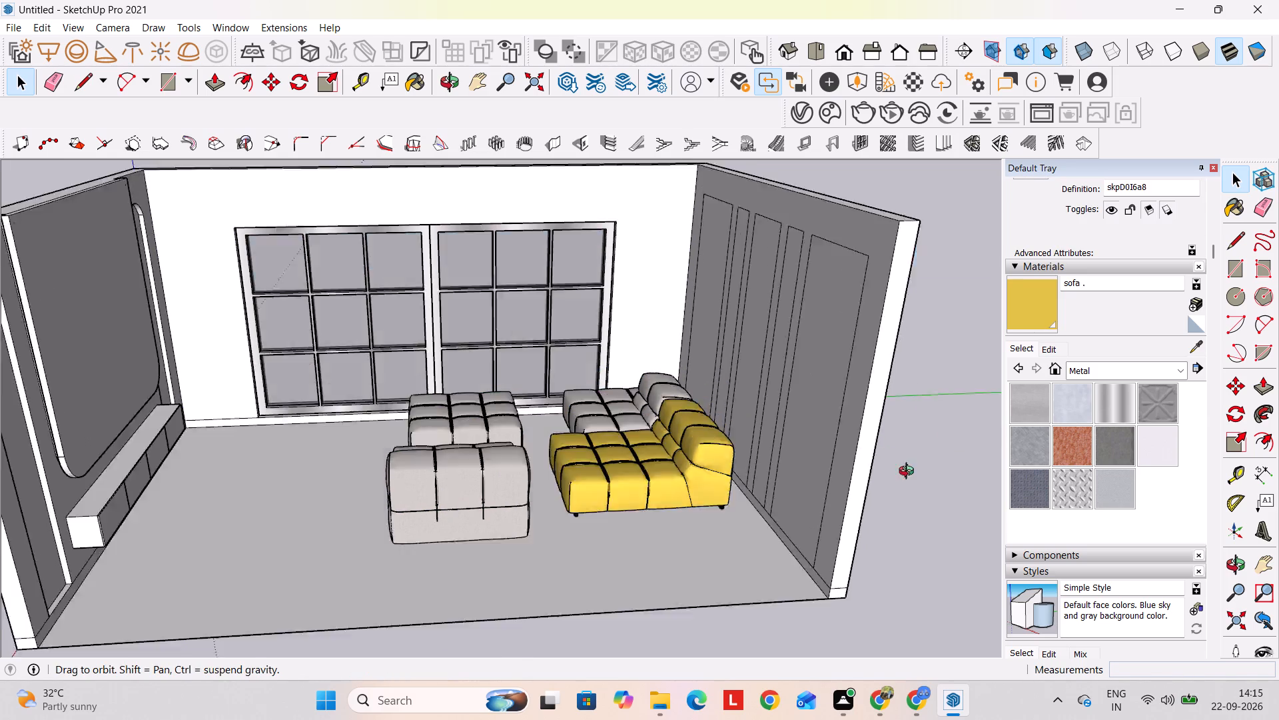
middle_click_drag(909, 473, 895, 545)
left_click(630, 433)
left_click(631, 504, "ctrl")
left_click(468, 522, "ctrl")
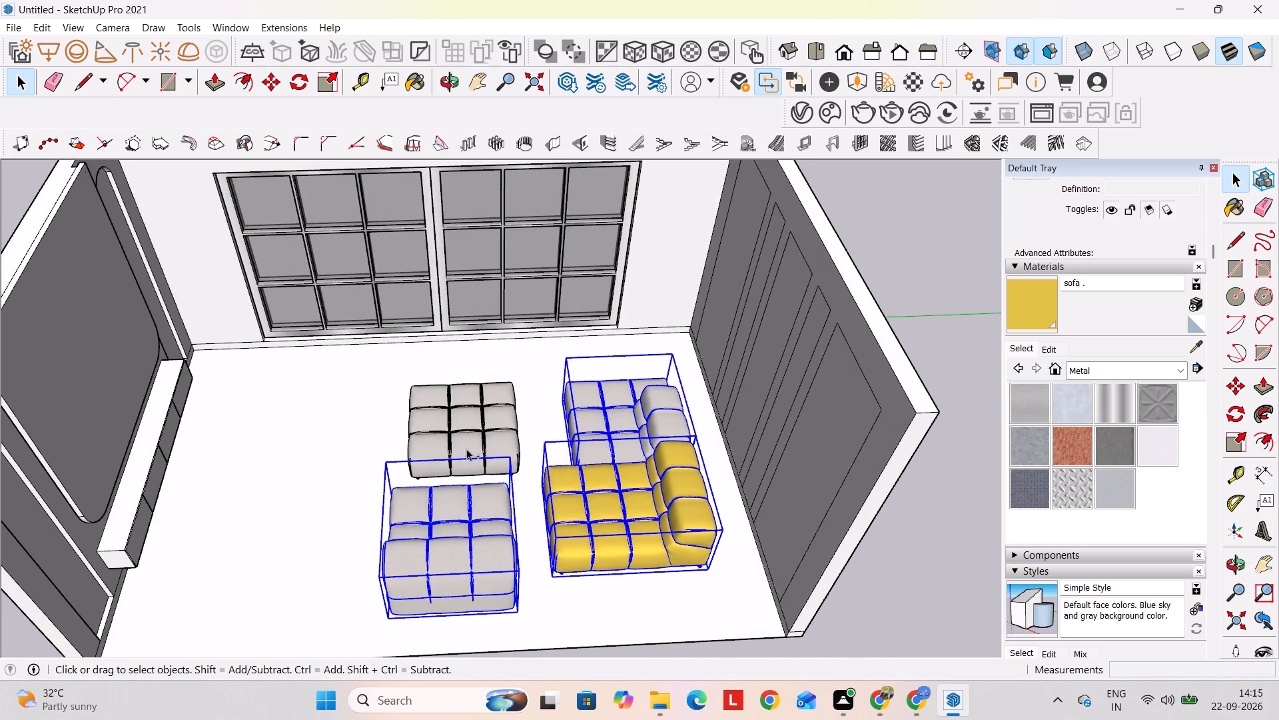
left_click(466, 427, "ctrl")
middle_click_drag(617, 535, 618, 278)
key("m")
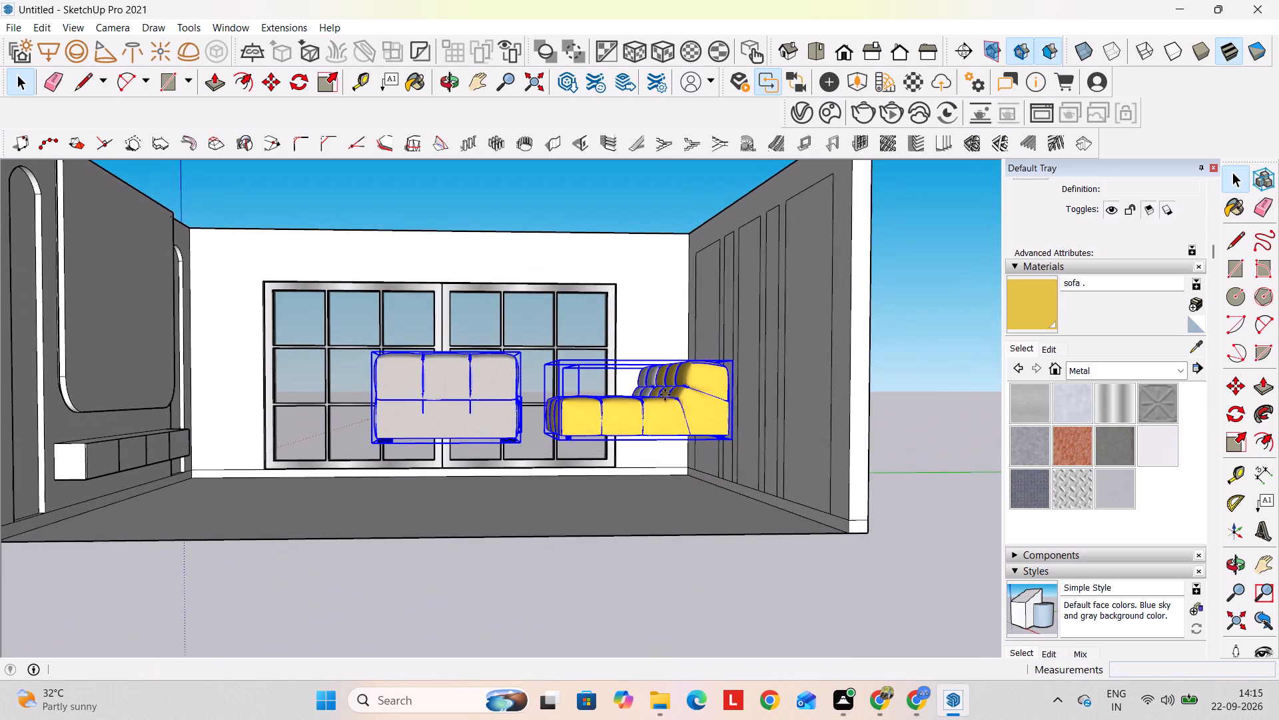
left_click(735, 439)
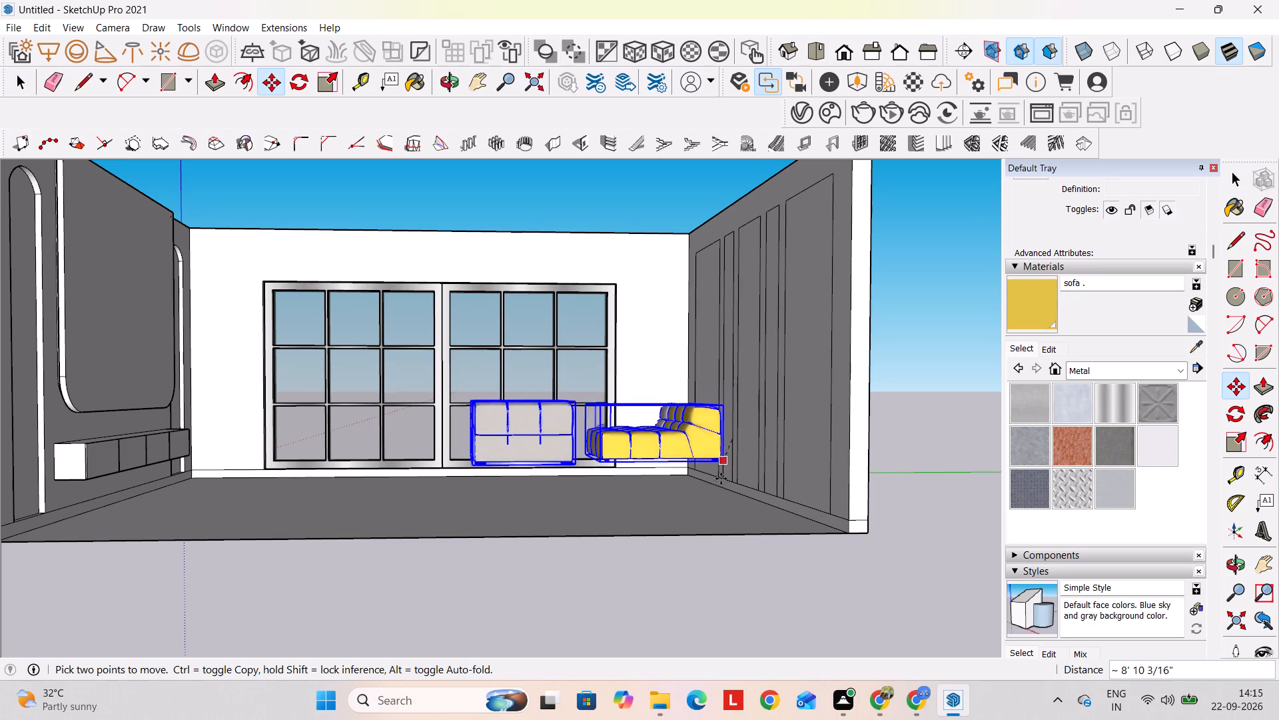
key("Up")
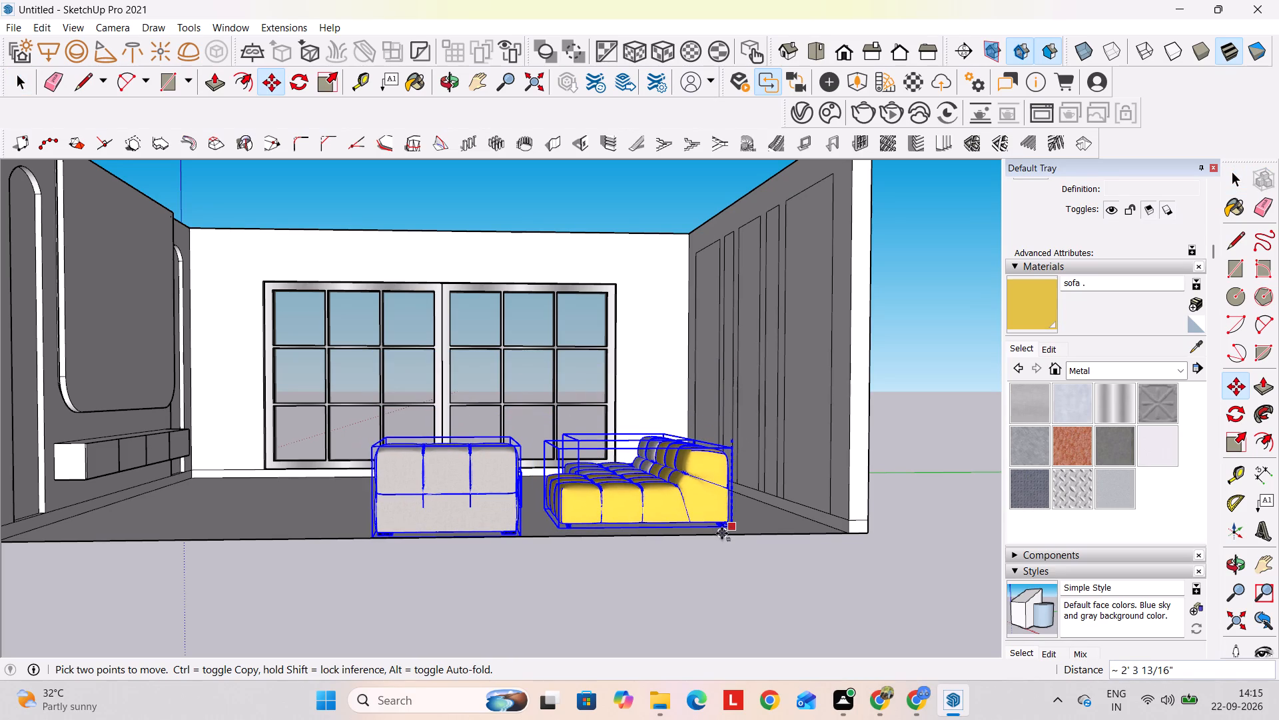
left_click(722, 533)
key("space")
left_click(947, 463)
Move all four sofa modules together about 2' 7" across the floor toward the window wall, parallel to the five-panel end wall.
middle_click_drag(518, 479, 898, 637)
middle_click_drag(558, 495, 563, 517)
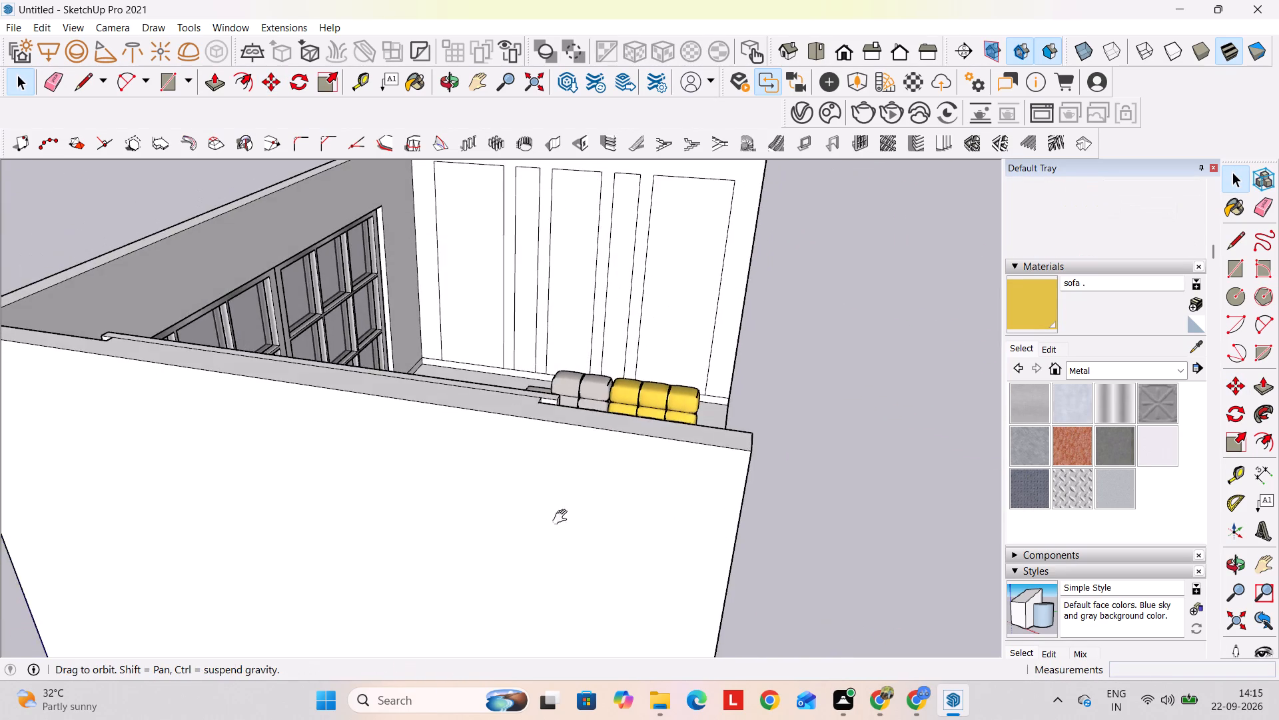
middle_click_drag(563, 517, 623, 640)
middle_click_drag(587, 448, 647, 601)
left_click(639, 415)
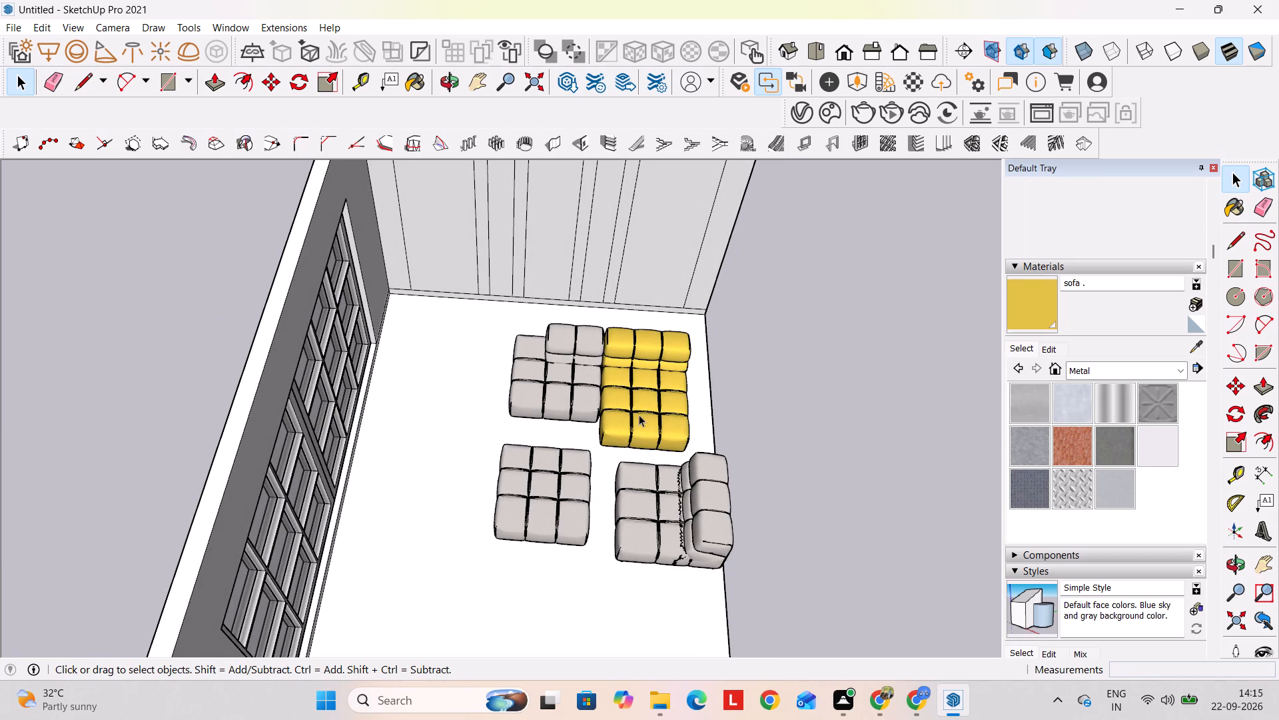
left_click(558, 397, "shift")
left_click(556, 465, "shift")
left_click(661, 492, "shift")
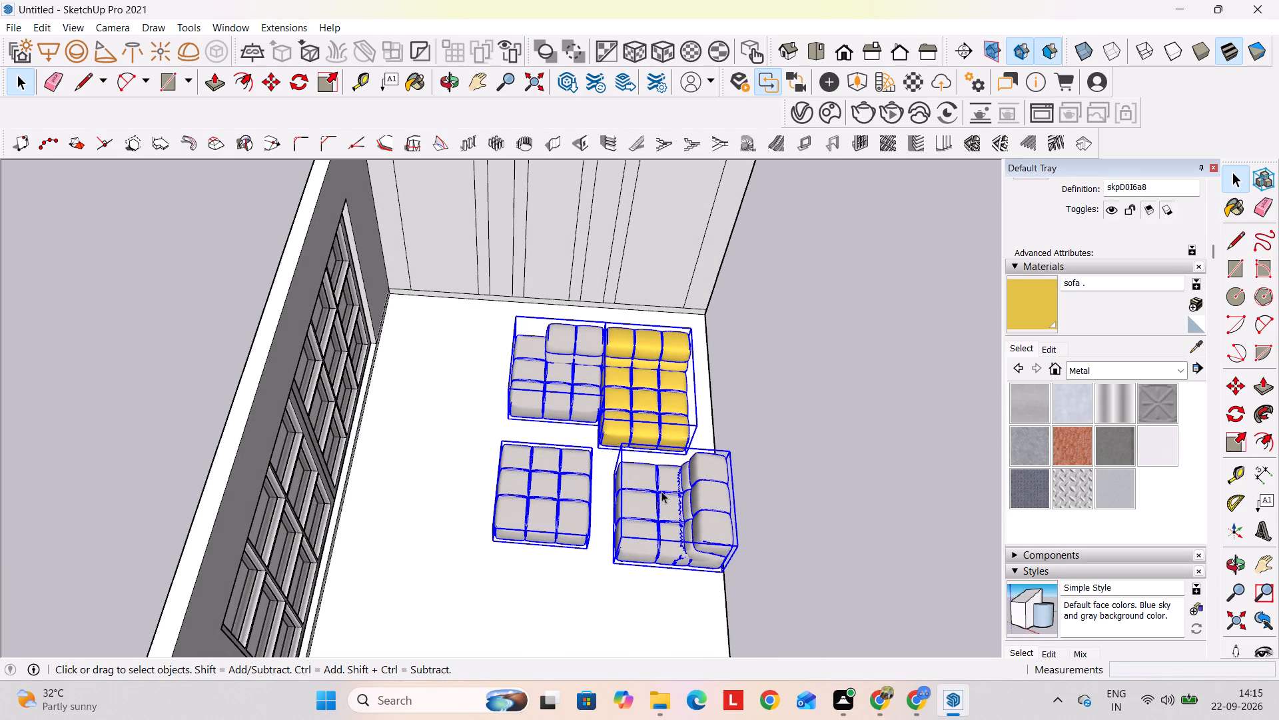
key("m")
left_click(692, 327)
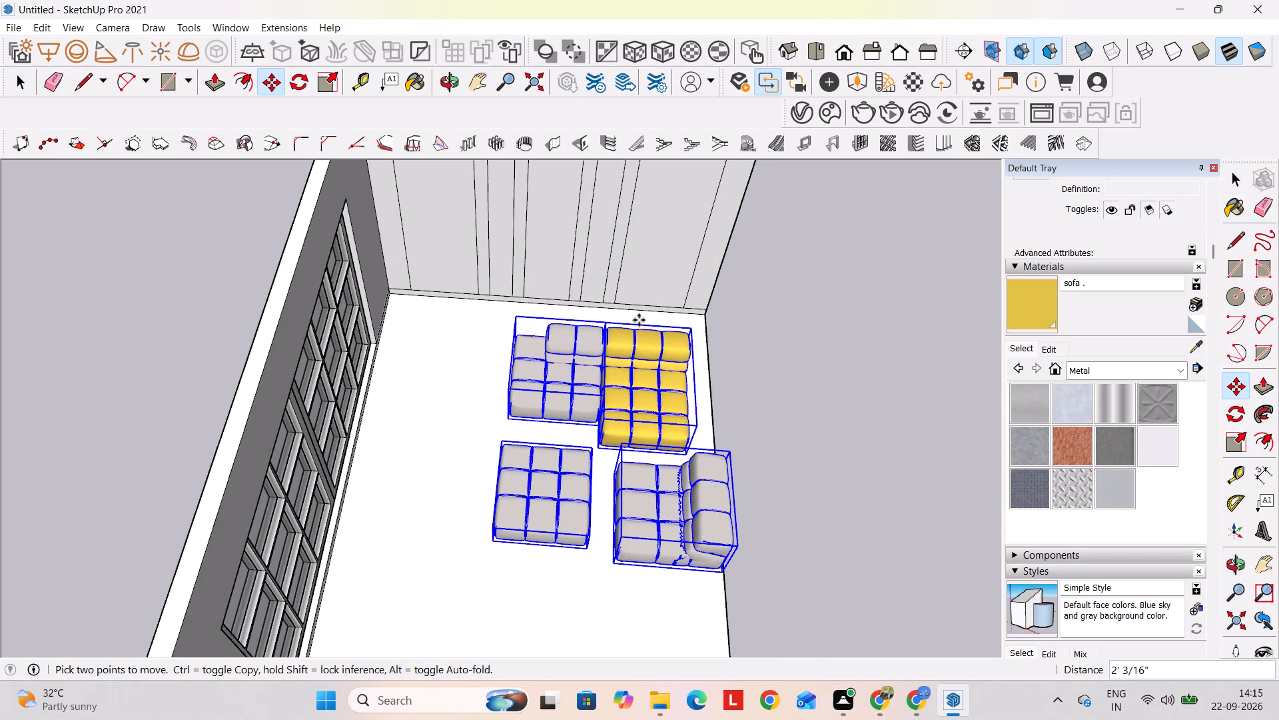
left_click(627, 317)
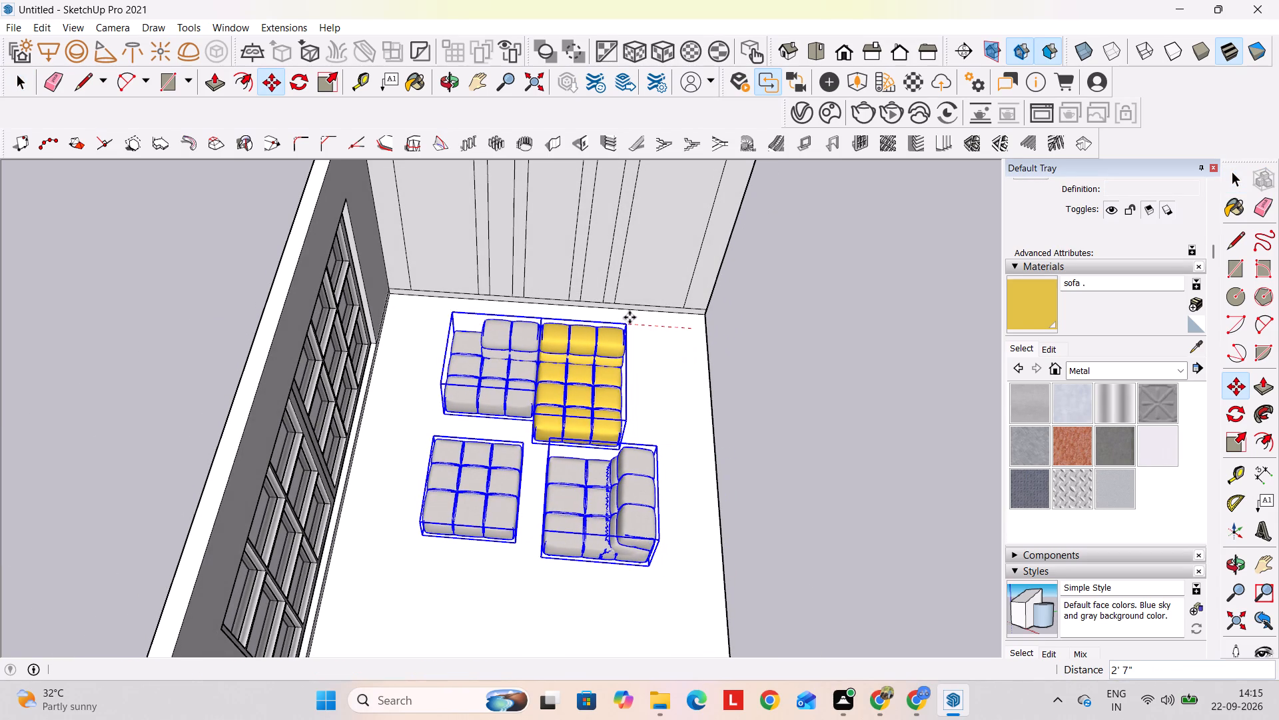
key("space")
left_click(823, 345)
Examine the sofa arrangement within the room from several sides, including the TV-unit wall and the window wall.
middle_click_drag(855, 499, 404, 371)
middle_click_drag(687, 564, 456, 477)
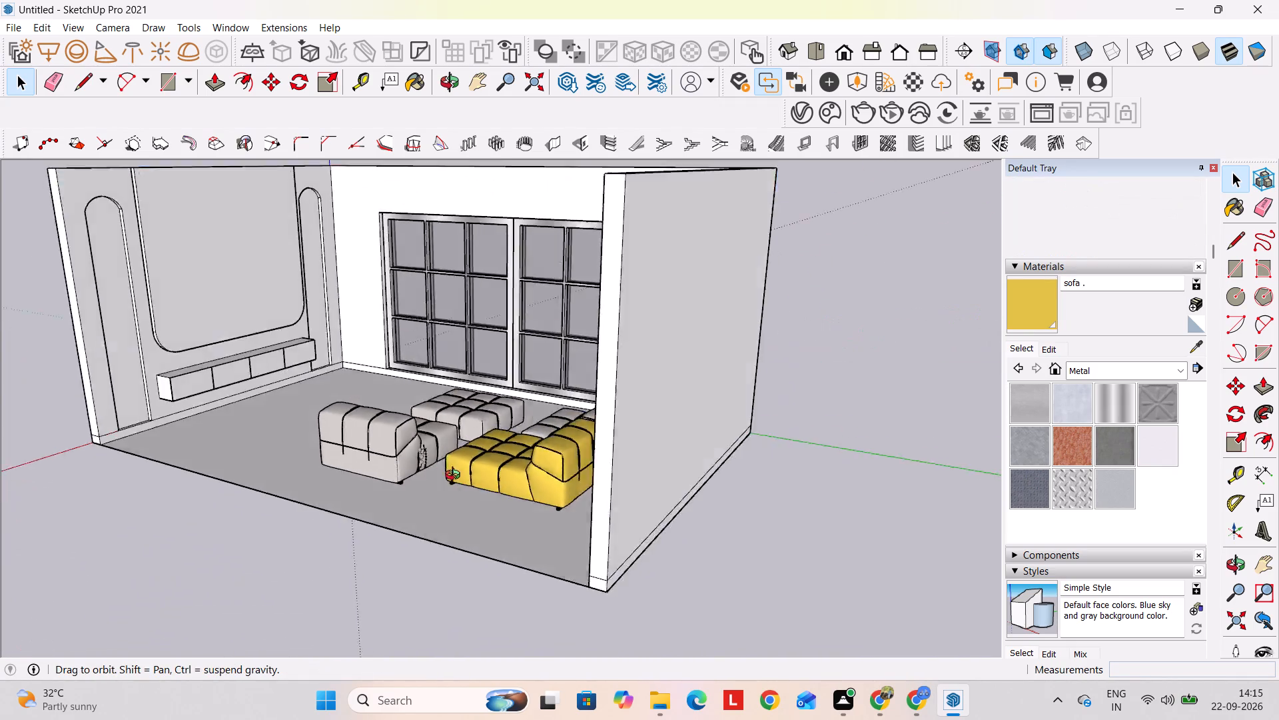
middle_click_drag(456, 477, 426, 453)
middle_click_drag(440, 483, 576, 513)
middle_click_drag(509, 501, 687, 486, "shift")
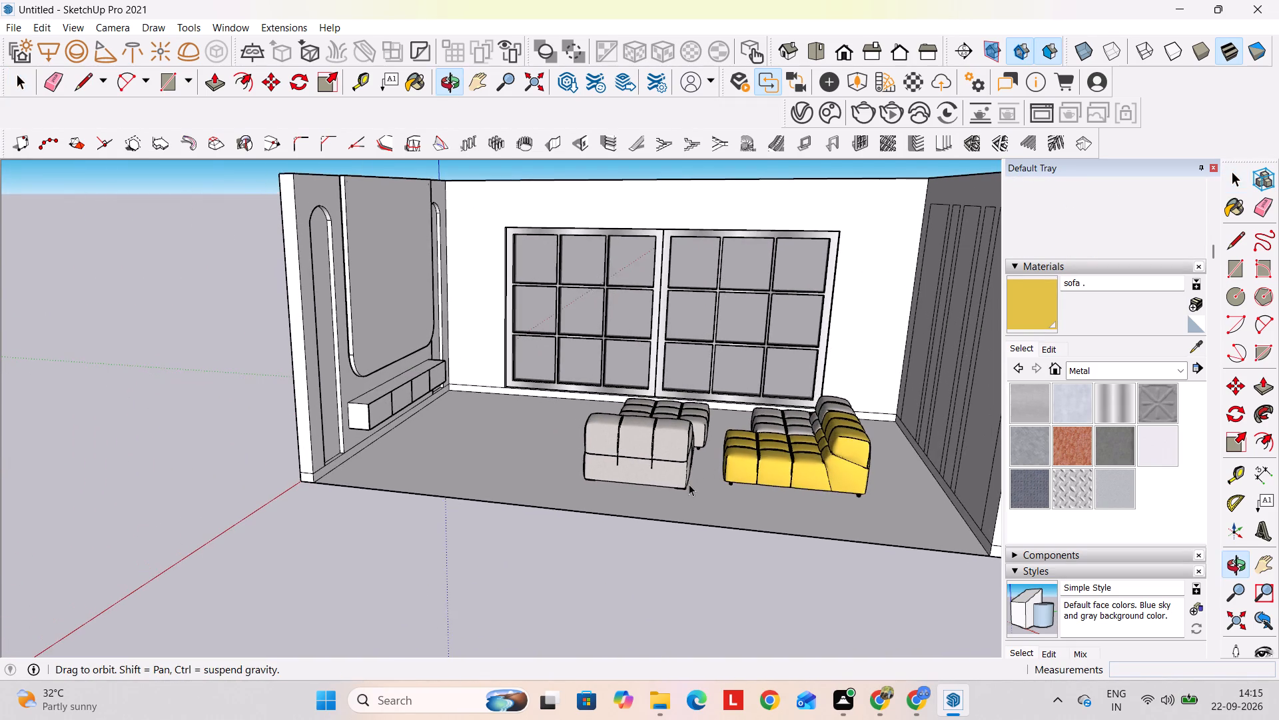
middle_click_drag(727, 491, 486, 515)
middle_click_drag(457, 508, 621, 479, "shift")
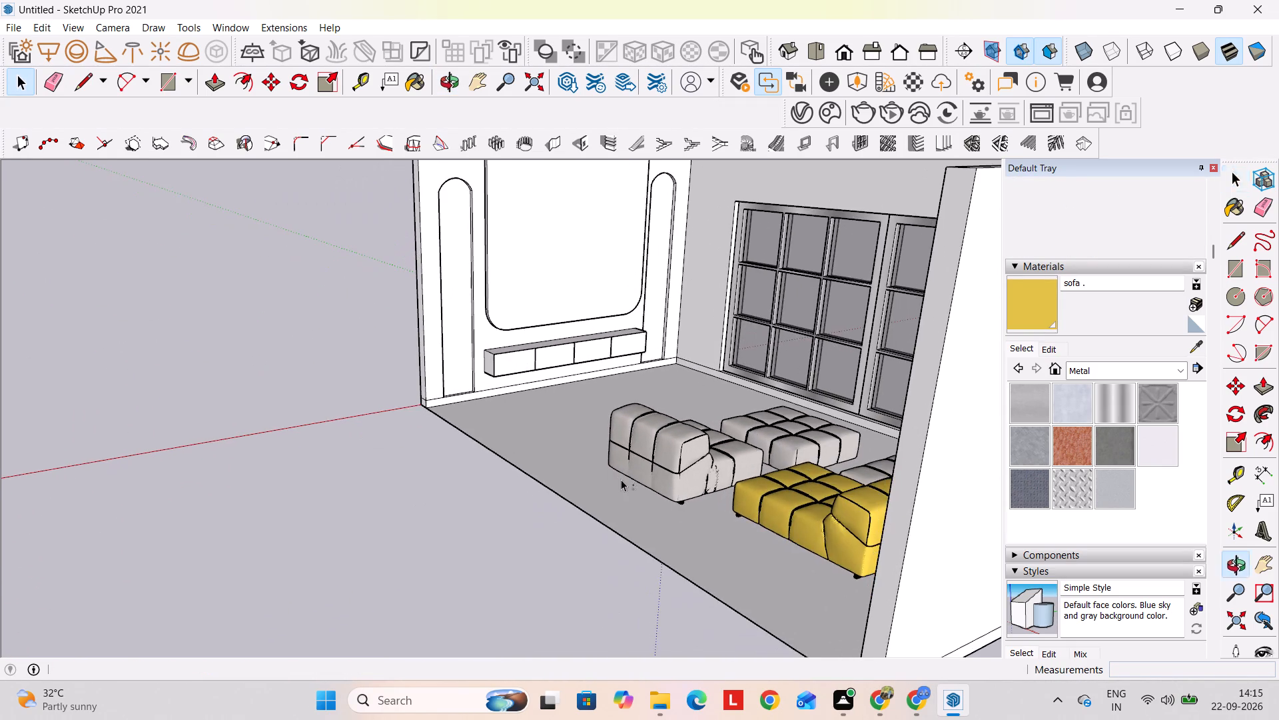
middle_click_drag(583, 476, 638, 583)
middle_click_drag(627, 493, 580, 593, "shift")
middle_click_drag(588, 587, 447, 539)
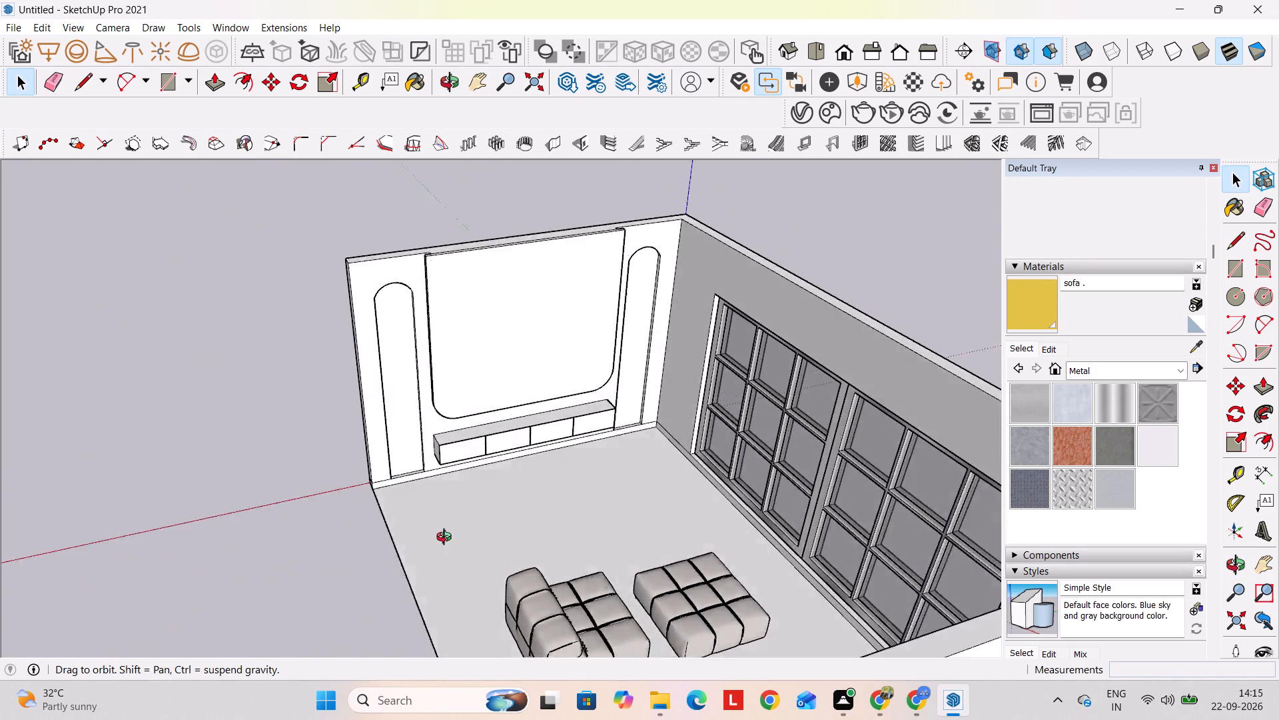
middle_click_drag(447, 539, 414, 485)
middle_click_drag(524, 429, 886, 551)
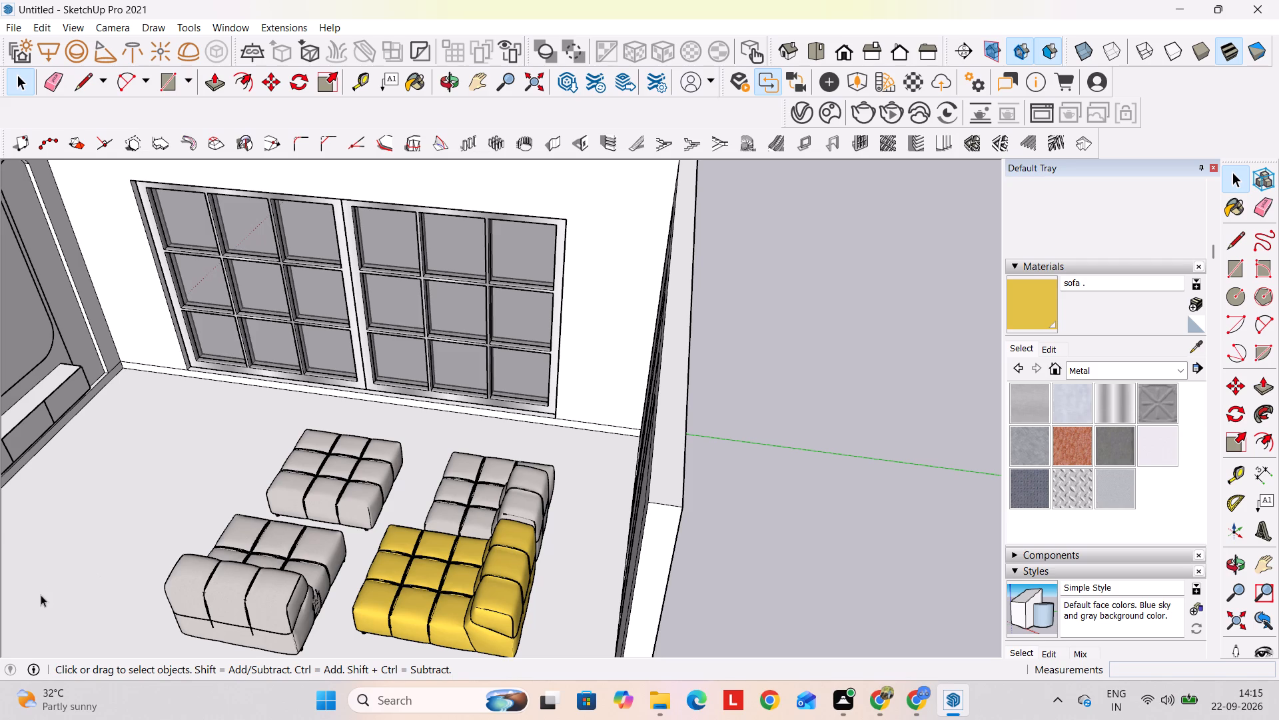
Build circular grille tubes 1" in diameter along the top and side edges of all five end-wall panels.
middle_click_drag(236, 517, 755, 513)
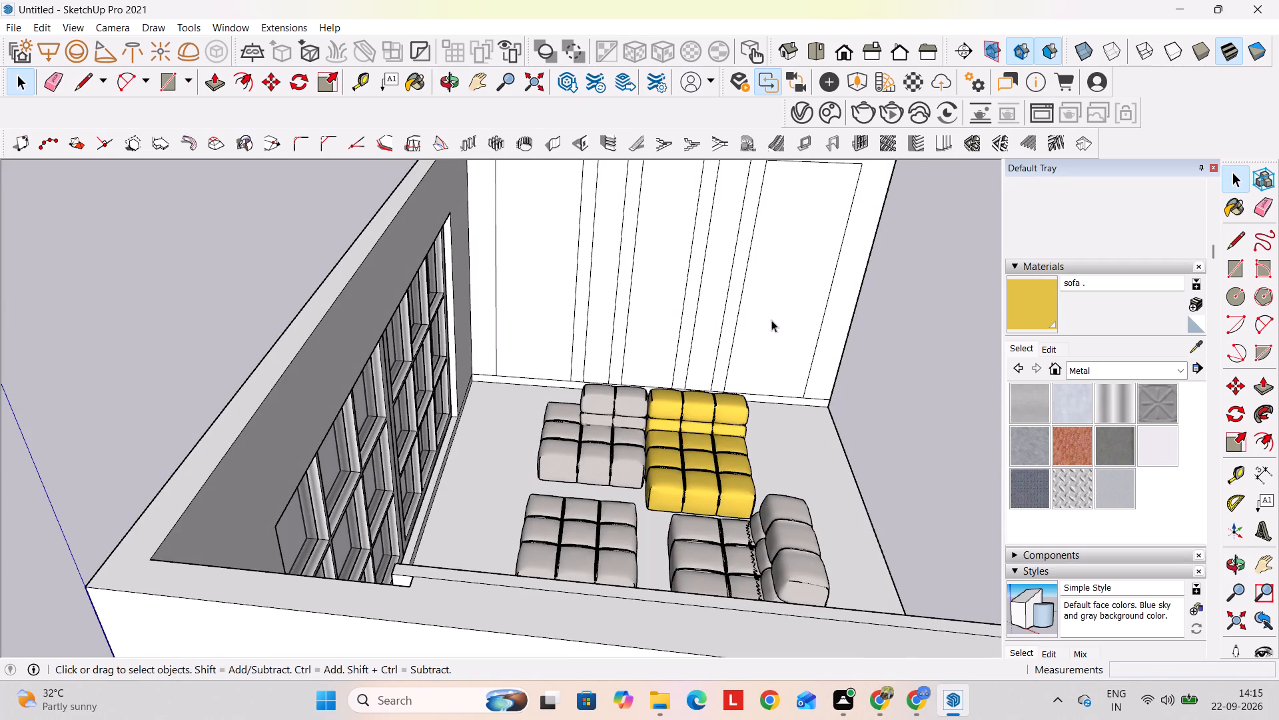
middle_click_drag(731, 356, 657, 499, "shift")
middle_click_drag(638, 504, 689, 457)
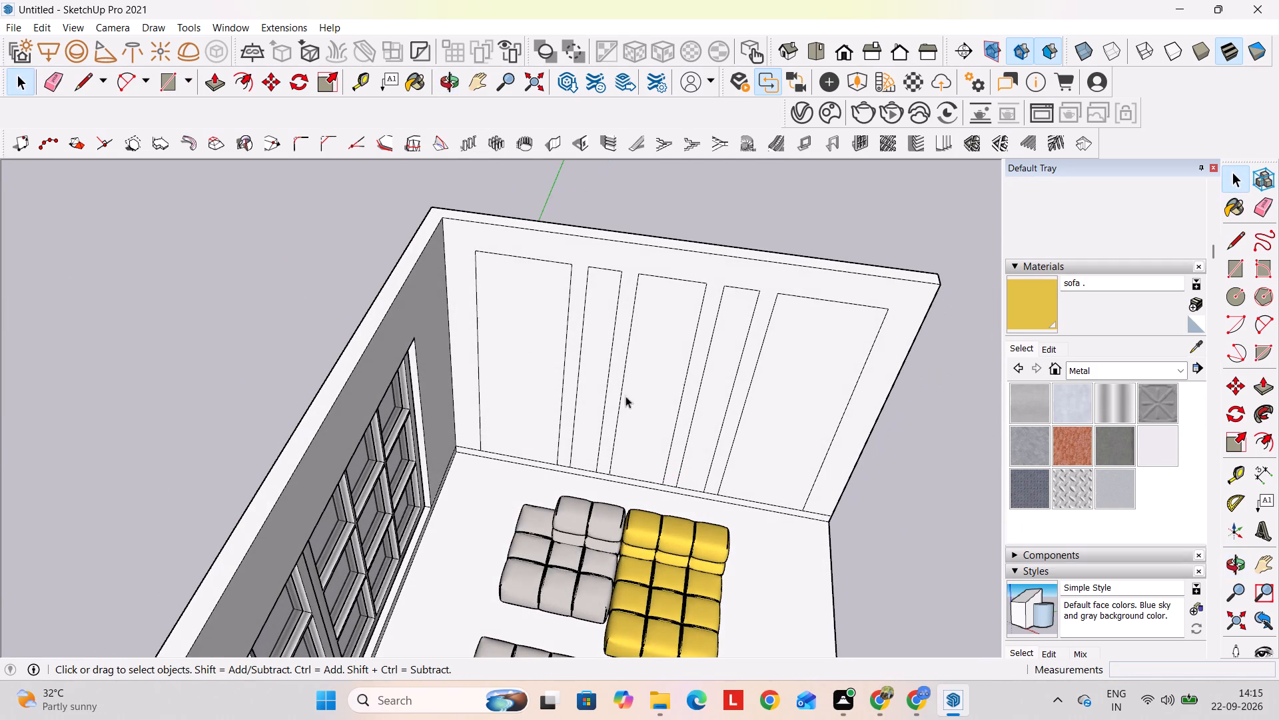
left_click(476, 303, "shift")
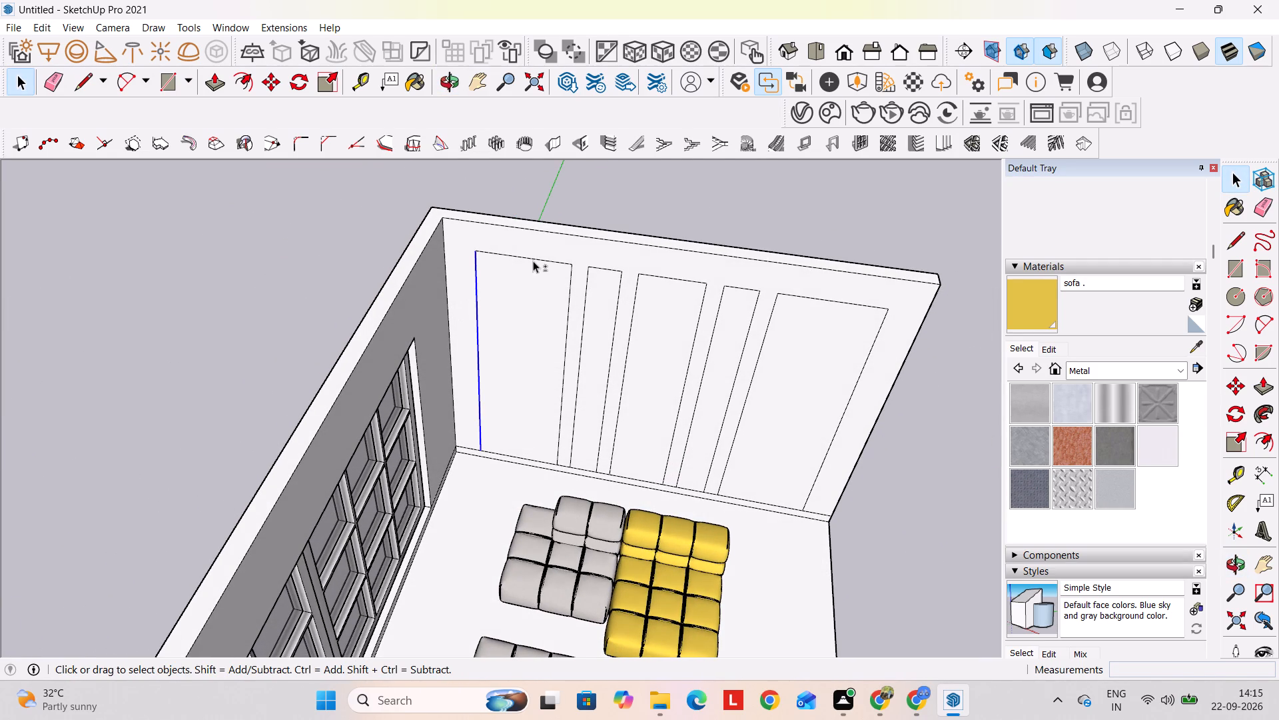
left_click(533, 261, "shift")
left_click(570, 301, "shift")
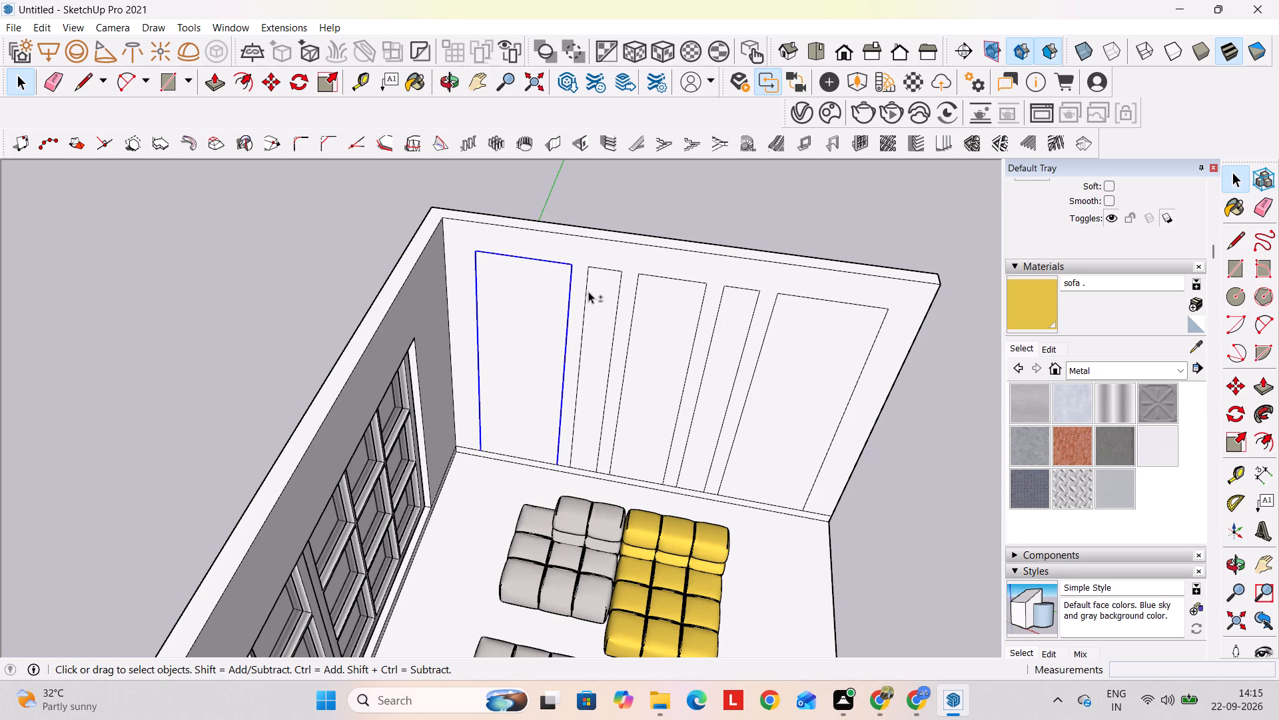
left_click(588, 291, "shift")
left_click(612, 273, "shift")
left_click(622, 295, "shift")
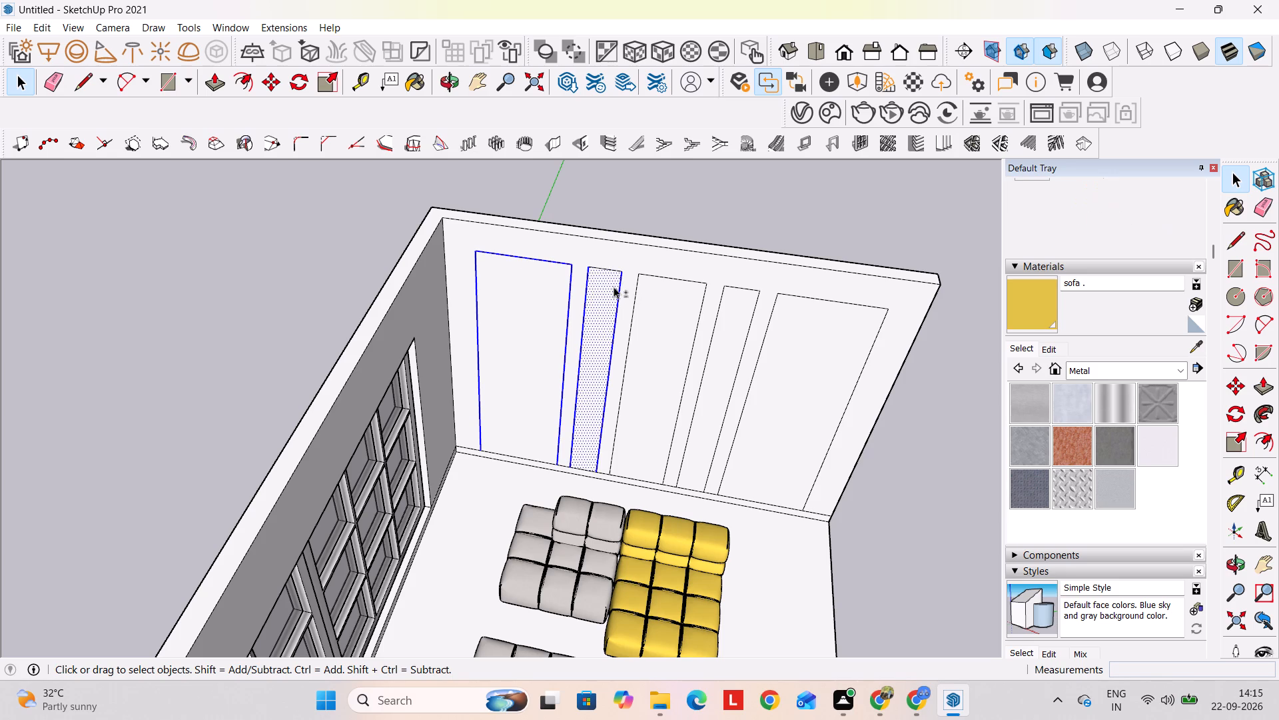
left_click(609, 269, "shift")
left_click(607, 287, "shift")
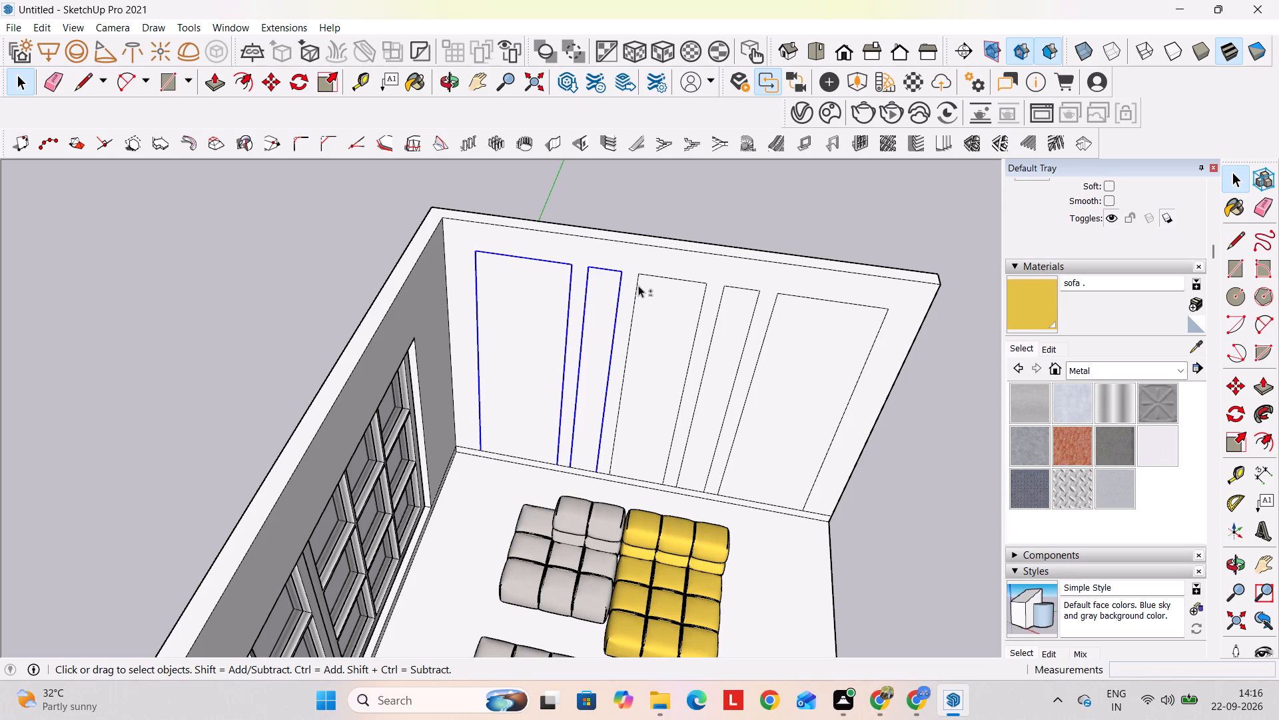
left_click(638, 285, "shift")
left_click(661, 278, "shift")
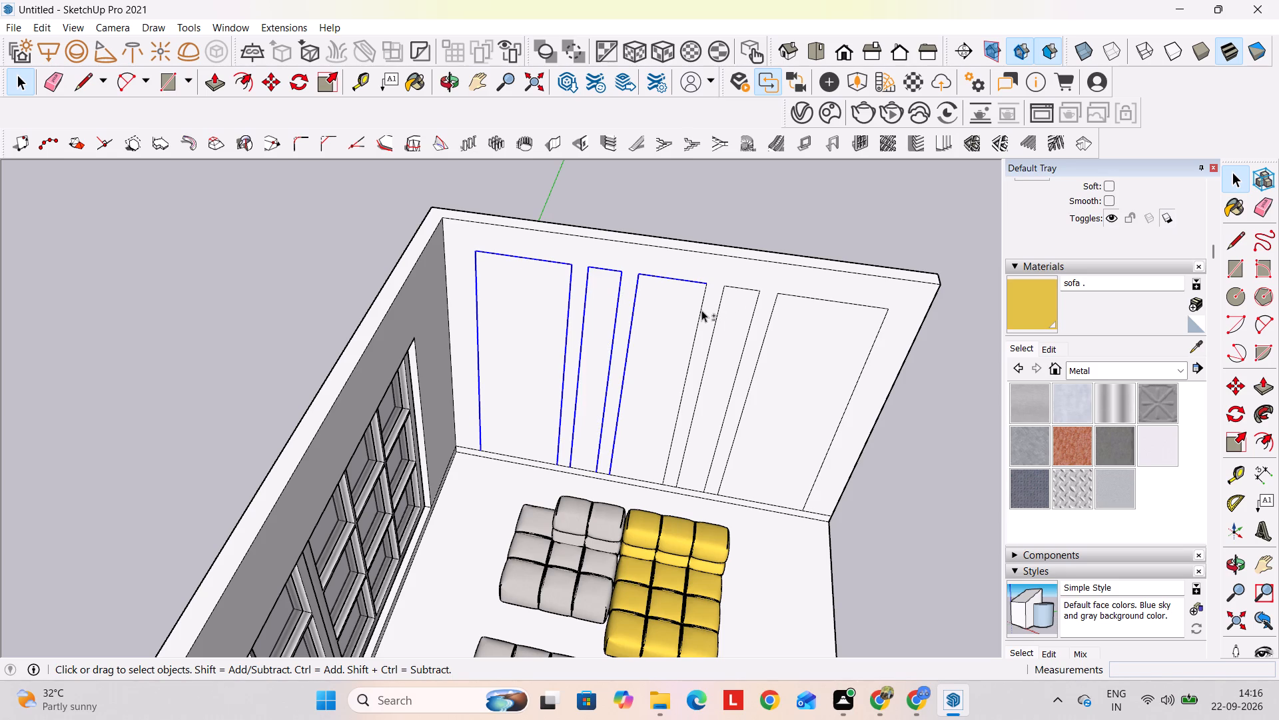
left_click(701, 310, "shift")
left_click(721, 299, "shift")
left_click(738, 288, "shift")
left_click(756, 307, "shift")
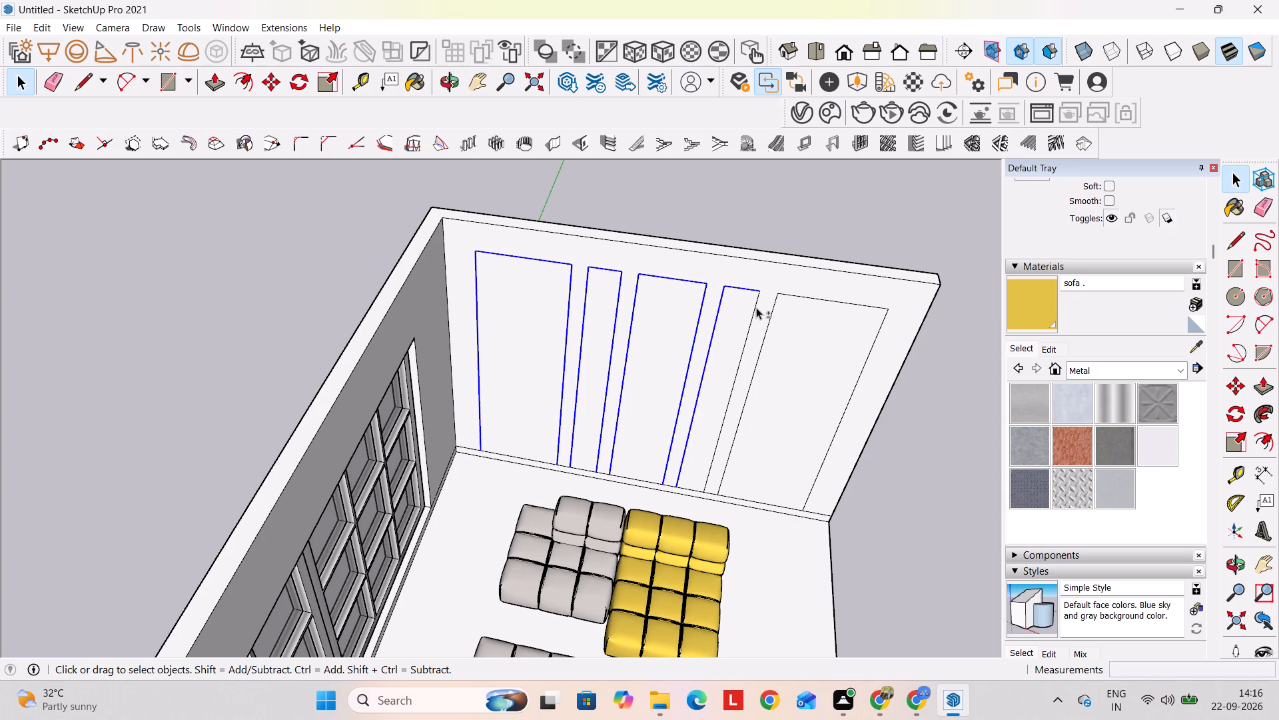
left_click(773, 317, "shift")
left_click(806, 297, "shift")
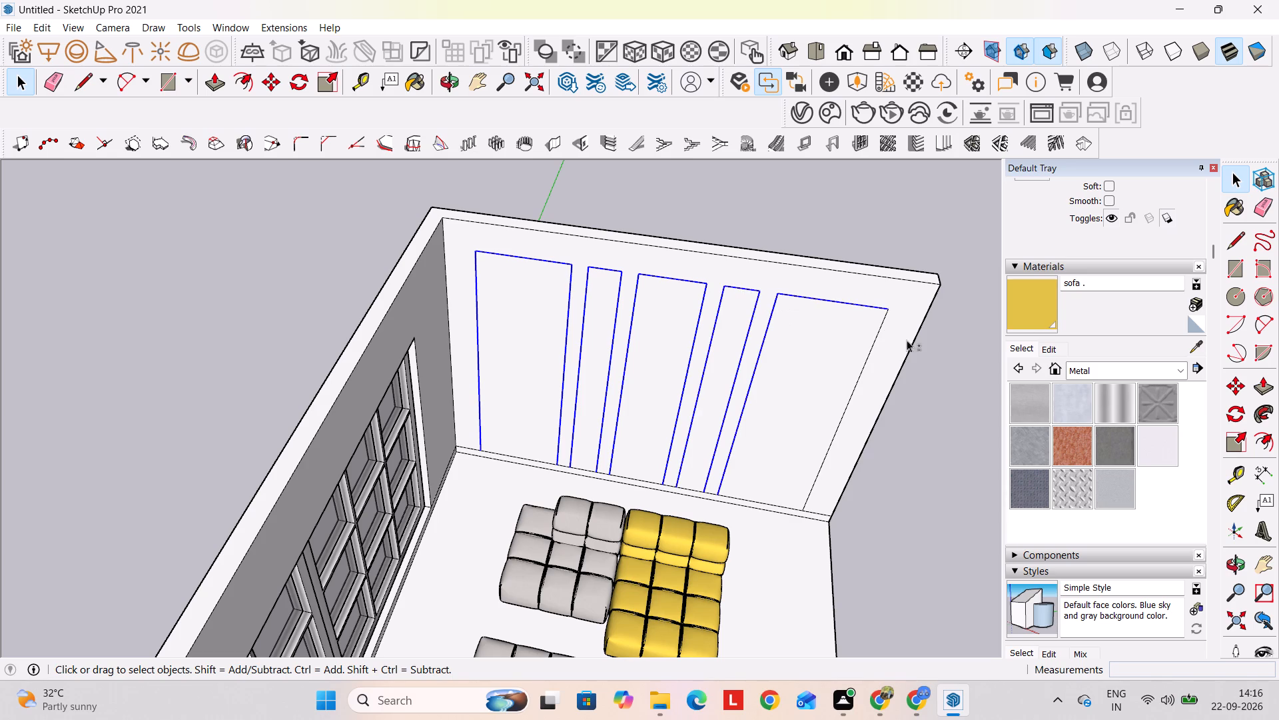
left_click(867, 356, "shift")
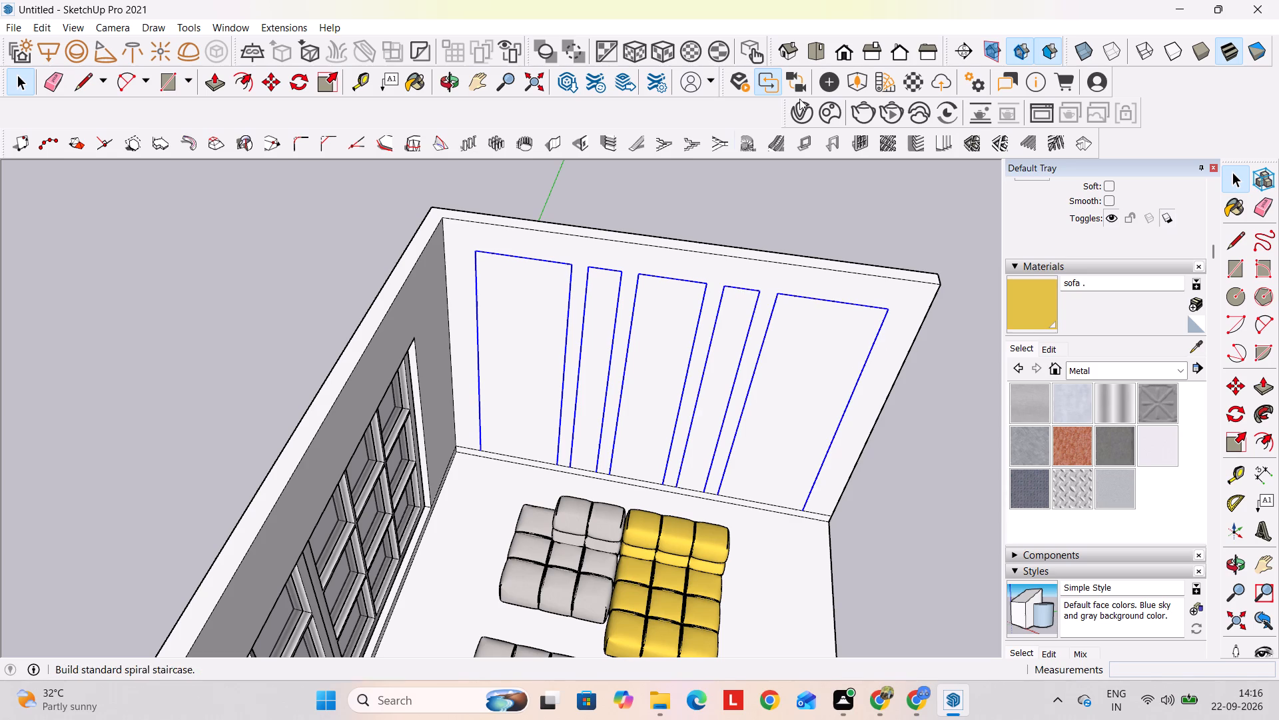
left_click(1002, 147)
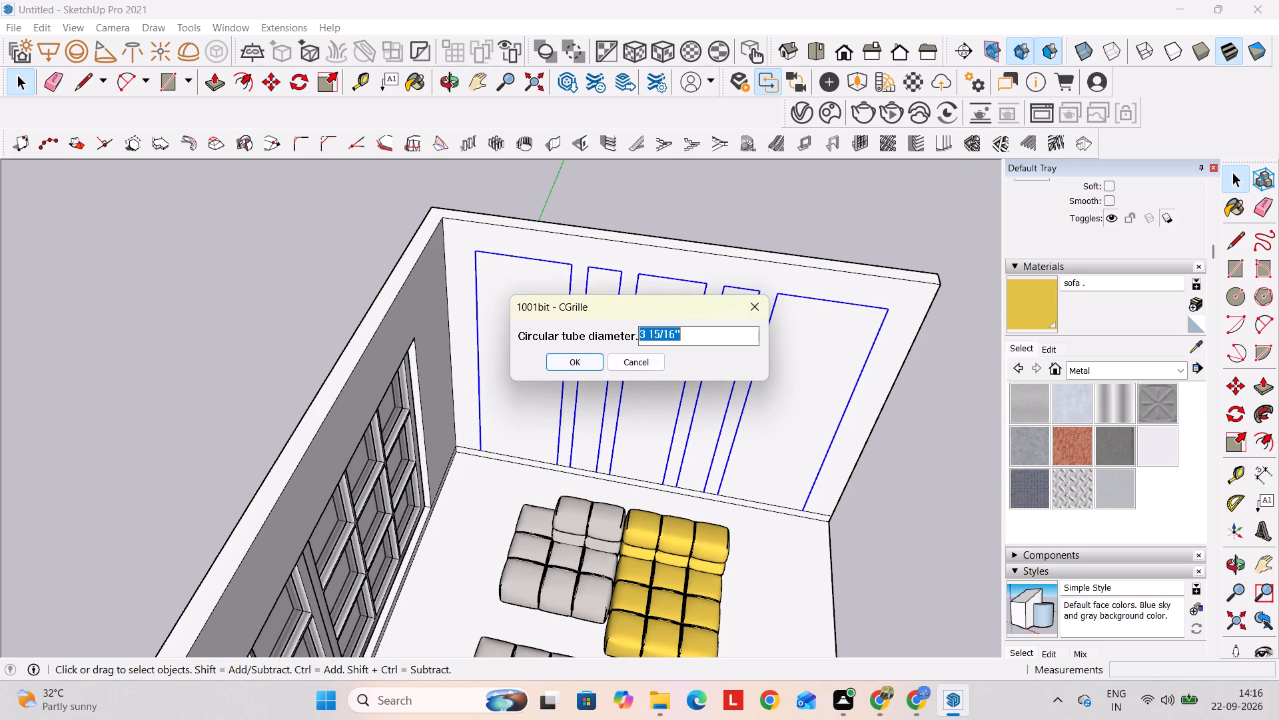
key("BackSpace")
type("1\"")
key("Return")
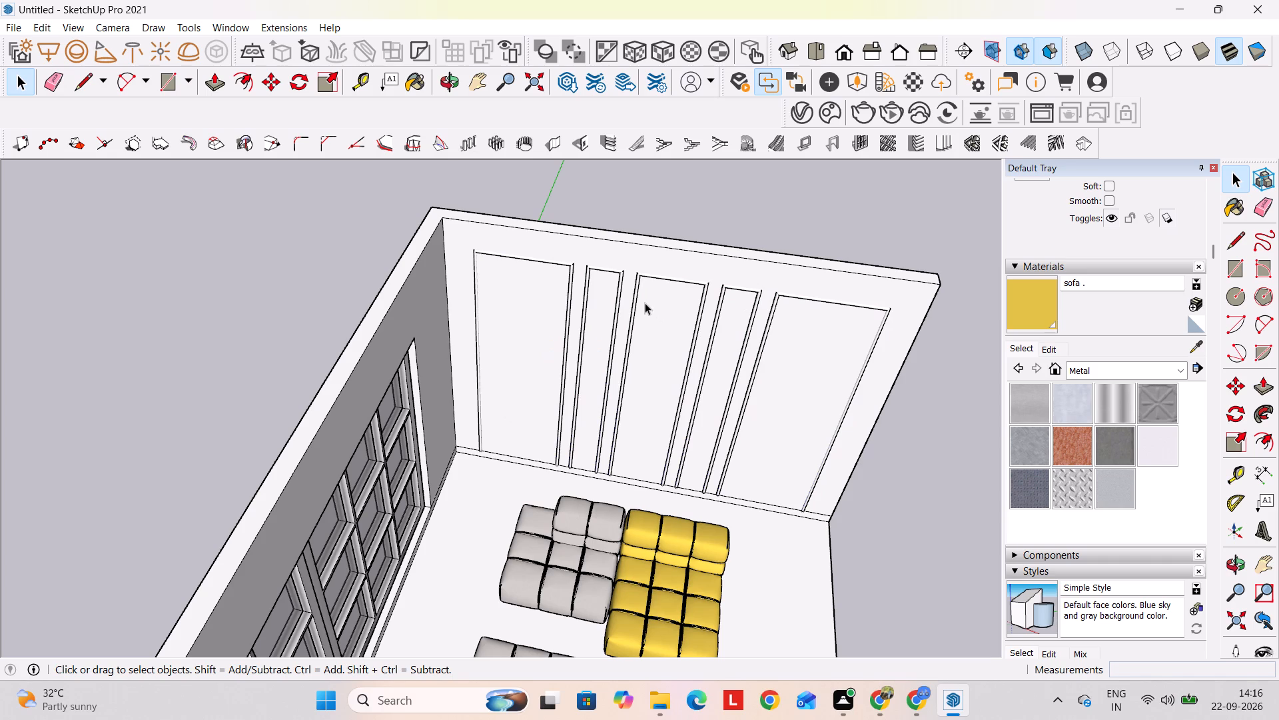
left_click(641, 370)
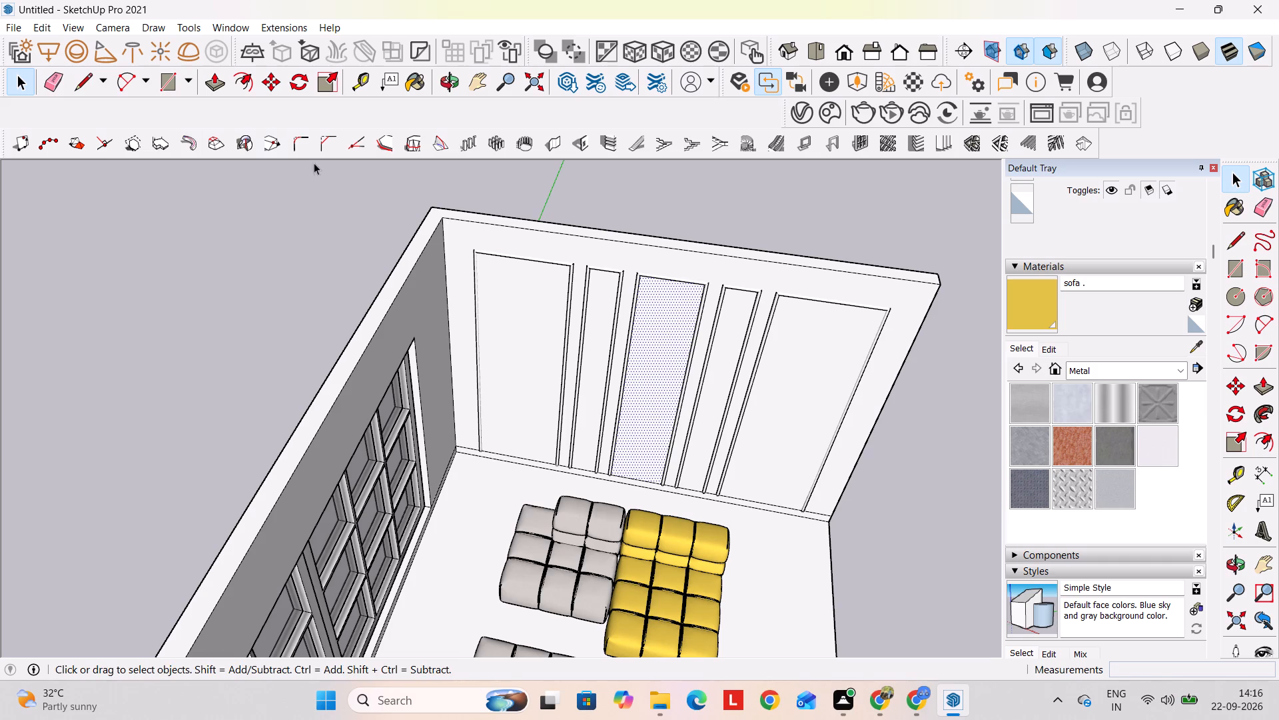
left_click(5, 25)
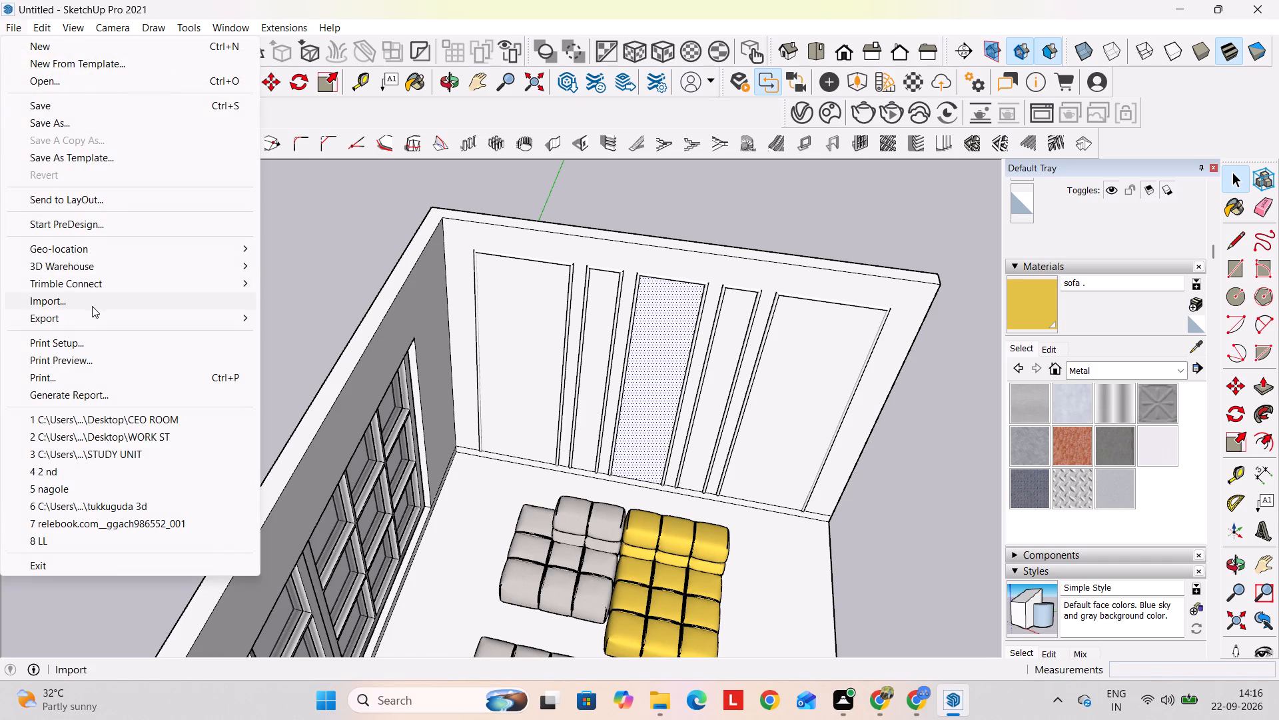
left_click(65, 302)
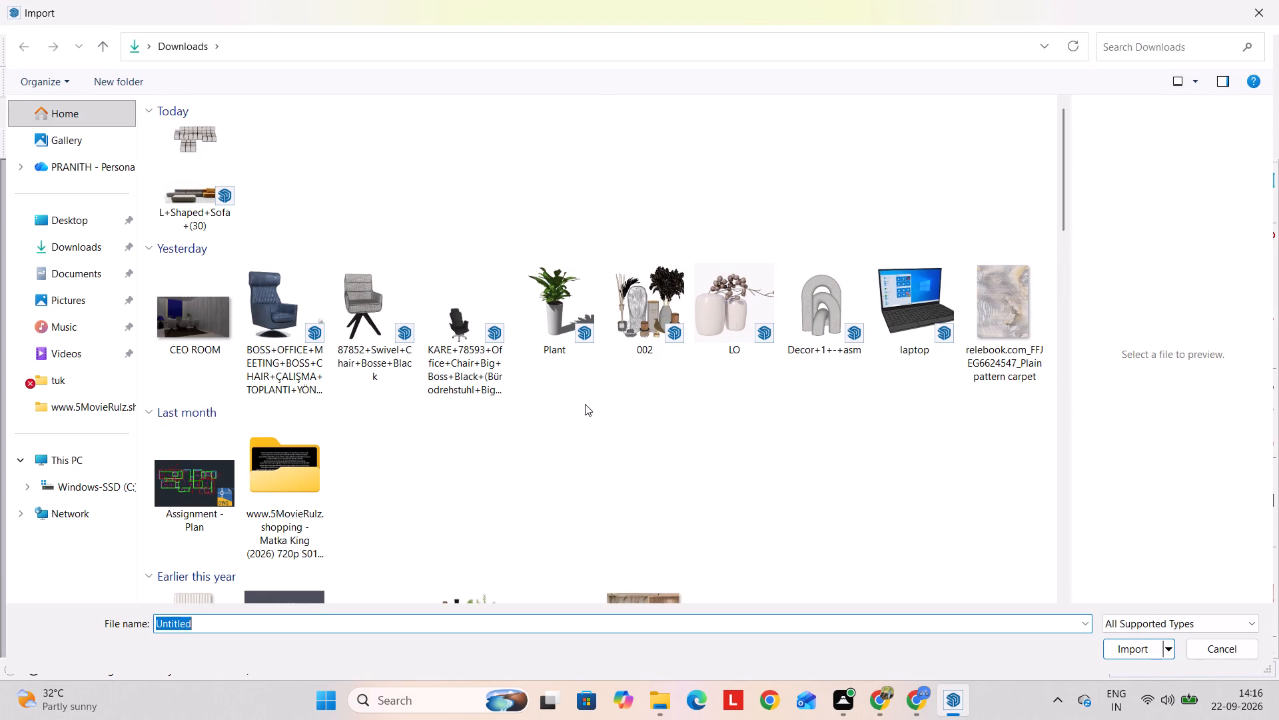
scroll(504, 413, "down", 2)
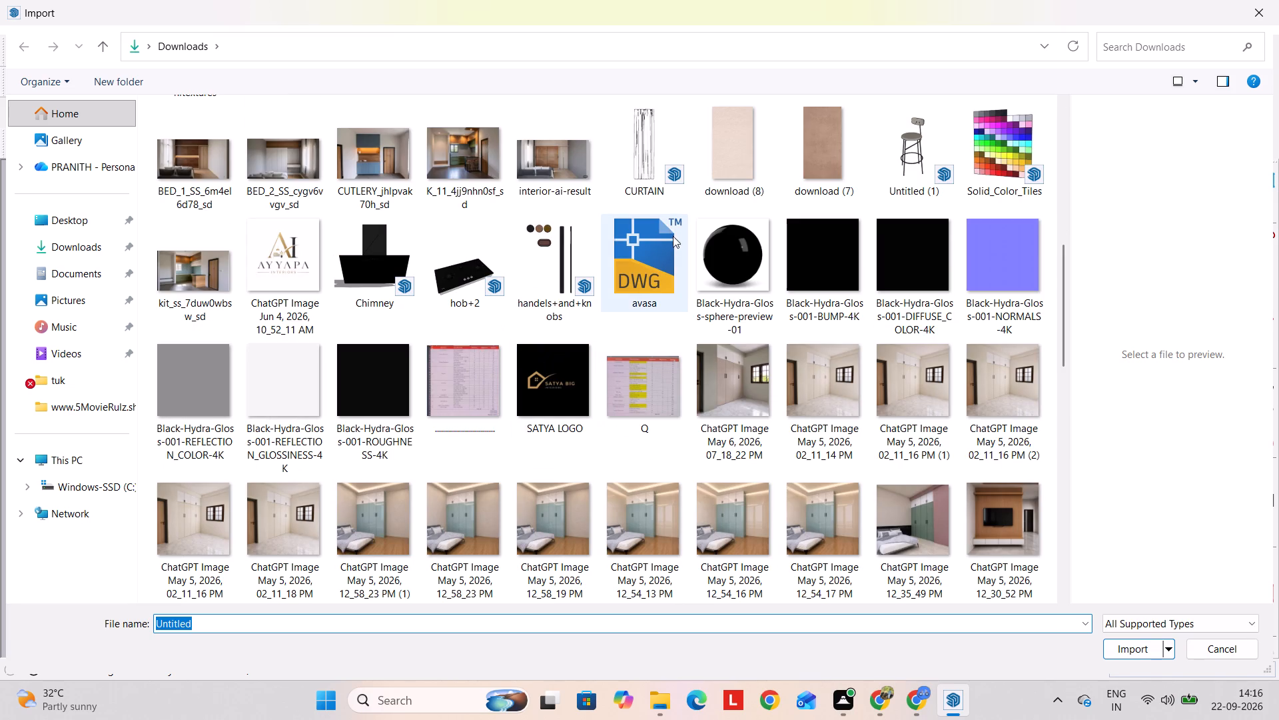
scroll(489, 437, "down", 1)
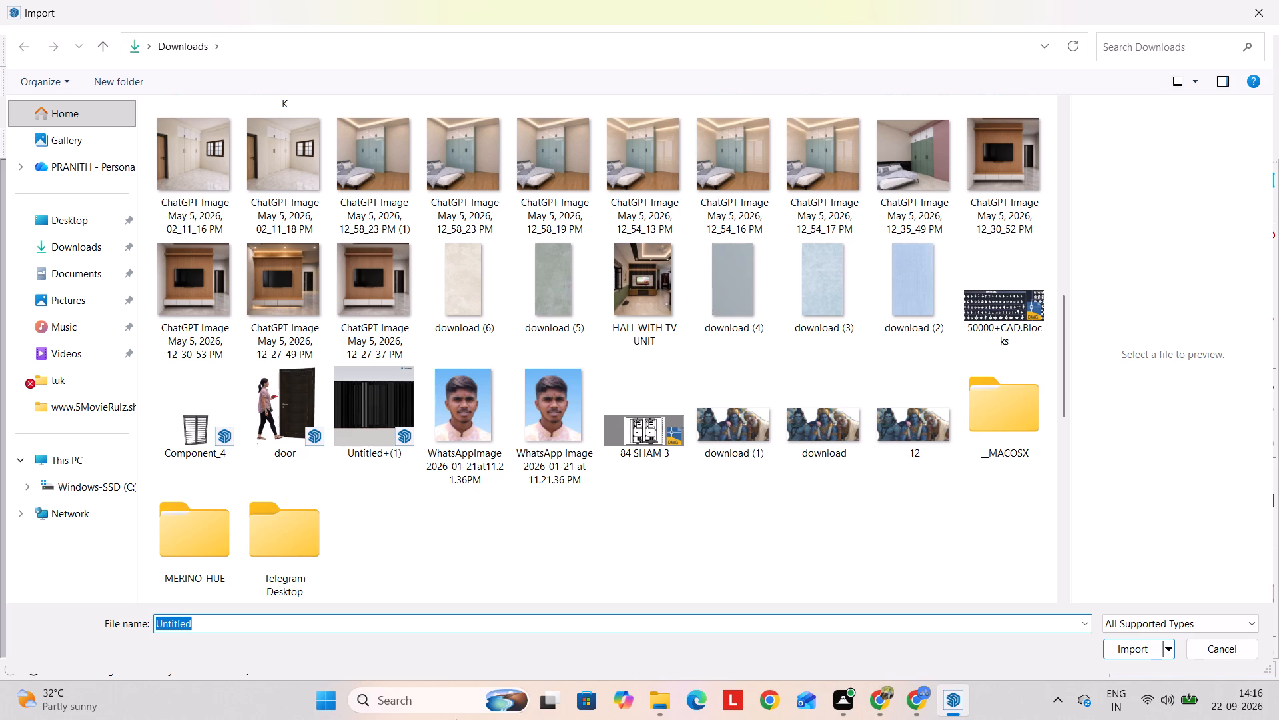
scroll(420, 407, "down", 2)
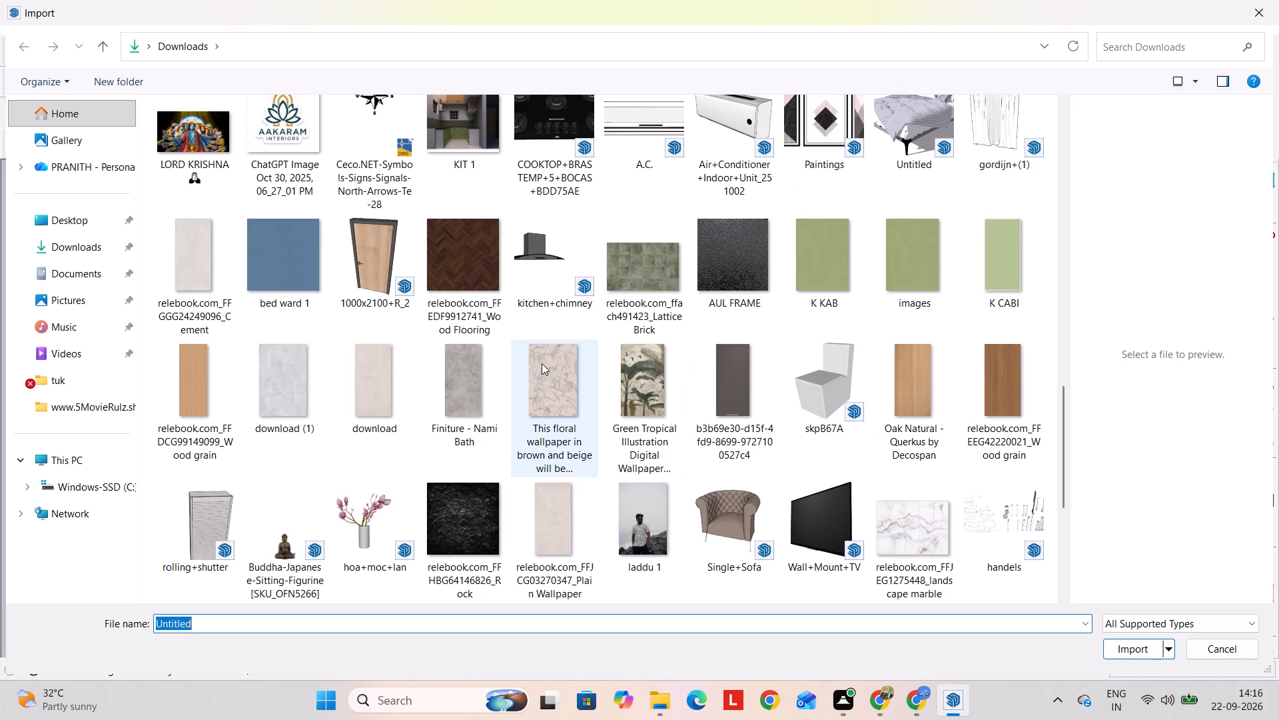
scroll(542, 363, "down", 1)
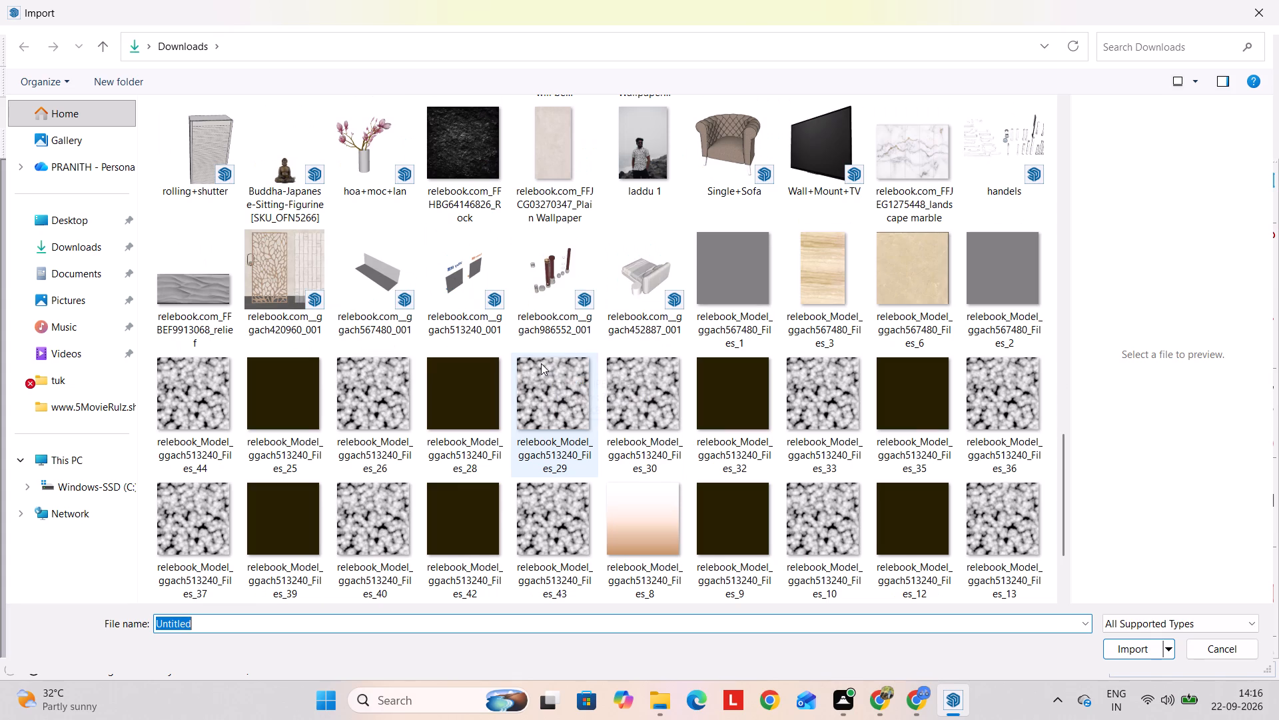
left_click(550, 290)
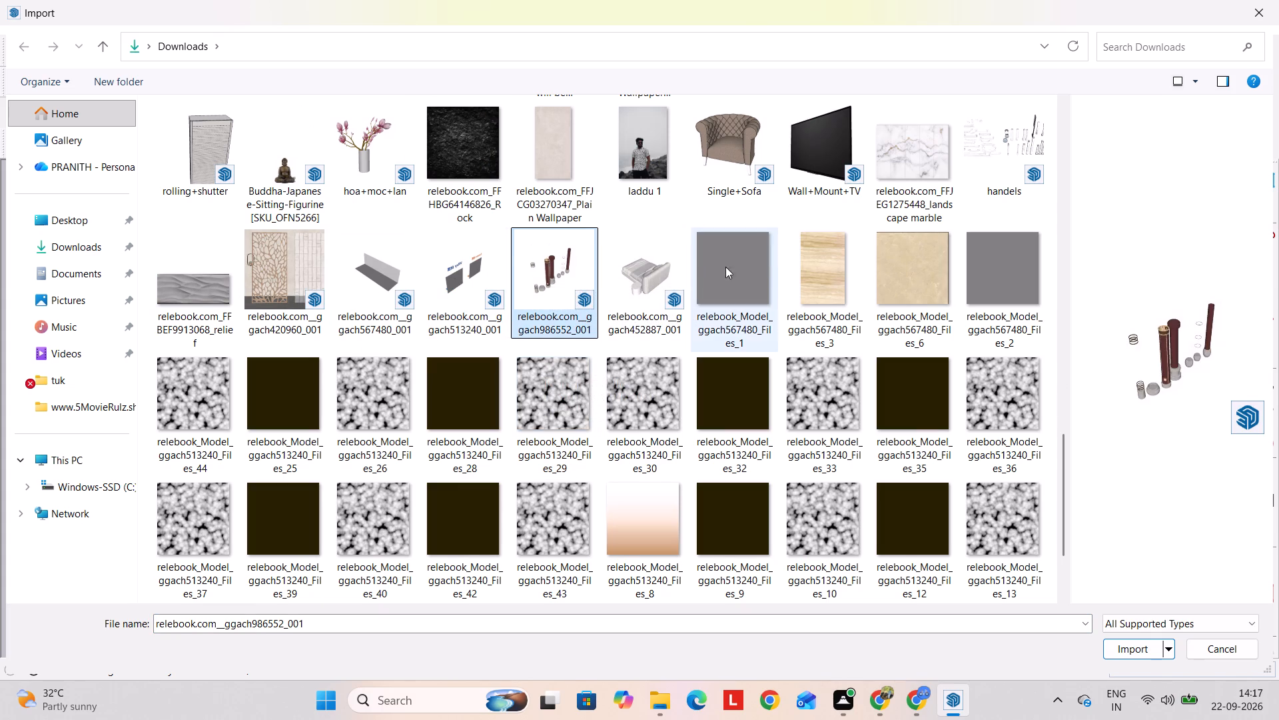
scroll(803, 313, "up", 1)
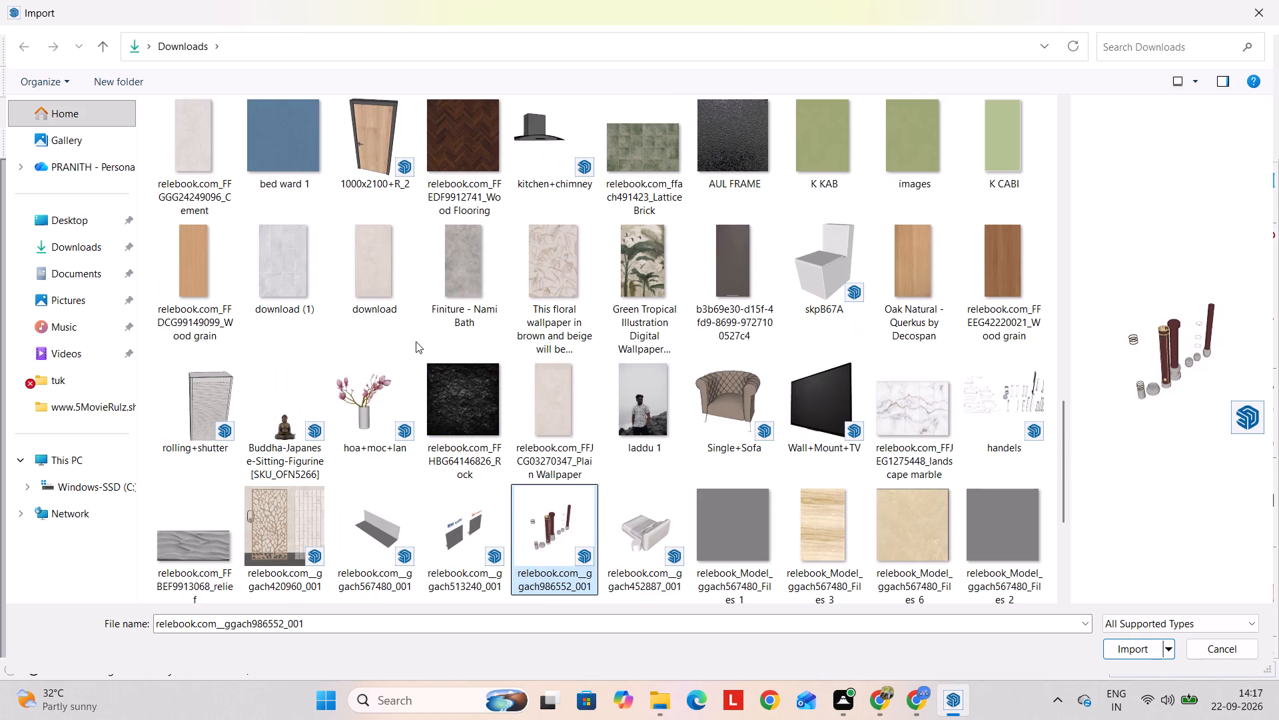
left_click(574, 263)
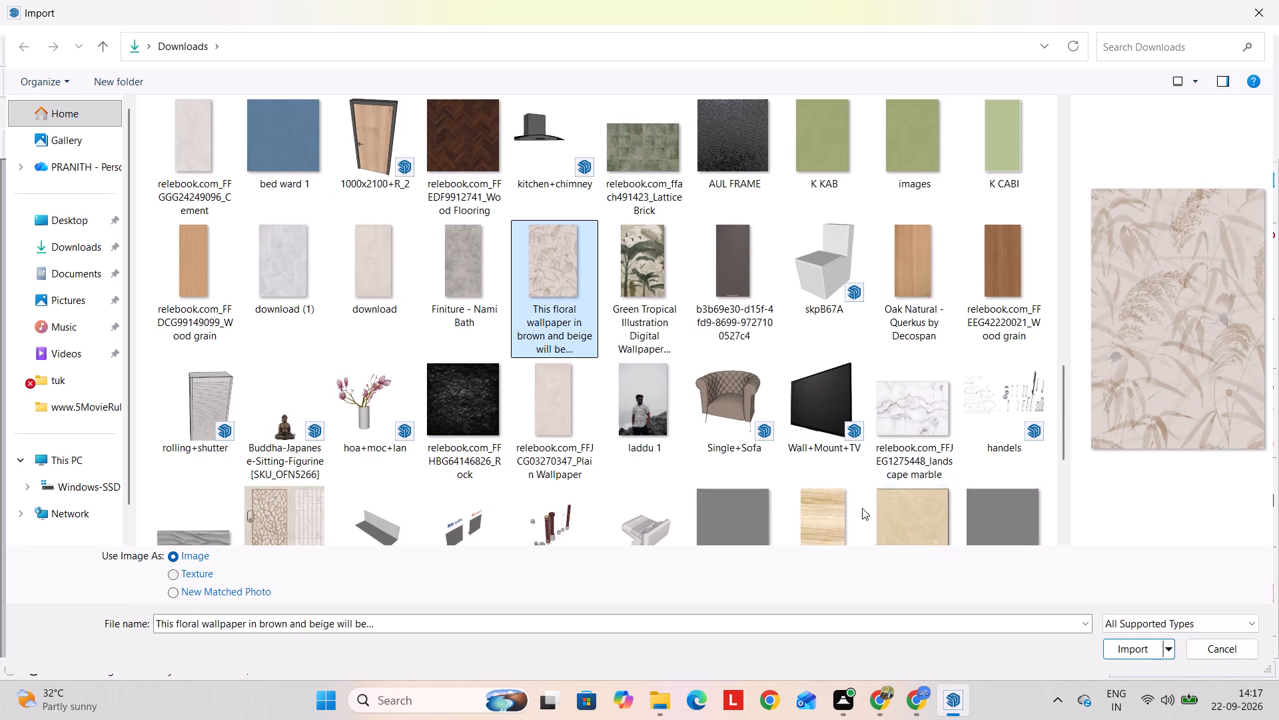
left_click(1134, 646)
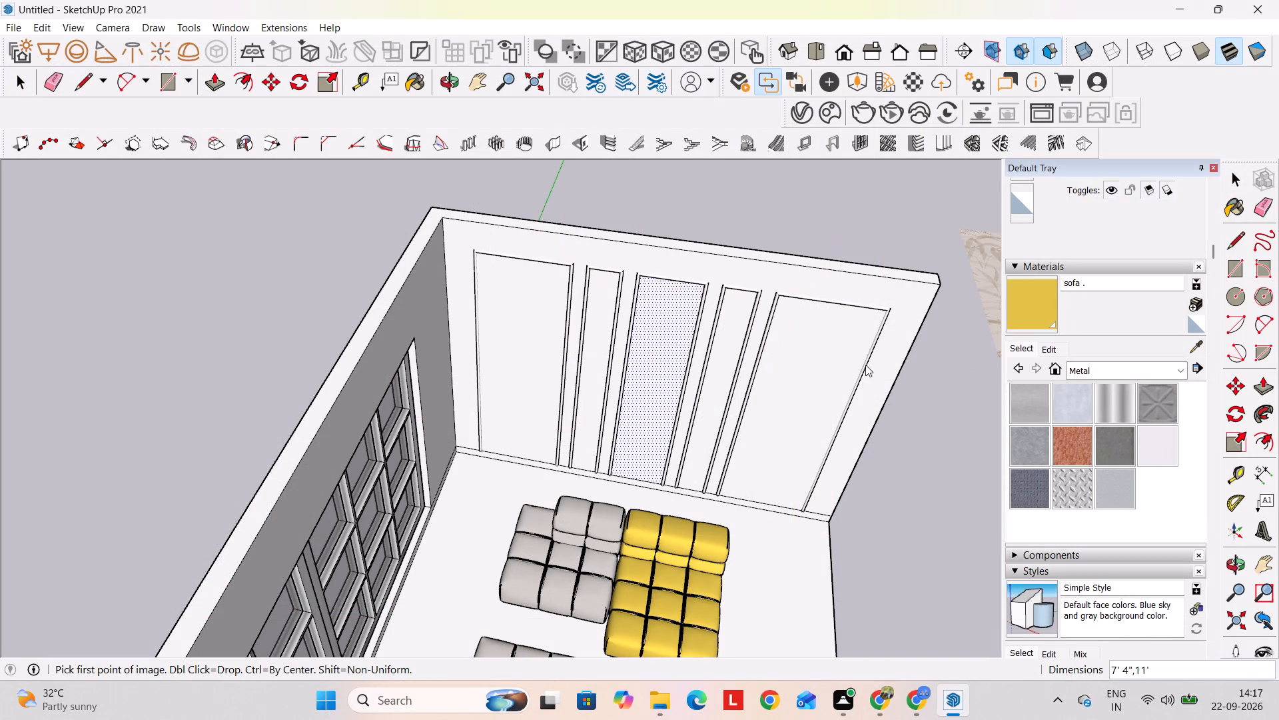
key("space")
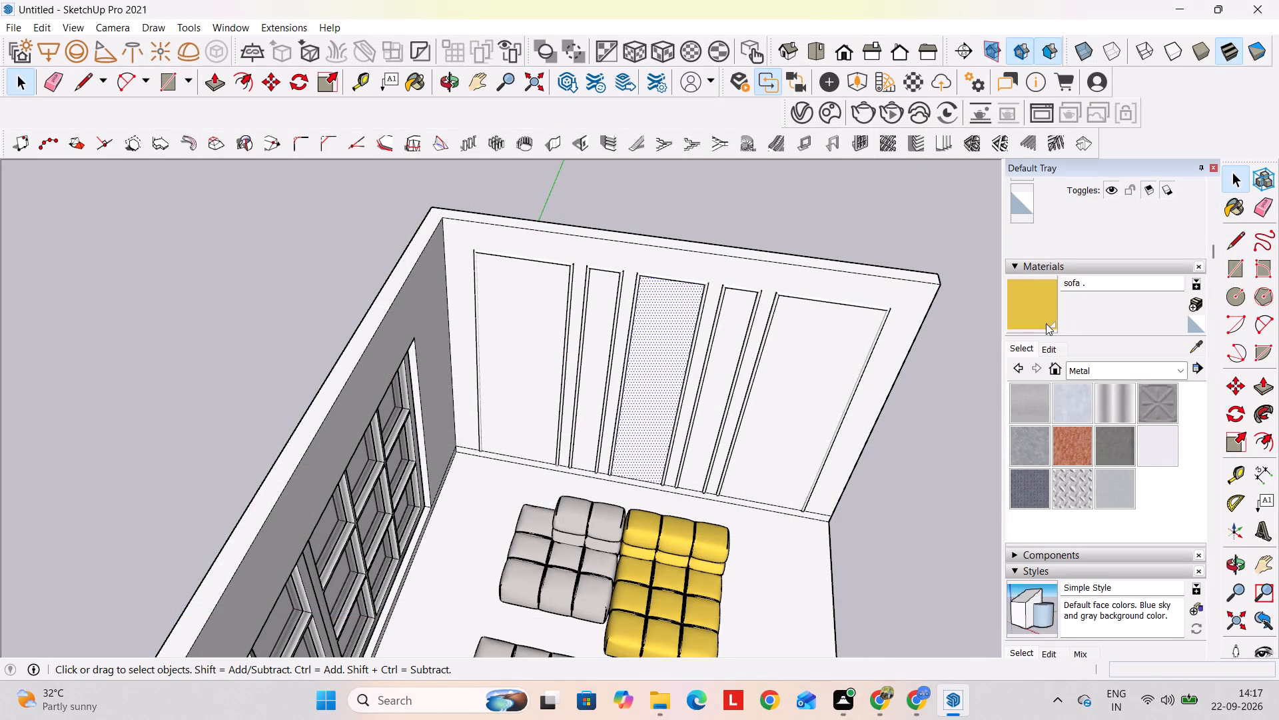
Create a Generic V-Ray material and name it WALL P 1.
left_click(793, 116)
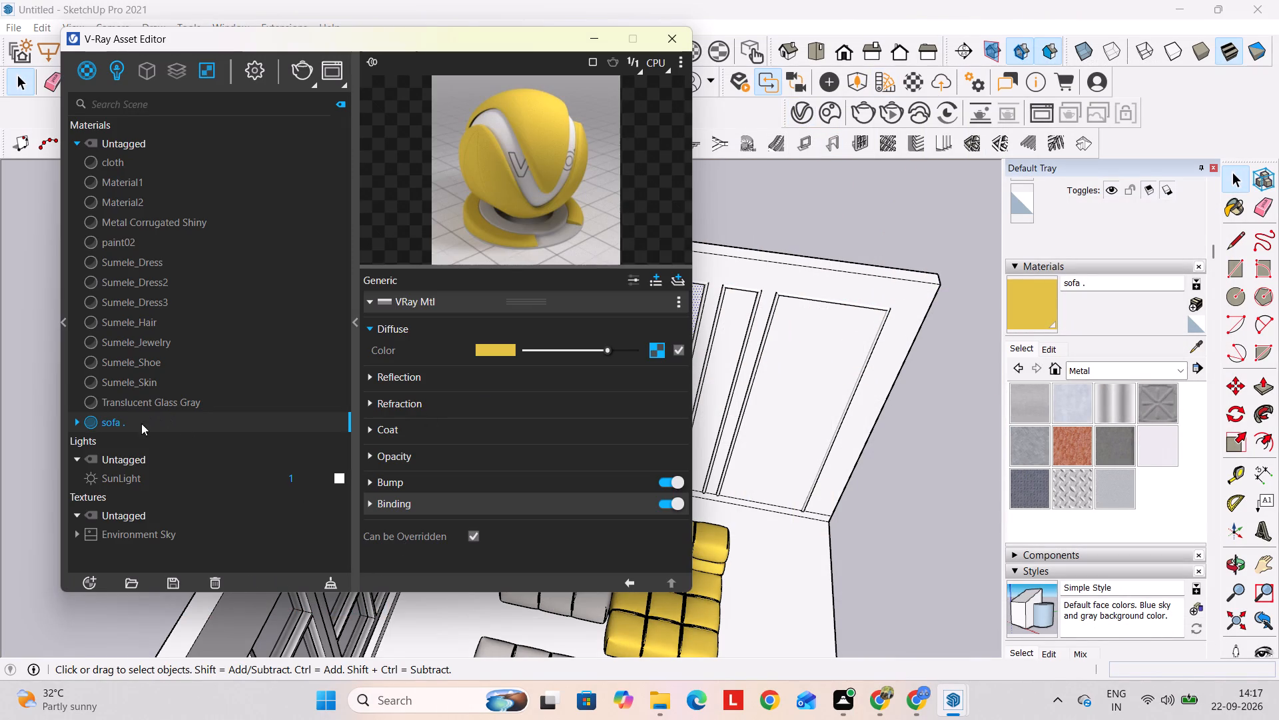
left_click(85, 580)
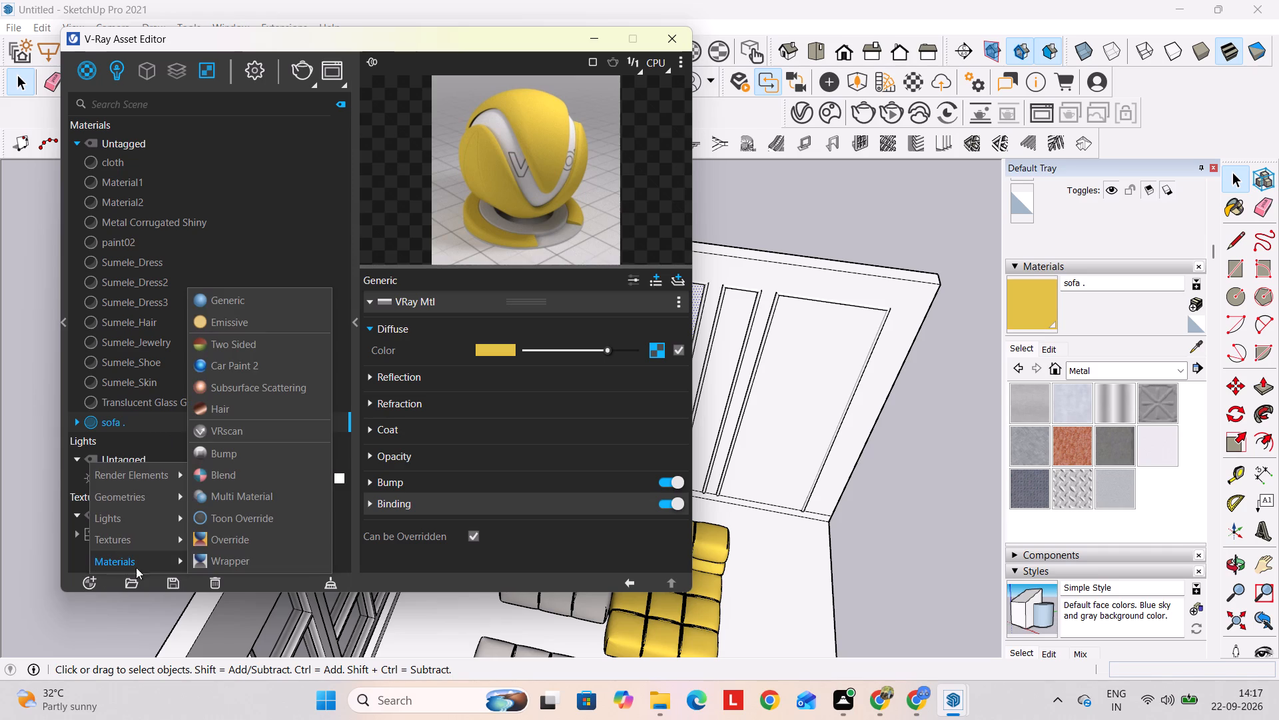
left_click(228, 291)
double_click(172, 422)
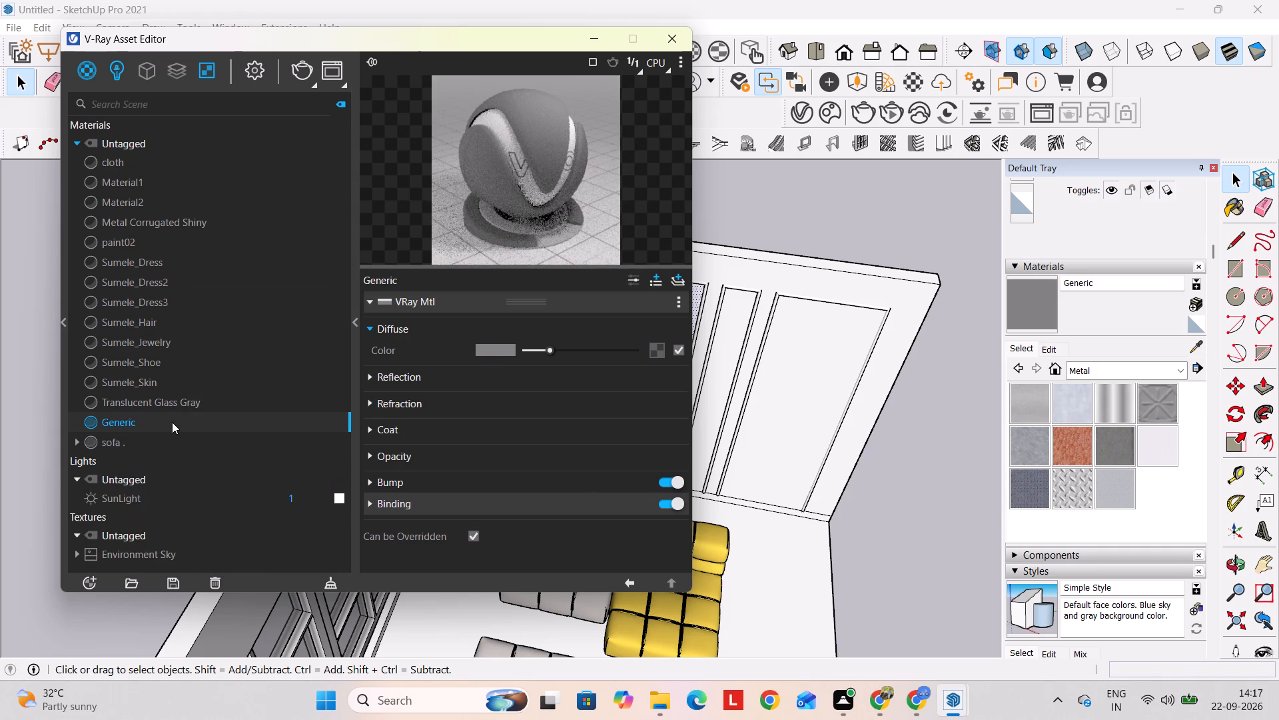
key("BackSpace")
key("BackSpace")
key("BackSpace")
key("BackSpace")
key("BackSpace")
key("BackSpace")
key("BackSpace")
key("BackSpace")
key("BackSpace")
key("BackSpace")
key("BackSpace")
key("BackSpace")
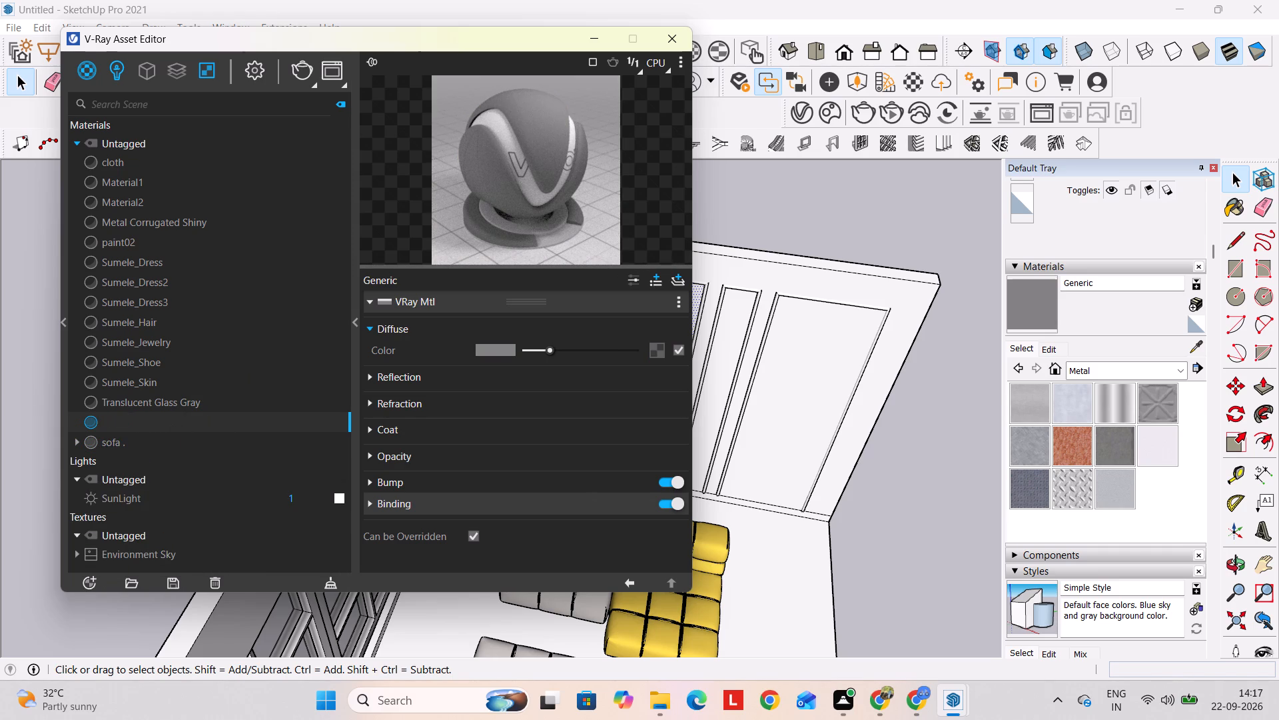
type("WALL P 1")
key("Return")
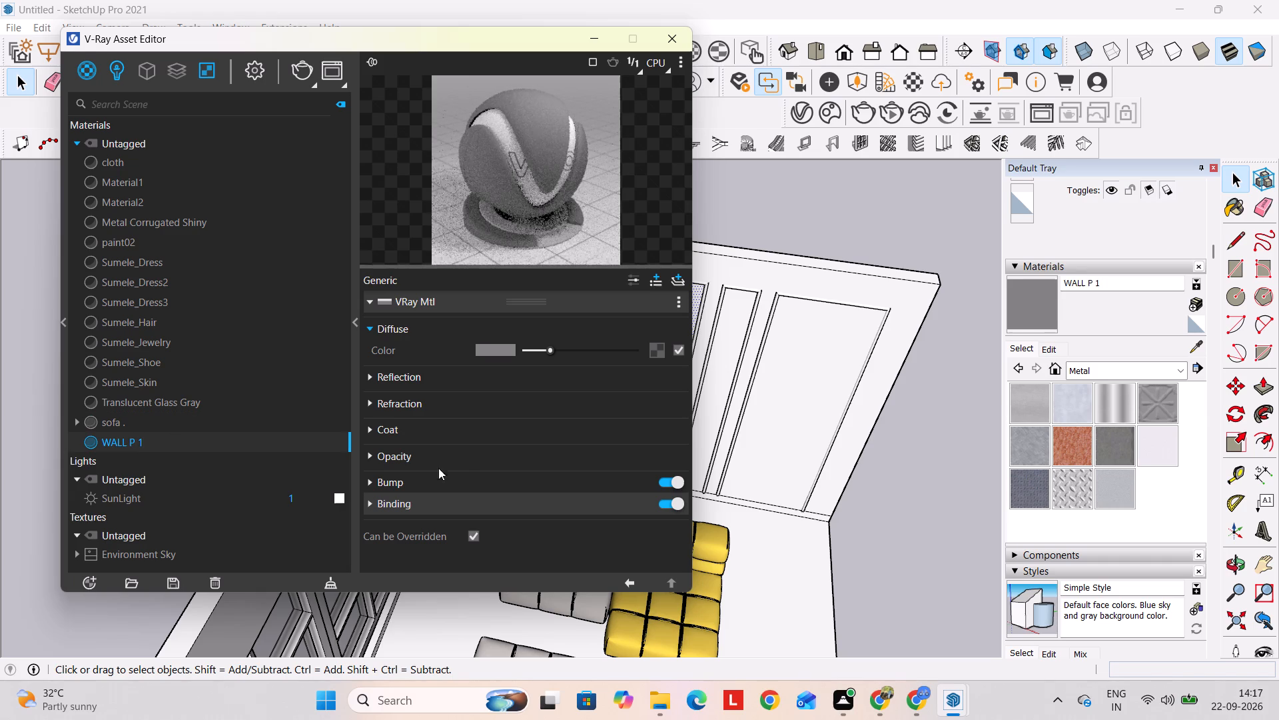
Load the brown and beige floral wallpaper image from Downloads as the diffuse color bitmap of WALL P 1.
left_click(651, 351)
left_click(572, 73)
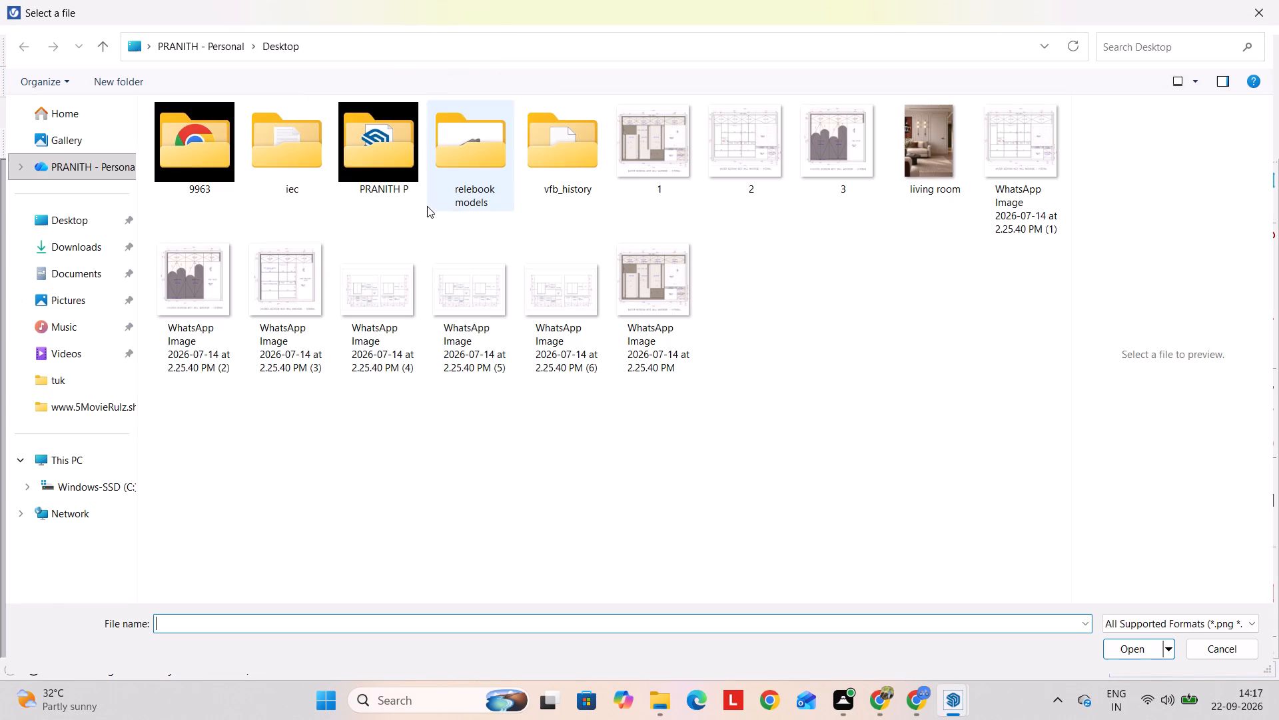
left_click(50, 327)
left_click(77, 288)
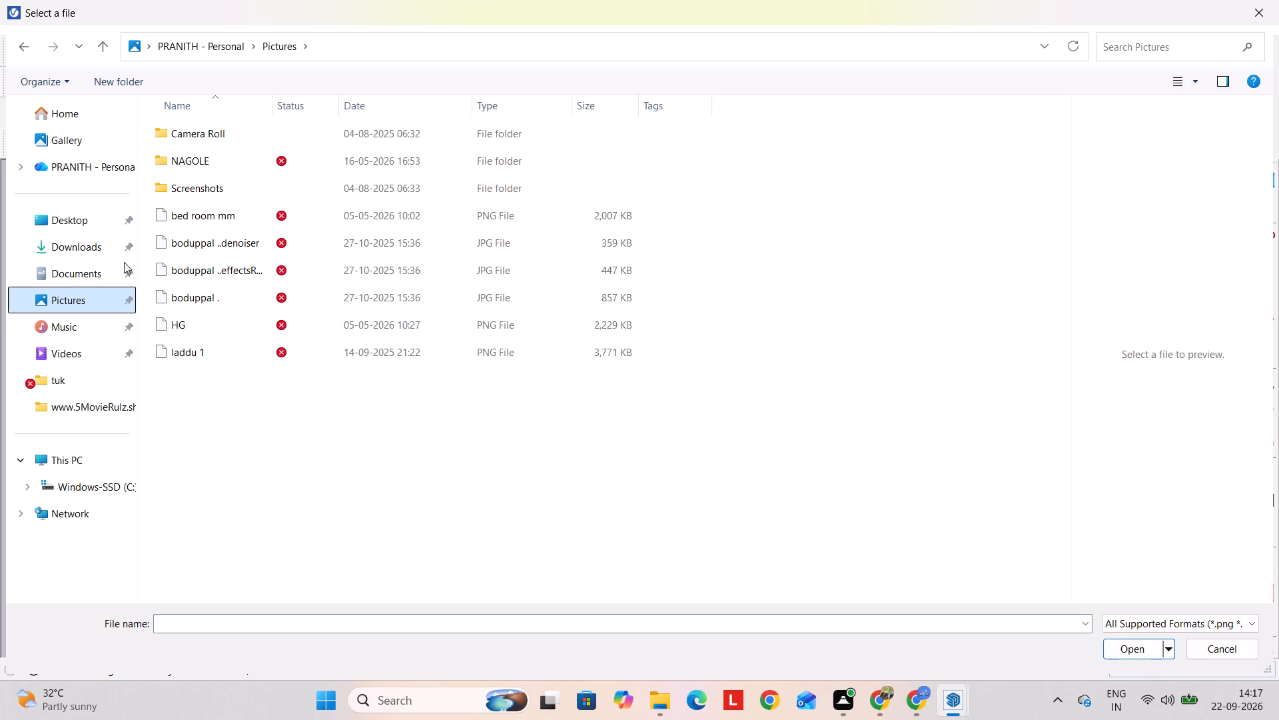
left_click(83, 269)
left_click(119, 249)
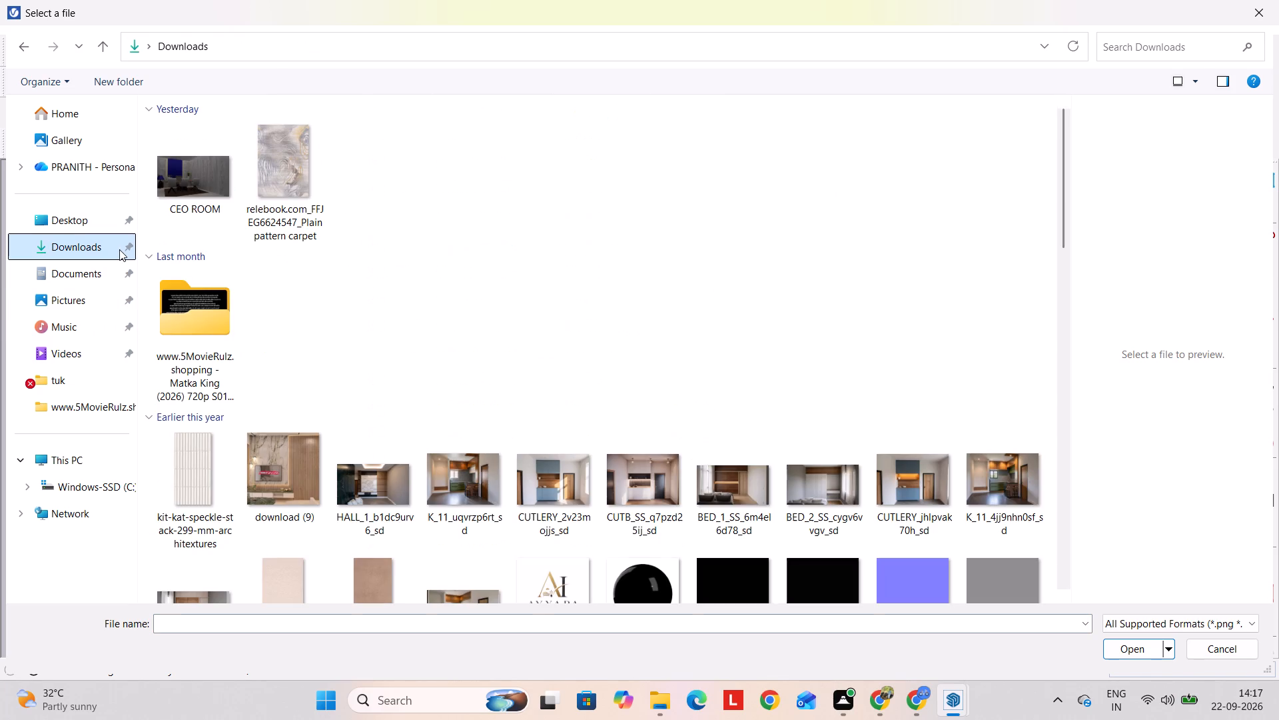
scroll(714, 372, "down", 1)
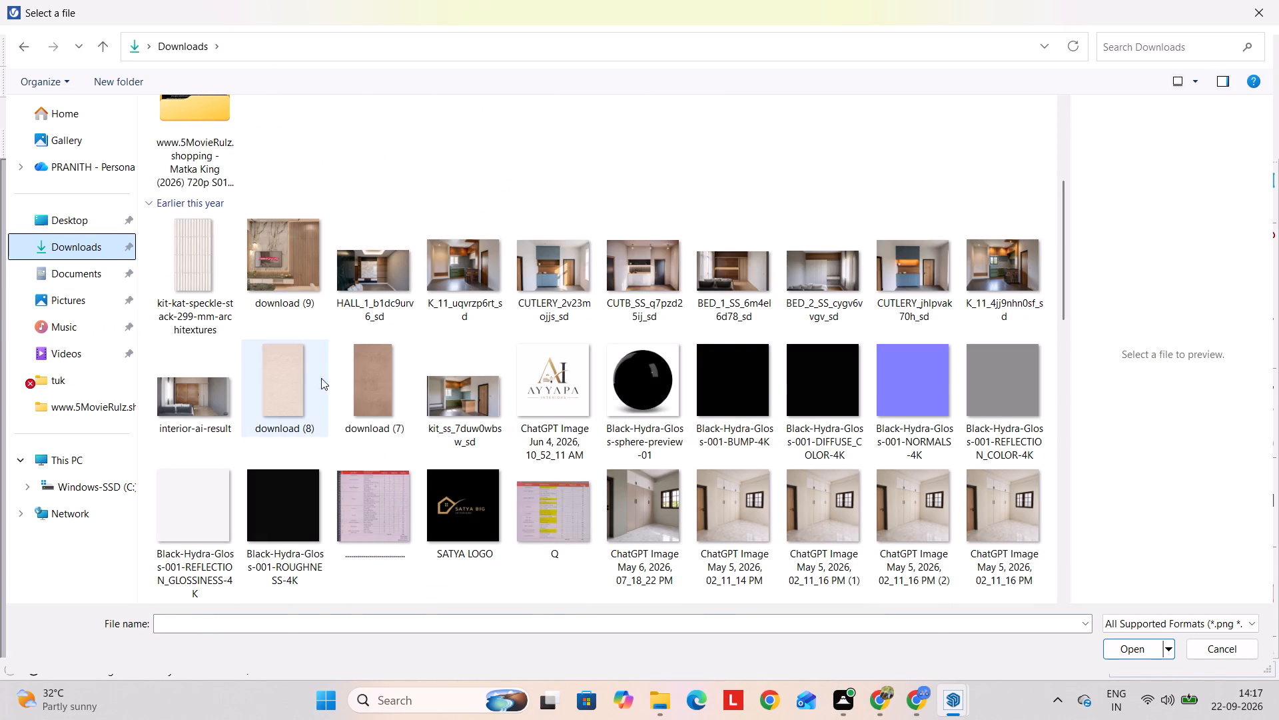
scroll(553, 388, "down", 1)
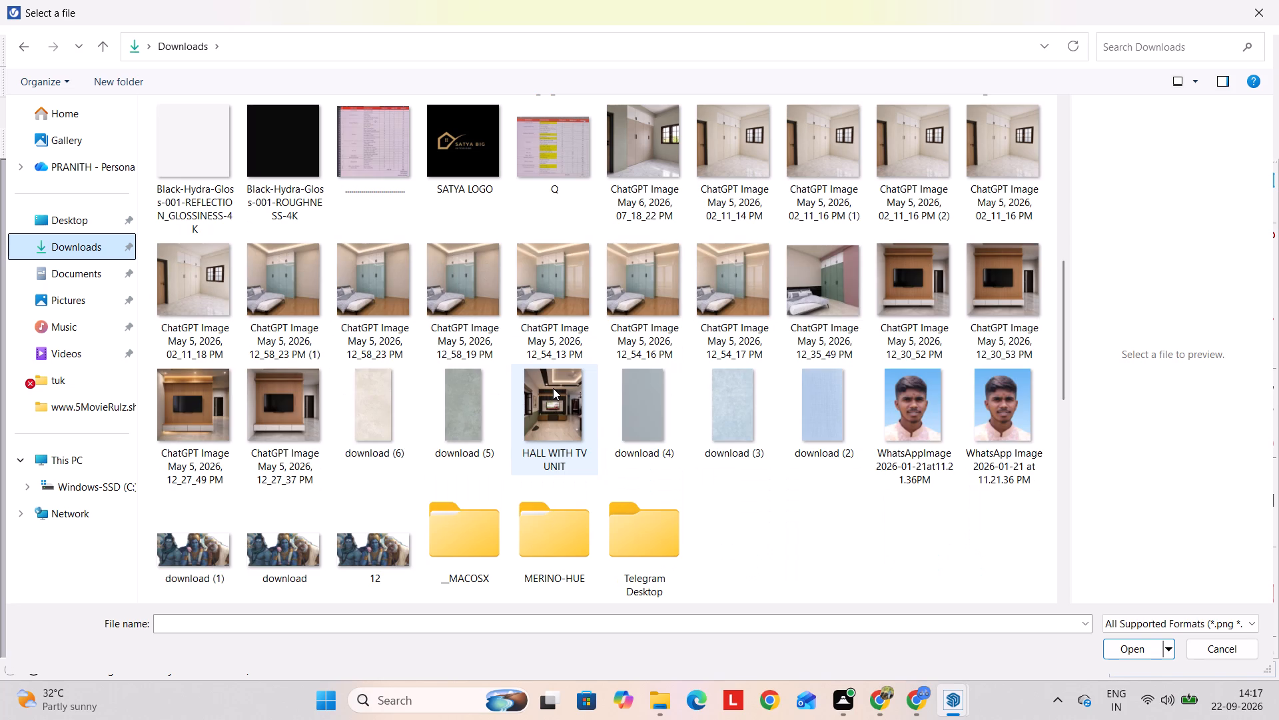
scroll(553, 388, "down", 1)
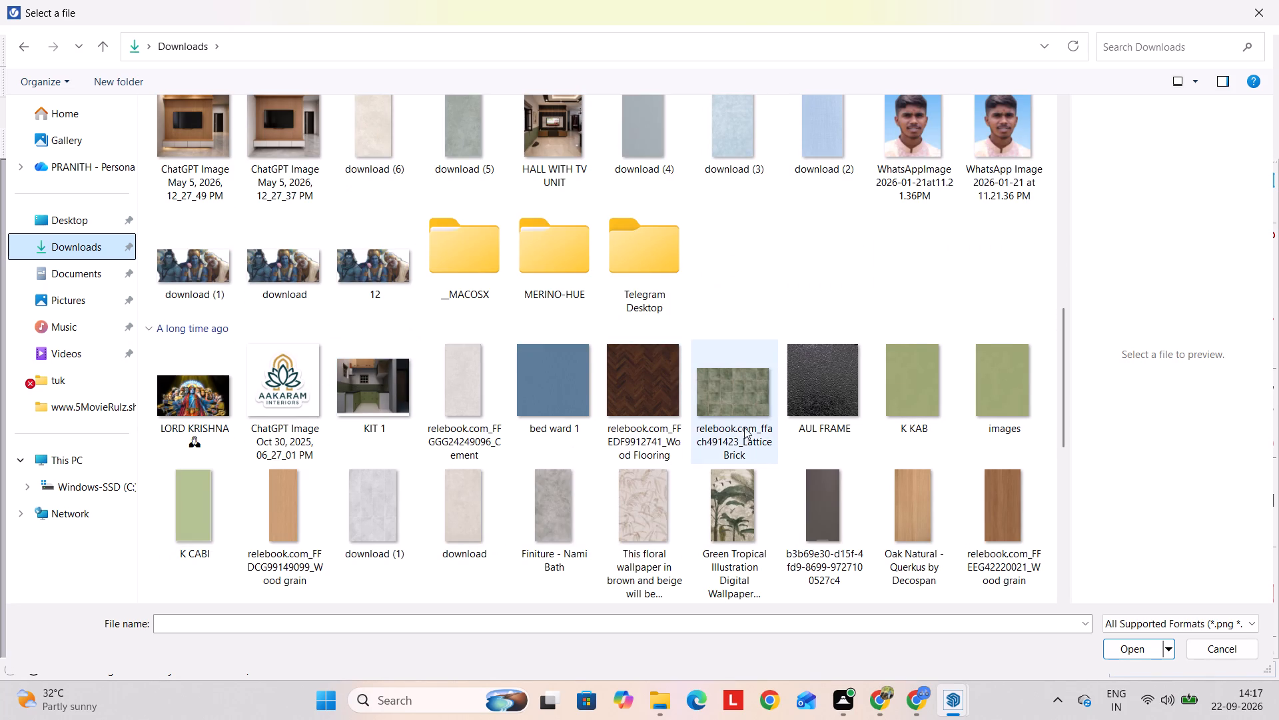
left_click(663, 495)
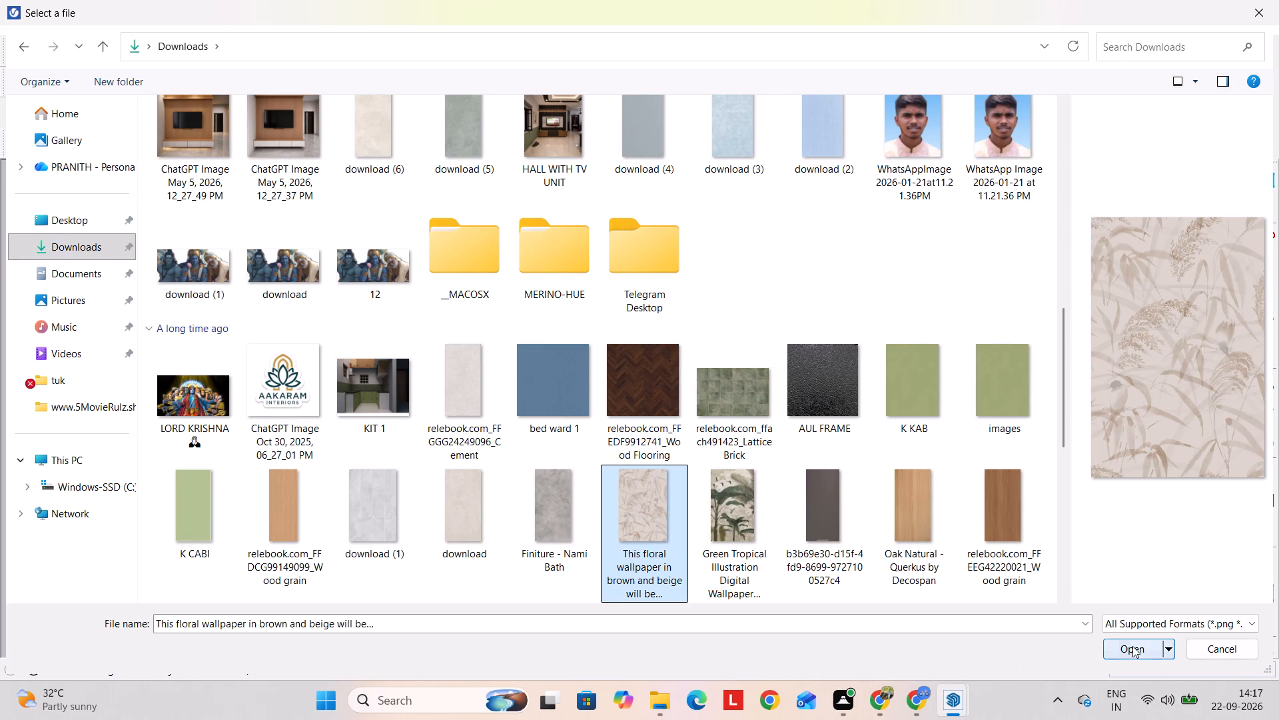
left_click(1132, 646)
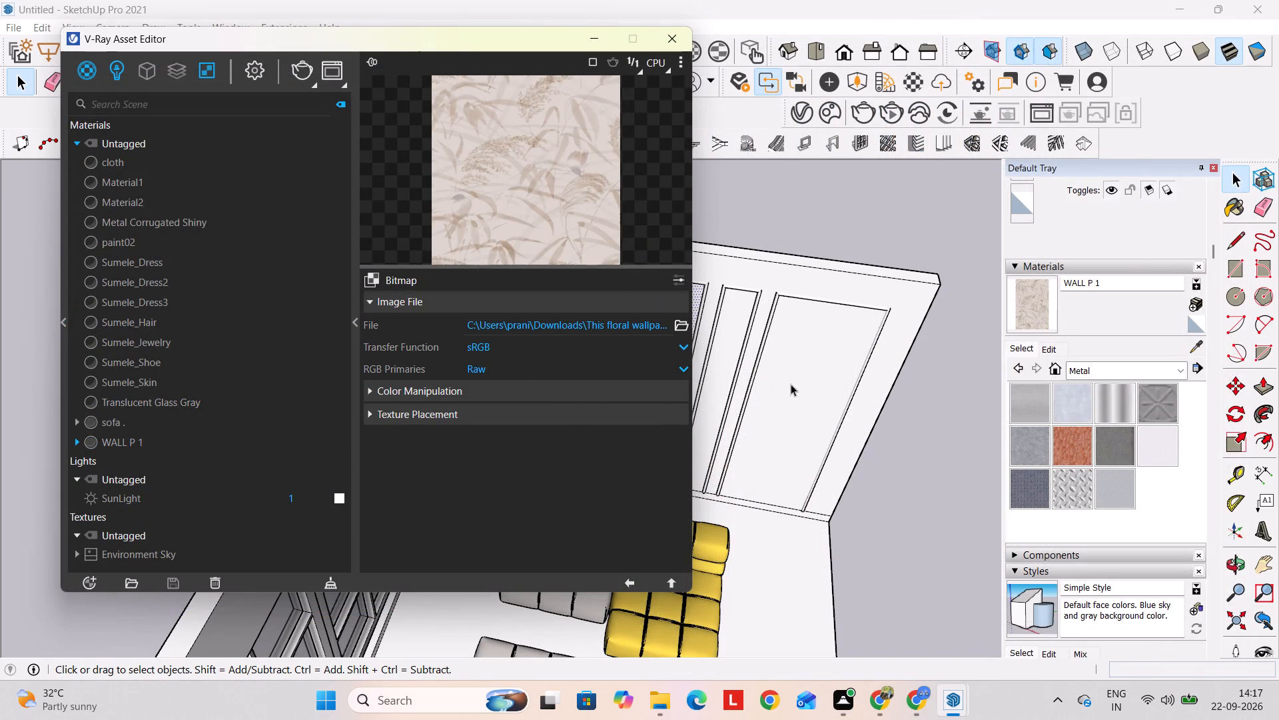
Apply WALL P 1 to the wide outer end-wall panel farthest from the lattice wall, using Tri-Planar Projection (Fit).
left_click(797, 376)
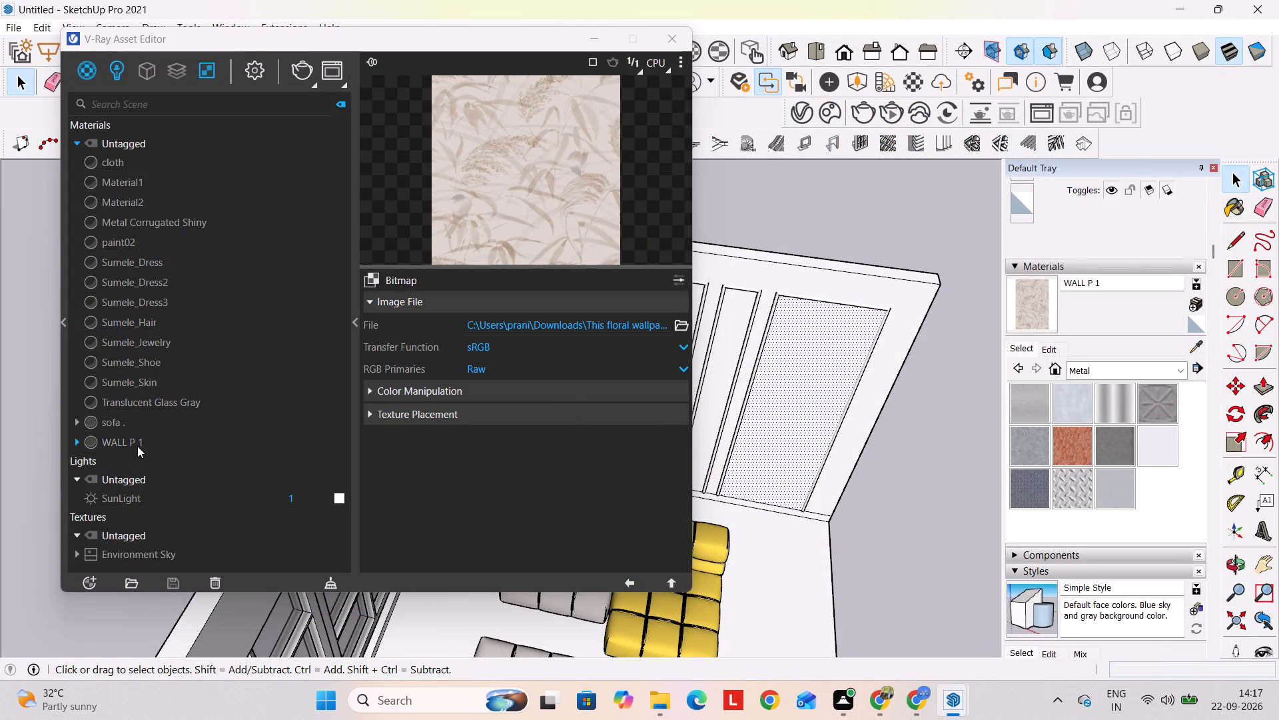
right_click(135, 445)
left_click(211, 283)
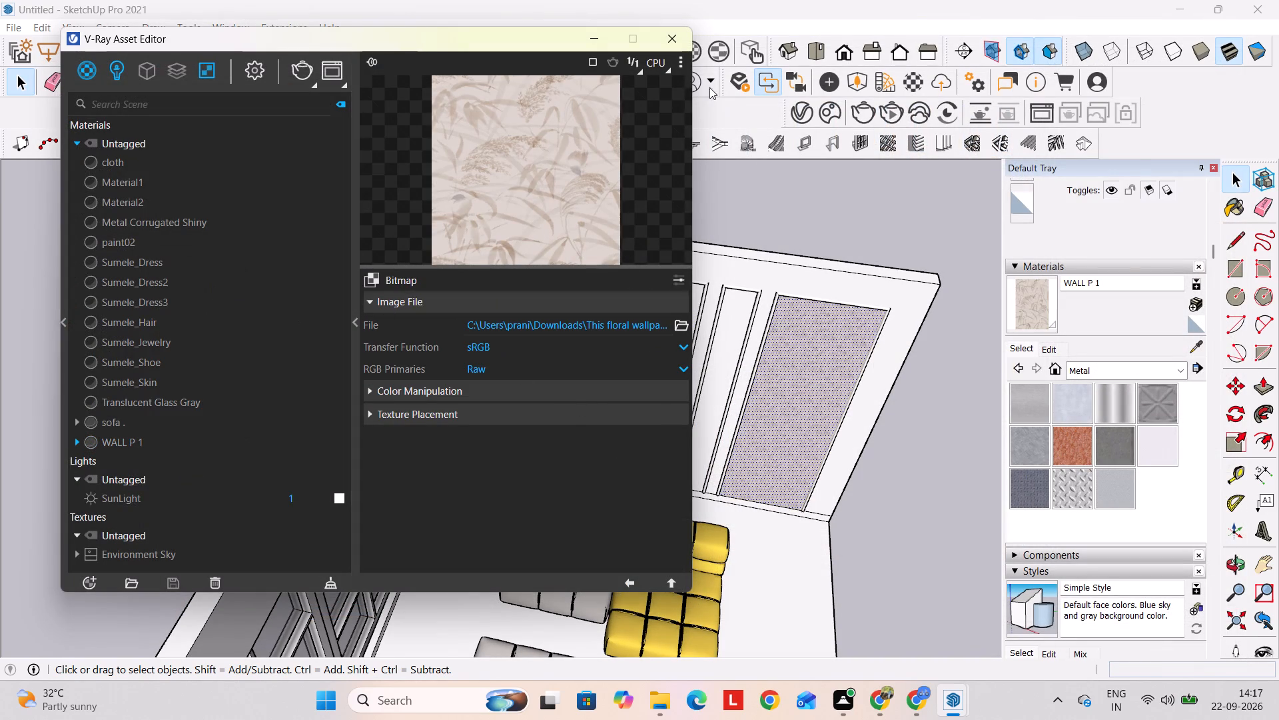
left_click(675, 47)
right_click(797, 338)
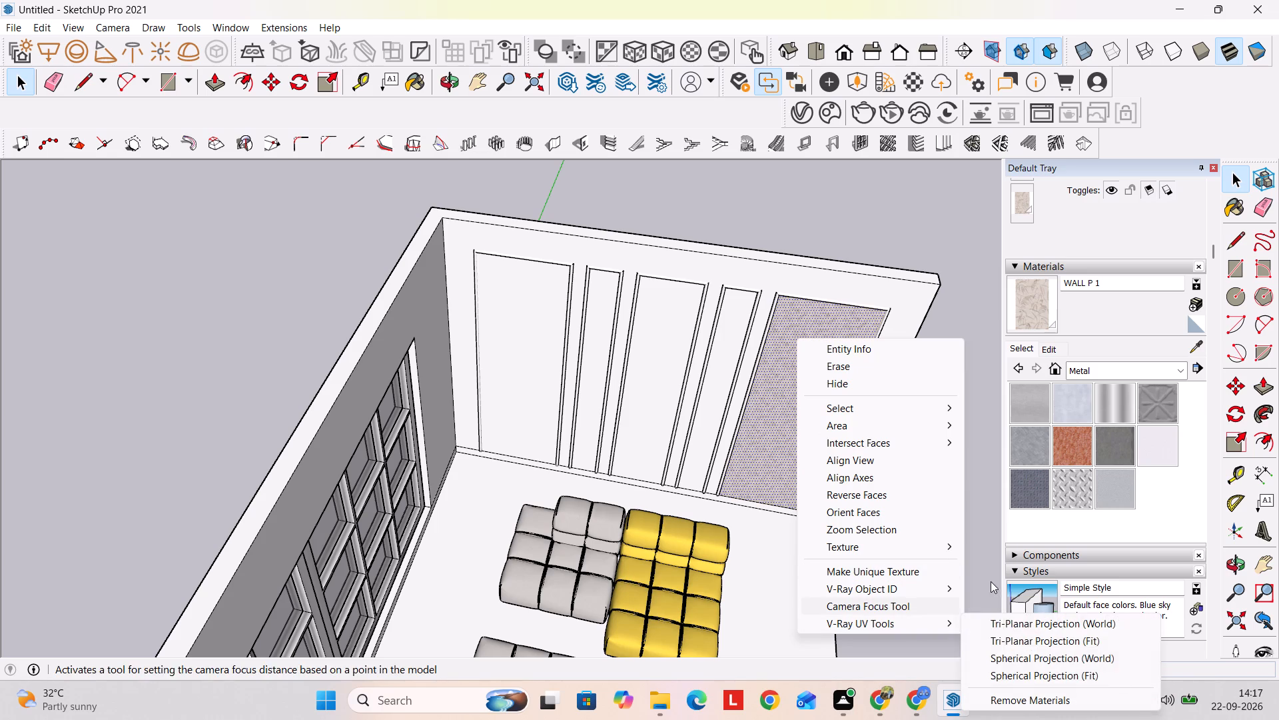
left_click(1006, 638)
left_click(913, 414)
Paint the wide outer panel beside the lattice wall with WALL P 1 and fit its texture using Tri-Planar Projection (Fit).
middle_click_drag(903, 521, 959, 431)
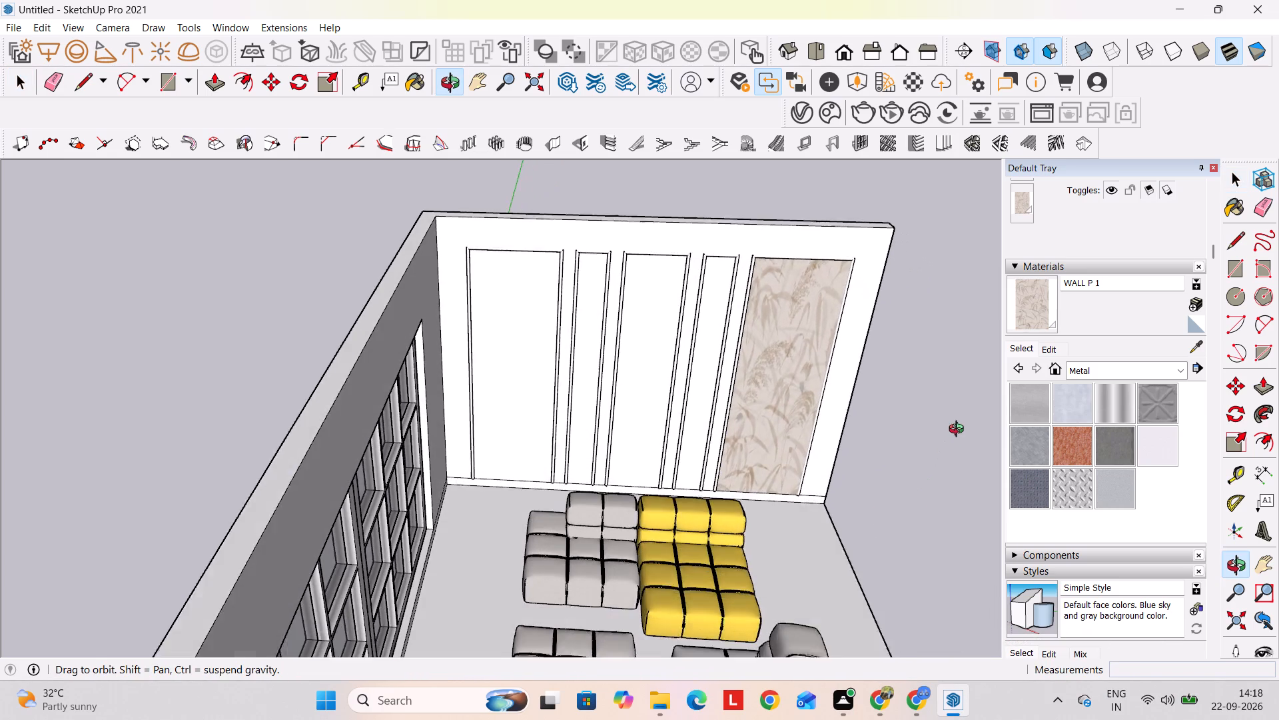
middle_click_drag(959, 431, 960, 419)
left_click(1024, 307)
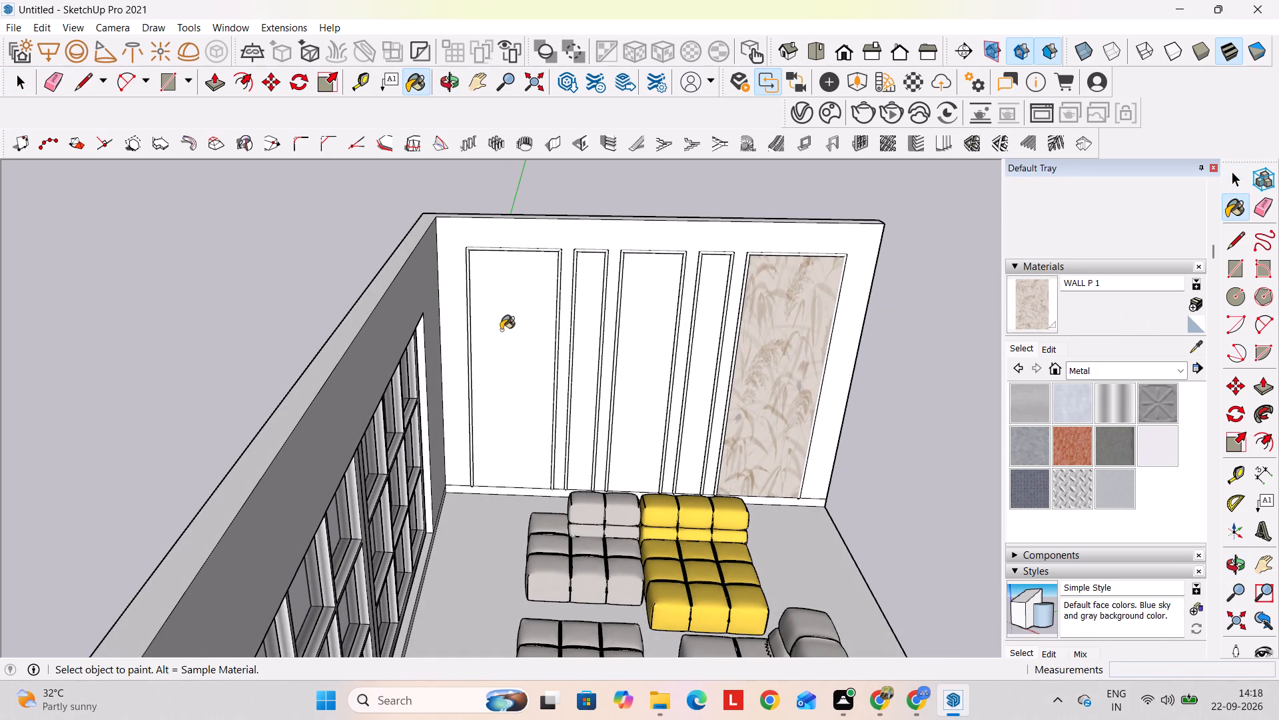
left_click(501, 330)
key("space")
right_click(523, 373)
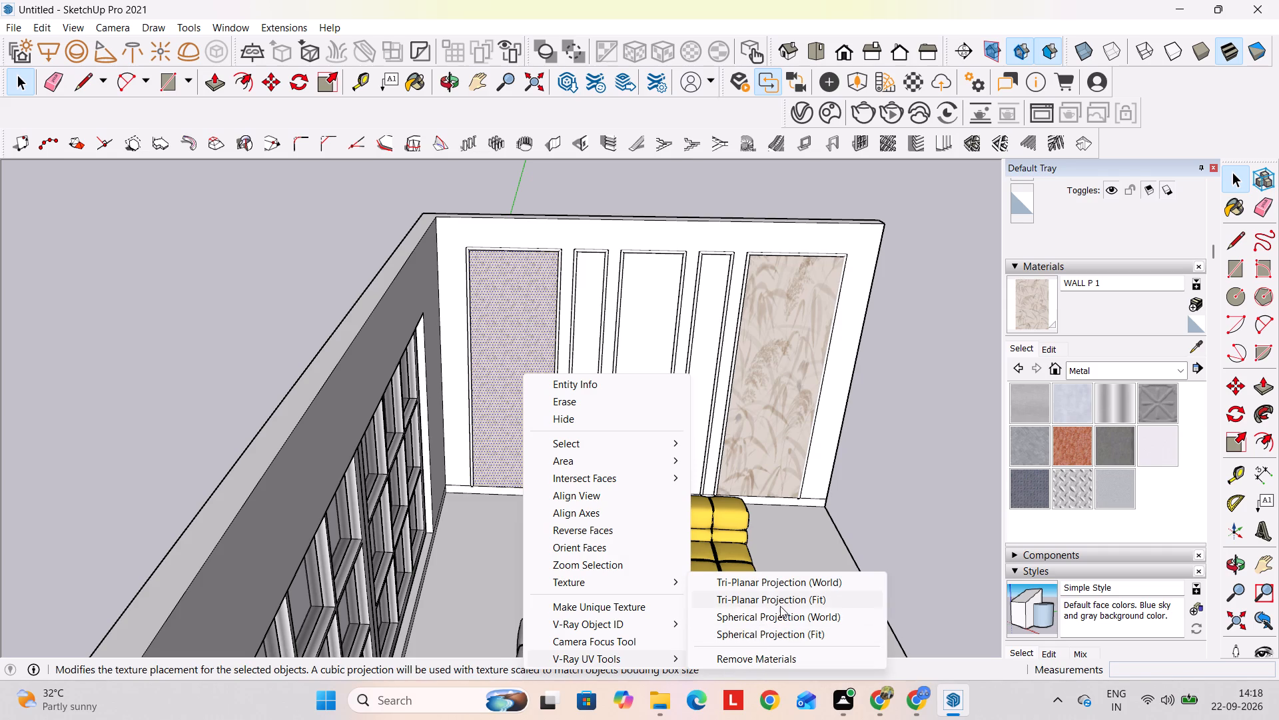
left_click(791, 600)
left_click(969, 356)
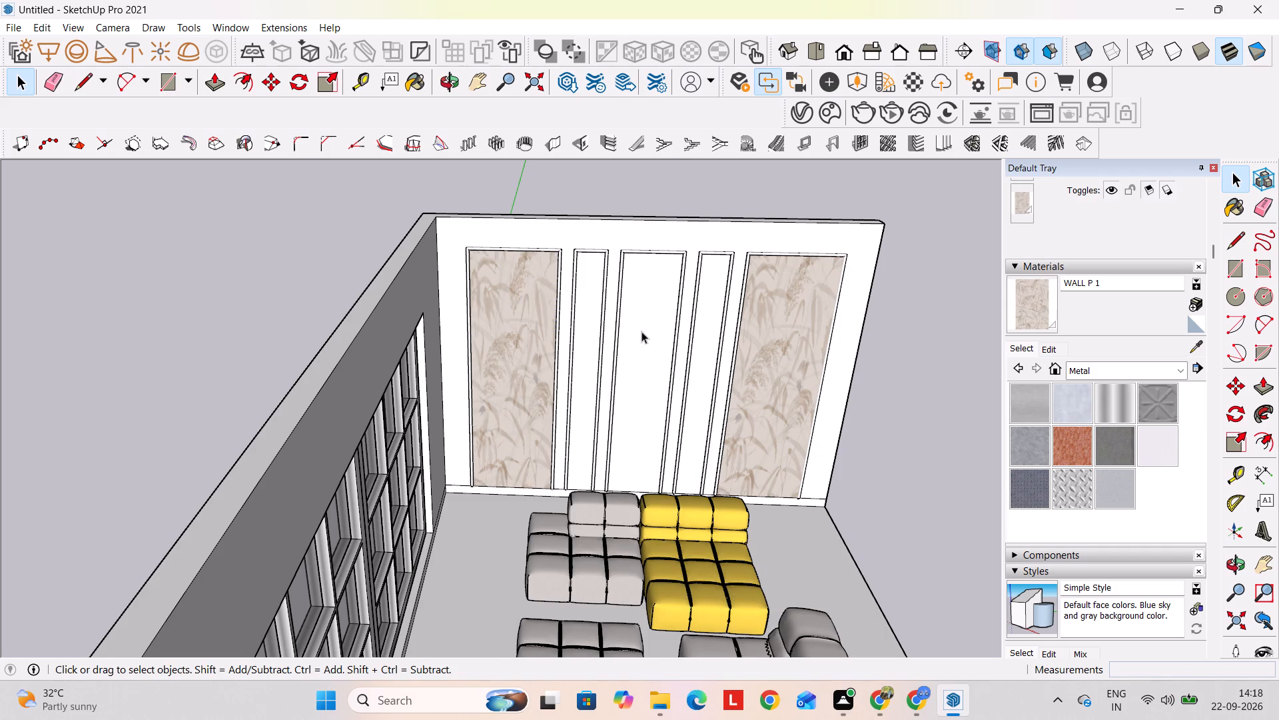
Select the narrow panel nearest the lattice wall, and create a Generic V-Ray material named WALL P 2.
left_click(592, 341)
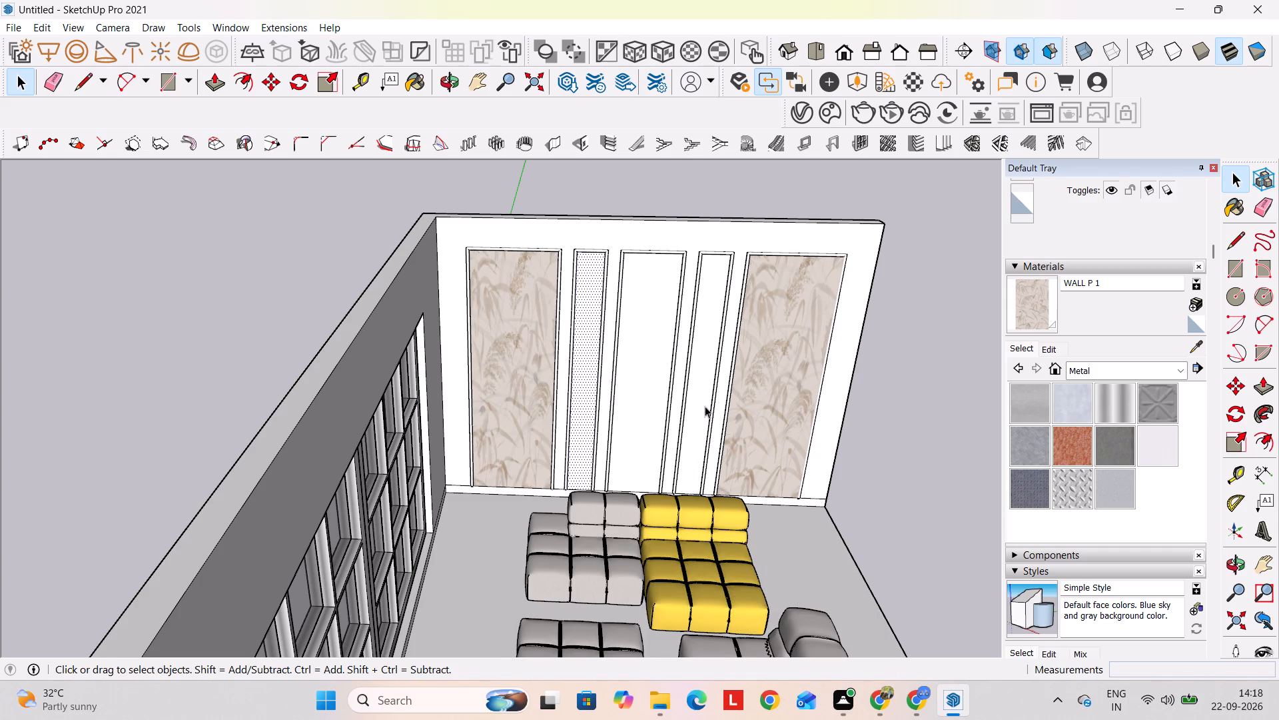
left_click(790, 109)
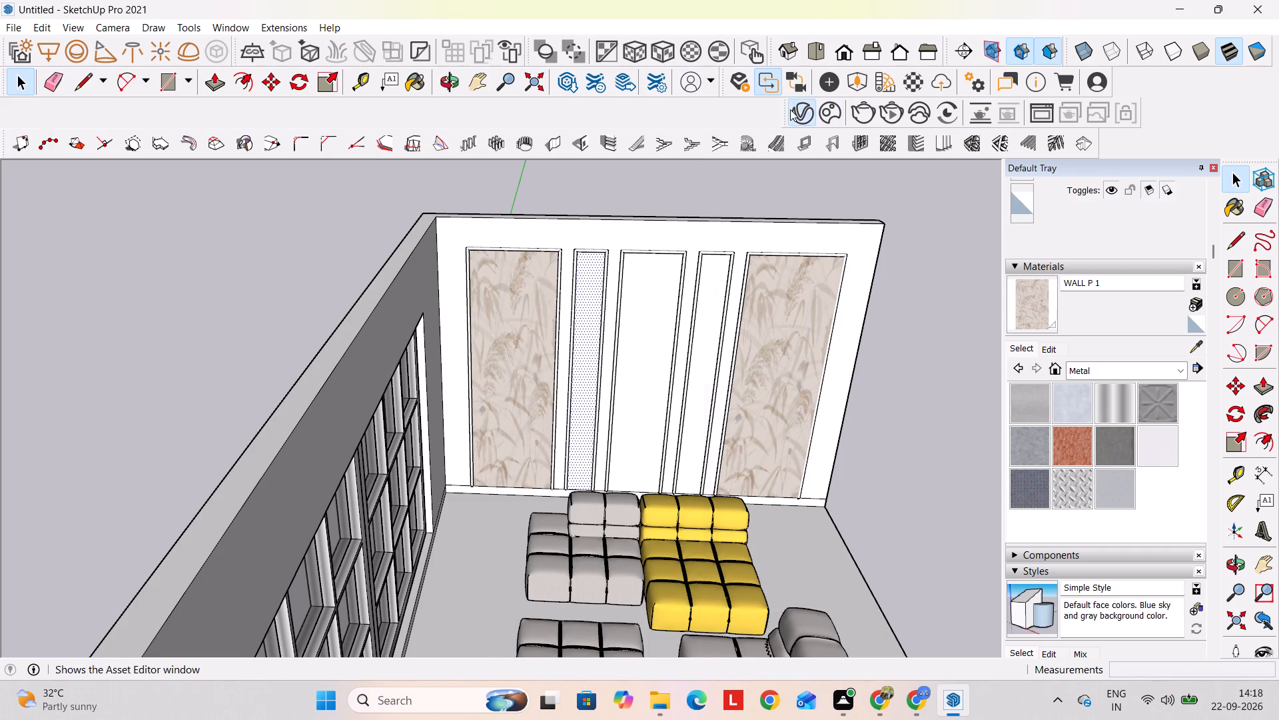
left_click(83, 583)
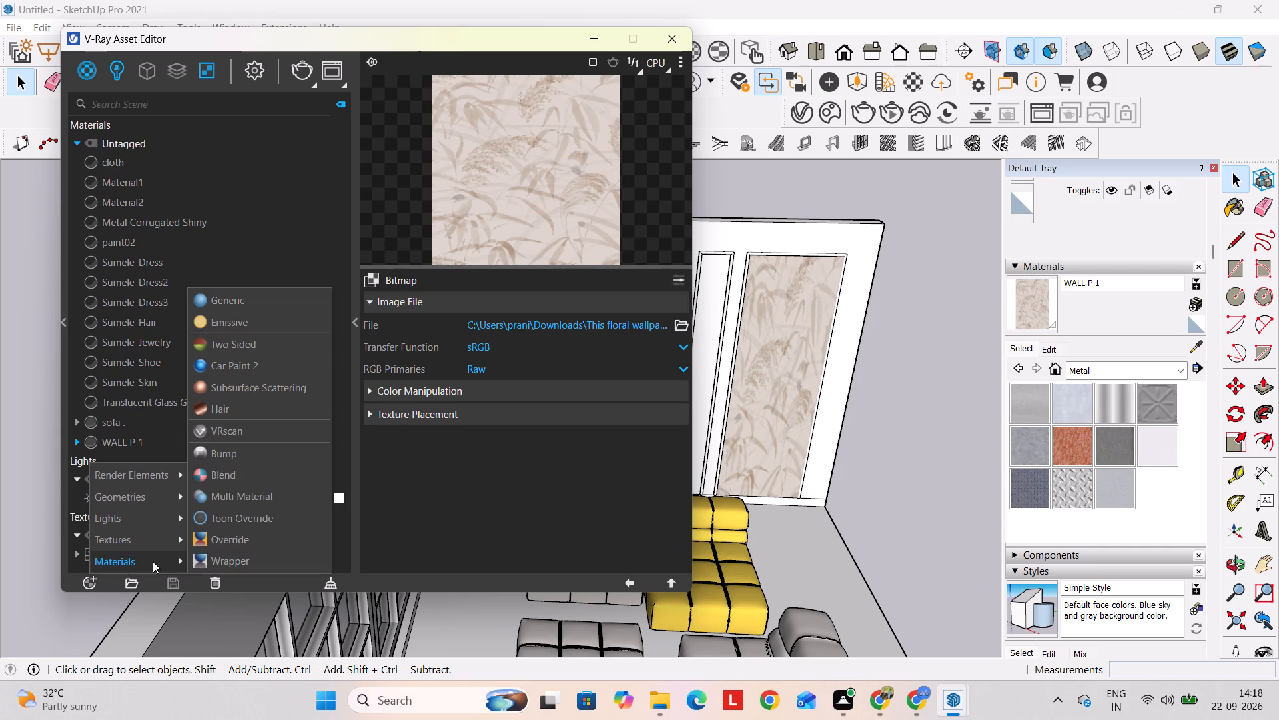
left_click(251, 301)
double_click(199, 421)
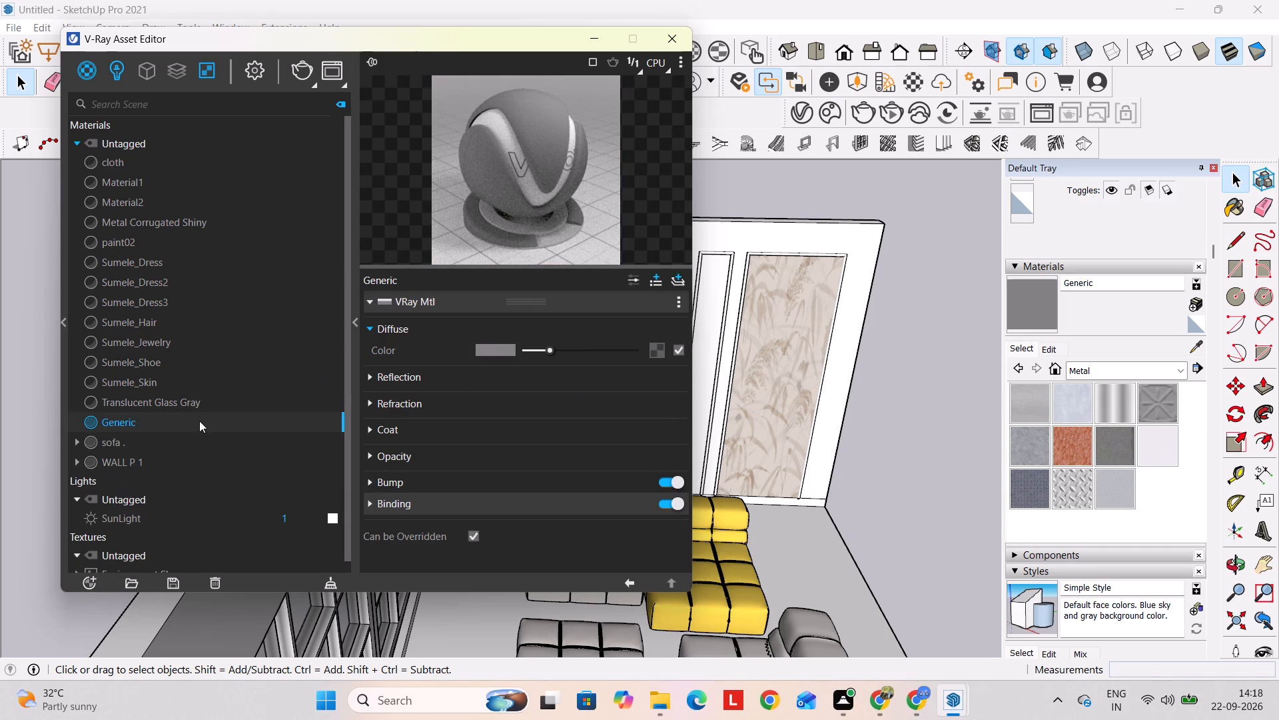
key("BackSpace")
key("BackSpace")
key("BackSpace")
key("BackSpace")
key("BackSpace")
key("BackSpace")
key("BackSpace")
key("BackSpace")
key("BackSpace")
key("BackSpace")
type("WALL P")
key("space")
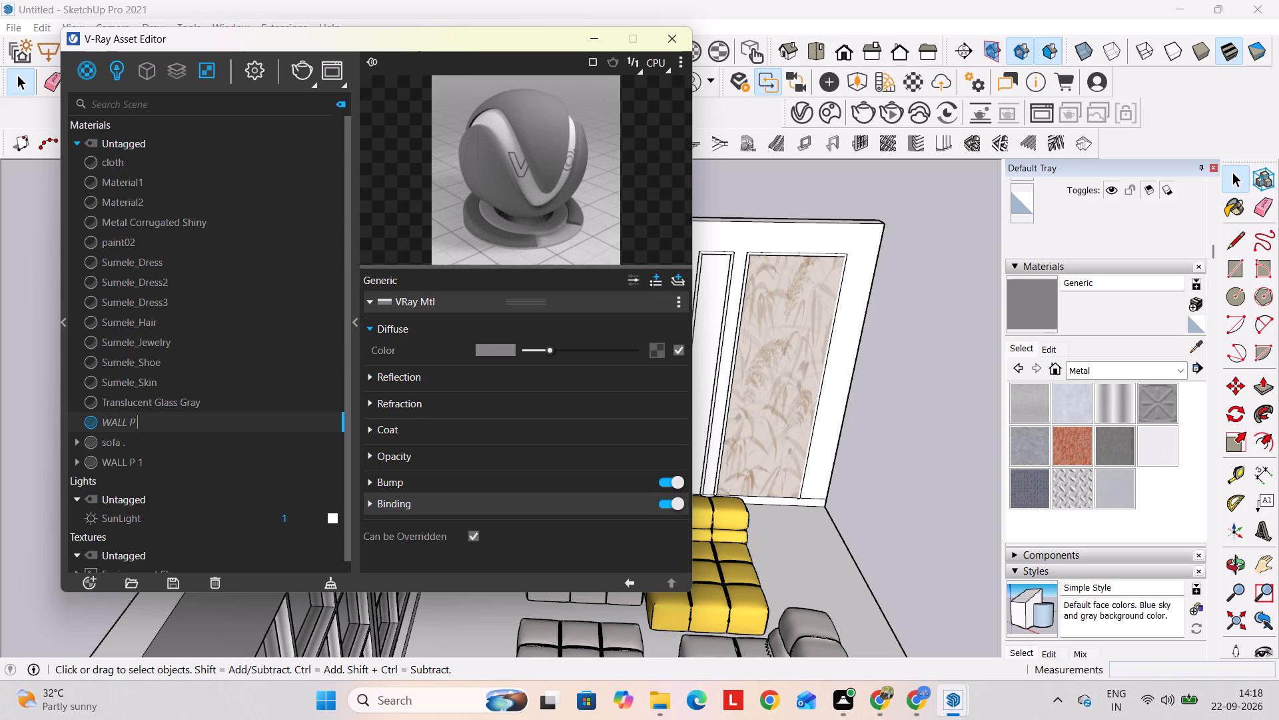
key("2")
key("Return")
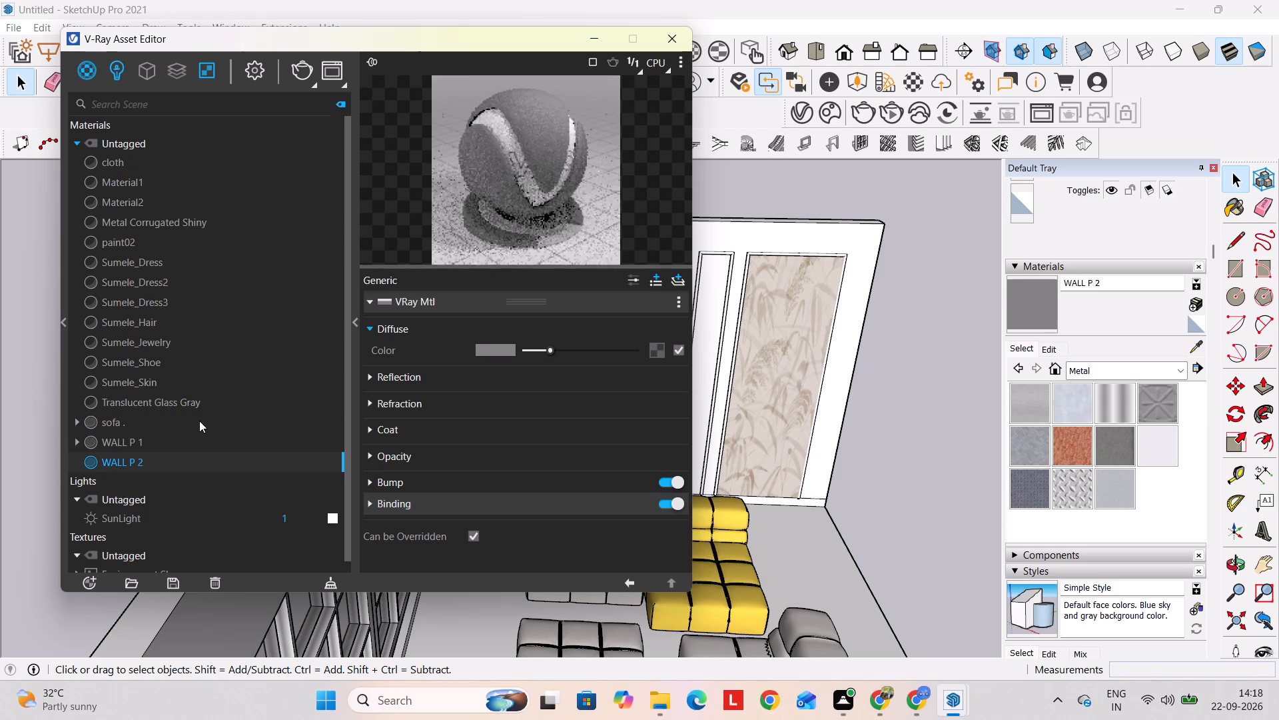
Switch to Pinterest in Chrome and search for STONE WHITH GOLD.
left_click(893, 699)
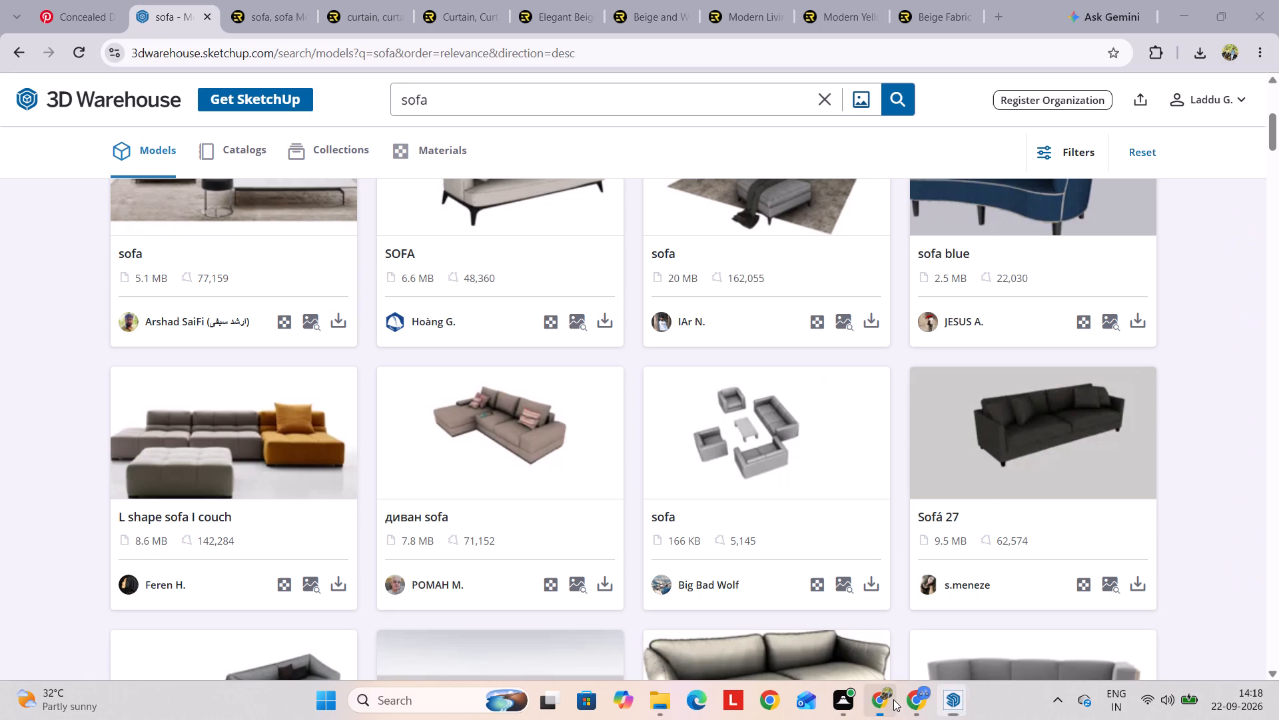
left_click(36, 9)
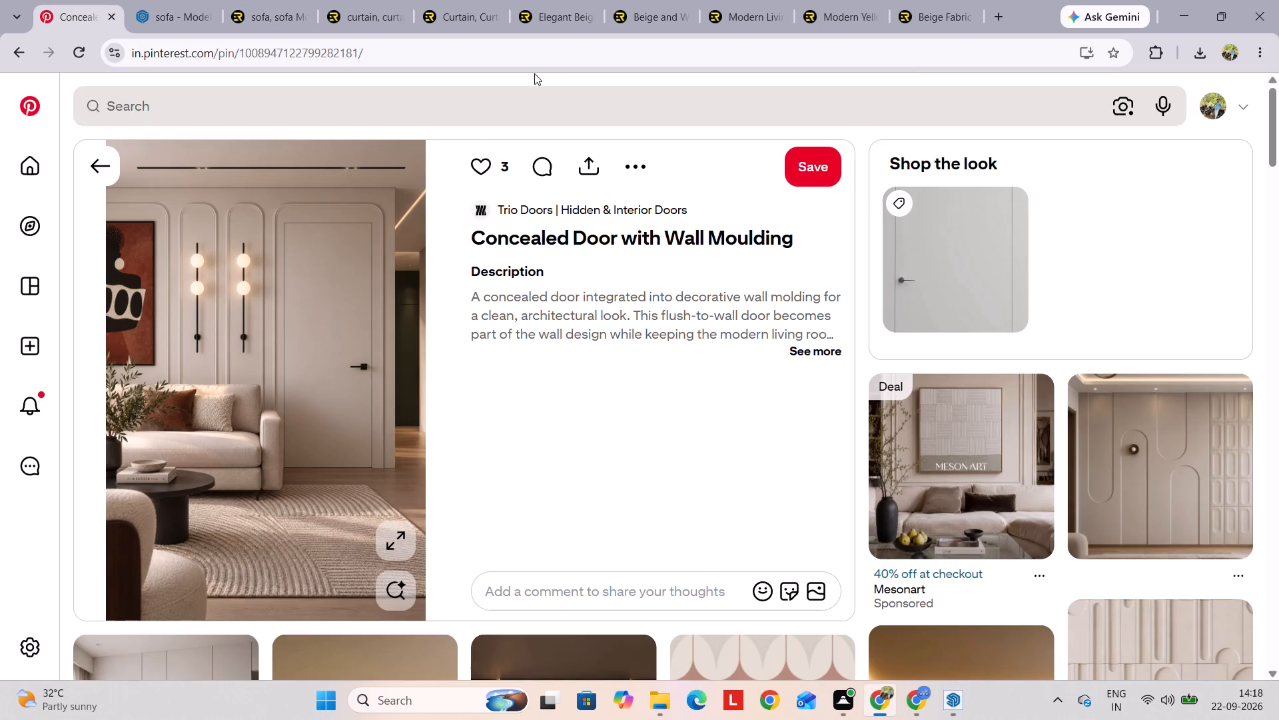
left_click(497, 99)
type("AST")
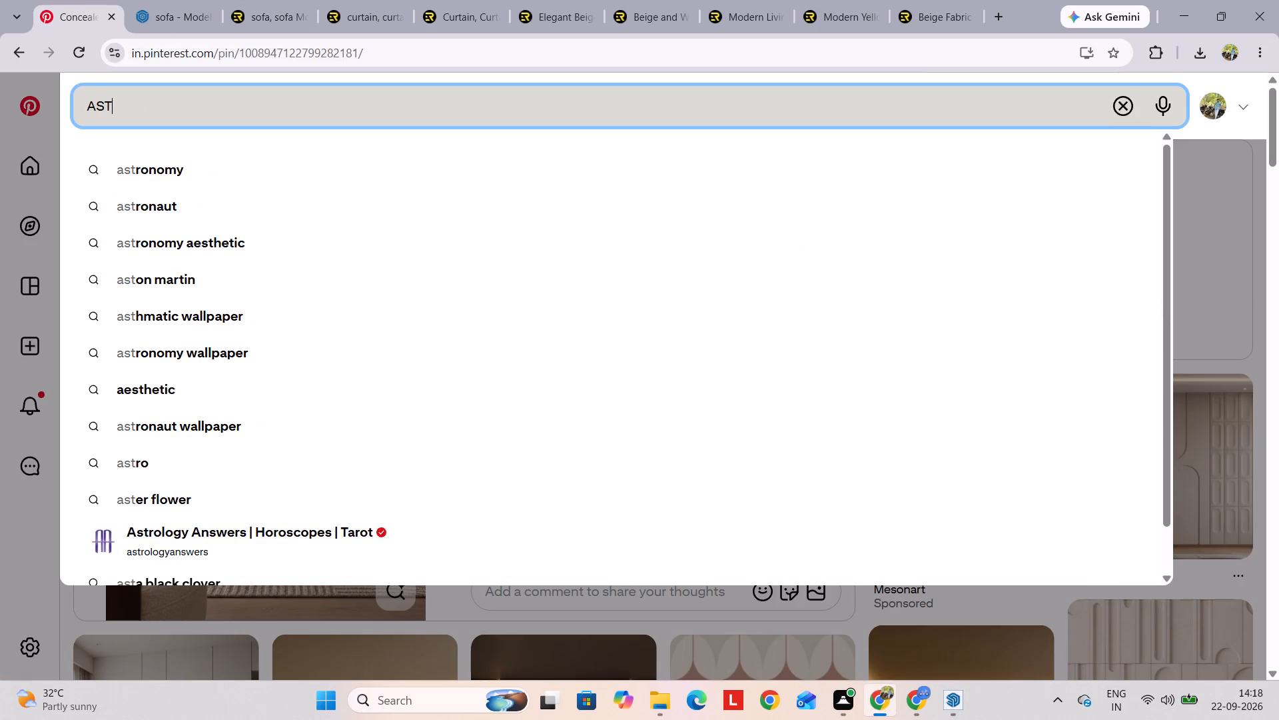
key("BackSpace")
key("BackSpace")
key("BackSpace")
key("BackSpace")
type("STONE WHITH")
key("space")
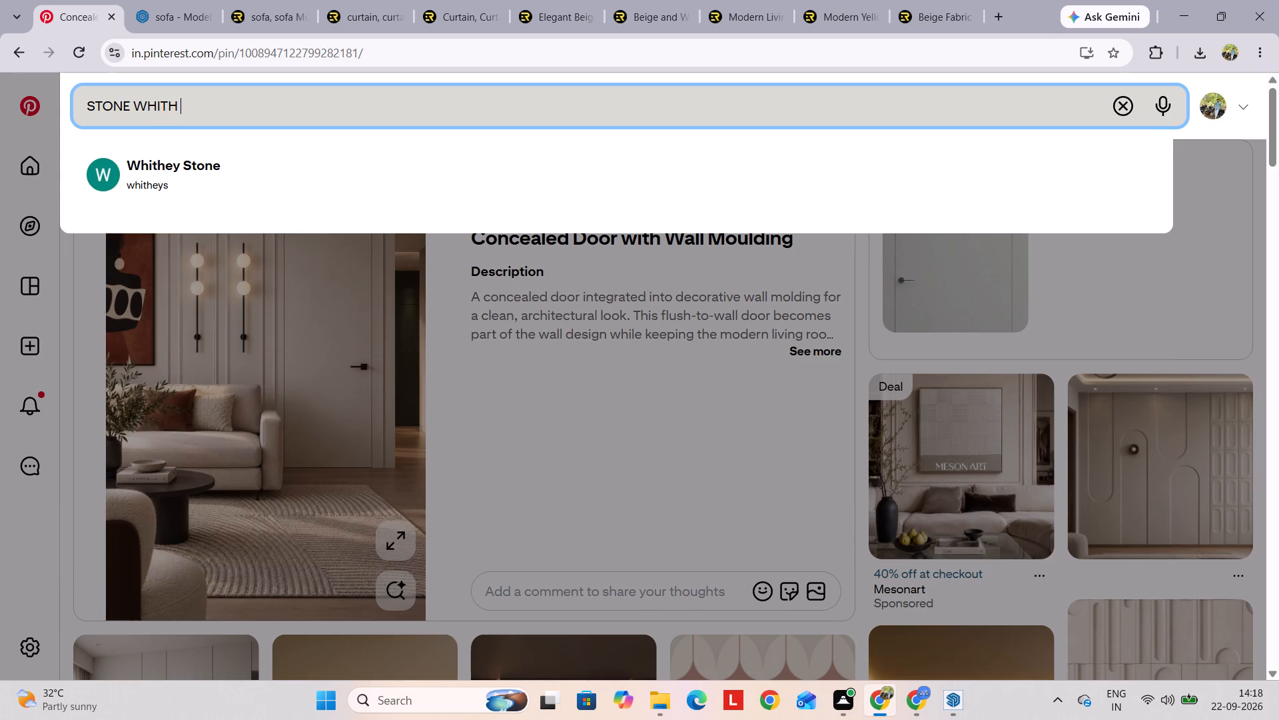
type("FO")
key("BackSpace")
key("BackSpace")
type("GOLD")
key("space")
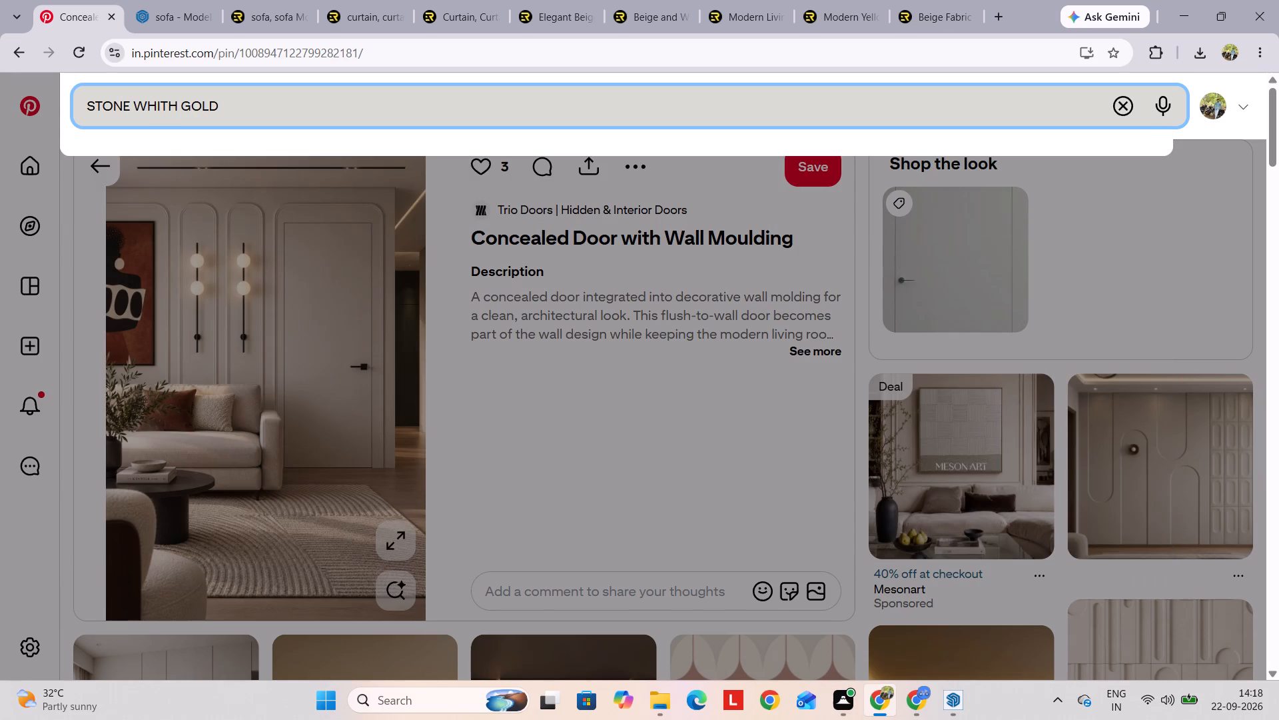
key("Return")
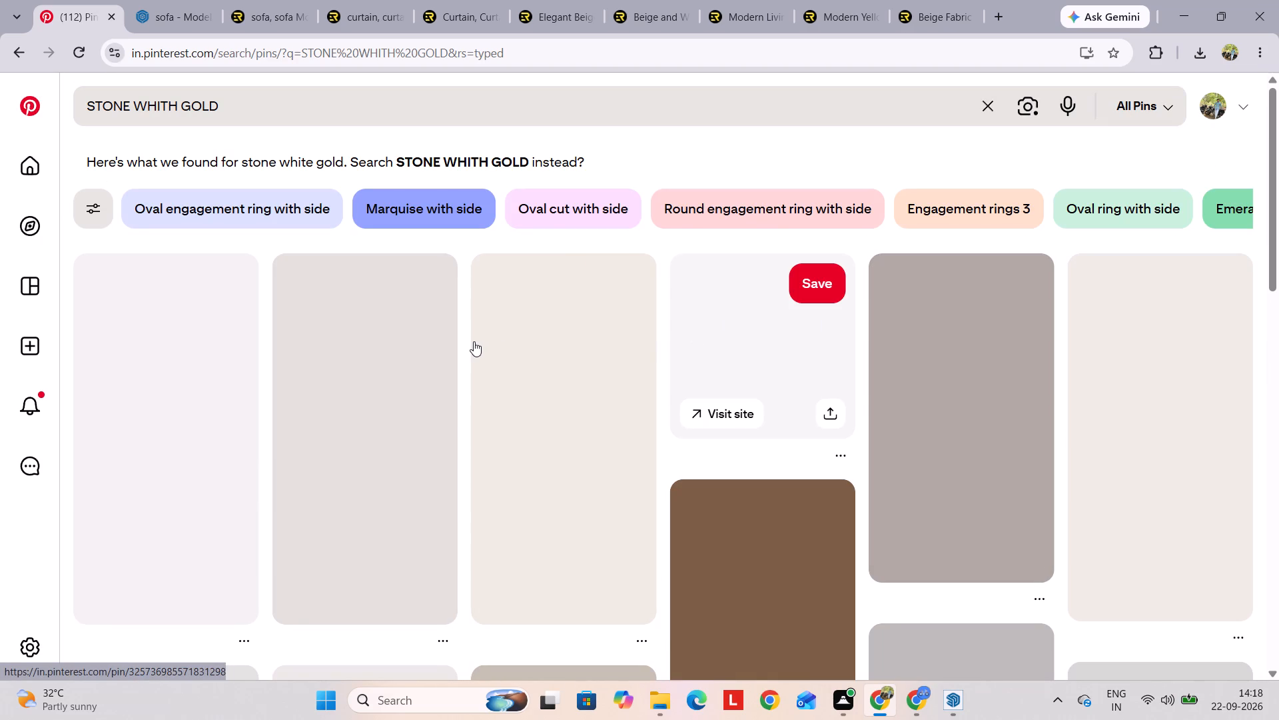
Browse the STONE WHITH GOLD results for a gold-veined stone image suitable as a wall texture.
scroll(474, 341, "down", 2)
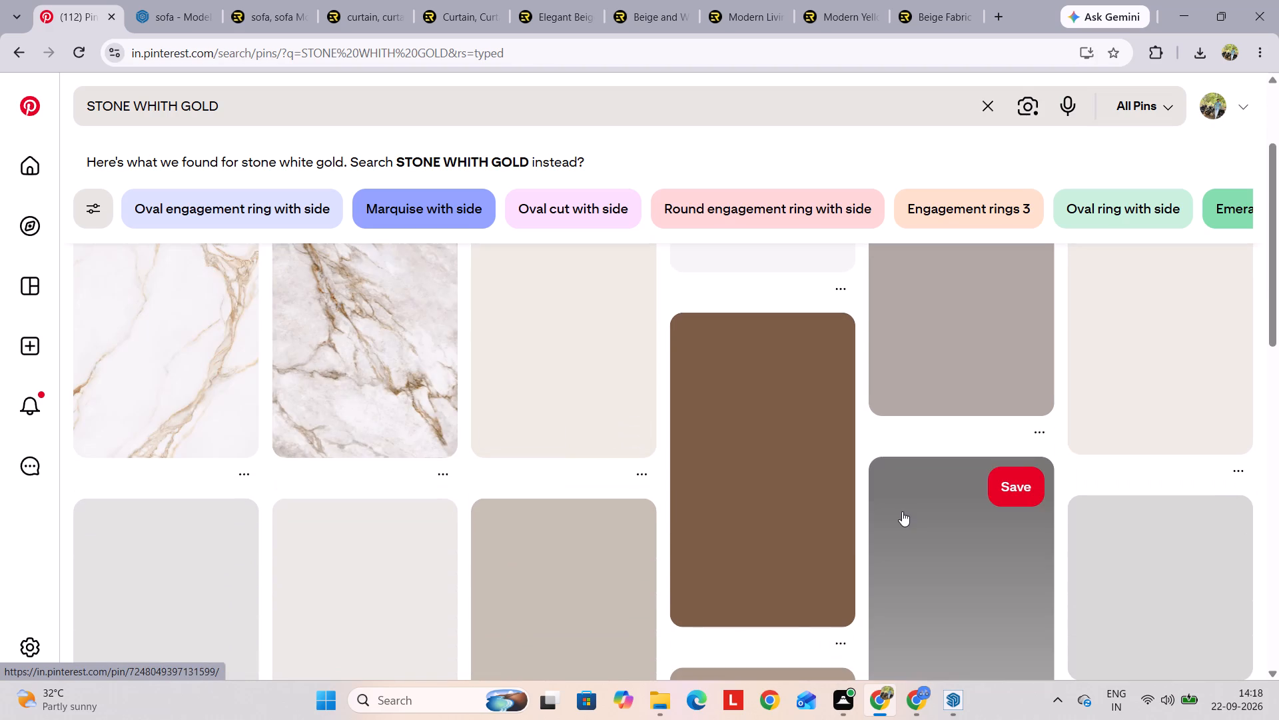
scroll(902, 509, "up", 3)
scroll(336, 431, "up", 4)
scroll(941, 455, "down", 4)
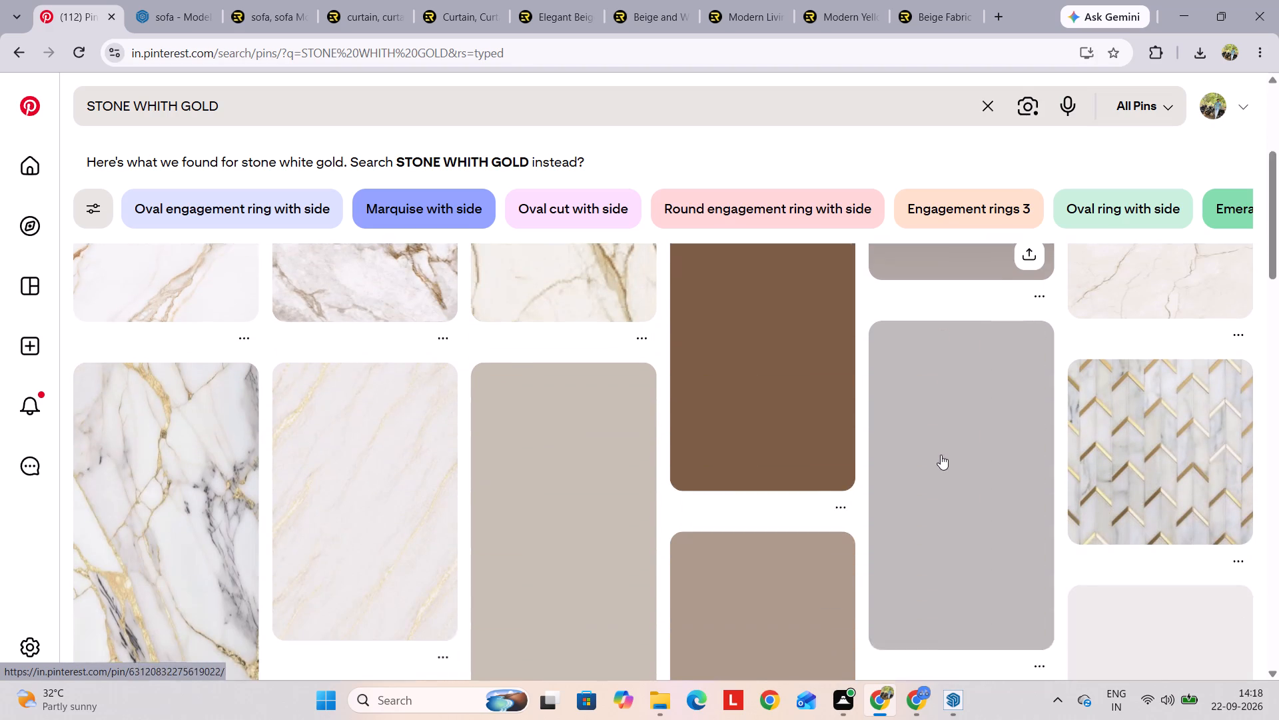
scroll(631, 418, "down", 1)
scroll(556, 423, "down", 3)
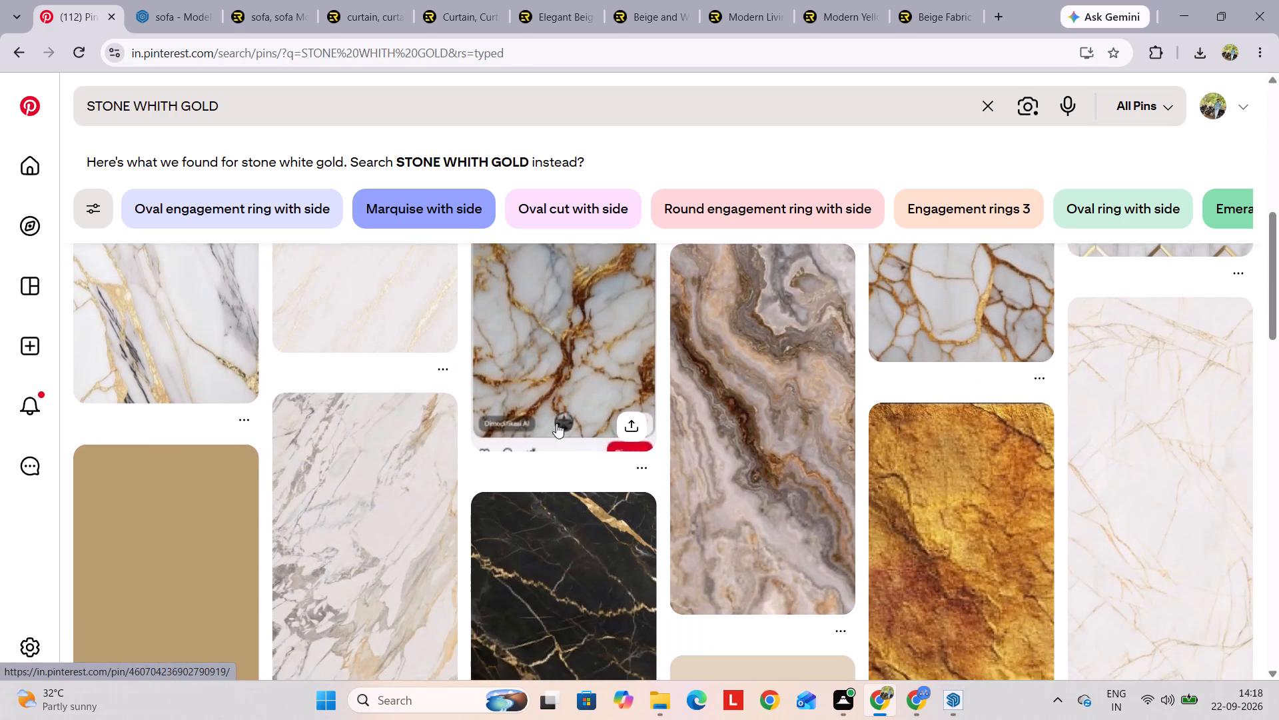
scroll(556, 423, "down", 2)
scroll(705, 443, "up", 4)
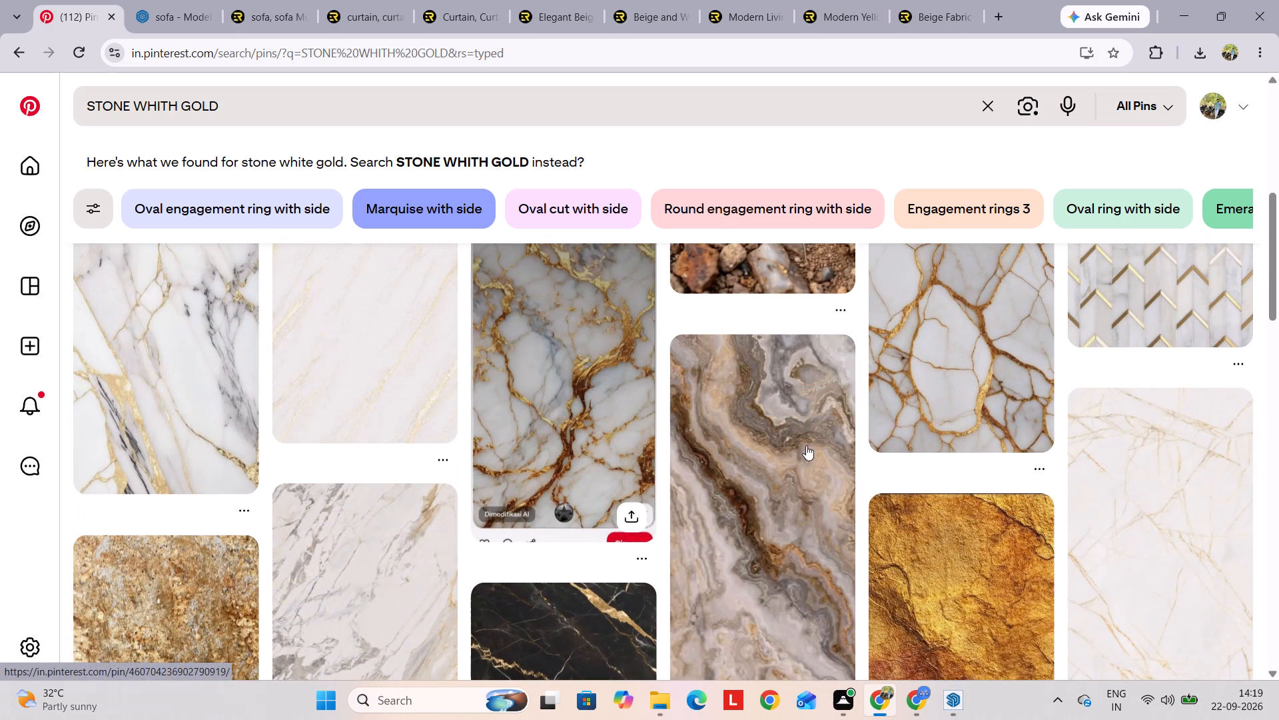
scroll(806, 445, "down", 11)
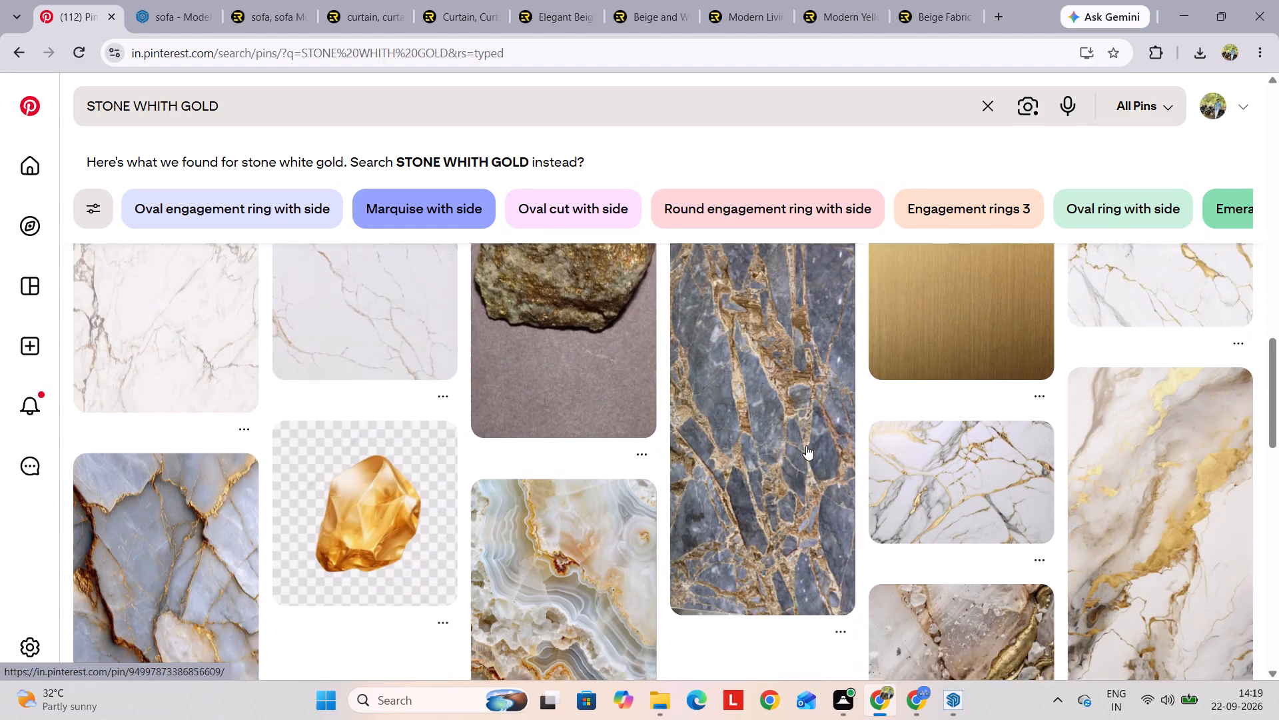
scroll(806, 445, "down", 8)
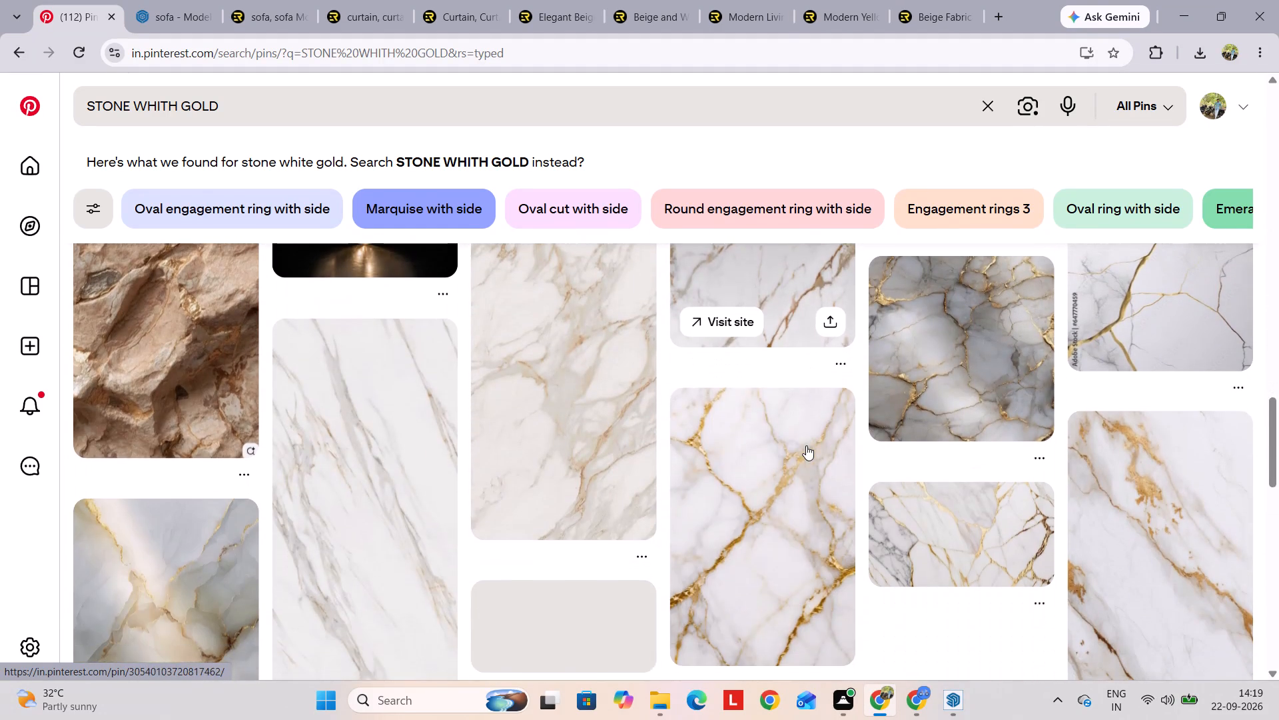
scroll(806, 445, "down", 3)
Correct the Pinterest search to STONE WITH GOLD and run it.
left_click(246, 118)
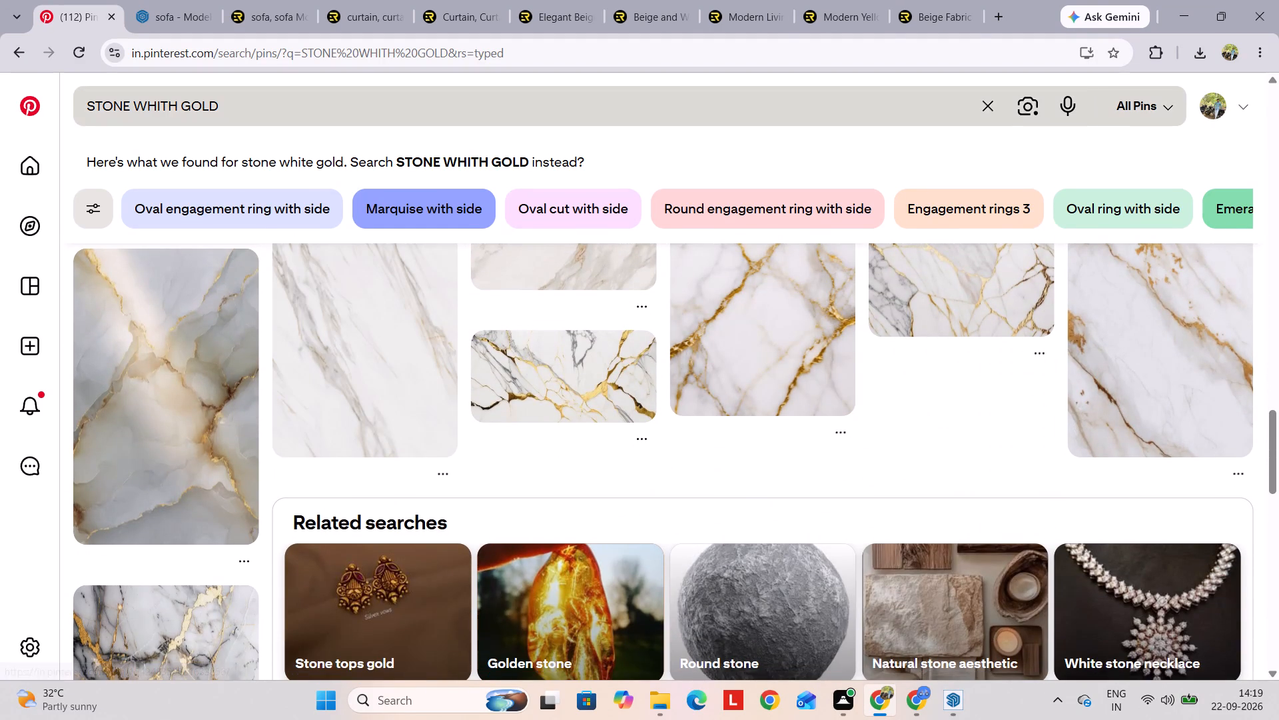
left_click(179, 107)
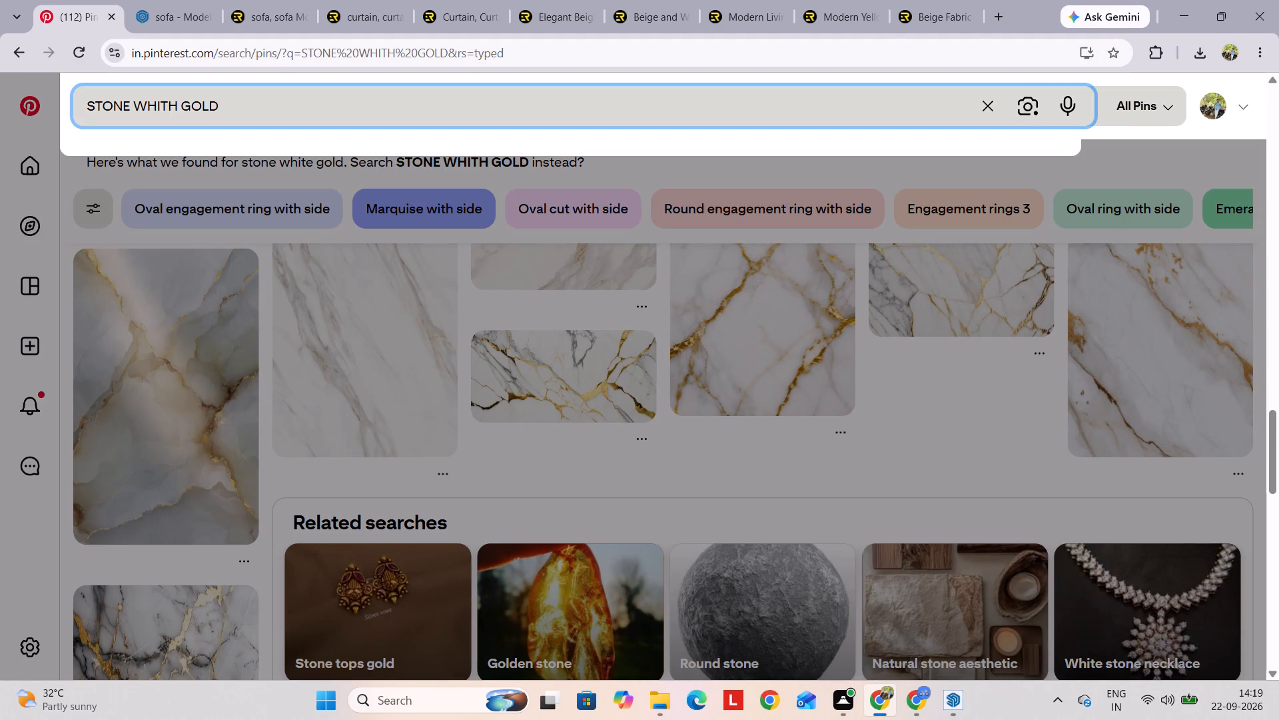
left_click(158, 107)
key("BackSpace")
key("Return")
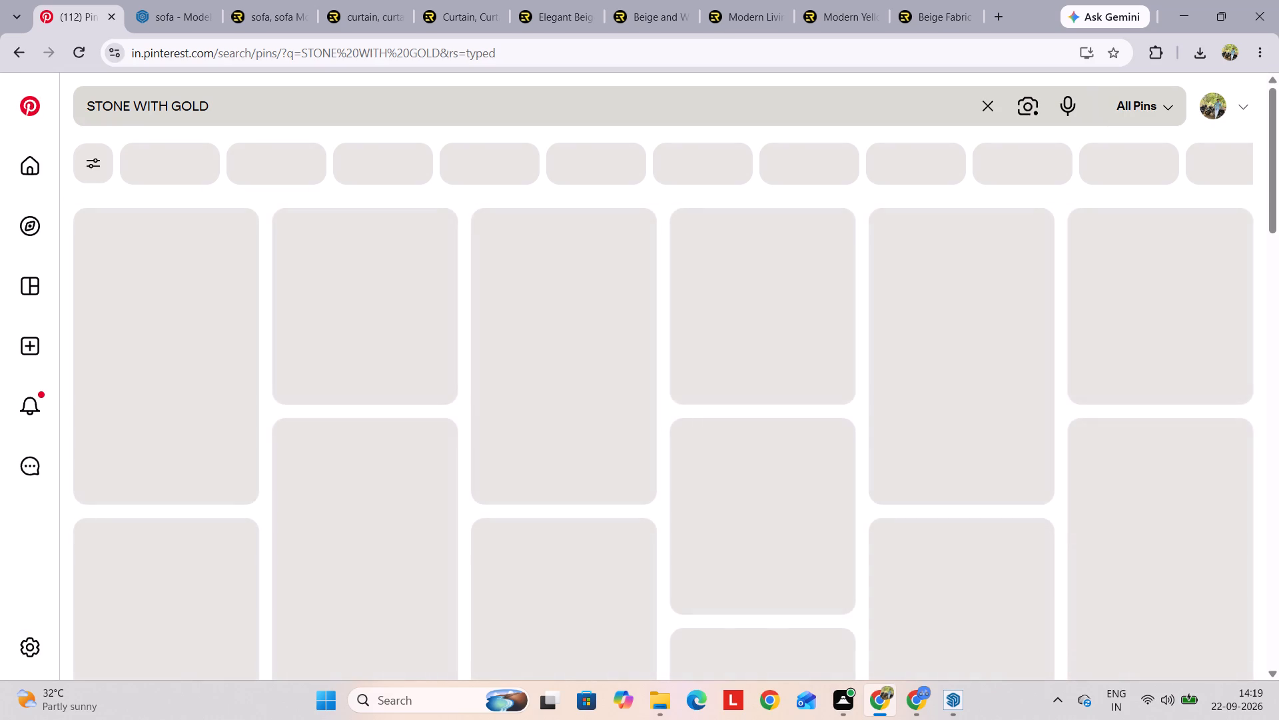
Examine the STONE WITH GOLD results, comparing light and dark gold-veined stones for the narrow panel texture.
scroll(548, 338, "down", 2)
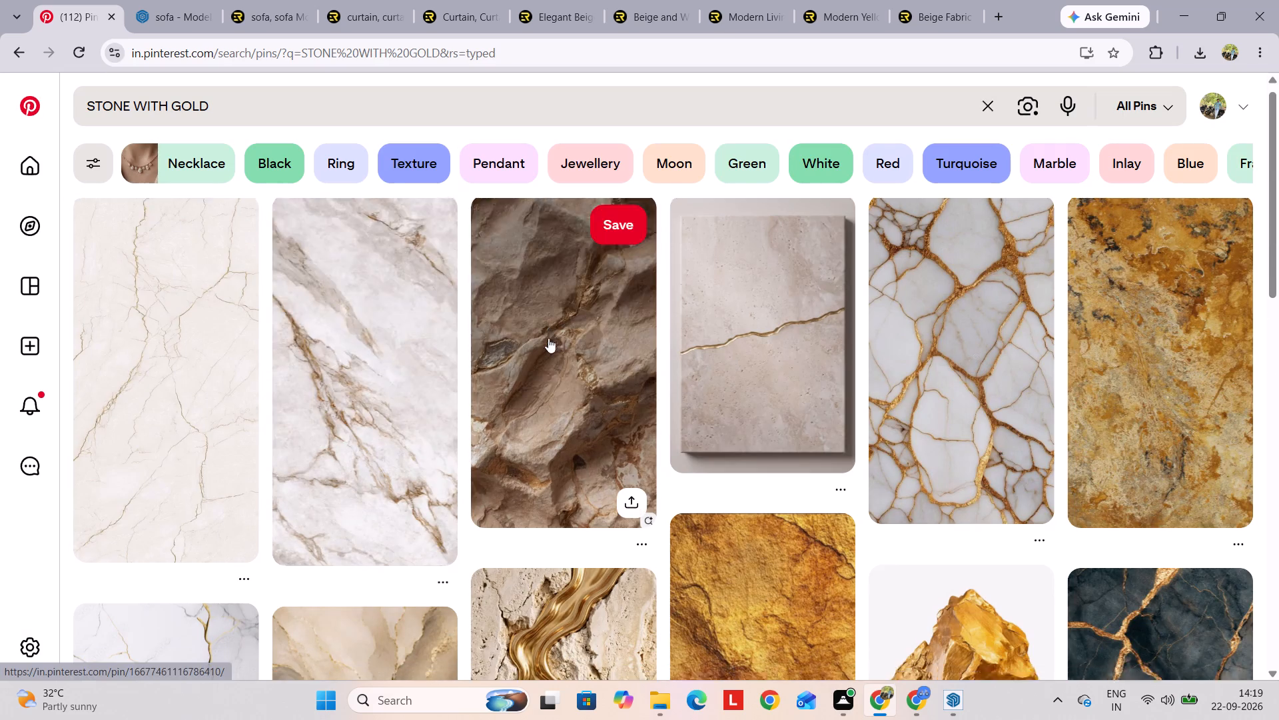
scroll(548, 338, "down", 6)
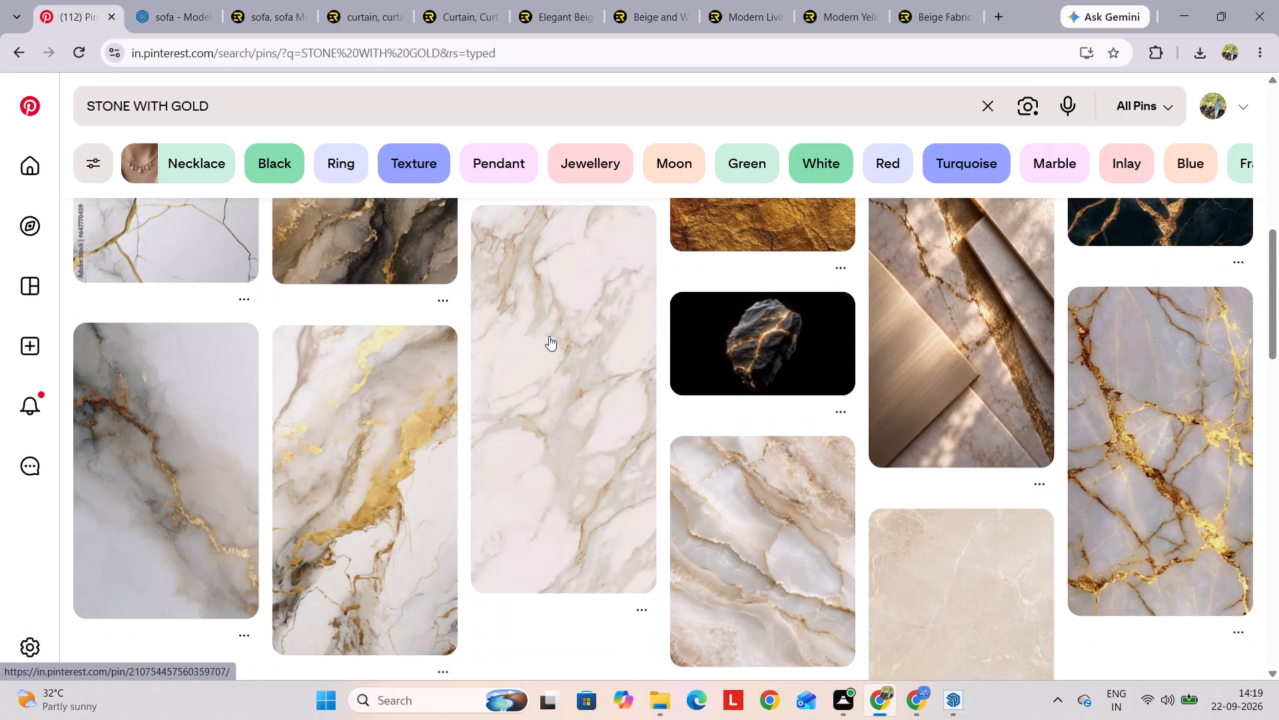
scroll(549, 331, "down", 6)
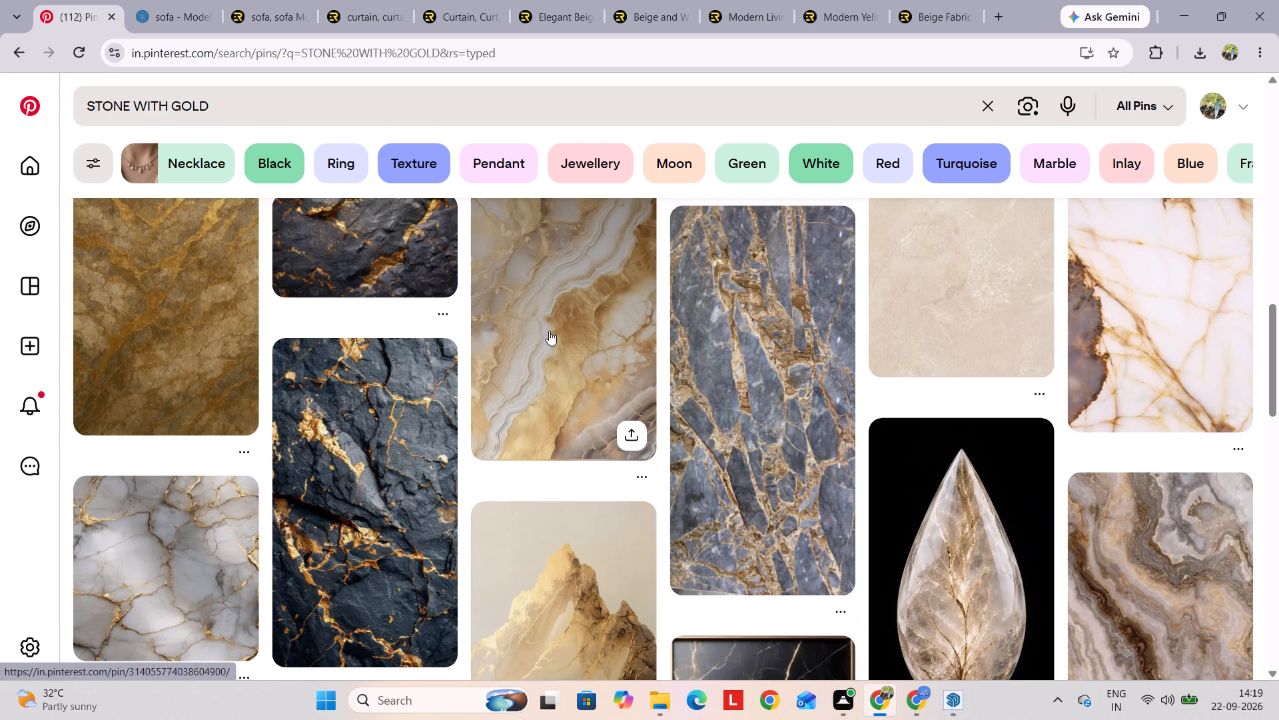
scroll(549, 331, "down", 3)
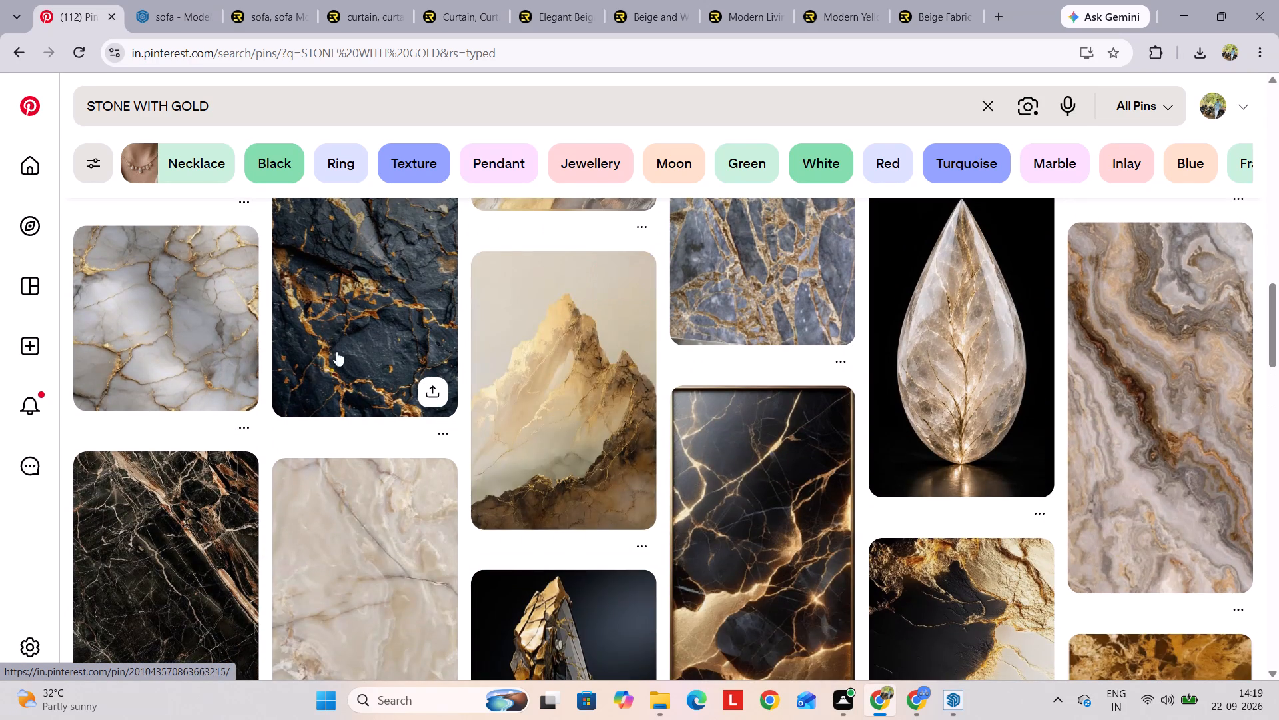
scroll(334, 360, "down", 7)
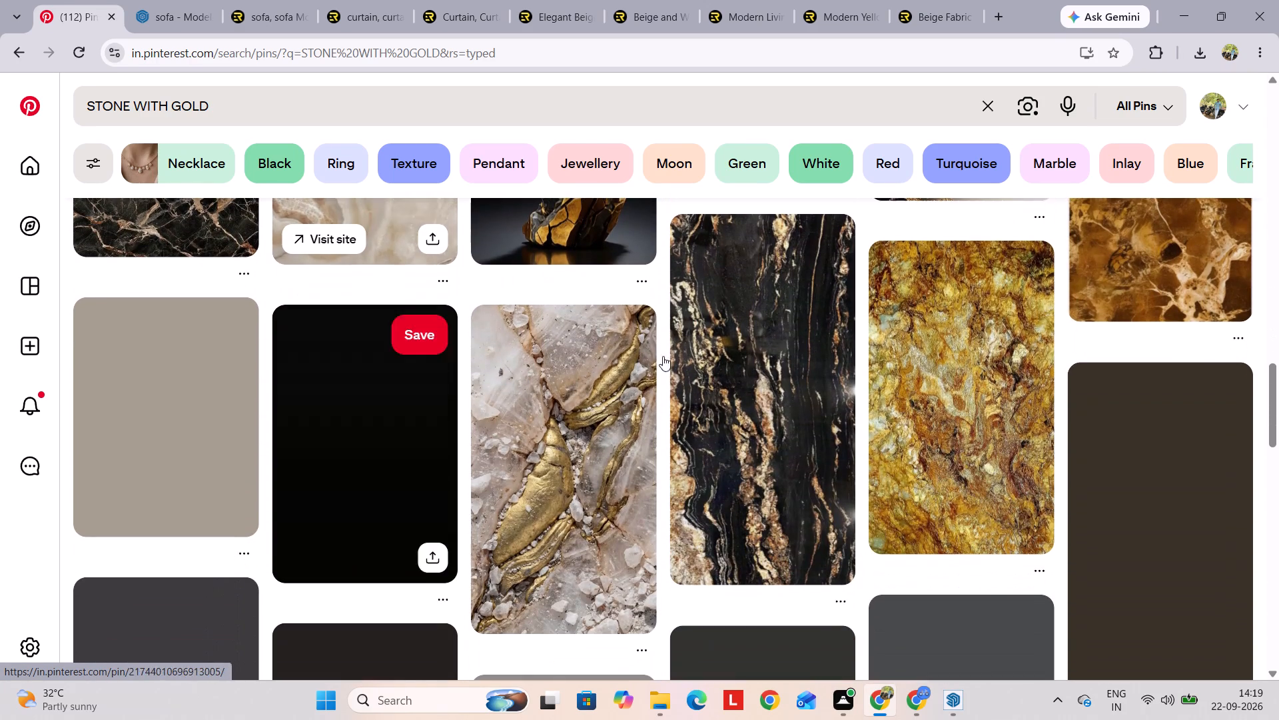
scroll(856, 353, "up", 4)
scroll(775, 388, "down", 3)
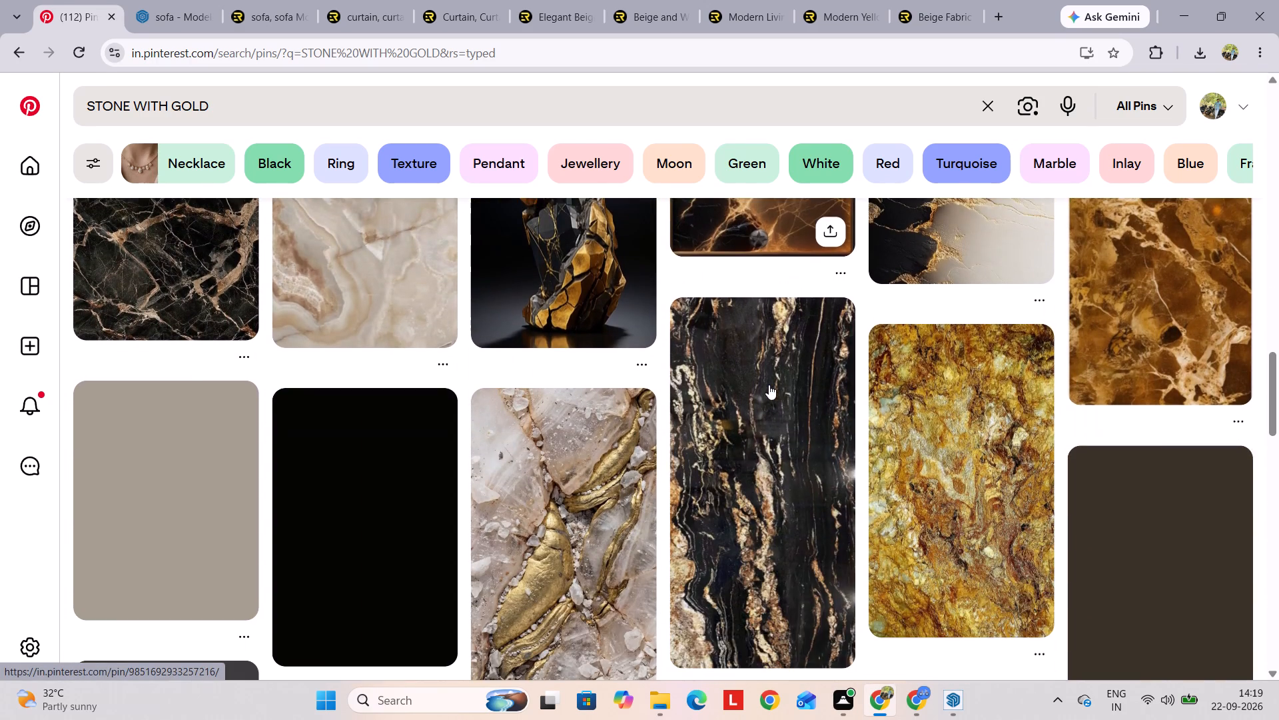
scroll(771, 379, "down", 5)
scroll(771, 377, "up", 4)
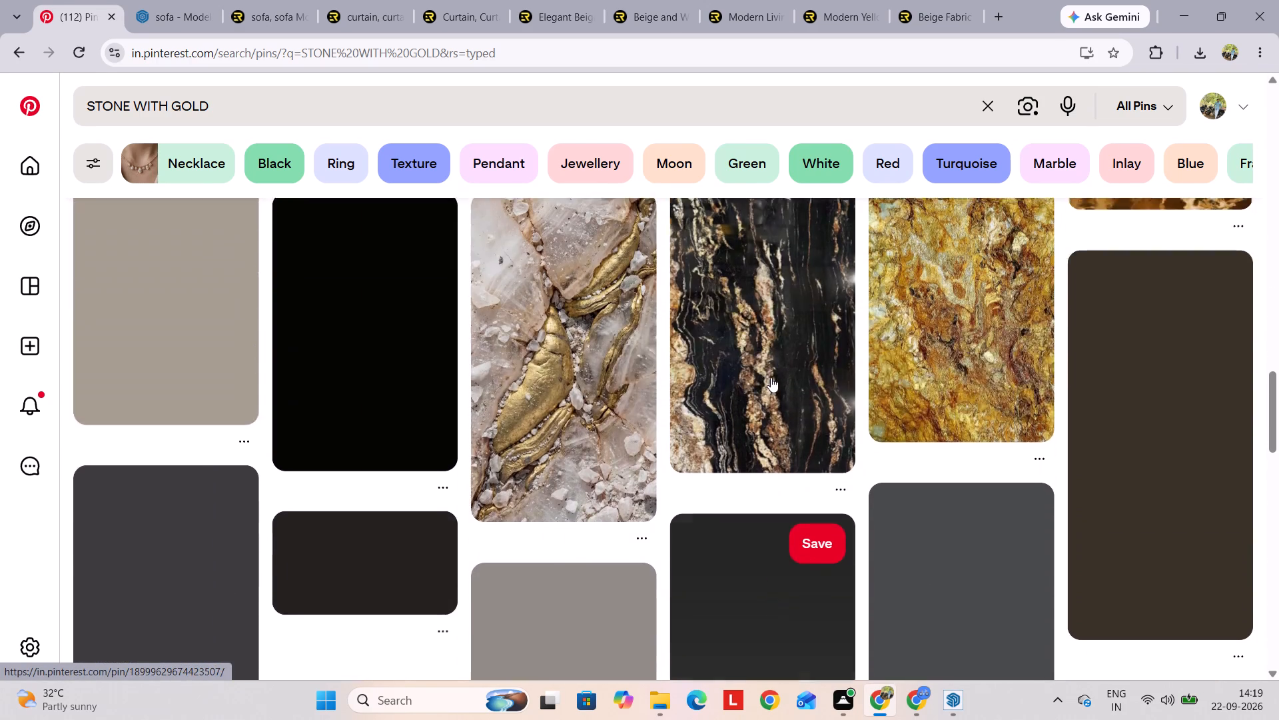
scroll(771, 377, "up", 8)
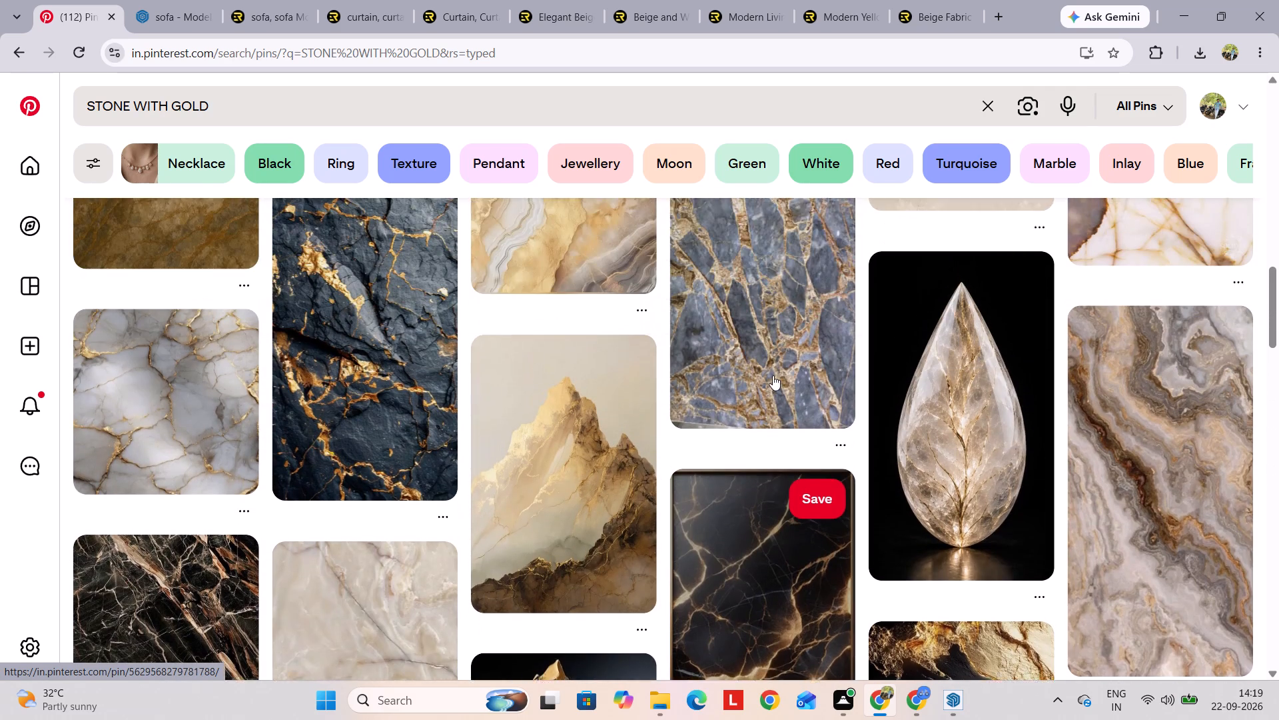
scroll(773, 375, "up", 1)
scroll(773, 375, "down", 9)
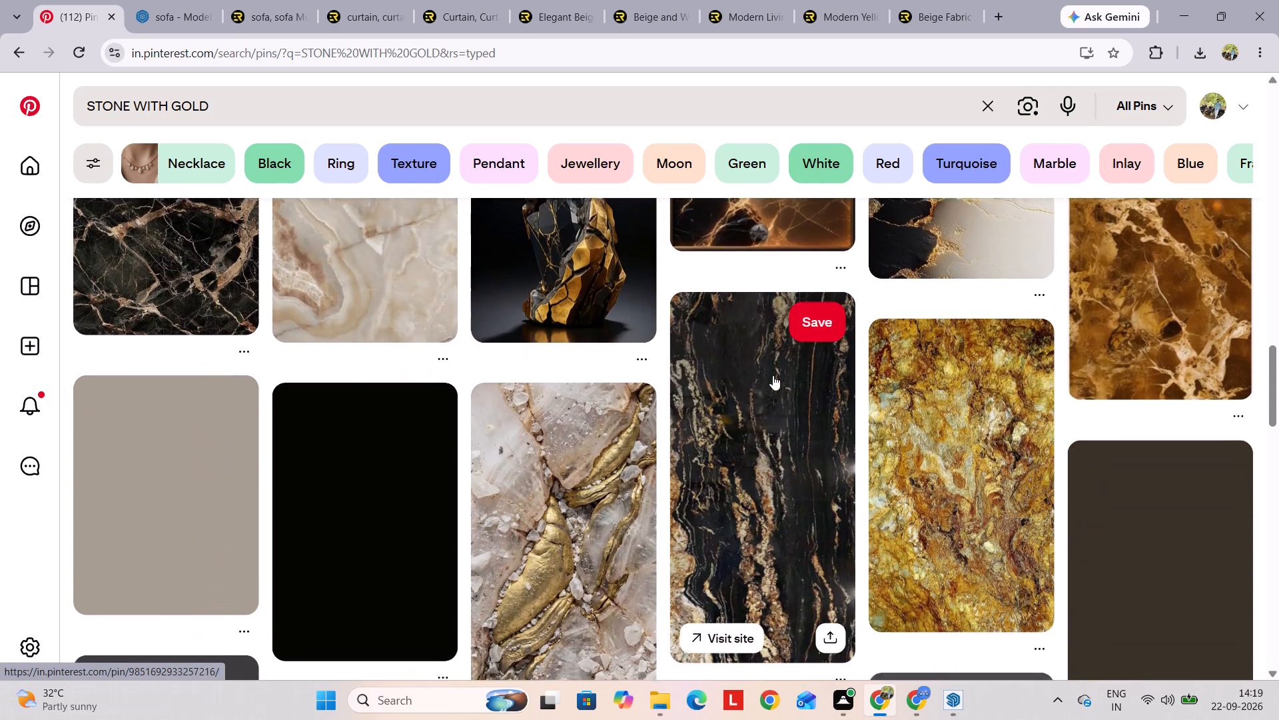
scroll(773, 375, "down", 7)
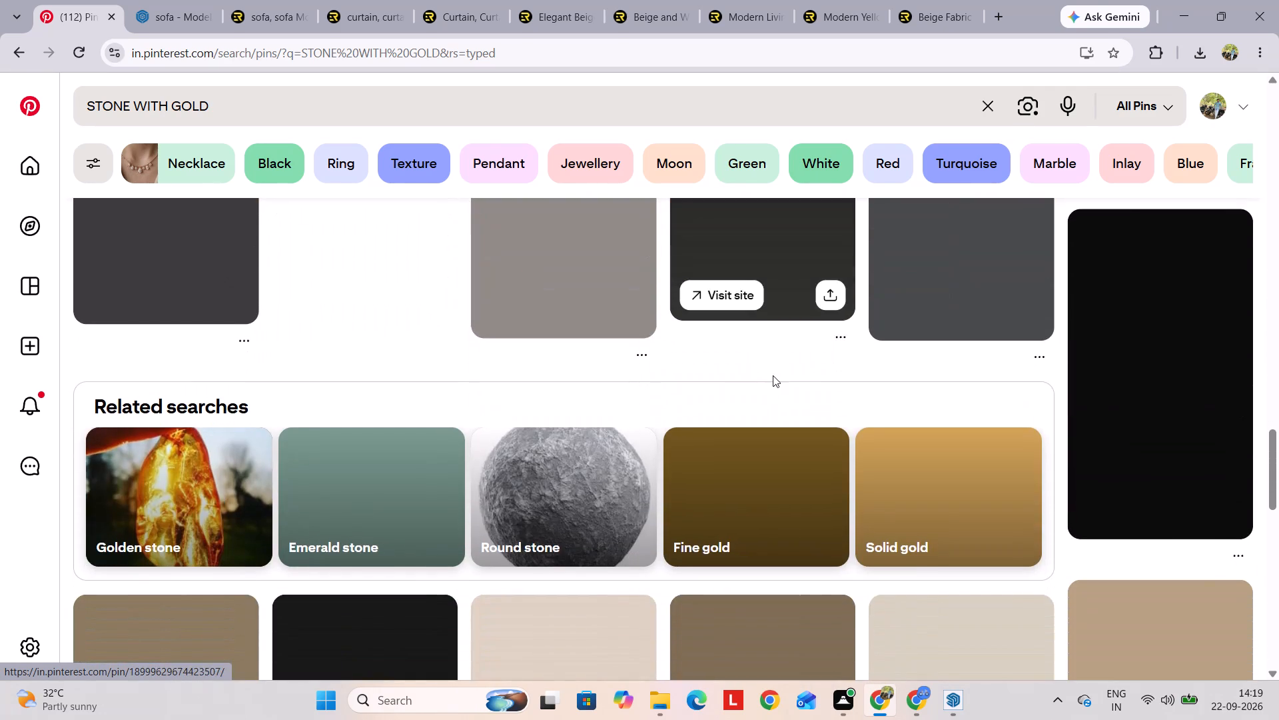
scroll(773, 375, "down", 4)
scroll(773, 375, "up", 9)
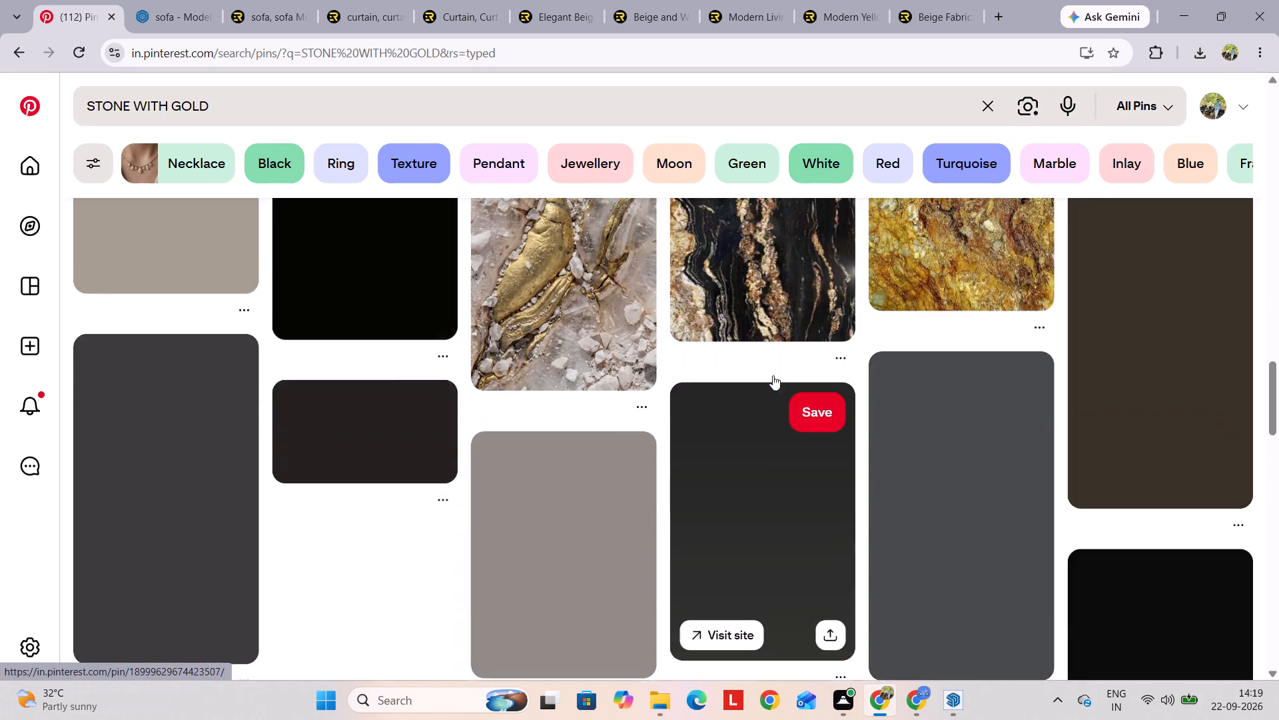
scroll(773, 375, "up", 9)
scroll(773, 375, "down", 2)
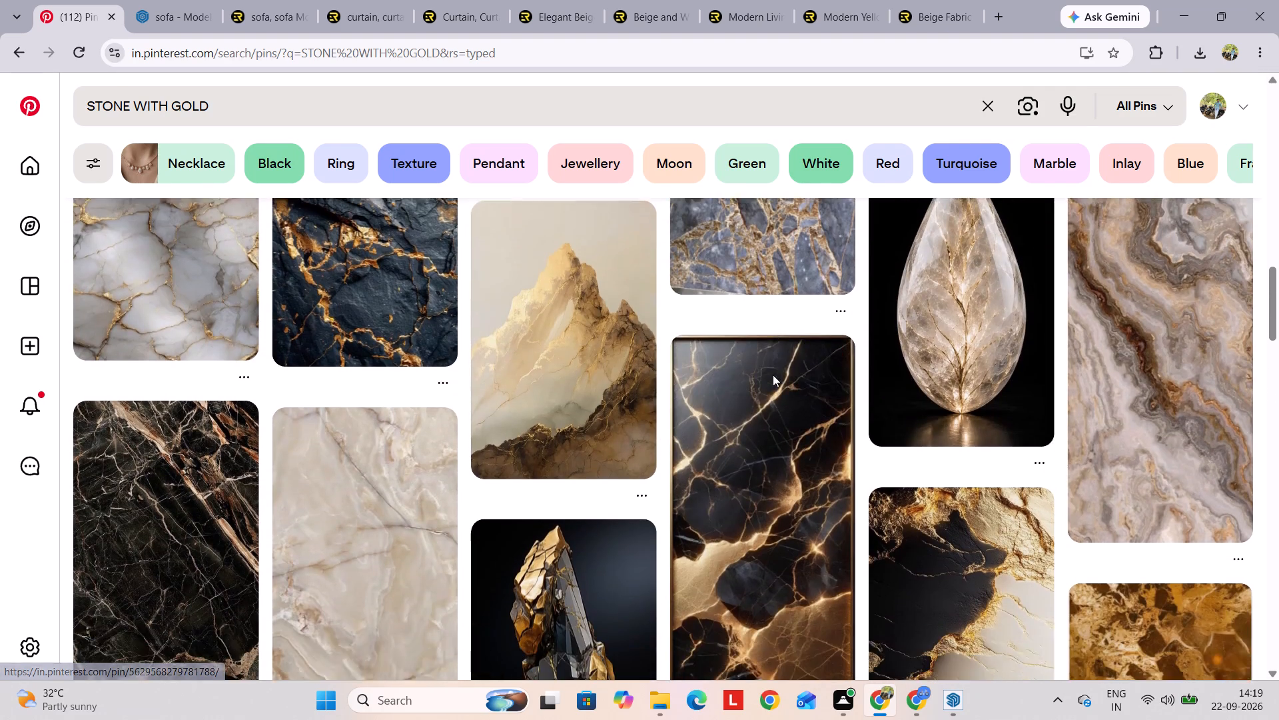
scroll(773, 375, "up", 11)
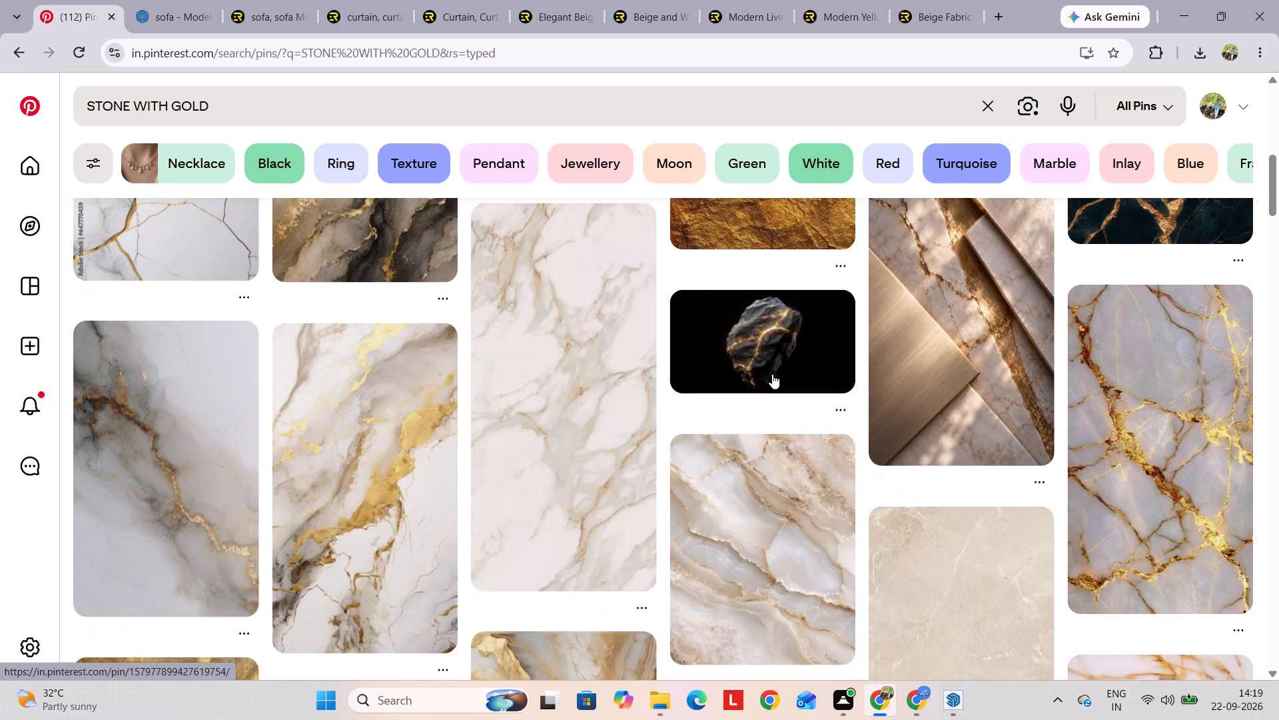
scroll(772, 374, "up", 4)
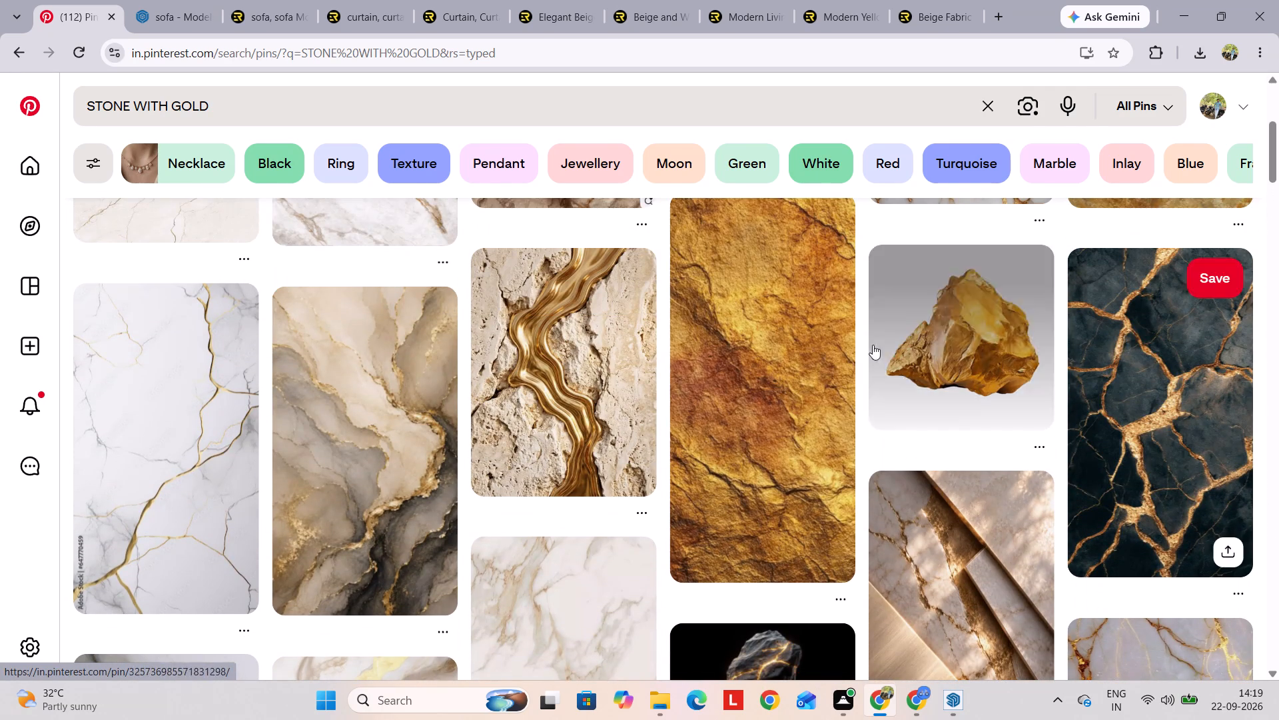
scroll(862, 345, "down", 3)
scroll(1086, 343, "down", 7)
scroll(632, 345, "down", 1)
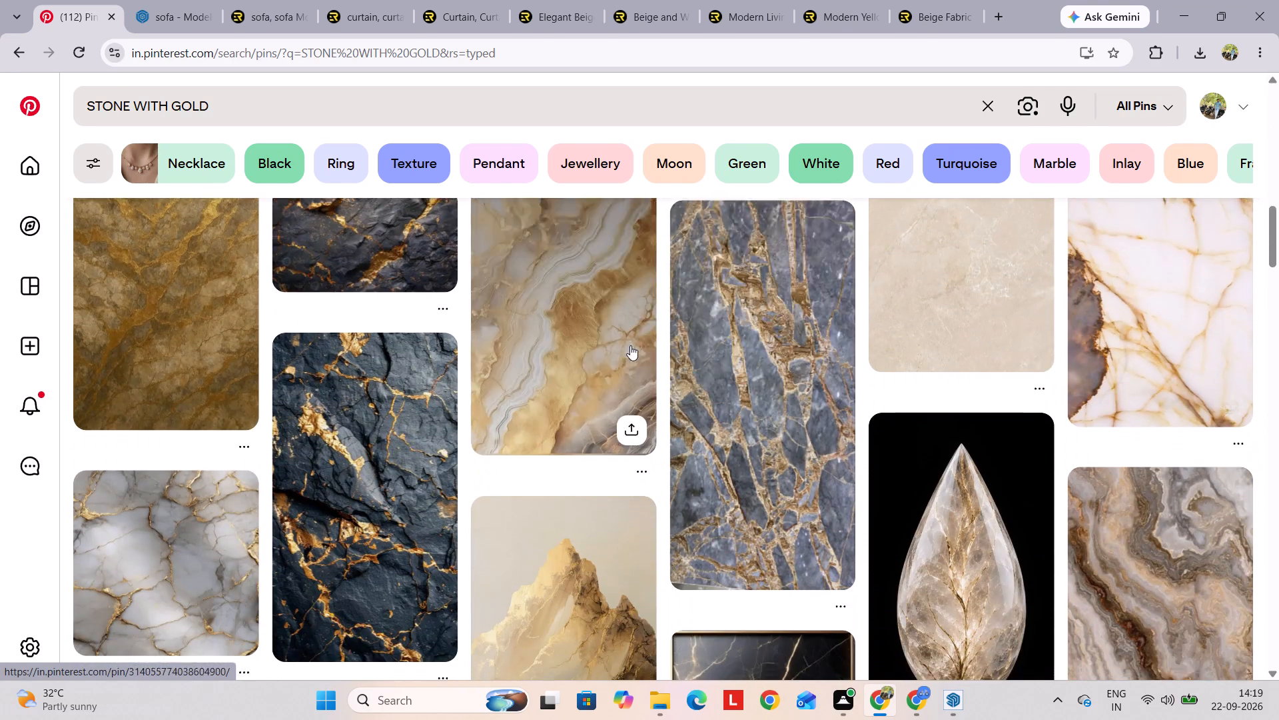
scroll(630, 345, "down", 2)
Open the pin of rough dark slate with gold veins and examine its related stone images.
left_click(333, 300)
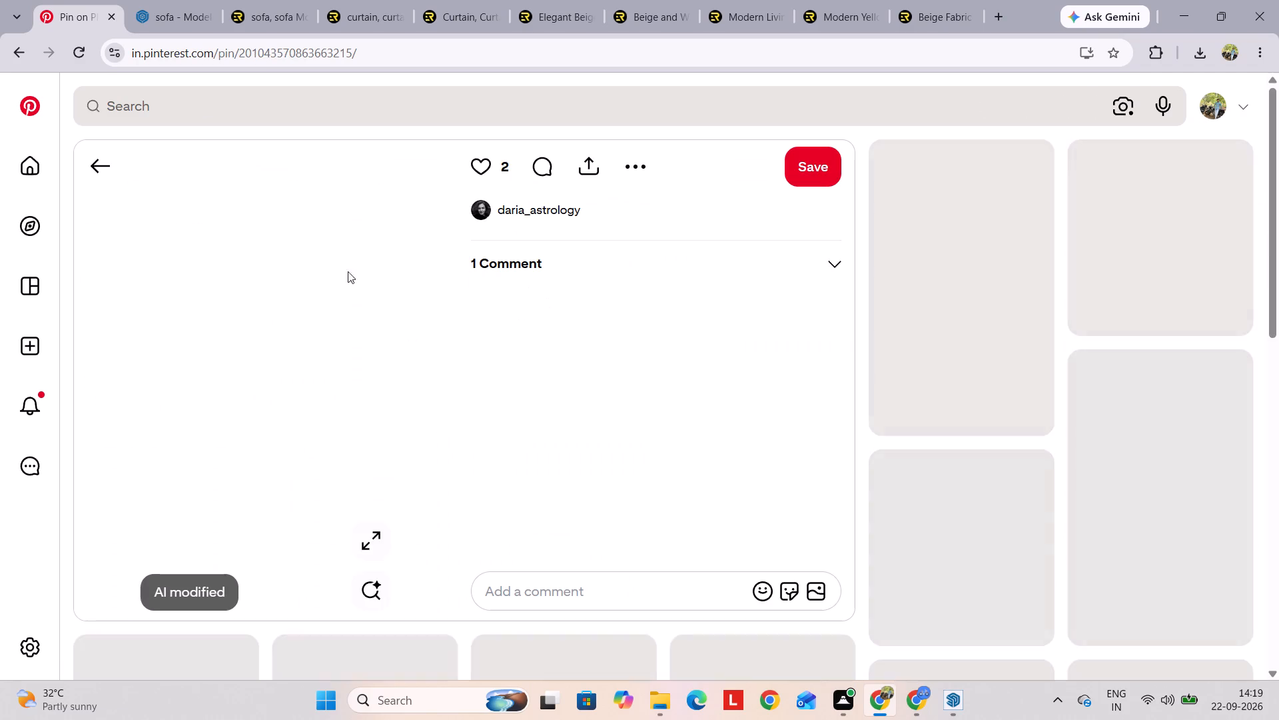
right_click(259, 295)
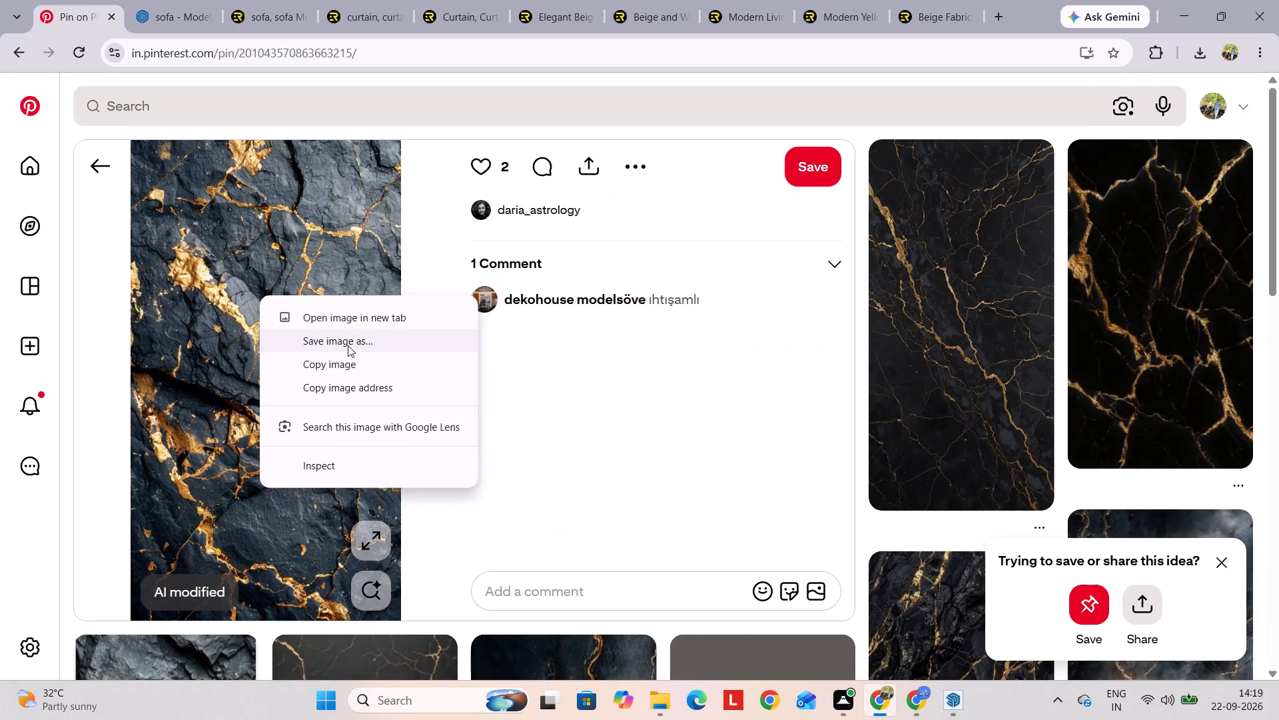
scroll(1040, 359, "down", 5)
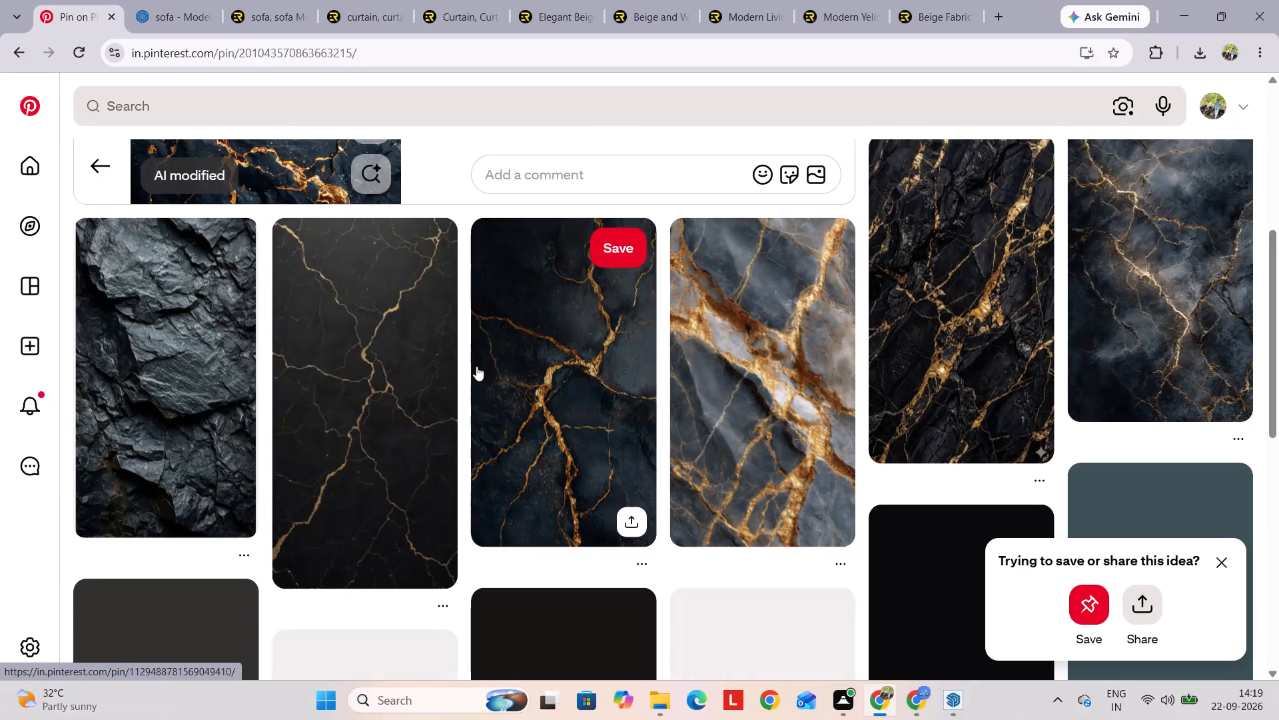
scroll(962, 278, "down", 4)
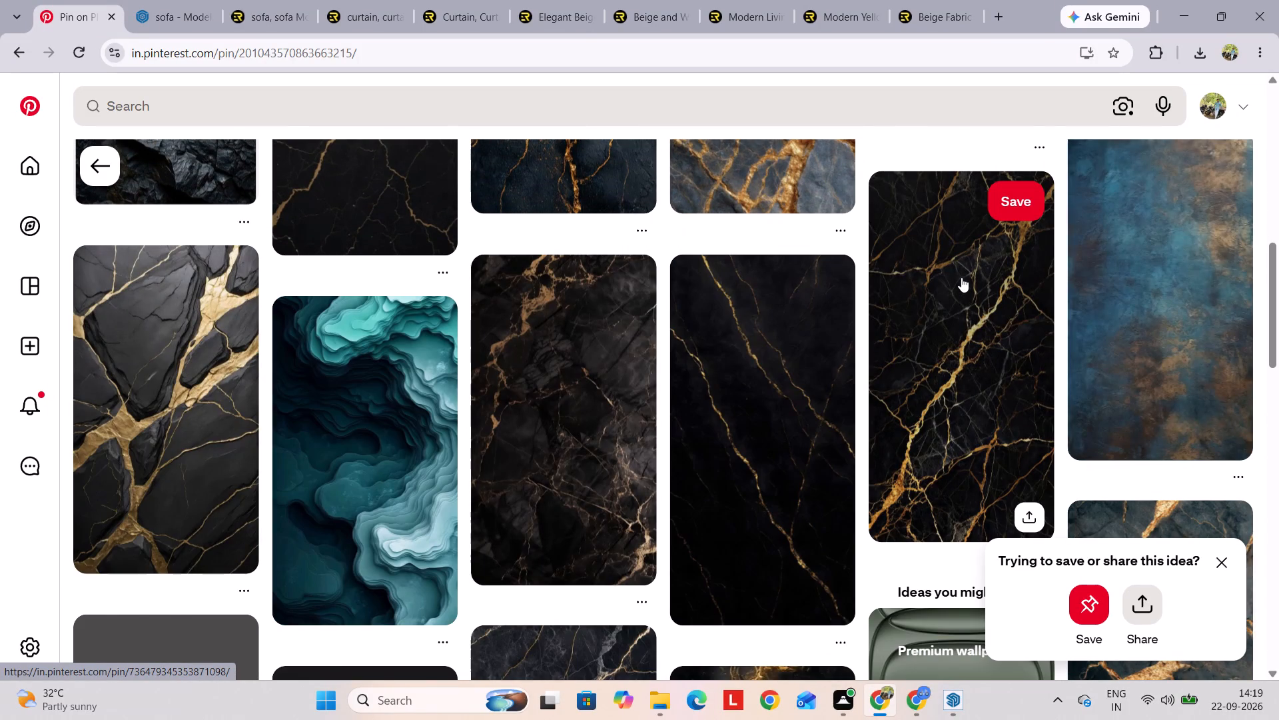
scroll(961, 277, "down", 6)
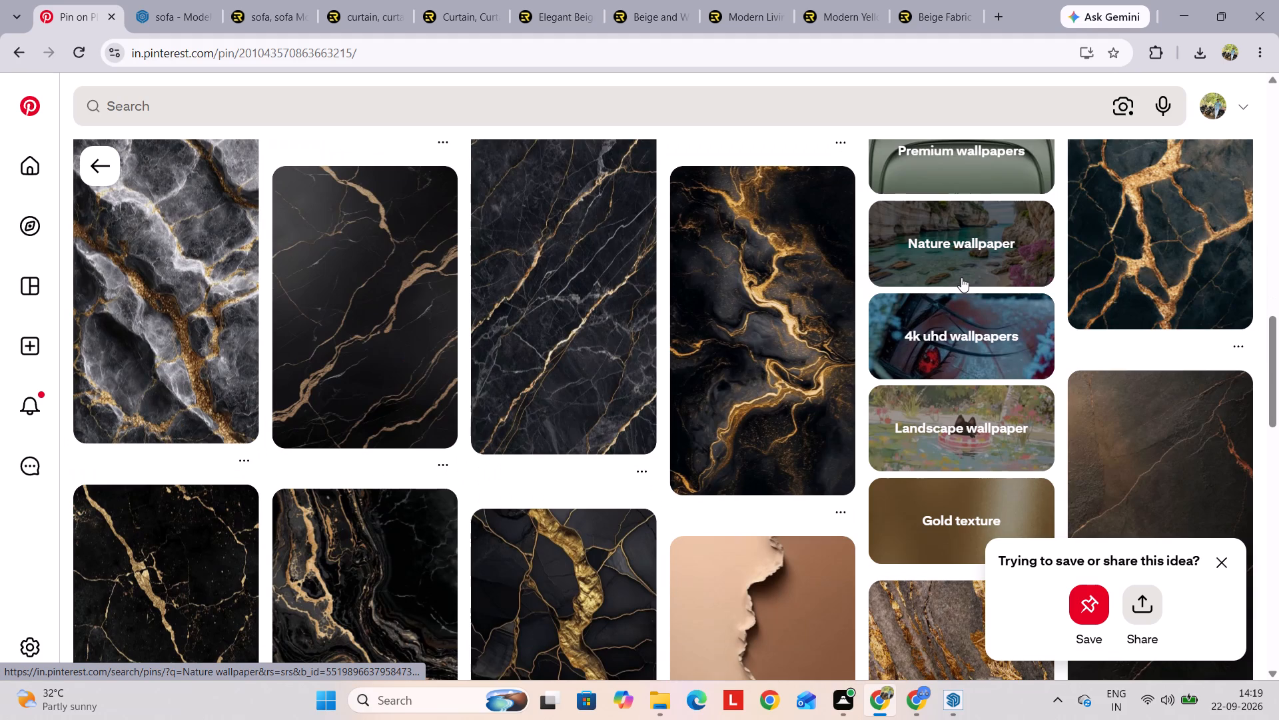
scroll(961, 277, "down", 2)
Open the pin of black stone with flowing gold veins and save its image to the Desktop as STONE GOLD.
right_click(820, 247)
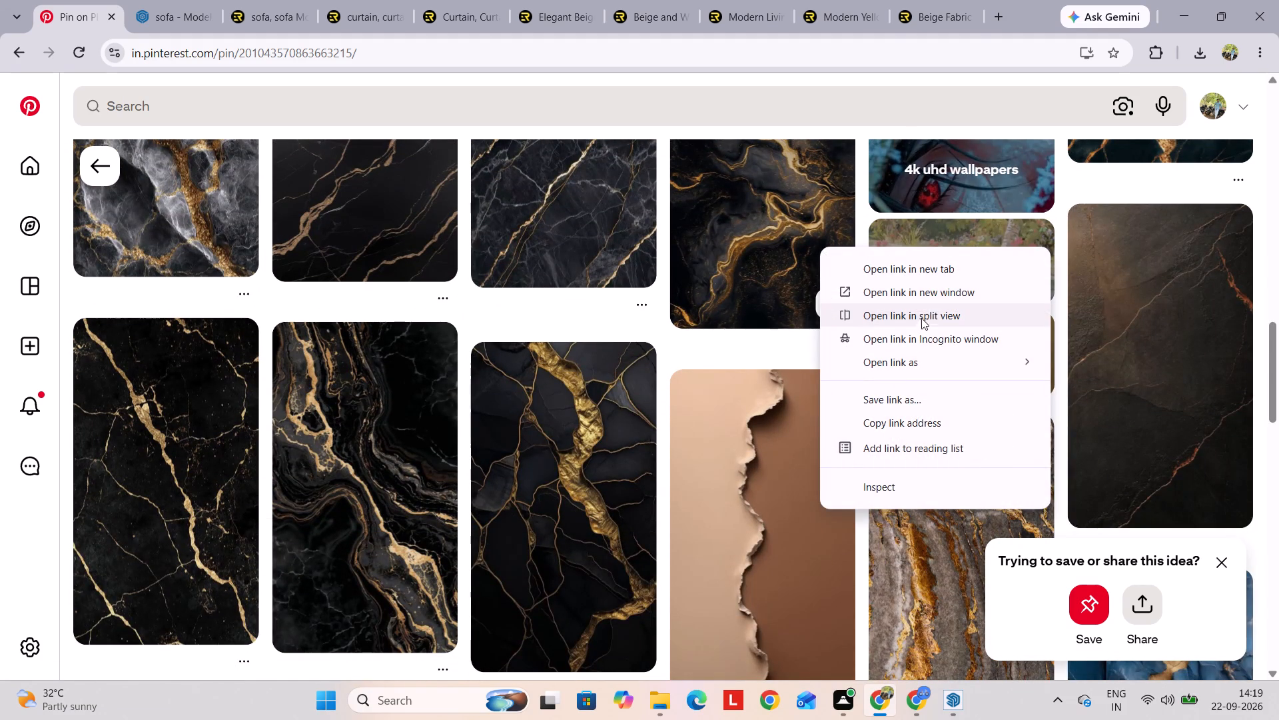
left_click(735, 267)
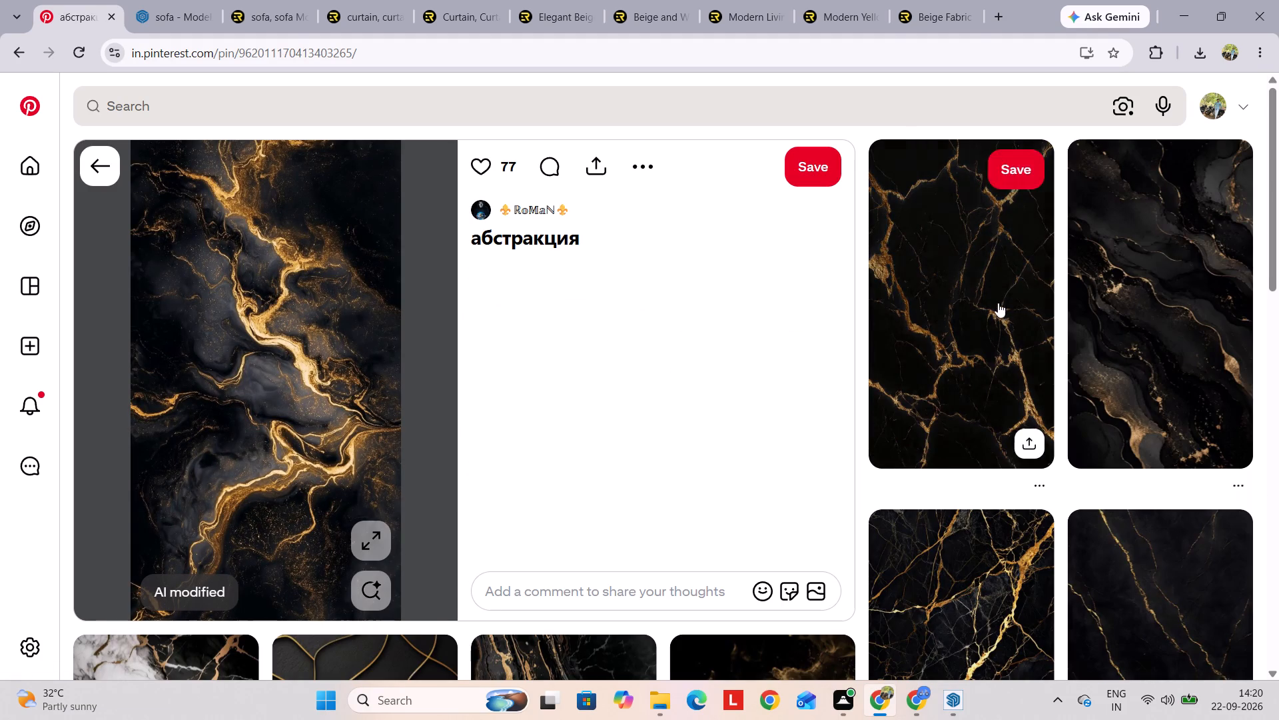
right_click(306, 300)
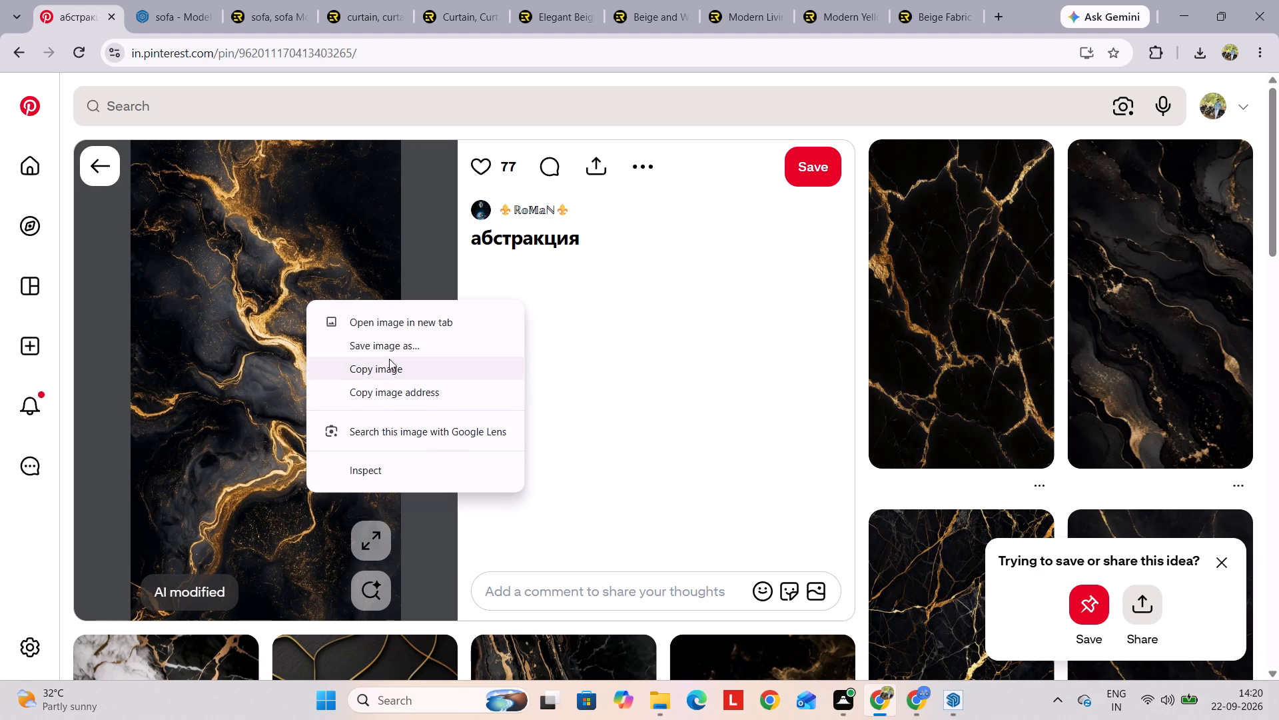
left_click(390, 348)
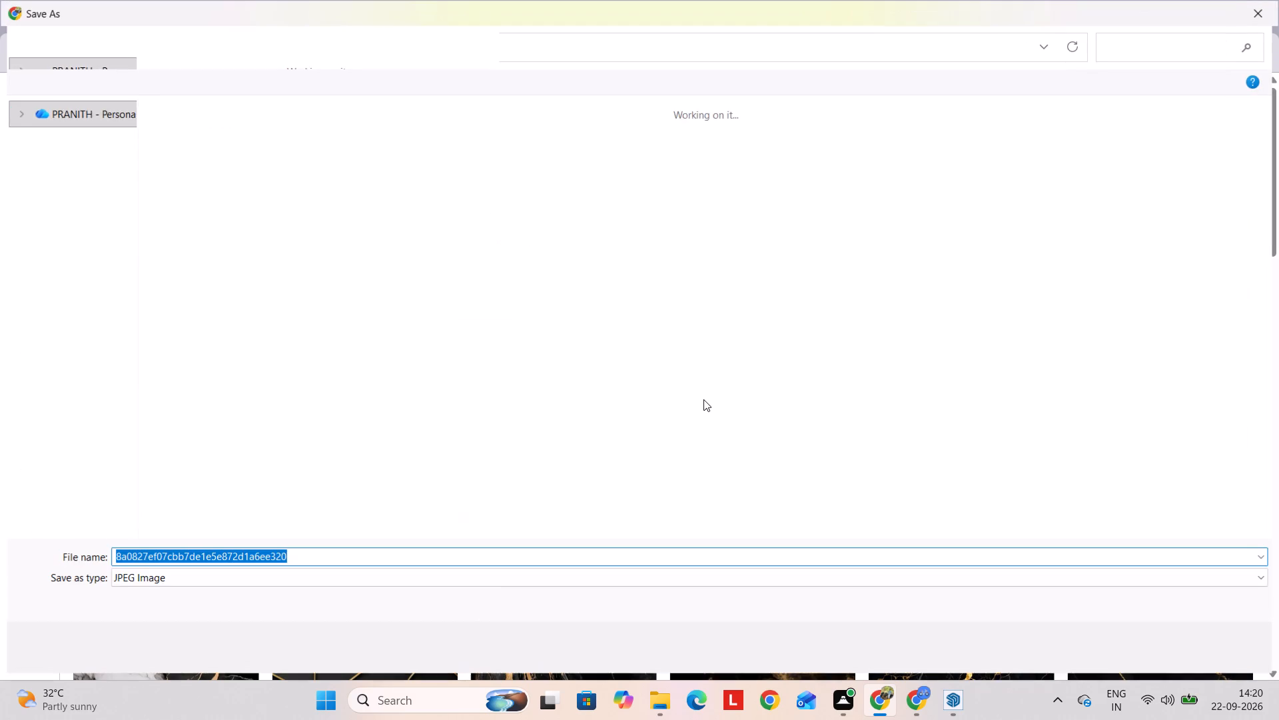
key("BackSpace")
type("STONE F")
key("BackSpace")
key("g")
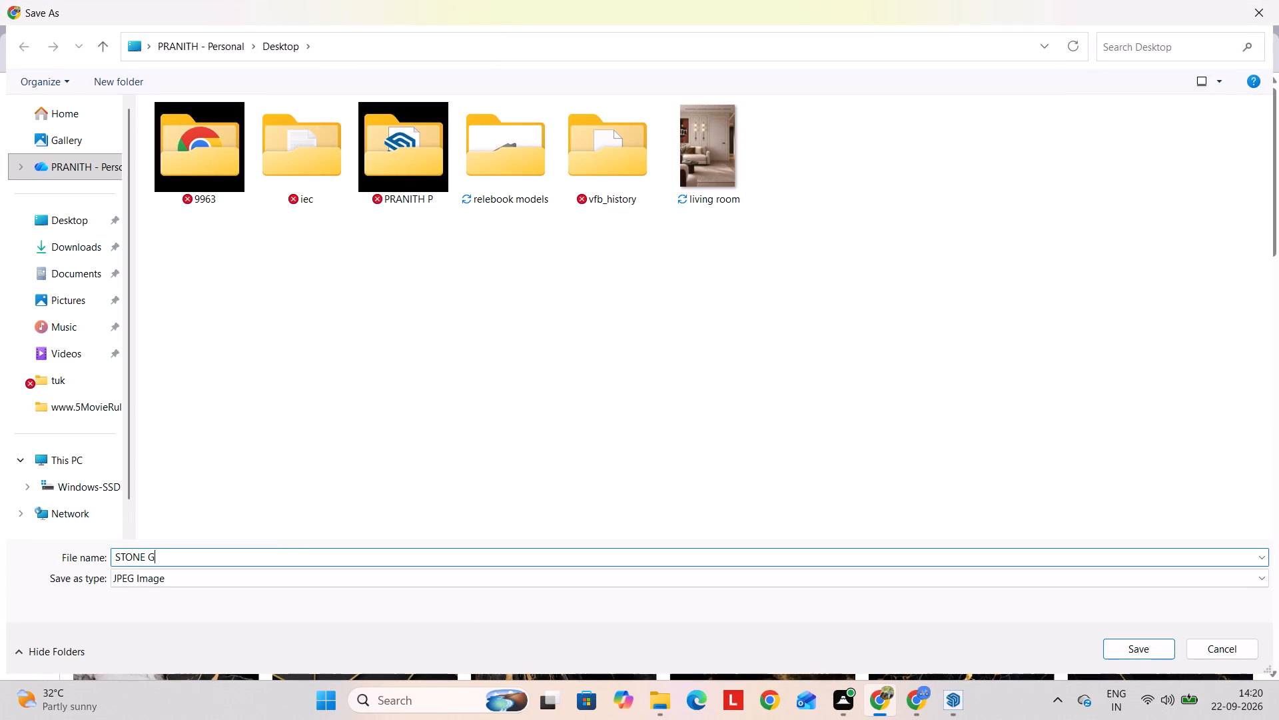
type("OLD")
left_click(61, 221)
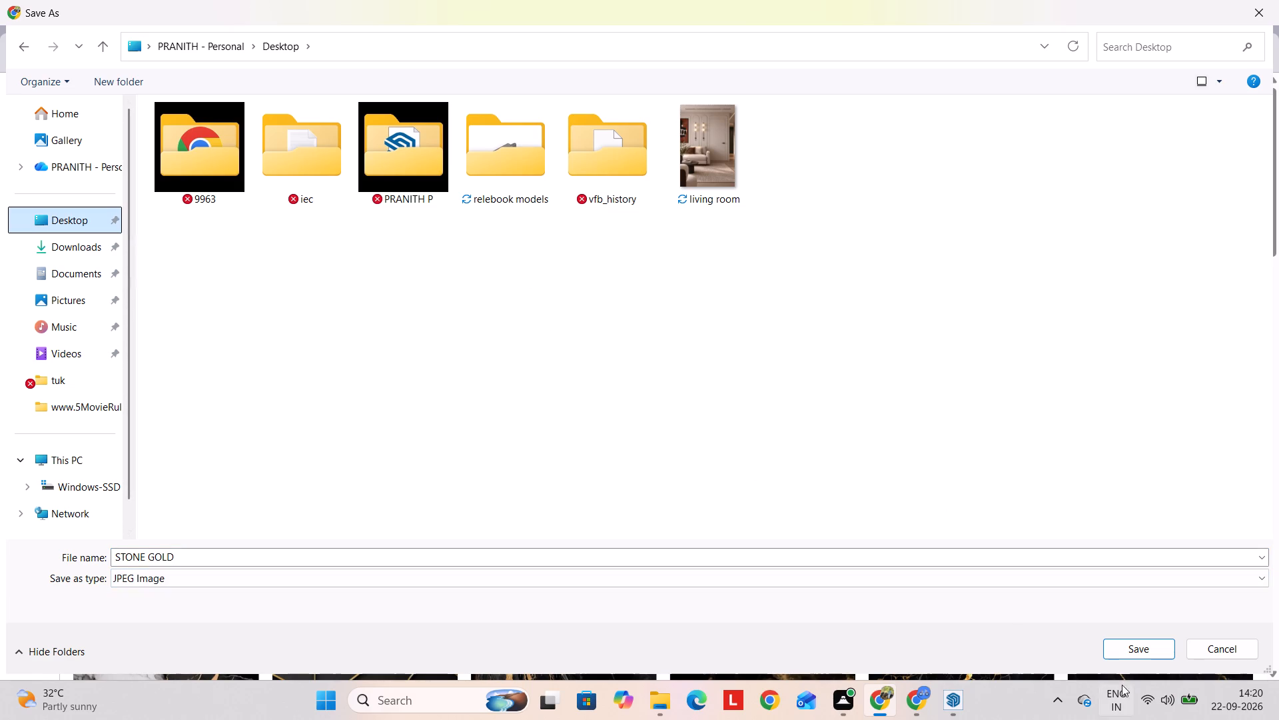
left_click(1148, 647)
Switch to the V-Ray Asset Editor and load the STONE GOLD image as the diffuse bitmap of WALL P 2.
left_click(1178, 15)
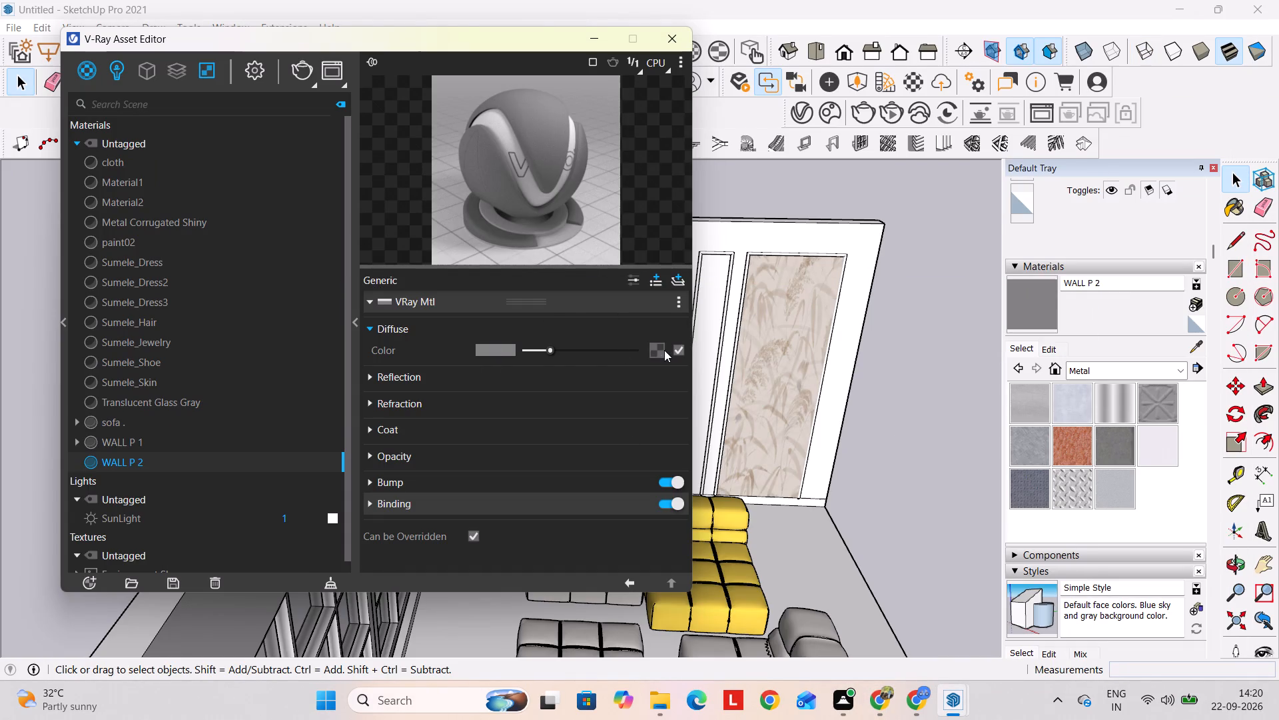
left_click(661, 349)
left_click(581, 87)
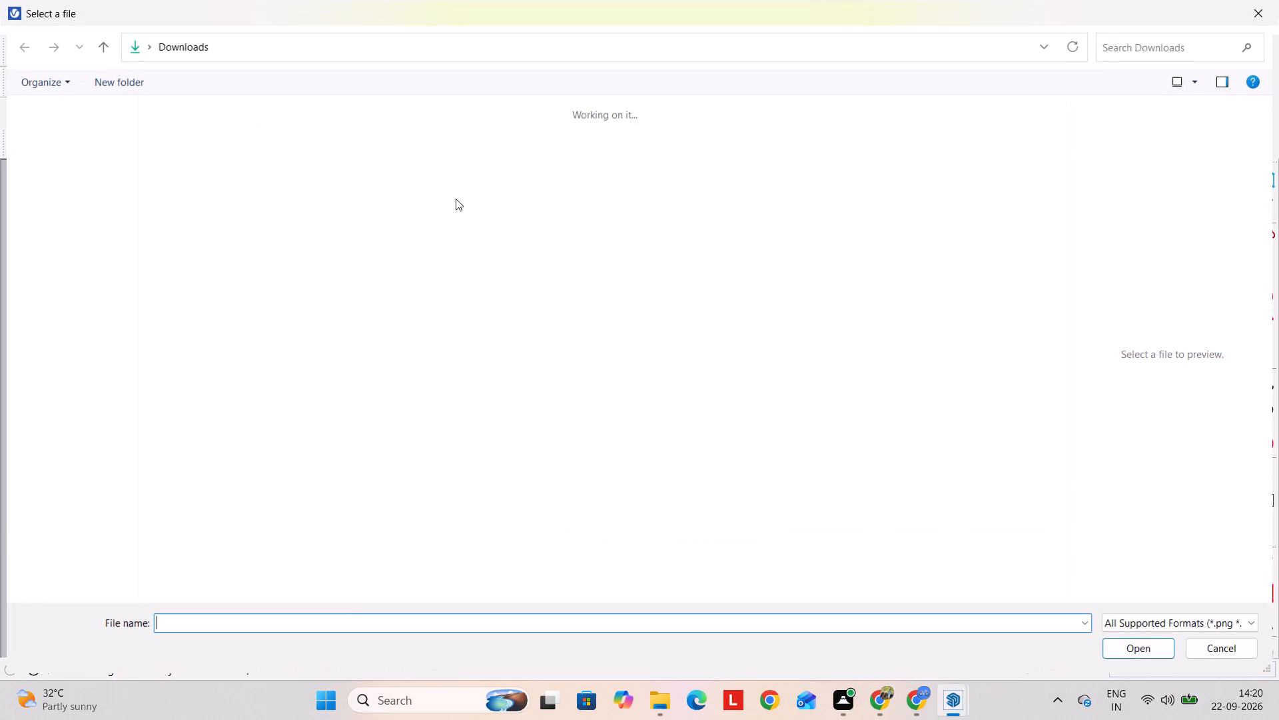
left_click(71, 219)
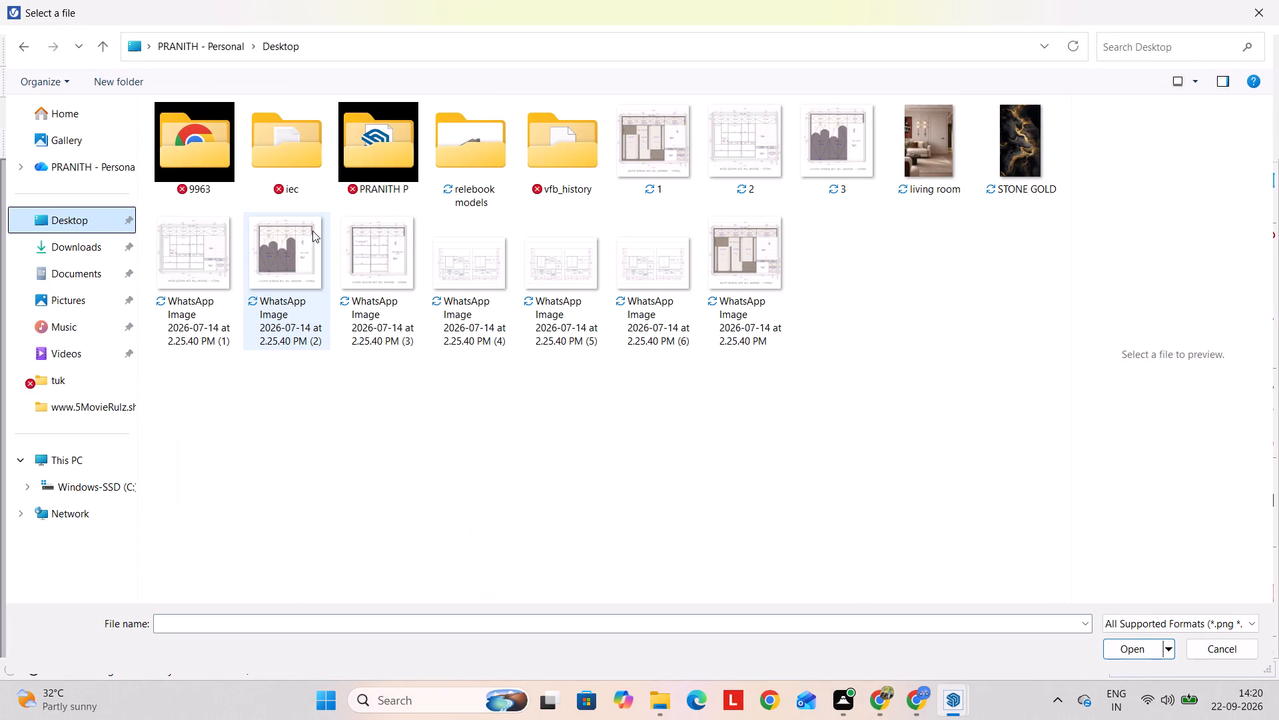
left_click(1018, 165)
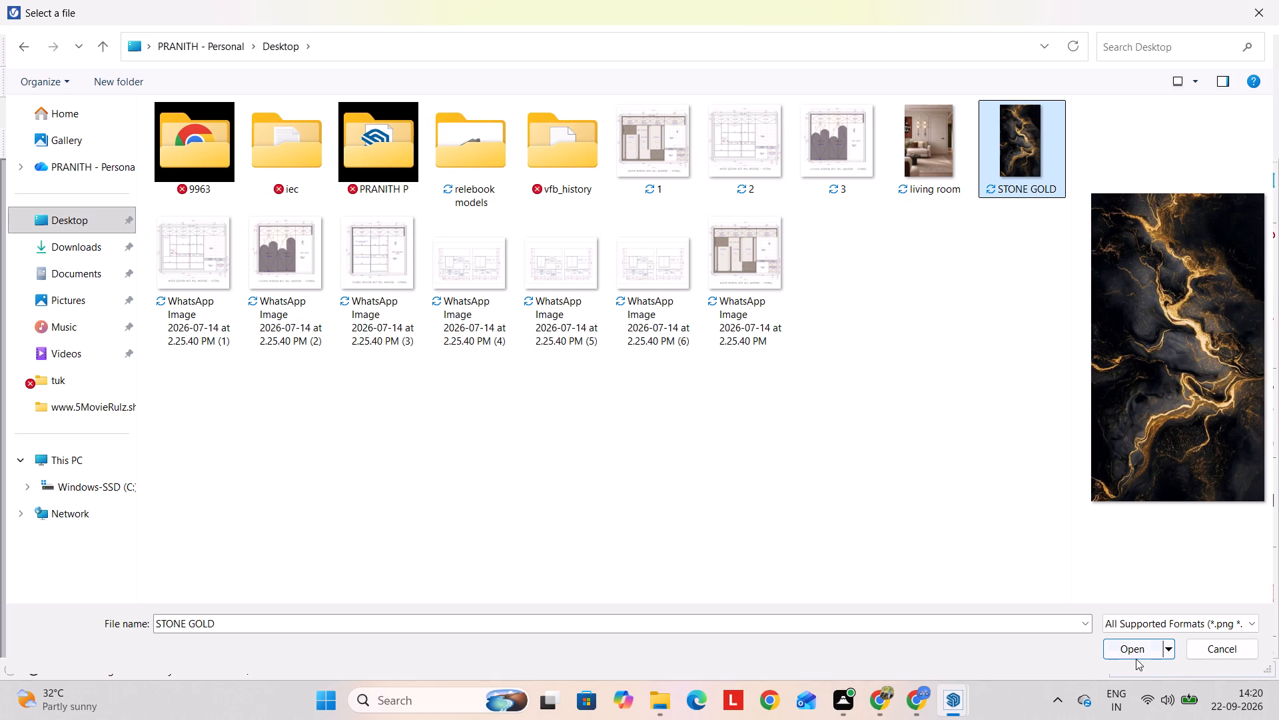
left_click(1136, 653)
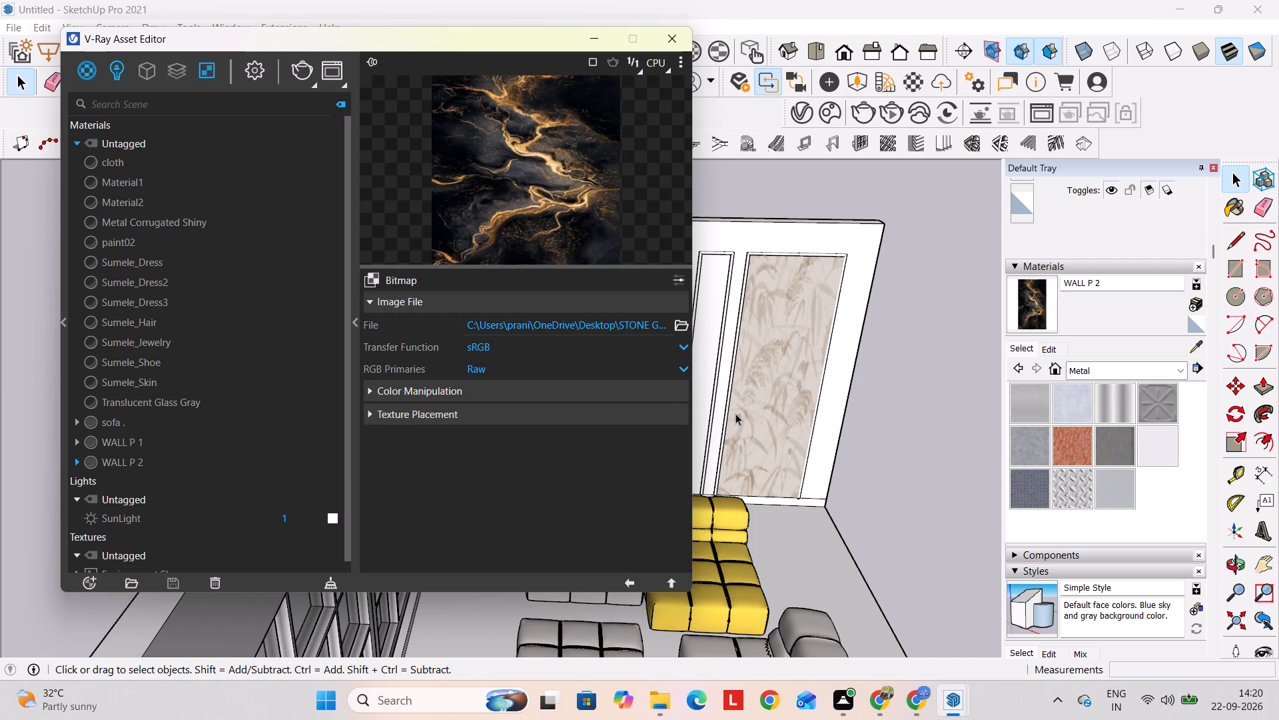
Apply the WALL P 2 material to the narrow wall panel beside the right-hand floral panel.
left_click(717, 327)
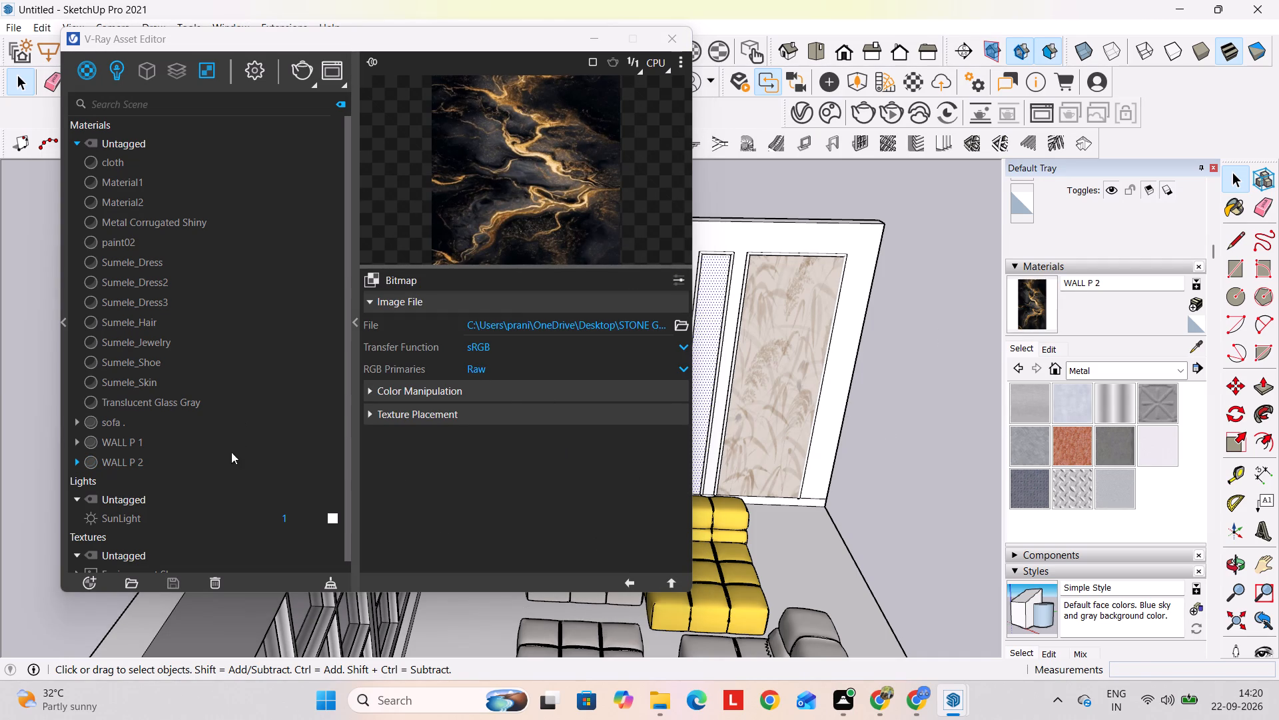
right_click(120, 455)
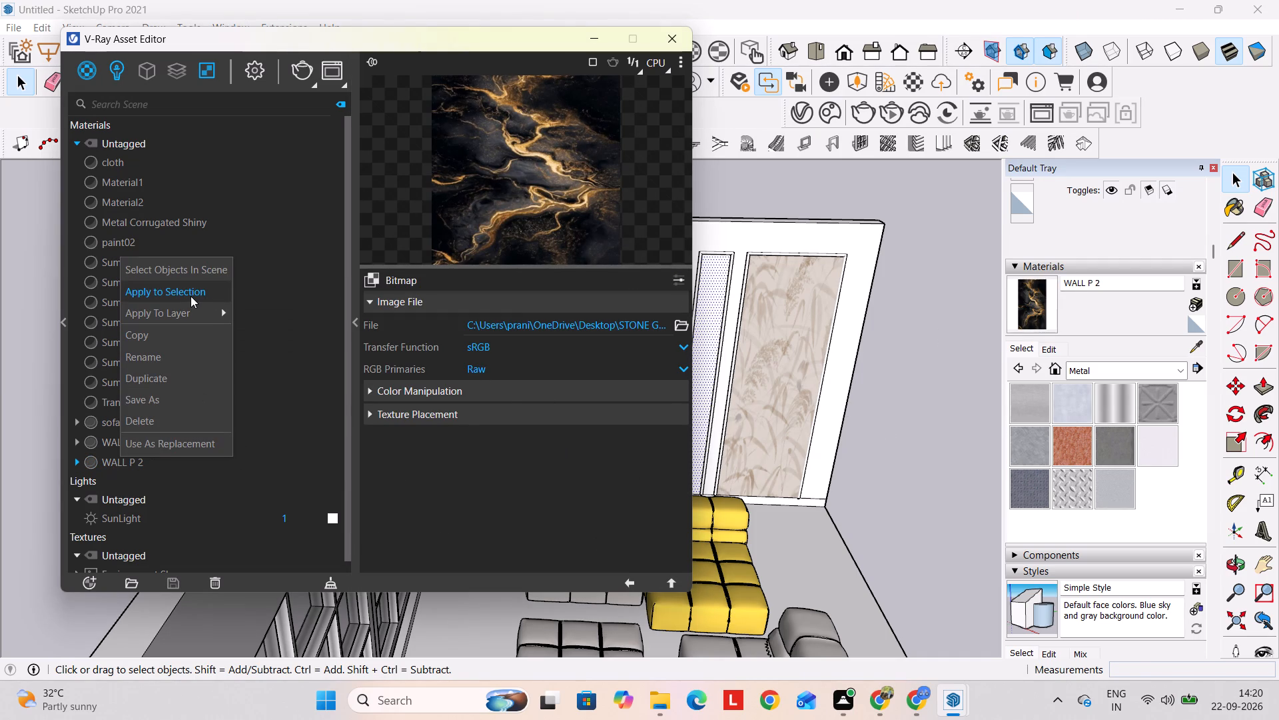
left_click(191, 296)
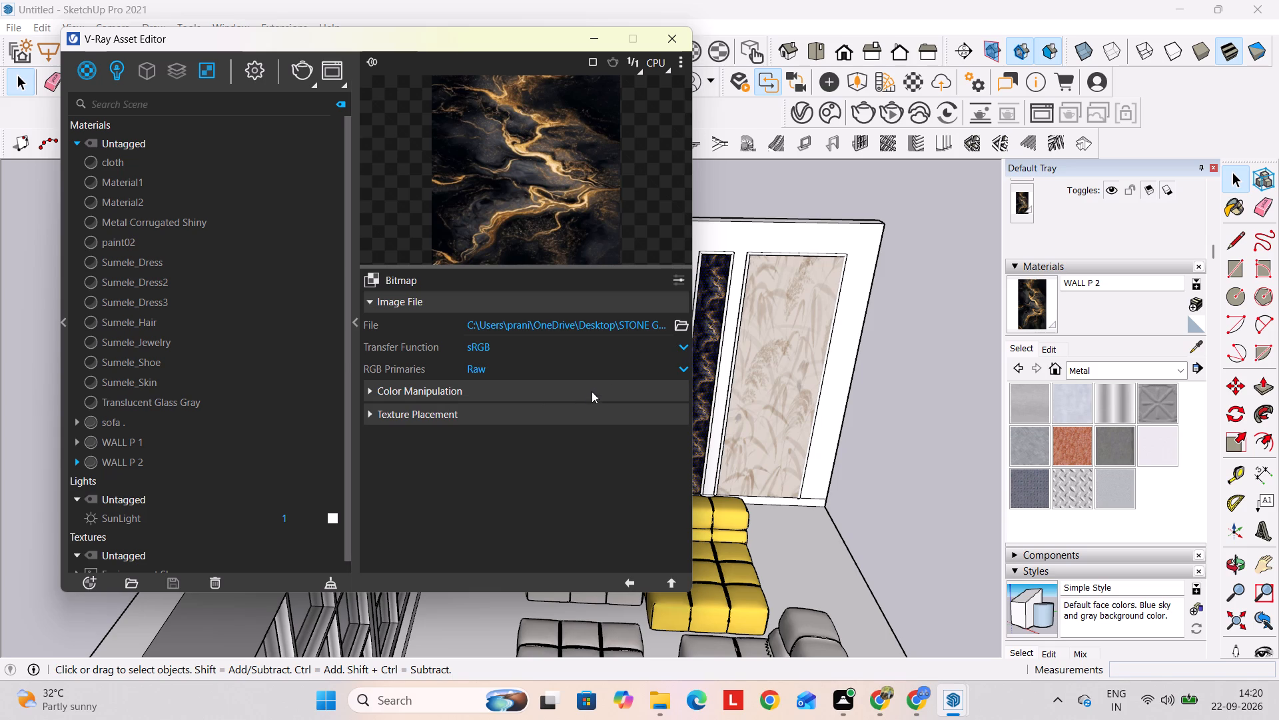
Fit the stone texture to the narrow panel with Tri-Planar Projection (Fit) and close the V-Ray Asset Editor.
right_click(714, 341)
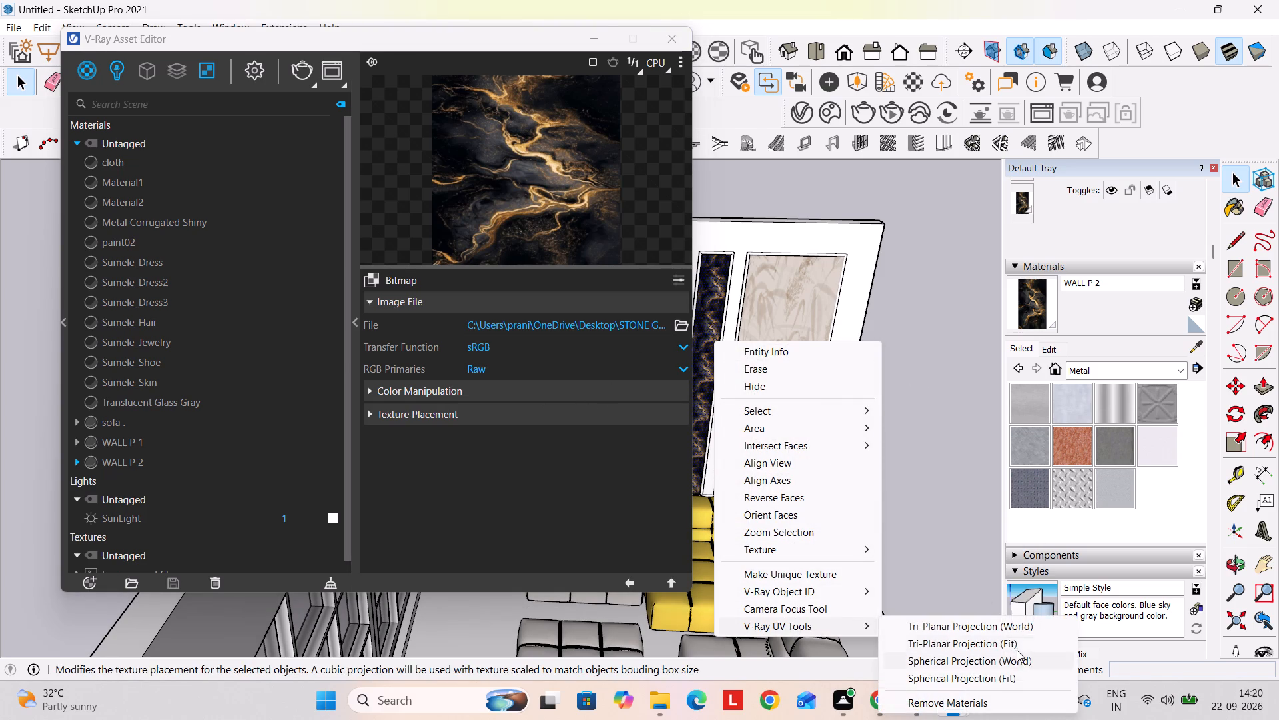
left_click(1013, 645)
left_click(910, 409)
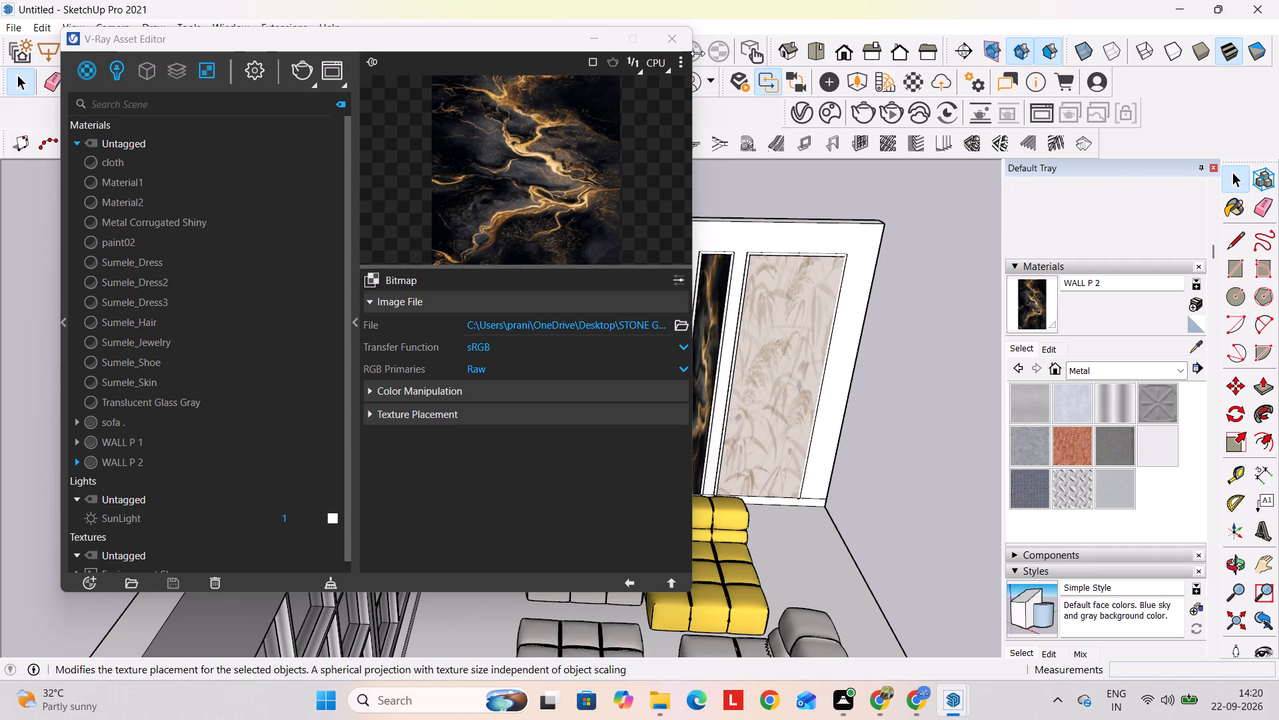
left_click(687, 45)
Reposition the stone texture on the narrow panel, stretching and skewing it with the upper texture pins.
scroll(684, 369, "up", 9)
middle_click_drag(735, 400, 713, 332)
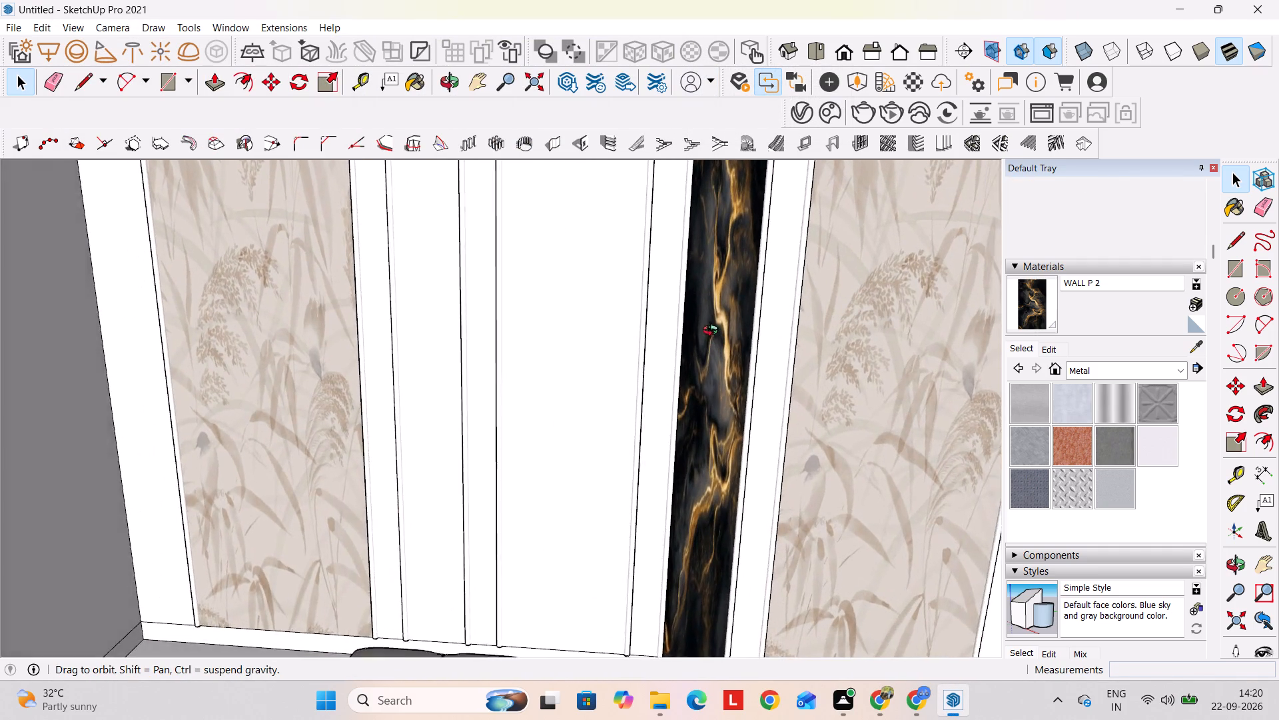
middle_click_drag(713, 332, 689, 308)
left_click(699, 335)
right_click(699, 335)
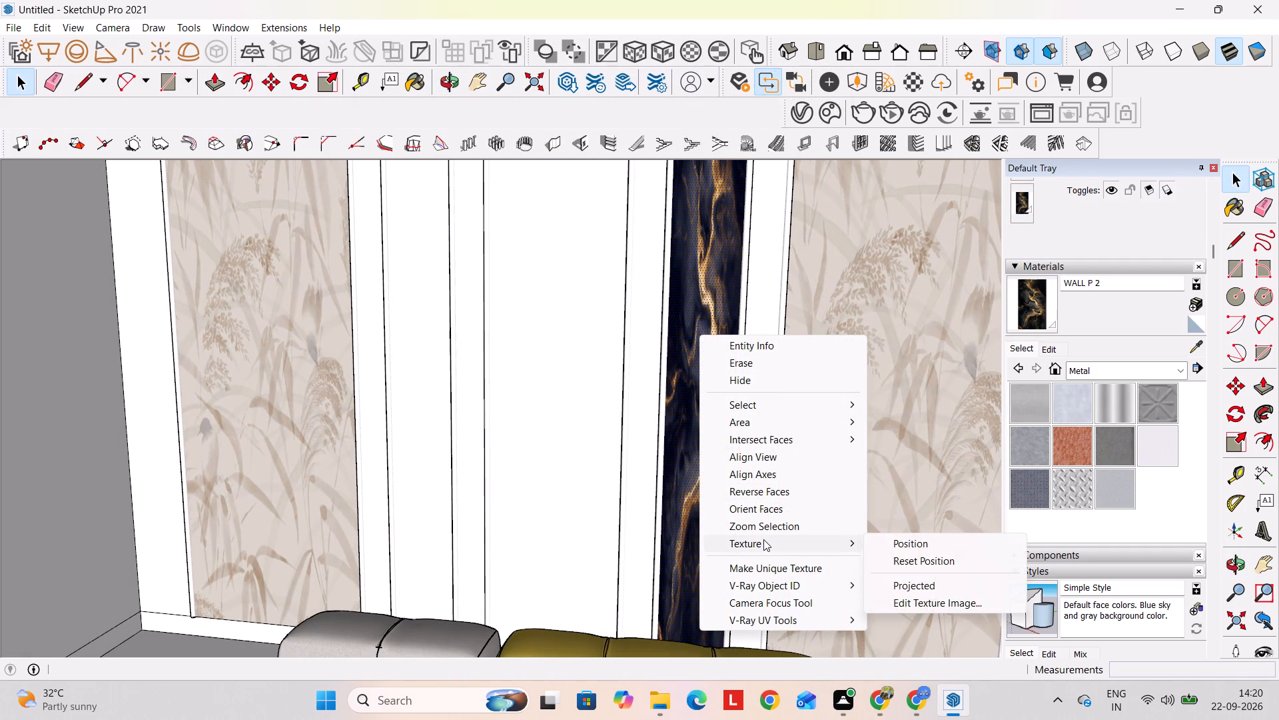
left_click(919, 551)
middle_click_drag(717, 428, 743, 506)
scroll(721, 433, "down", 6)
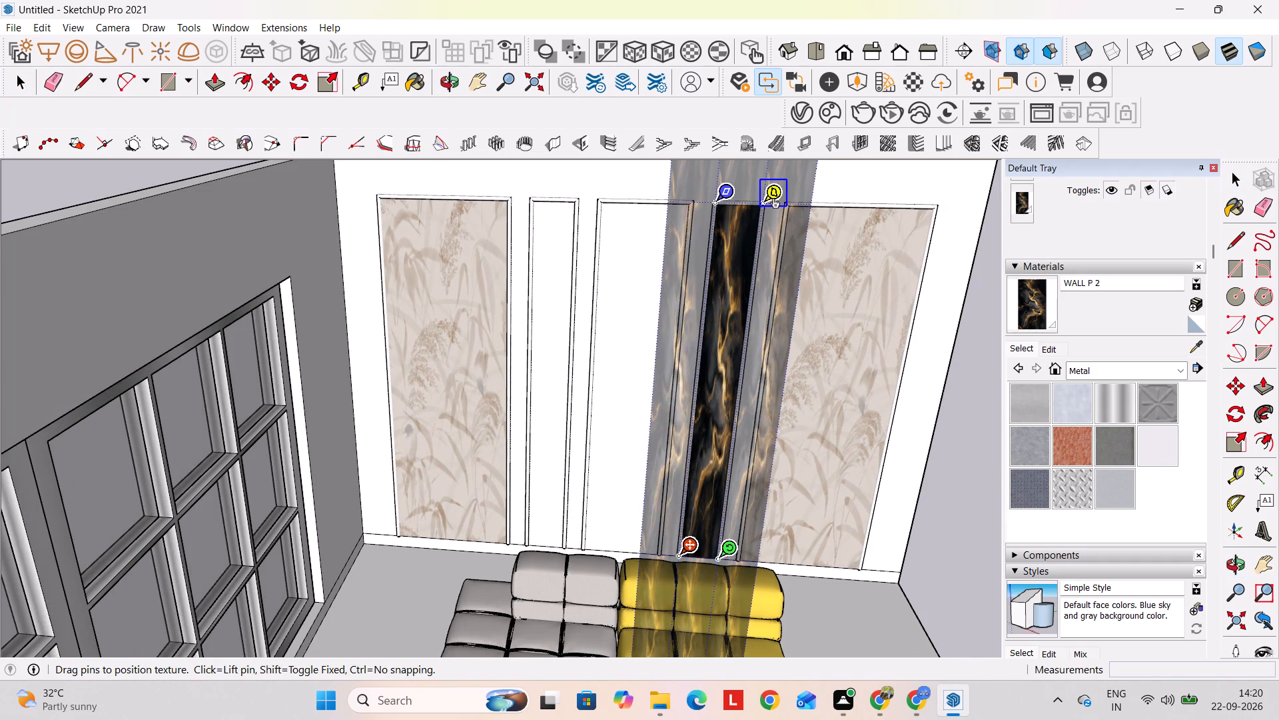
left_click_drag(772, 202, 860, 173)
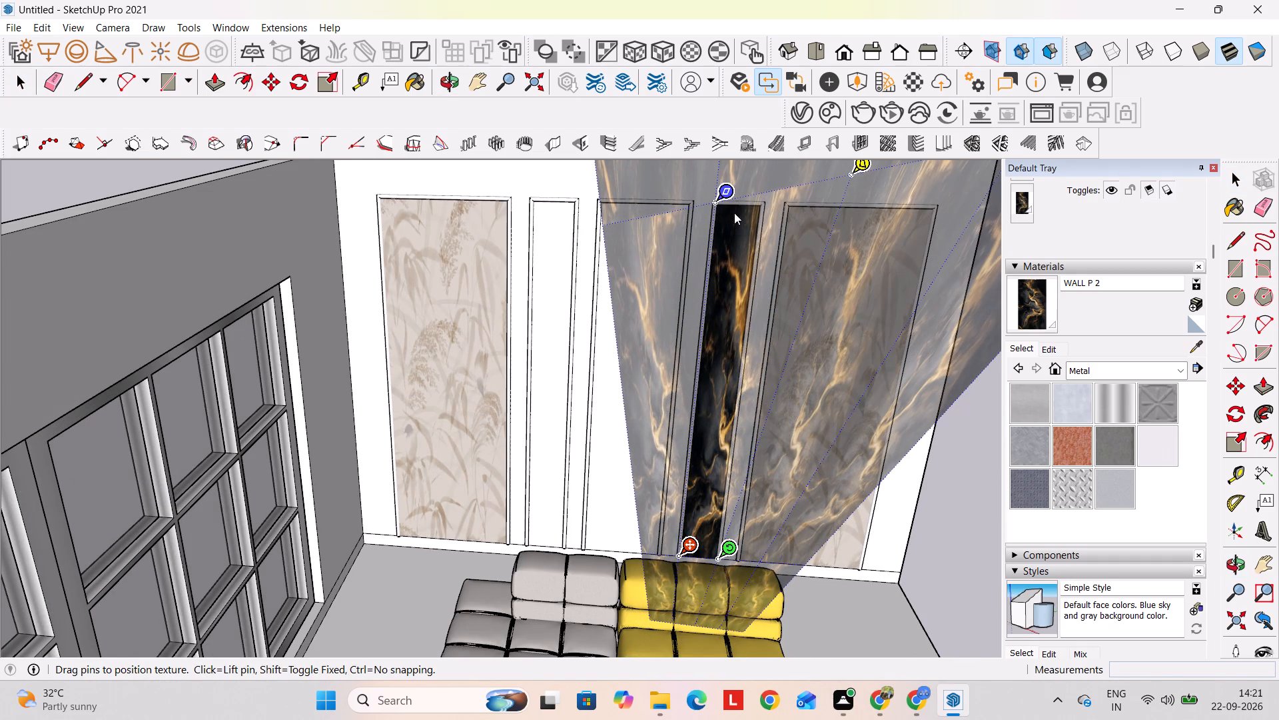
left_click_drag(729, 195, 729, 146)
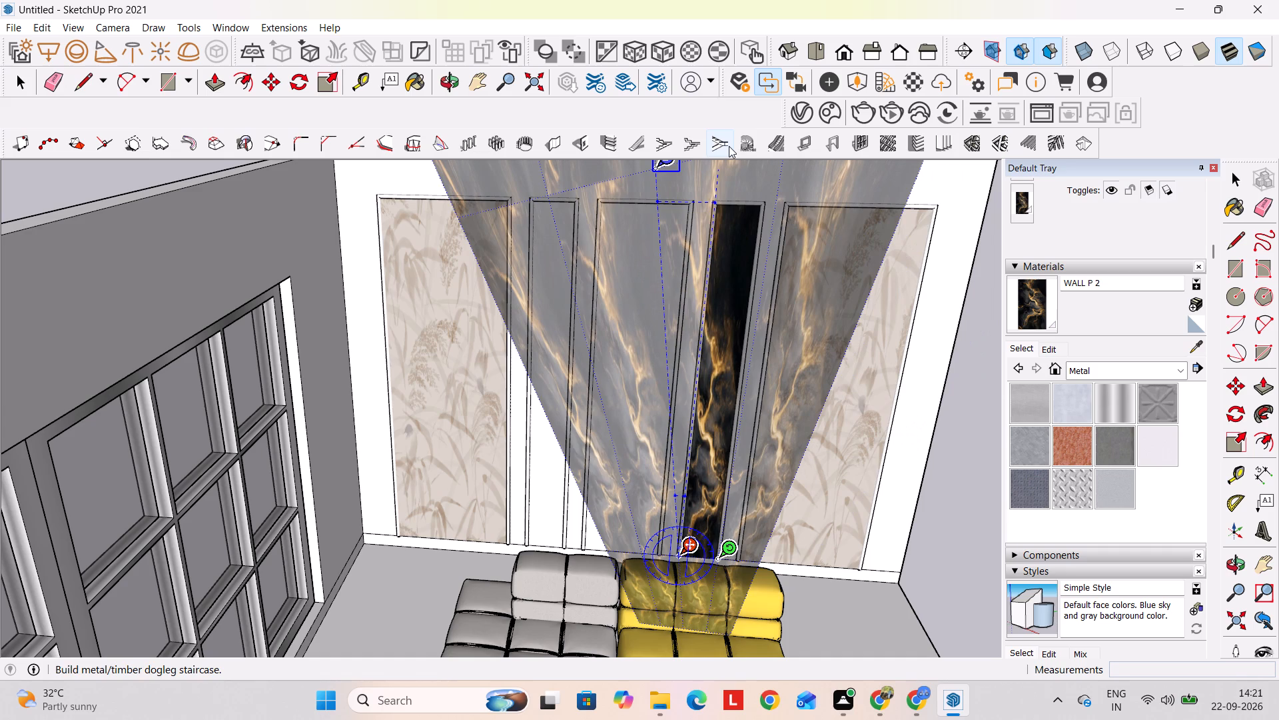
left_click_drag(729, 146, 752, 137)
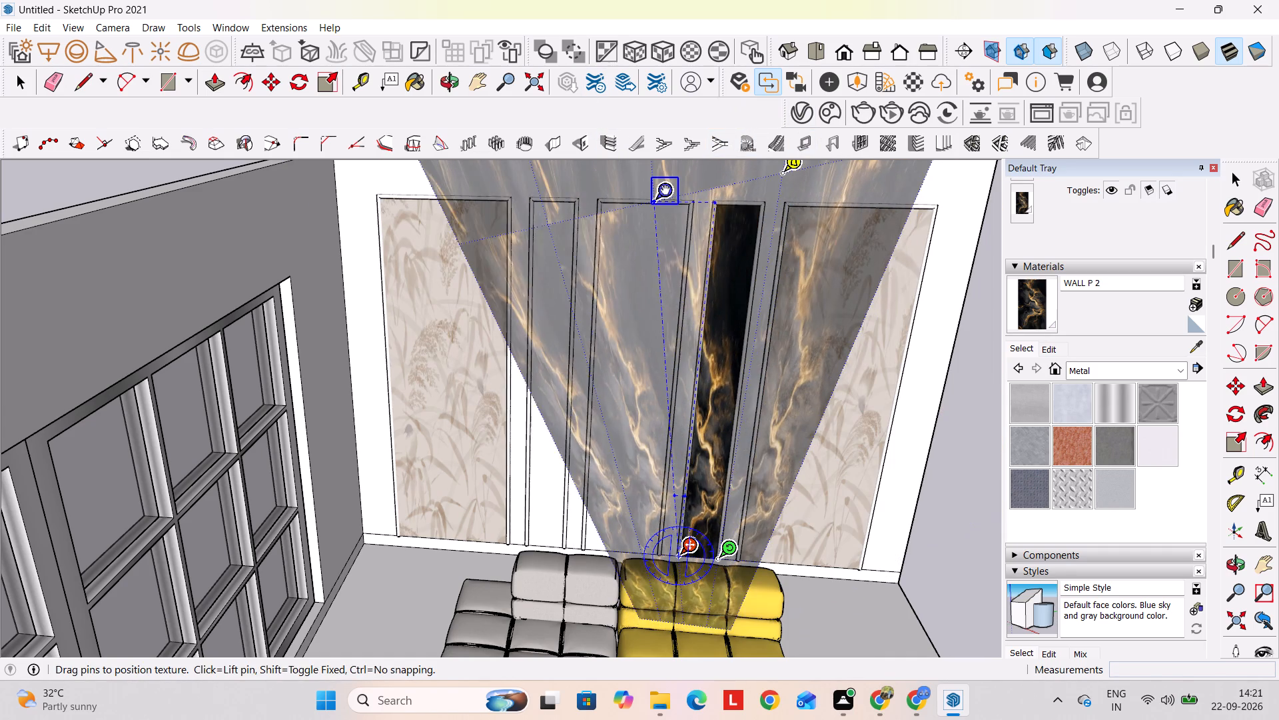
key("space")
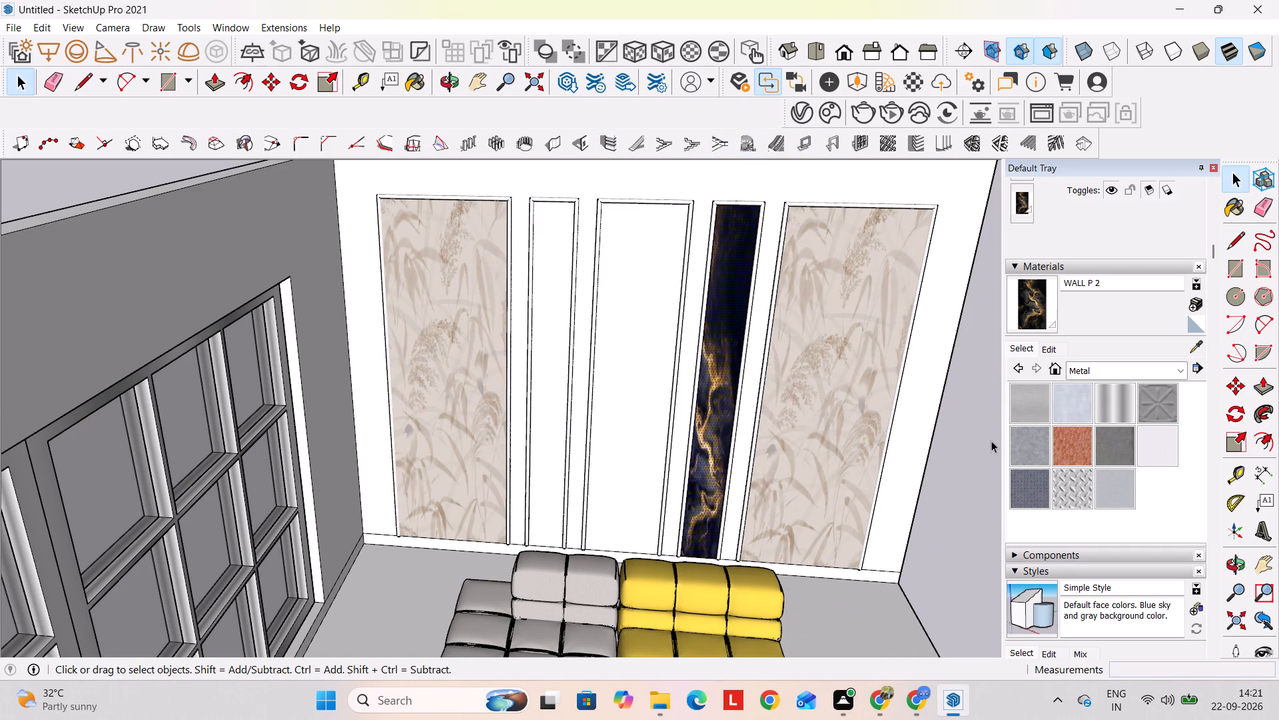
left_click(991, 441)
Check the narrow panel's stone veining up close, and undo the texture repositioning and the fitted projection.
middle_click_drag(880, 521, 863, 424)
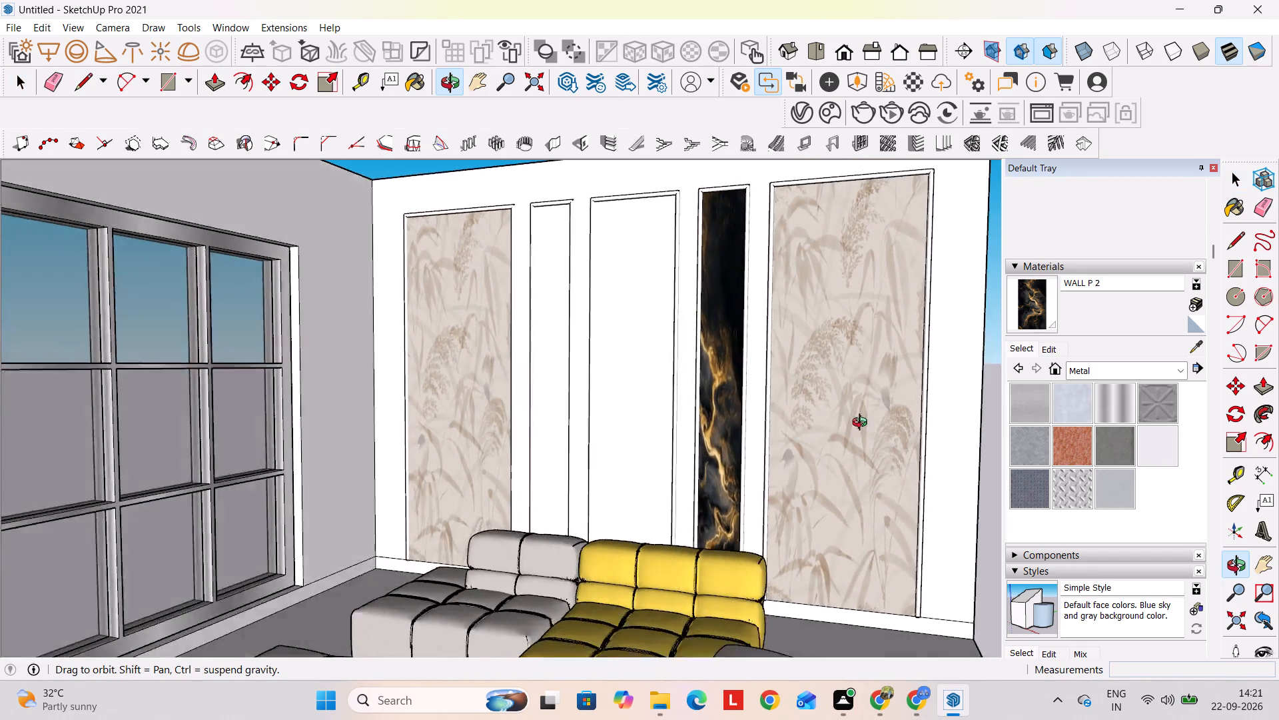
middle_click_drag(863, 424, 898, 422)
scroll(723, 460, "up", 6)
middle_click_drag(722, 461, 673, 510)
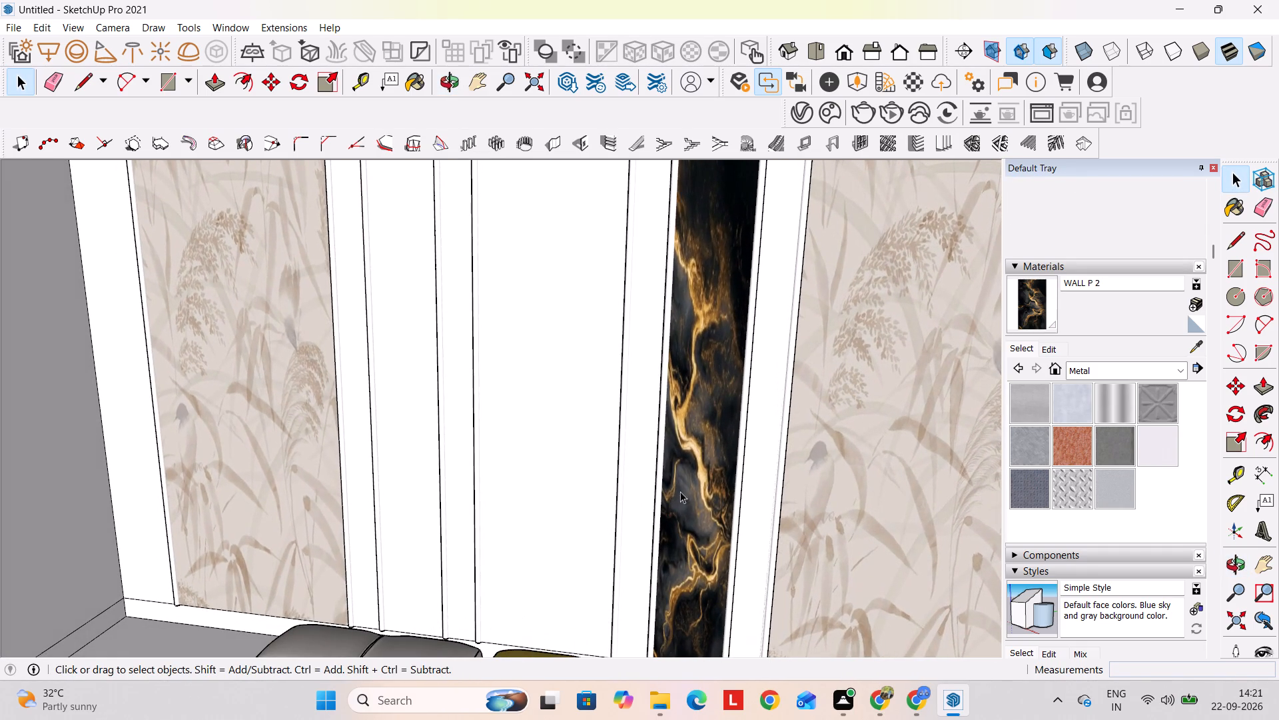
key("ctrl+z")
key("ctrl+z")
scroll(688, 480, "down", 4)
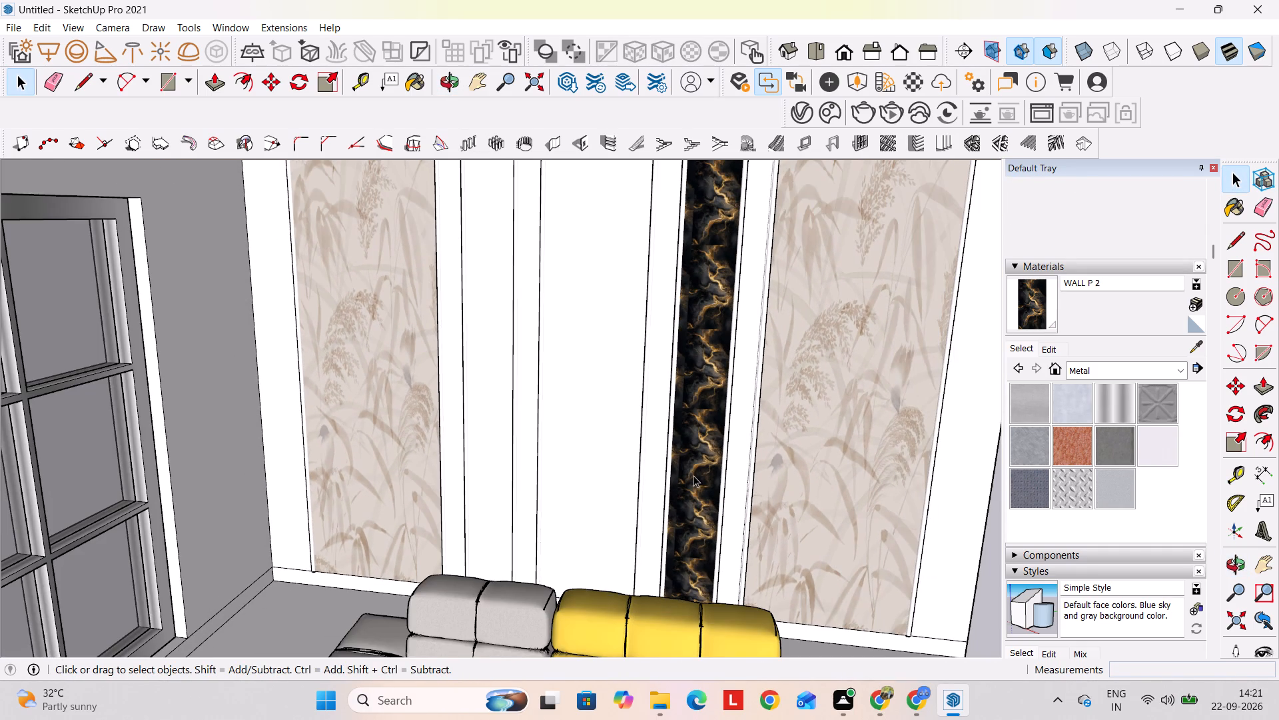
Create a new material based on WALL P 2 using STONE GOLD.jpg, with the texture width set to 10".
left_click(709, 447)
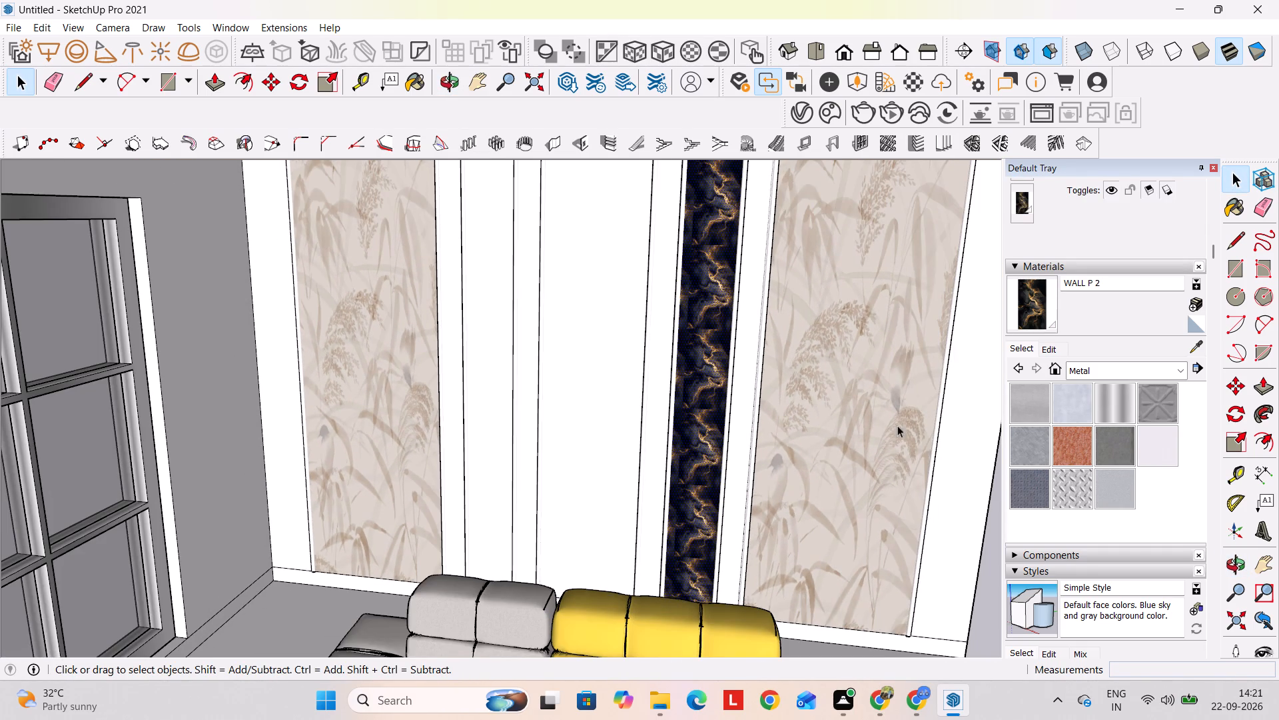
left_click(1190, 305)
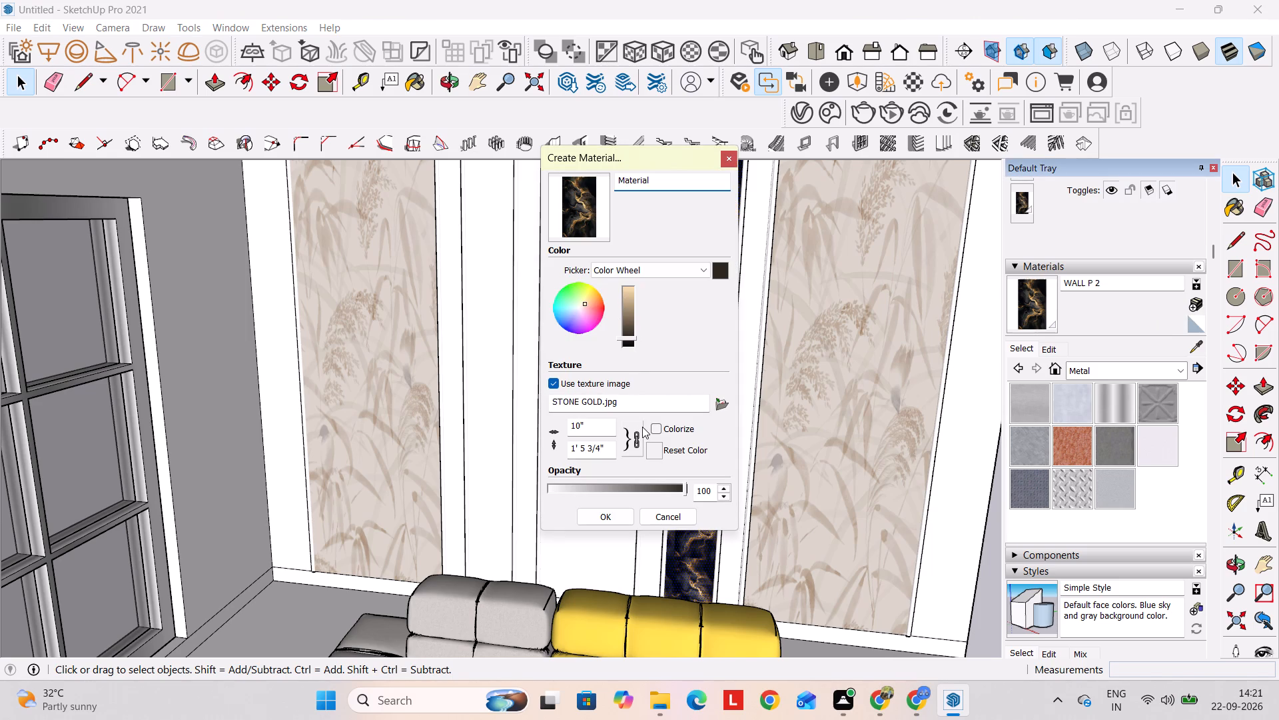
left_click(590, 427)
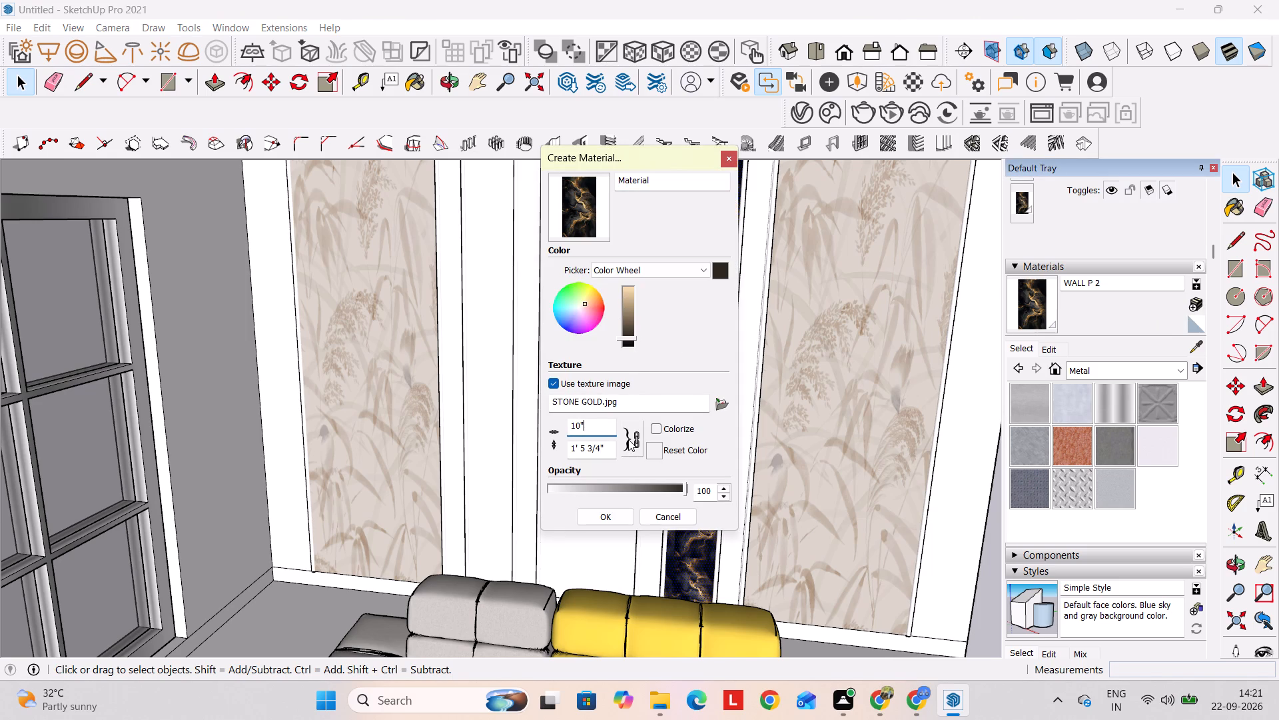
key("BackSpace")
key("BackSpace")
key("BackSpace")
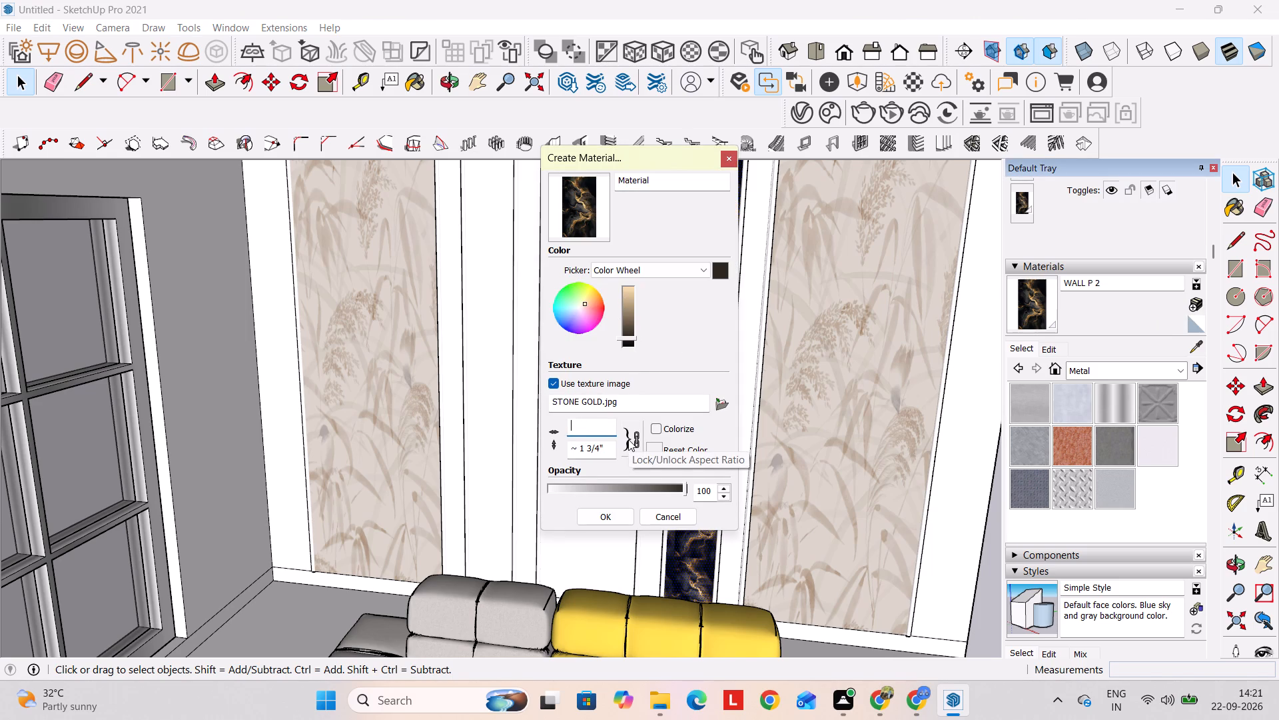
type("10")
key("BackSpace")
key("BackSpace")
key("BackSpace")
type("10\"")
key("Return")
scroll(628, 439, "up", 1)
left_click(659, 454)
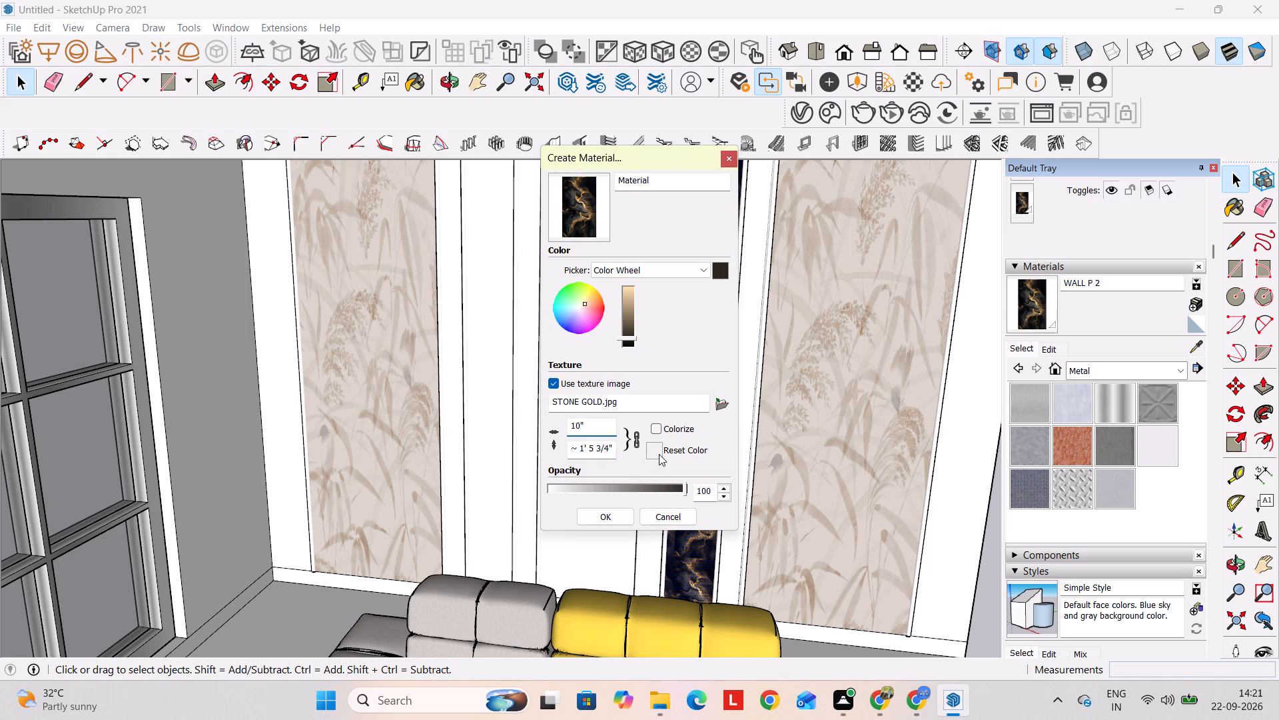
left_click(621, 522)
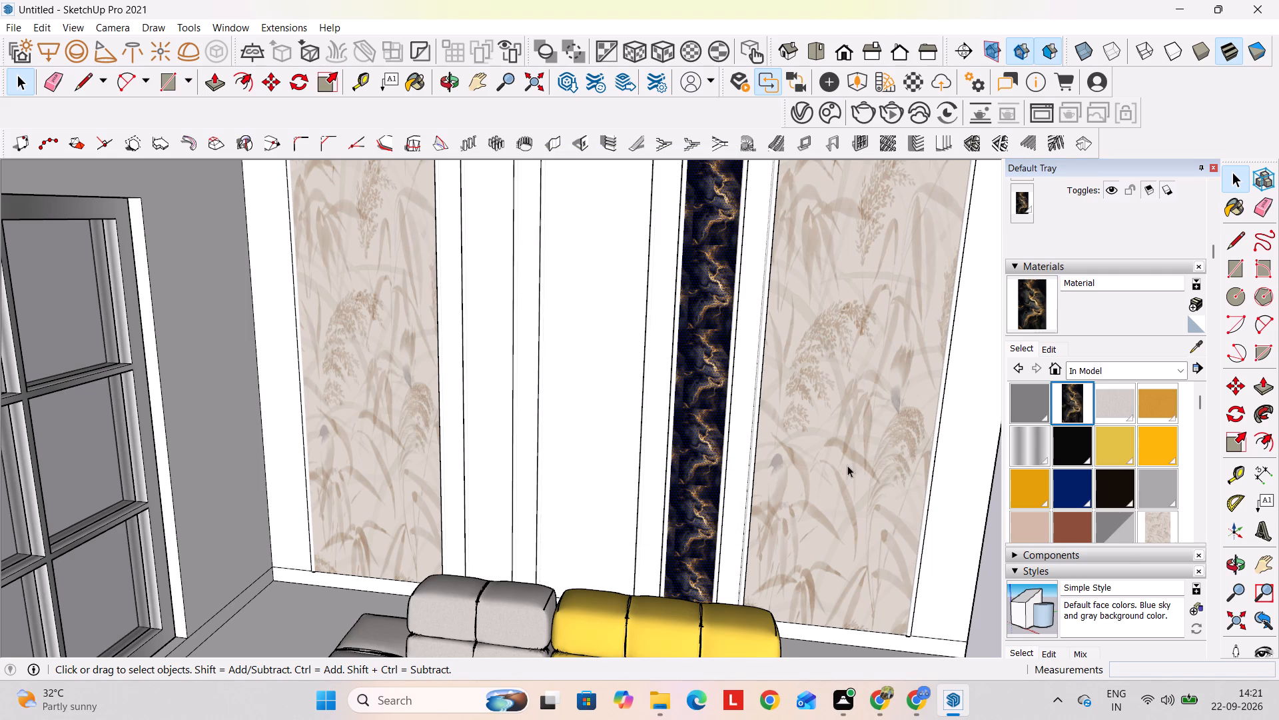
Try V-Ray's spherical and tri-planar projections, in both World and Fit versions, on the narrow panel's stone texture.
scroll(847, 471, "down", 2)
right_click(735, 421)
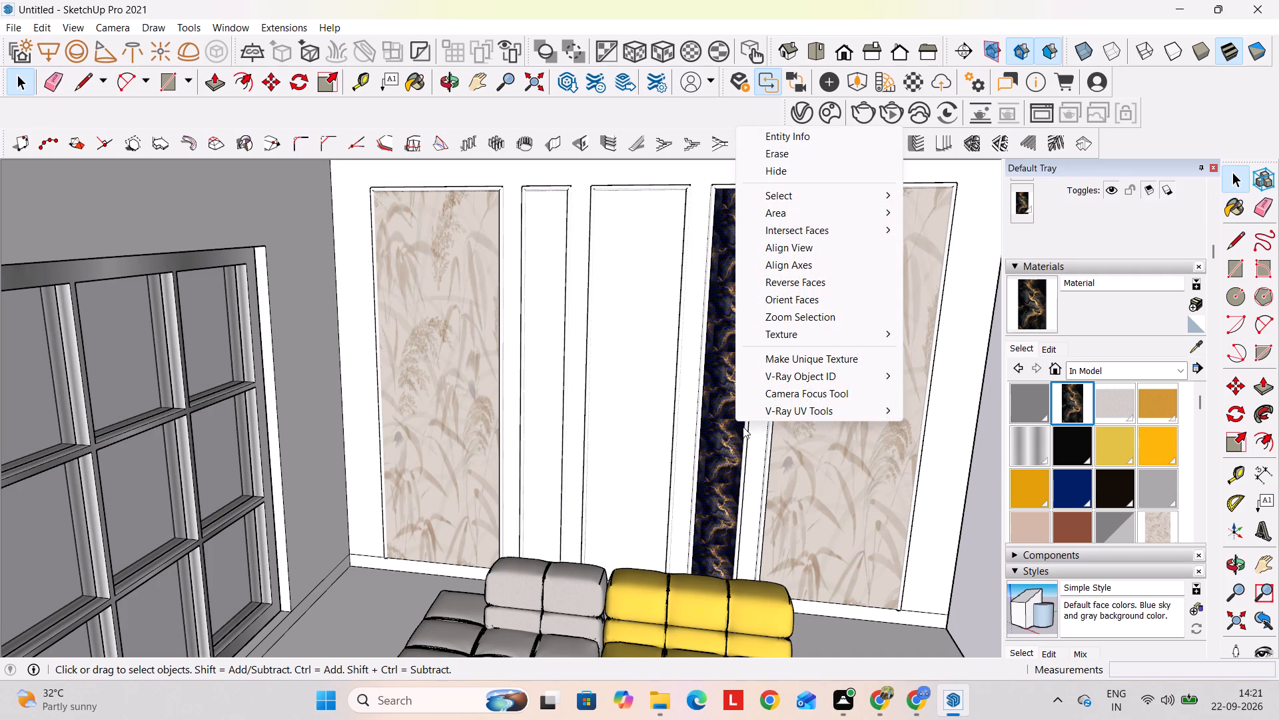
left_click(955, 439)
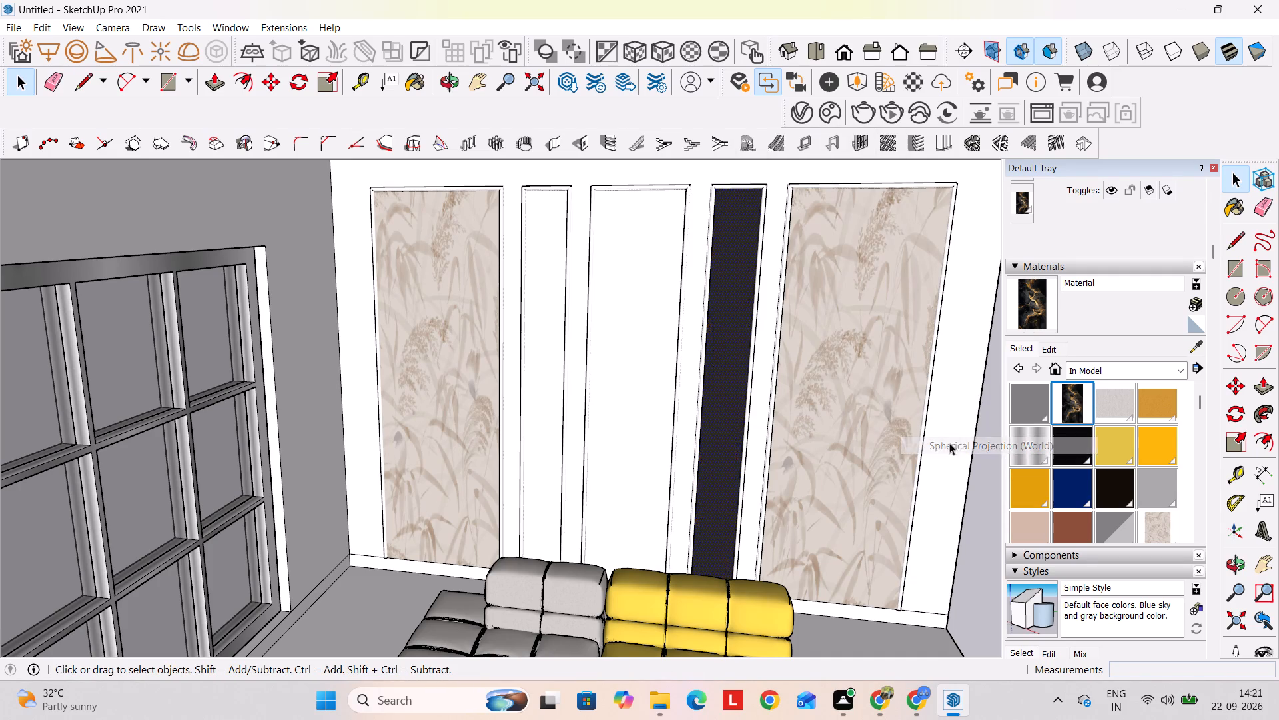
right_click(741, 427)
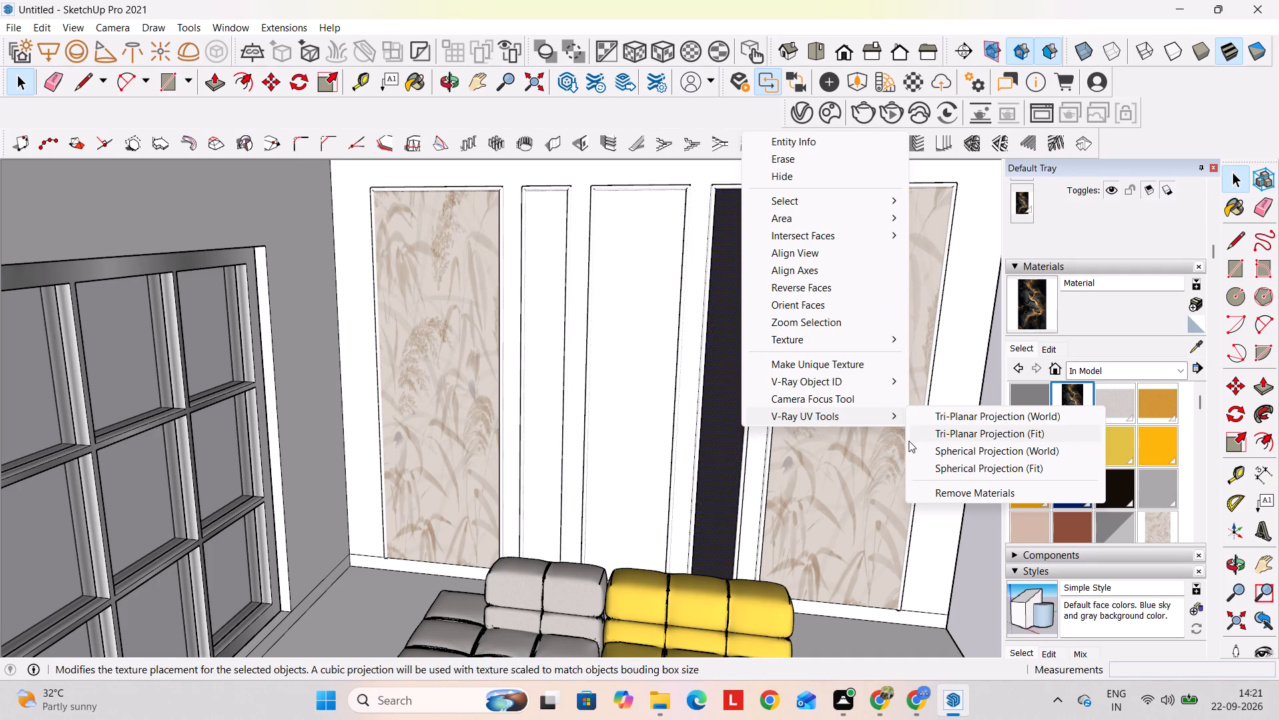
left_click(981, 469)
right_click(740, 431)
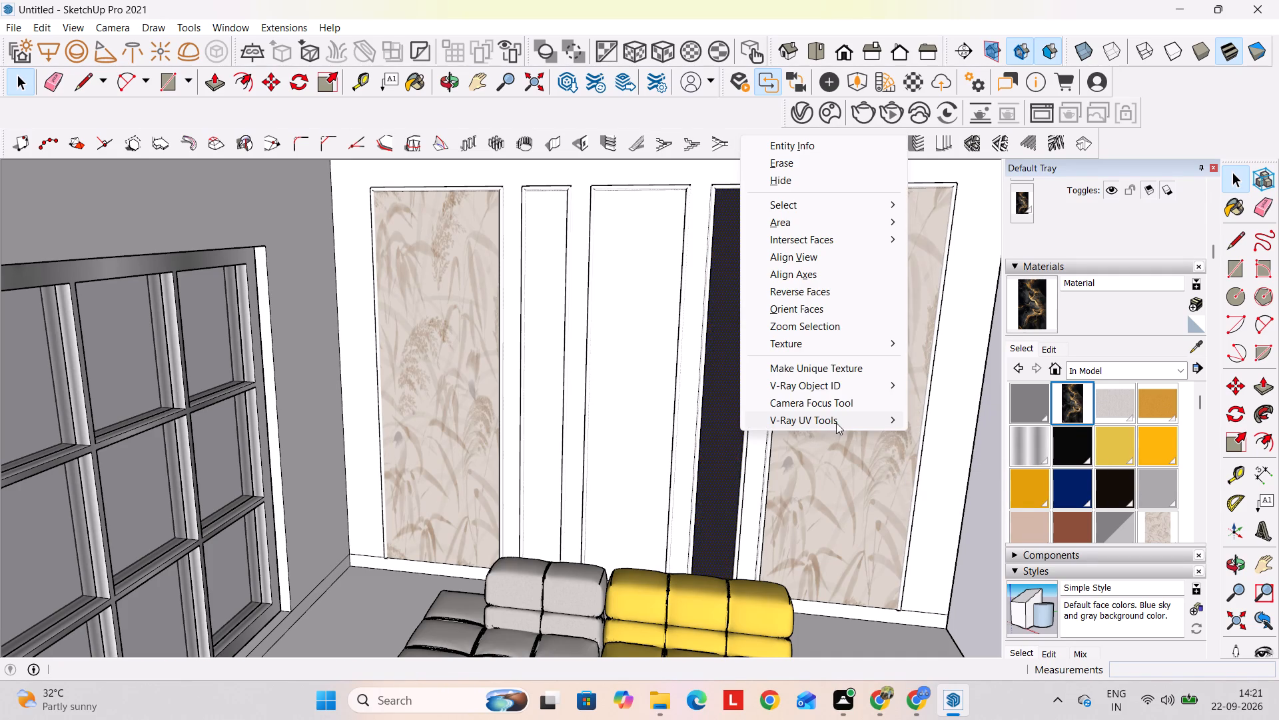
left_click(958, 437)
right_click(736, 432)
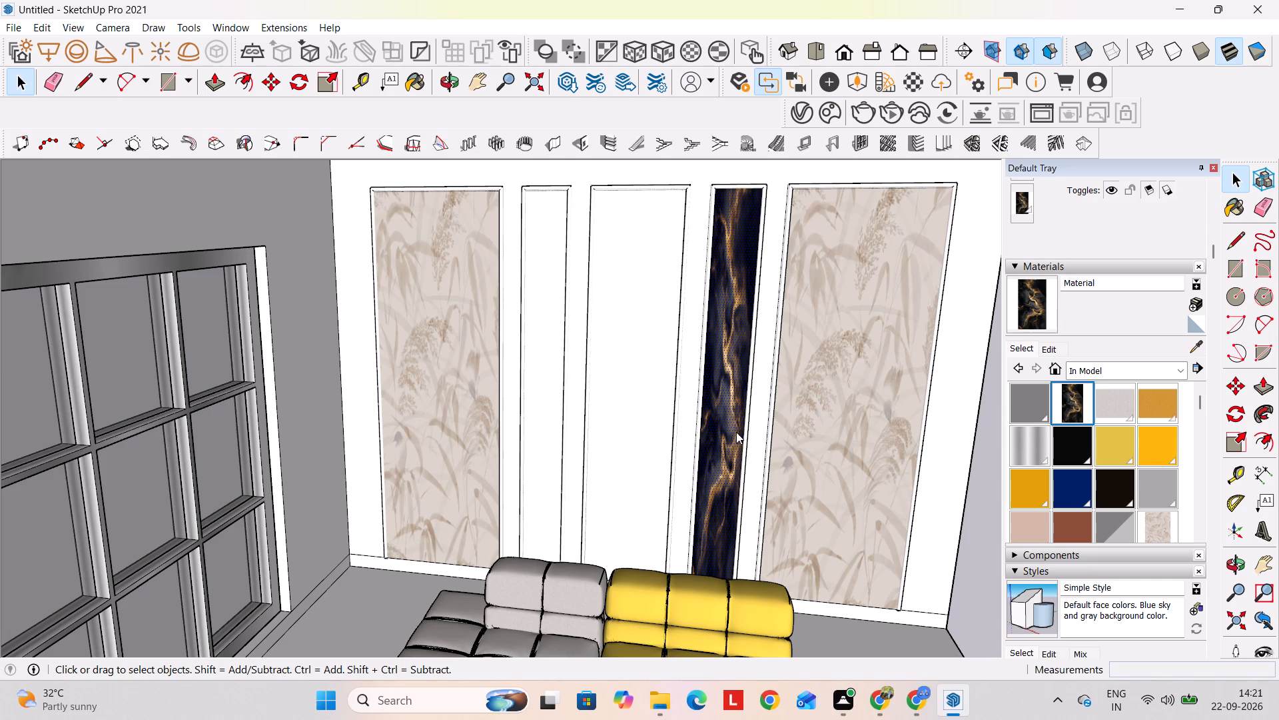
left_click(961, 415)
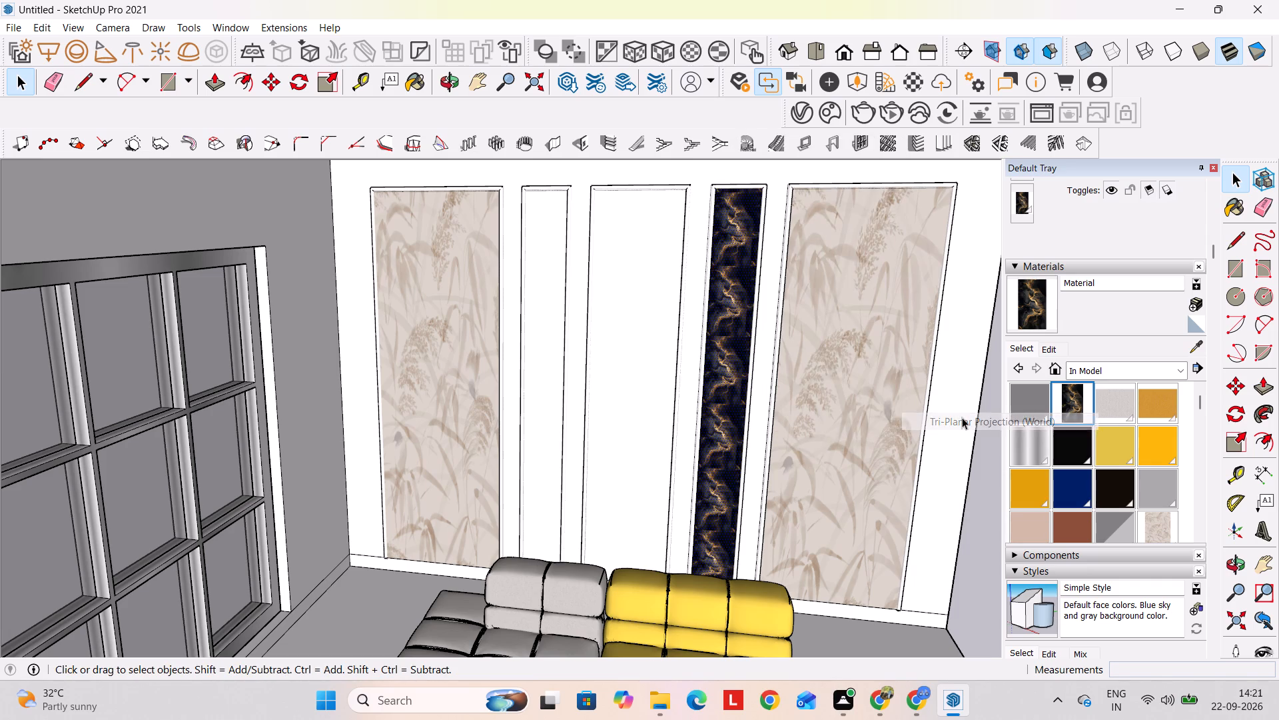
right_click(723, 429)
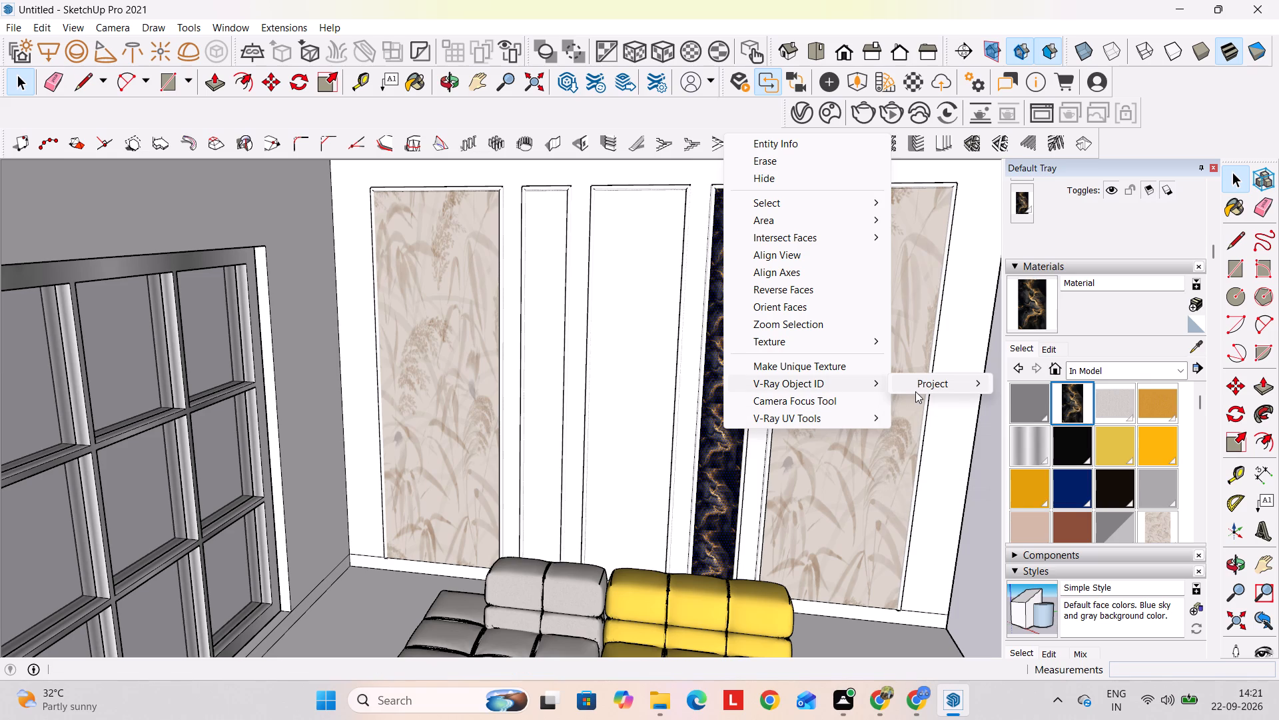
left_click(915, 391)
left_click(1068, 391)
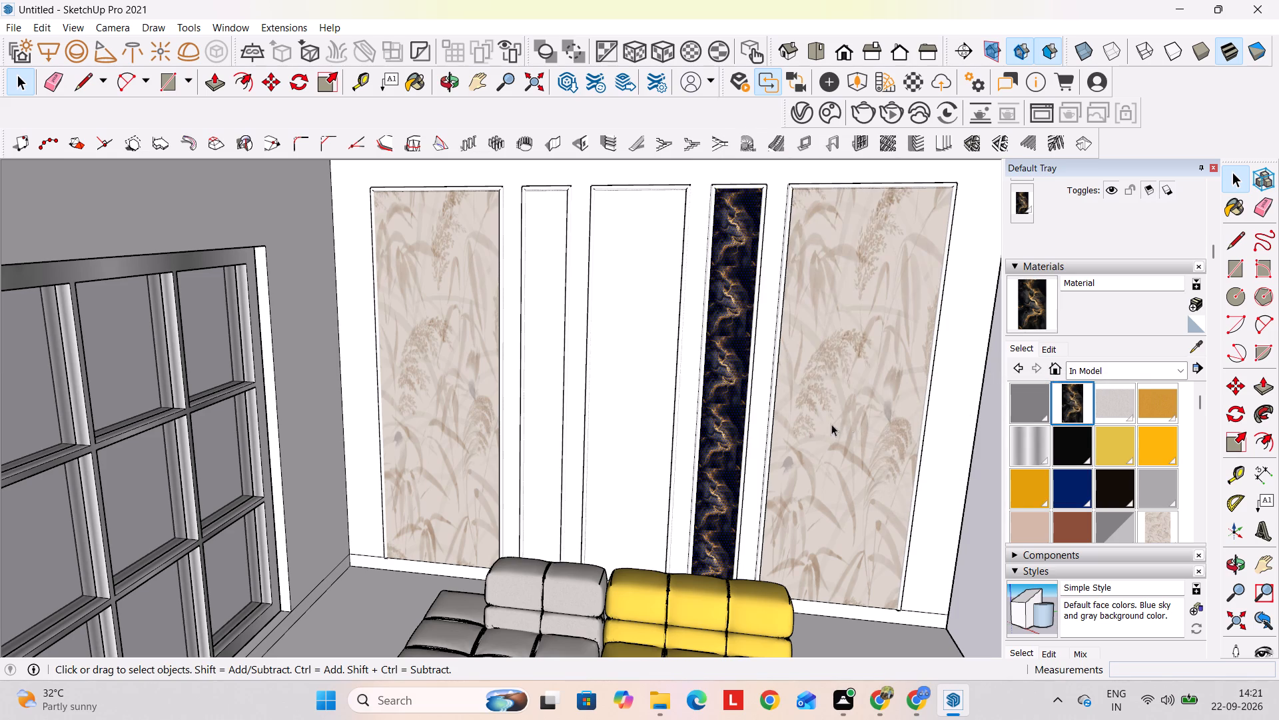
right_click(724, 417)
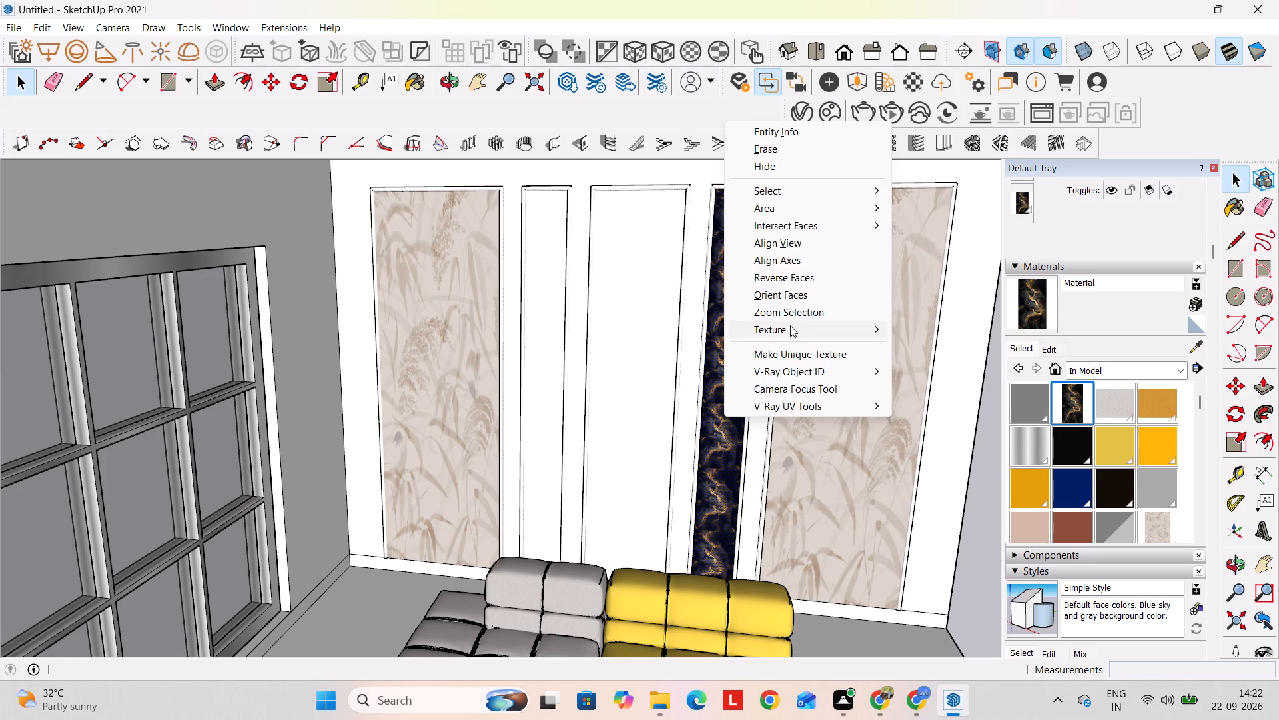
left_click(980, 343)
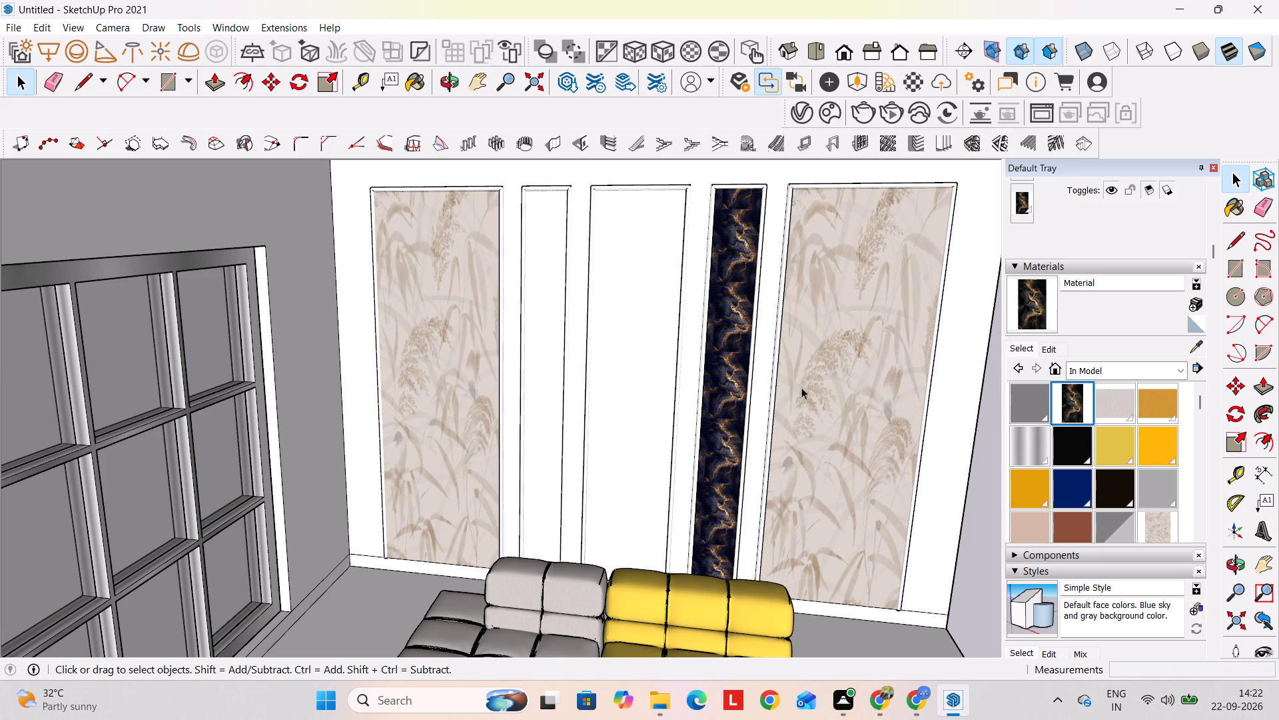
Fit the stone texture to the narrow panel with Tri-Planar Projection (Fit) and clear the selection.
right_click(727, 403)
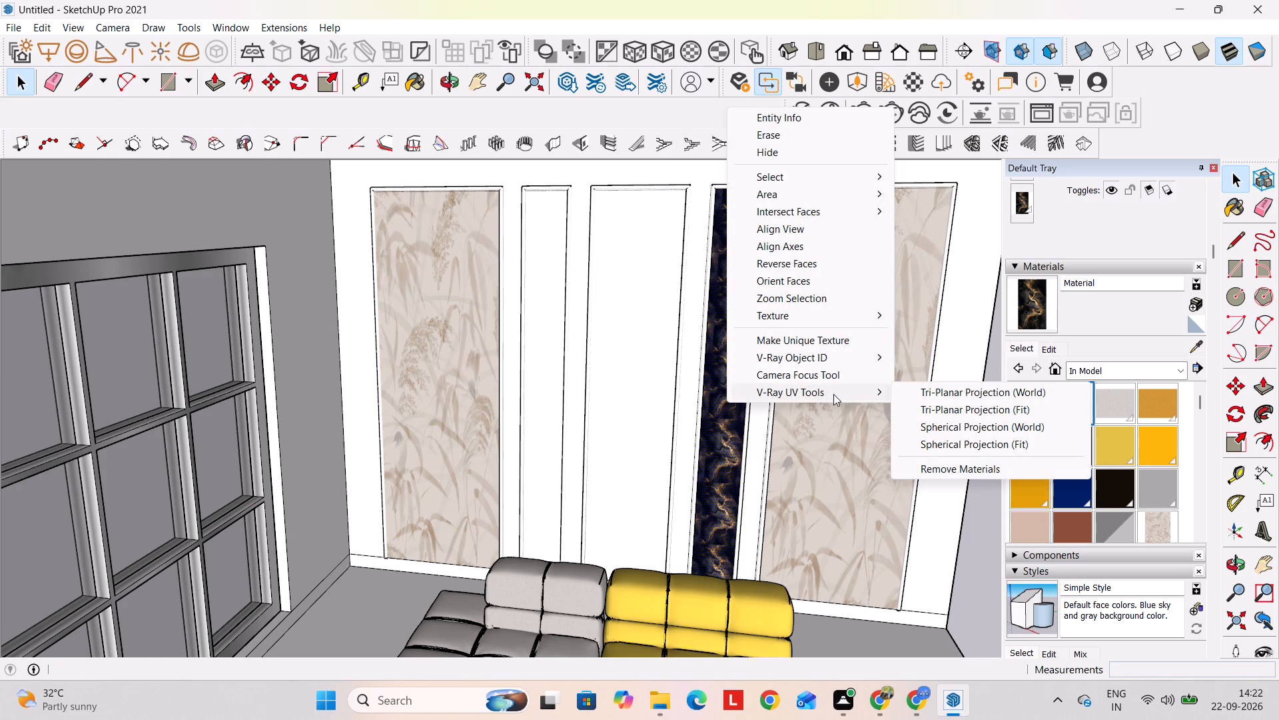
left_click(962, 412)
scroll(951, 529, "down", 2)
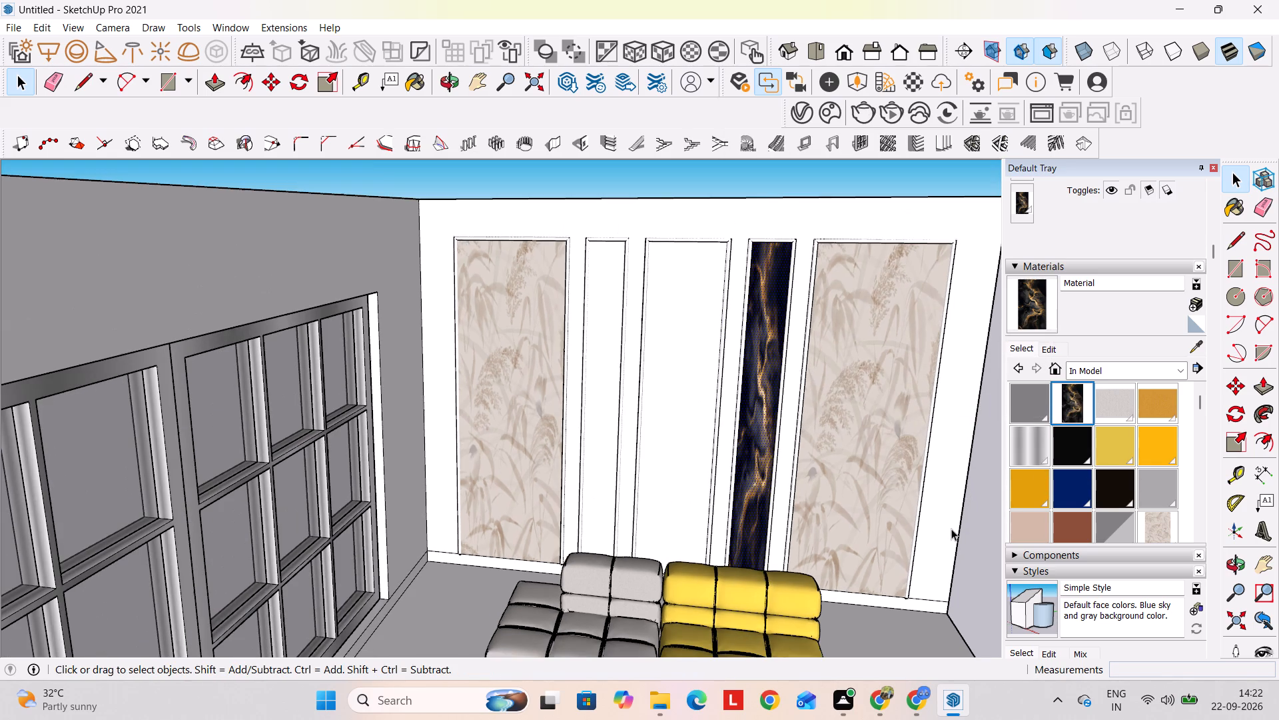
left_click(847, 189)
middle_click_drag(793, 357, 819, 427, "shift")
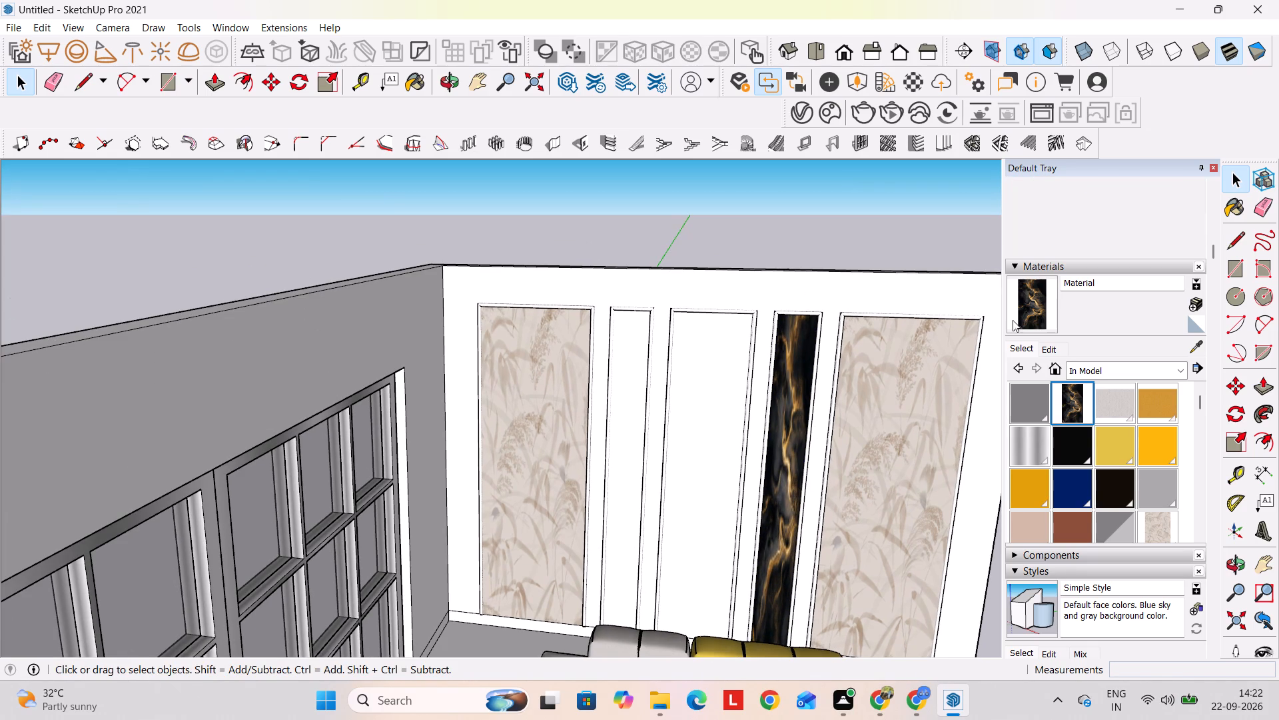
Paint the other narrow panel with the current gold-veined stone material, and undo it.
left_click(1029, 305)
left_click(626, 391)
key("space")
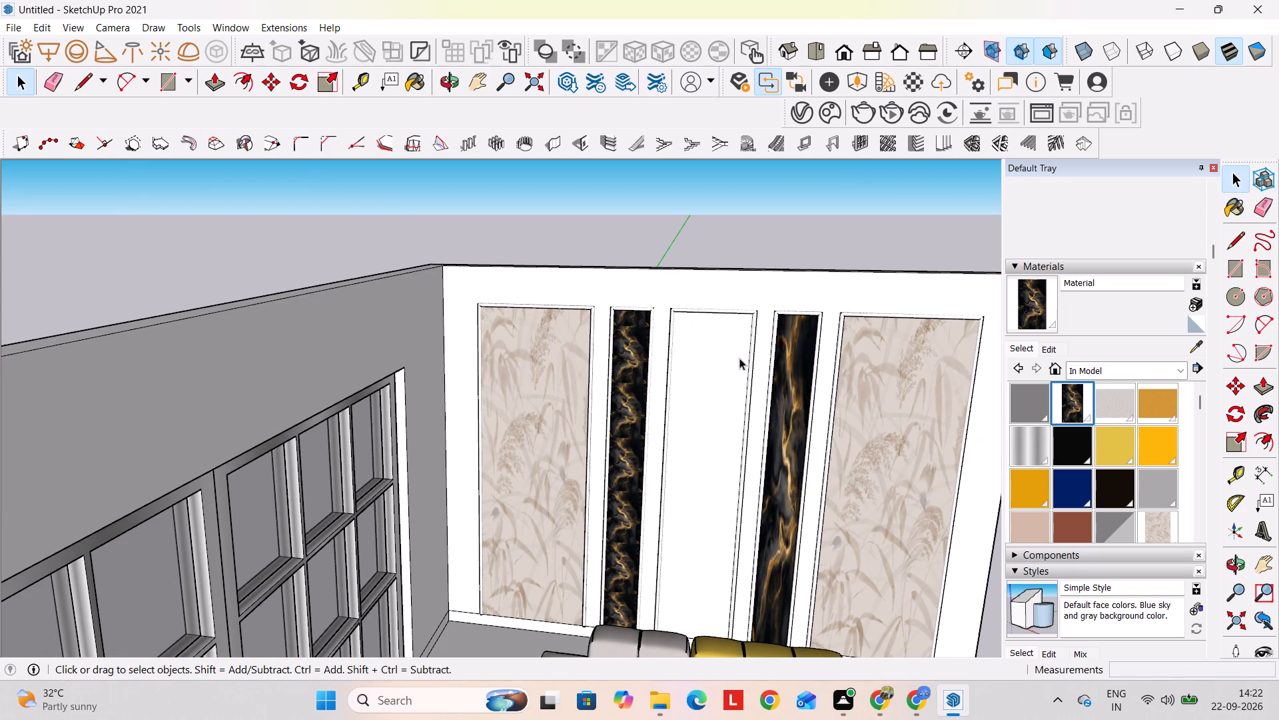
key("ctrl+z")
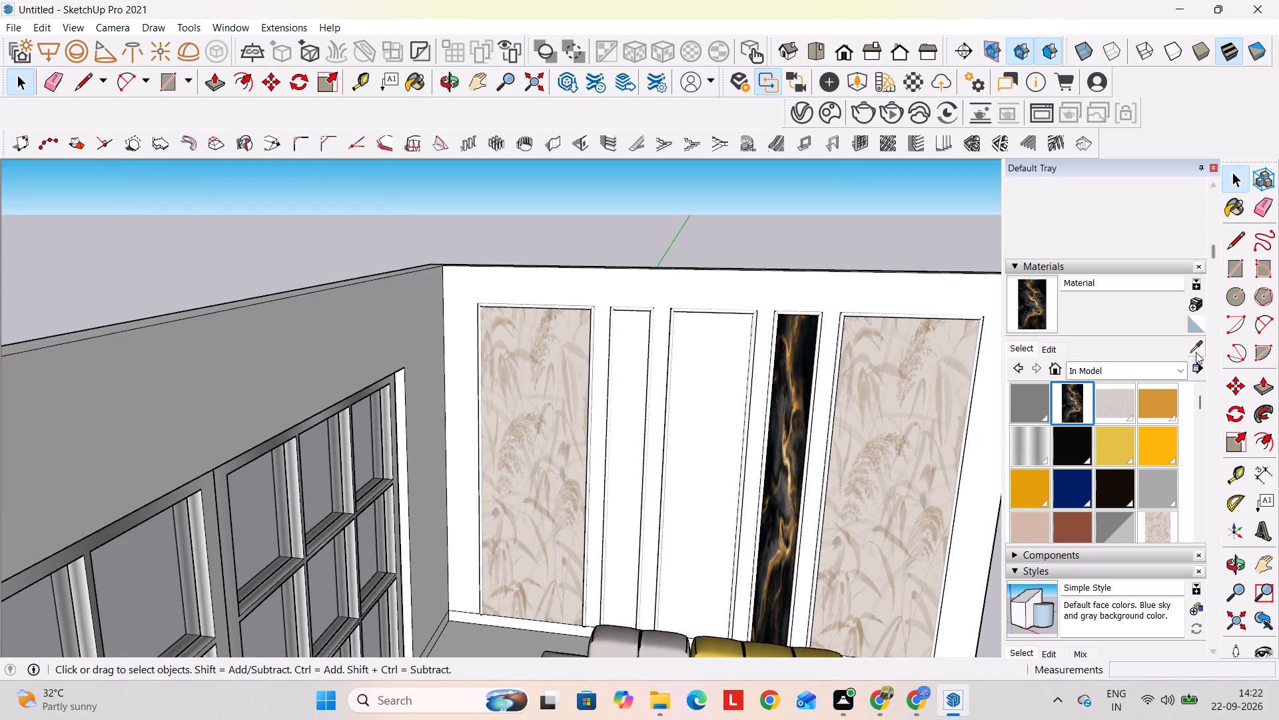
Sample the WALL P 2 stone from the finished narrow panel and paint the other narrow panel with it.
left_click(1191, 352)
left_click(797, 424)
left_click(632, 414)
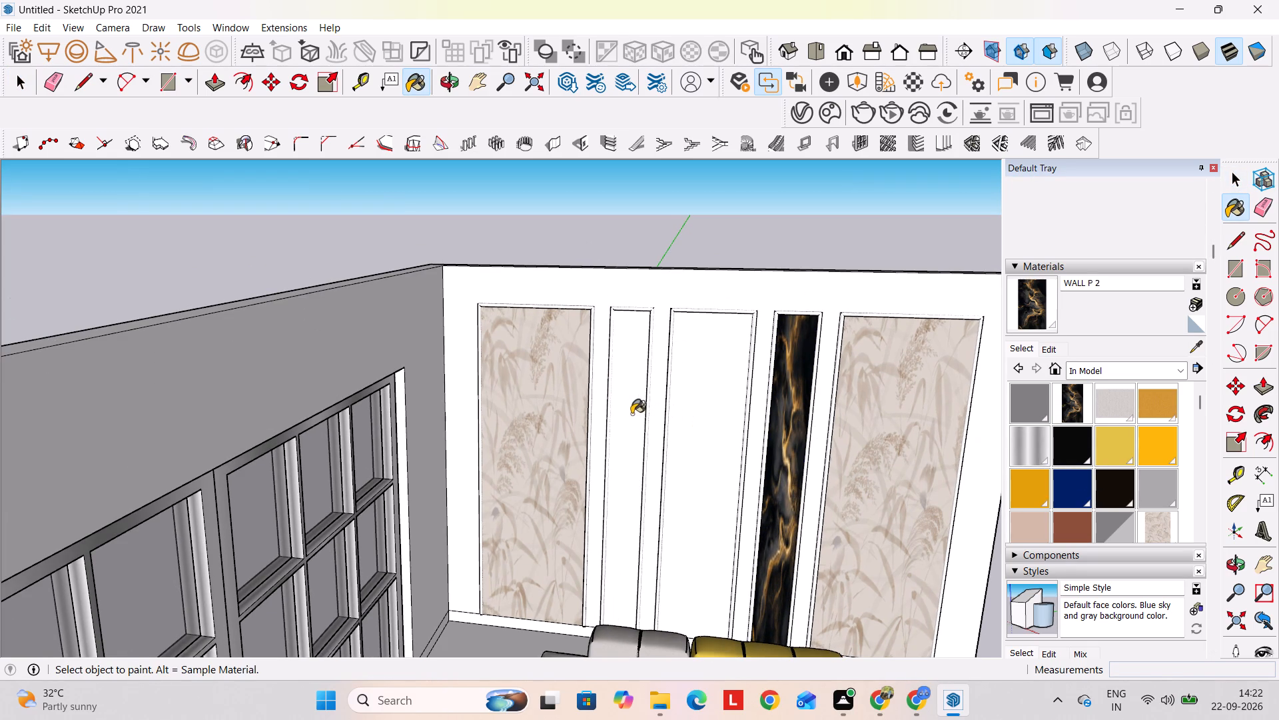
key("space")
left_click(766, 233)
On the opposite wall, draw a vertical line dividing the side reveal of the arched niche nearest the windows, from base to arch.
middle_click_drag(675, 491, 734, 469)
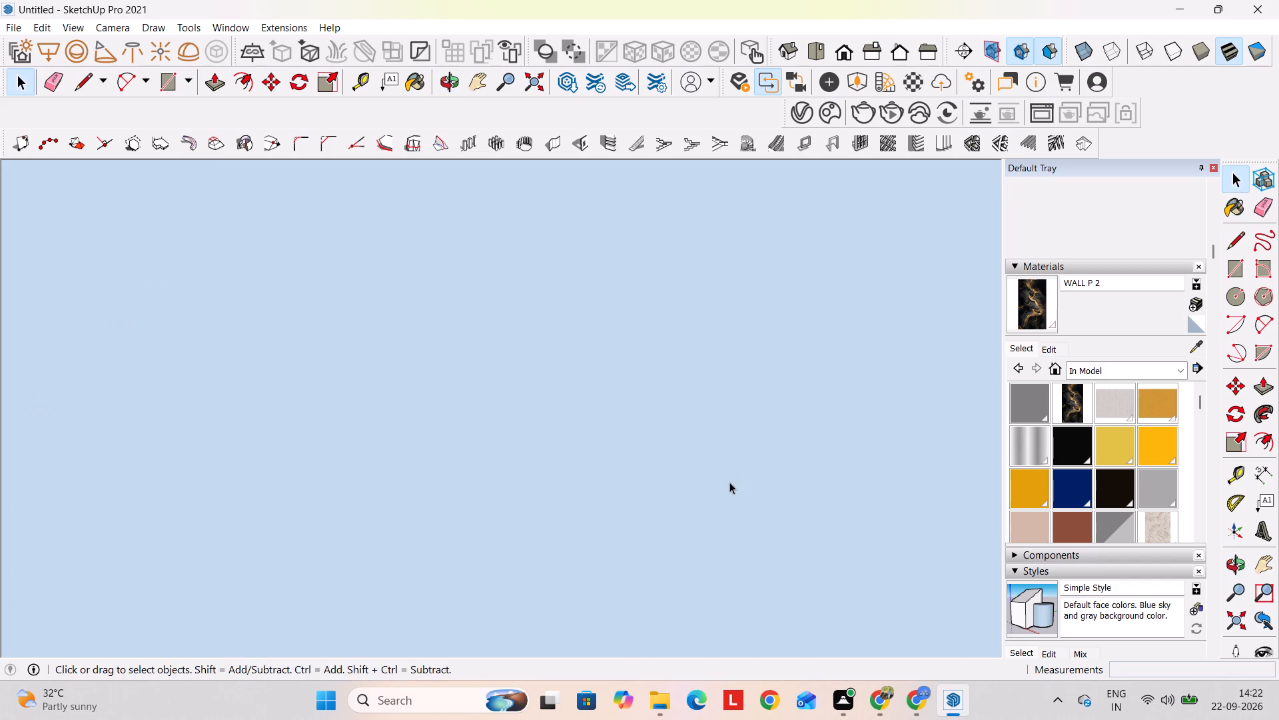
middle_click_drag(767, 477, 241, 531, "shift")
middle_click_drag(739, 423, 332, 538)
middle_click_drag(776, 441, 56, 515, "shift")
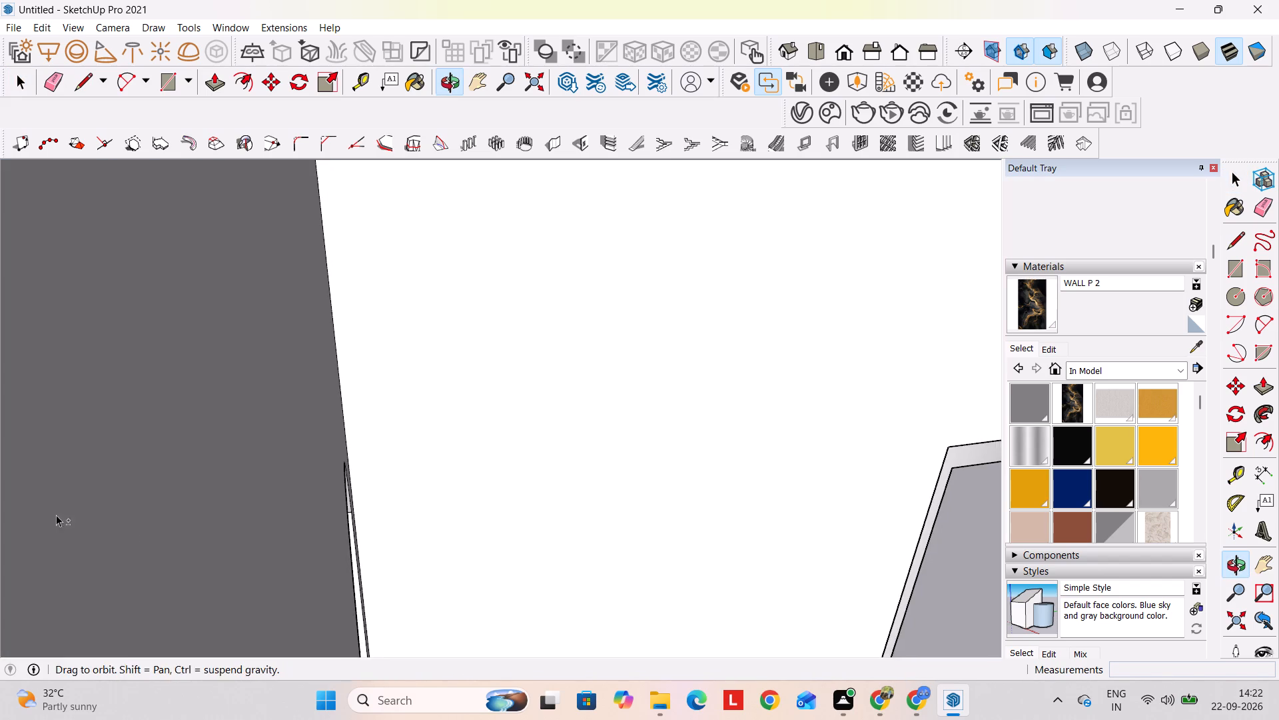
middle_click_drag(56, 515, 57, 519, "shift")
scroll(713, 489, "down", 7)
scroll(755, 496, "down", 15)
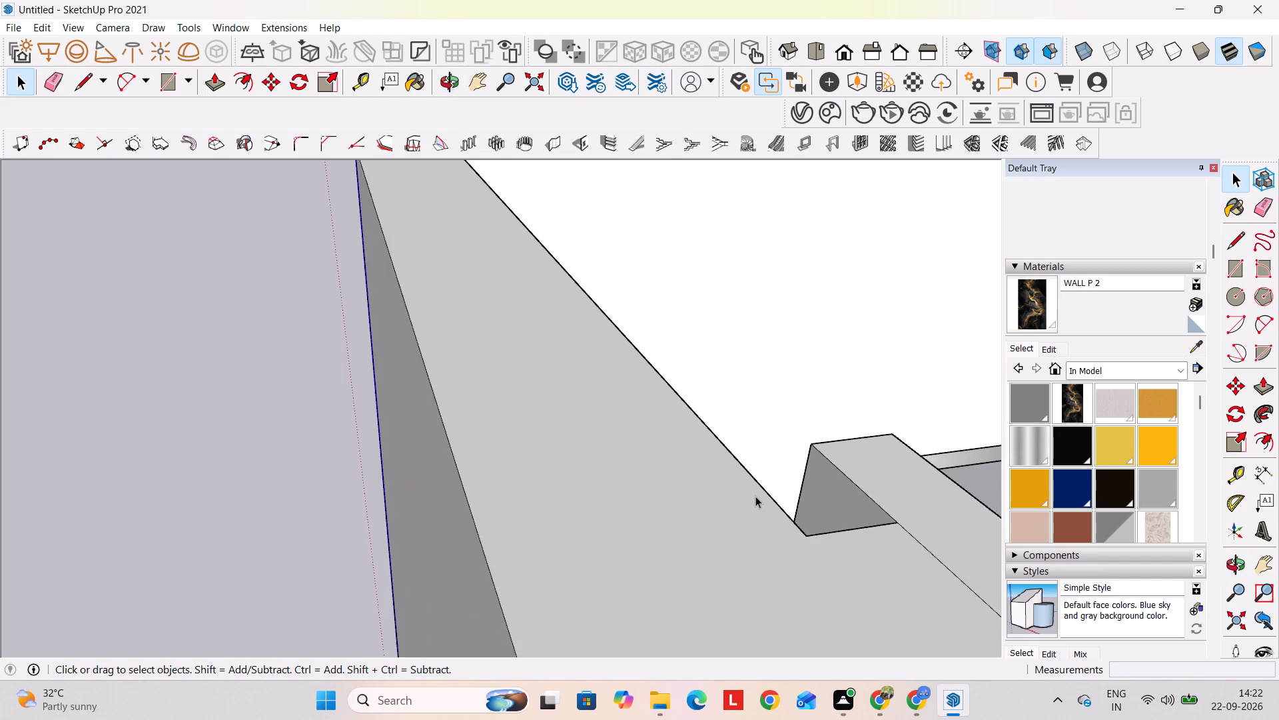
scroll(755, 496, "down", 16)
middle_click_drag(831, 543, 703, 311, "shift")
middle_click_drag(923, 429, 813, 466)
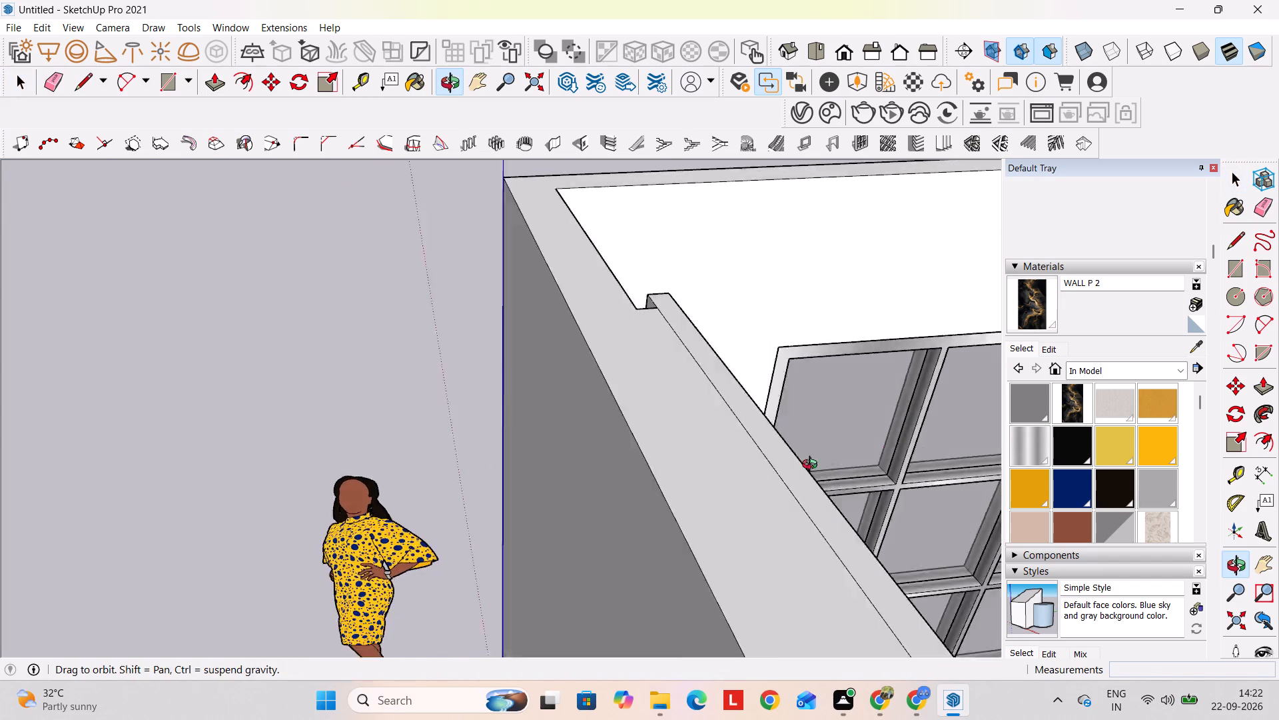
middle_click_drag(813, 466, 370, 456)
scroll(420, 459, "down", 13)
middle_click_drag(482, 562, 663, 408, "shift")
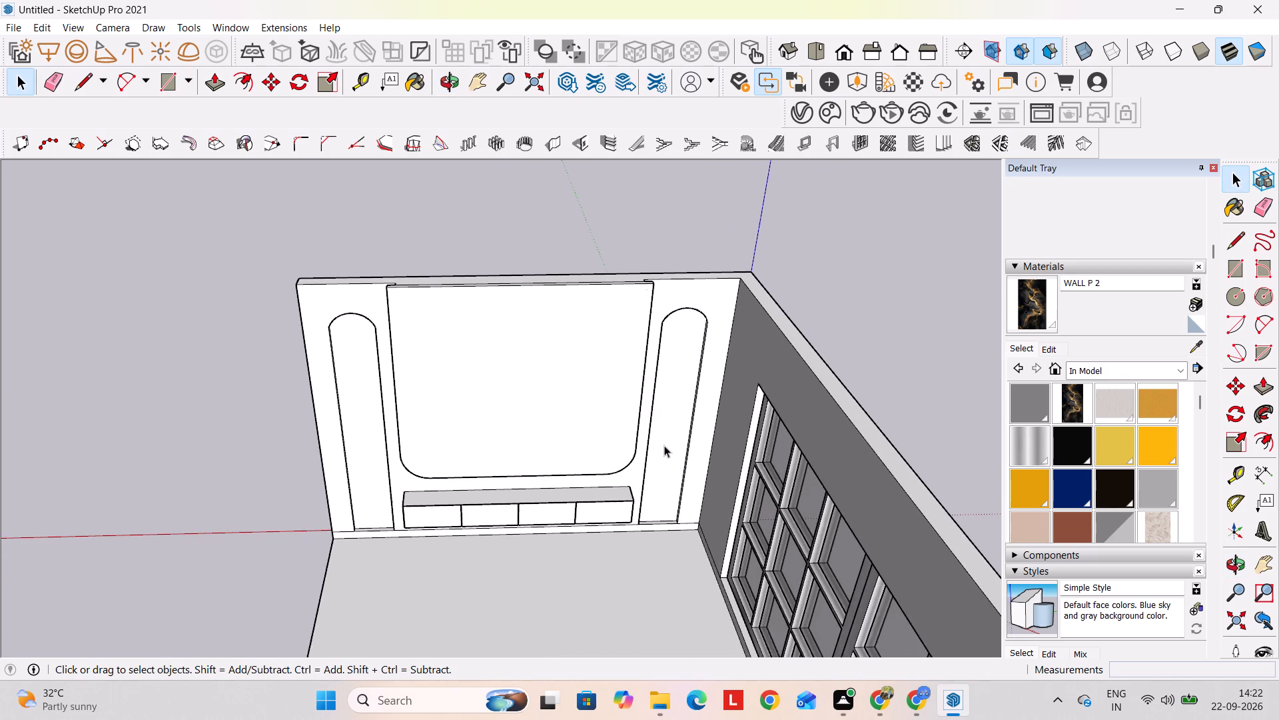
scroll(657, 517, "up", 15)
middle_click_drag(687, 505, 537, 562)
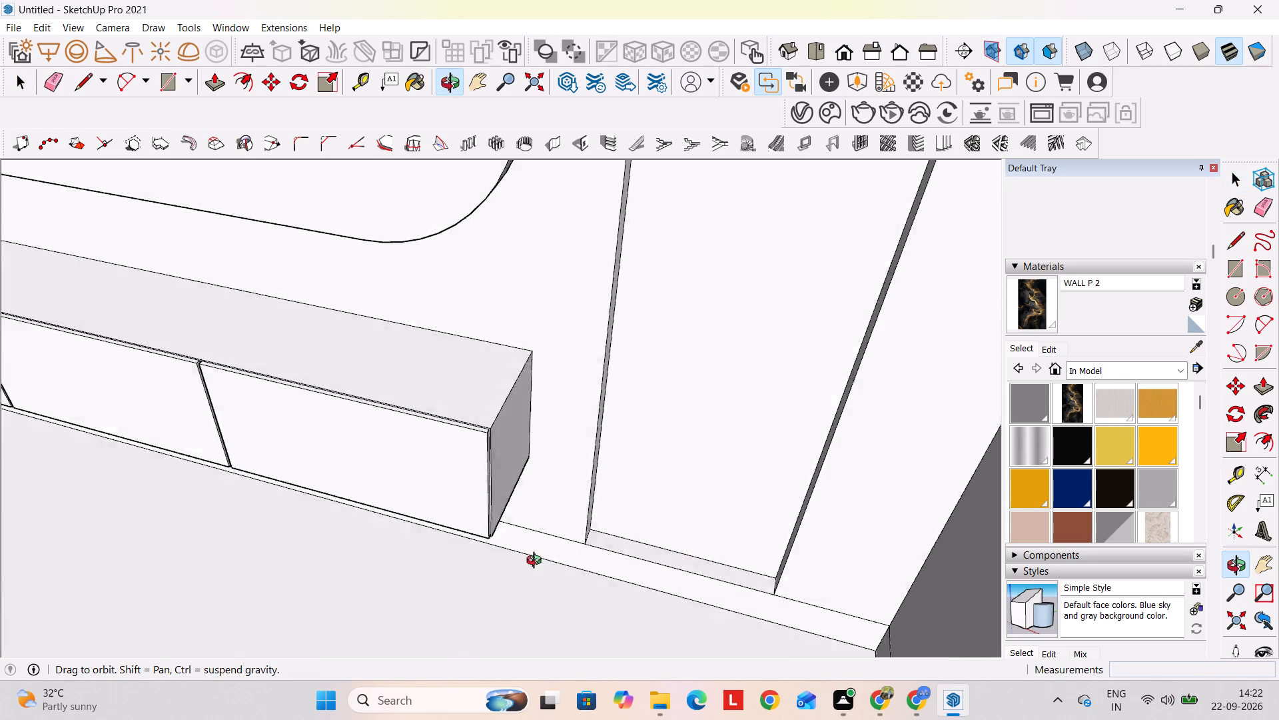
middle_click_drag(537, 562, 420, 557)
scroll(626, 486, "up", 10)
middle_click_drag(603, 523, 590, 526)
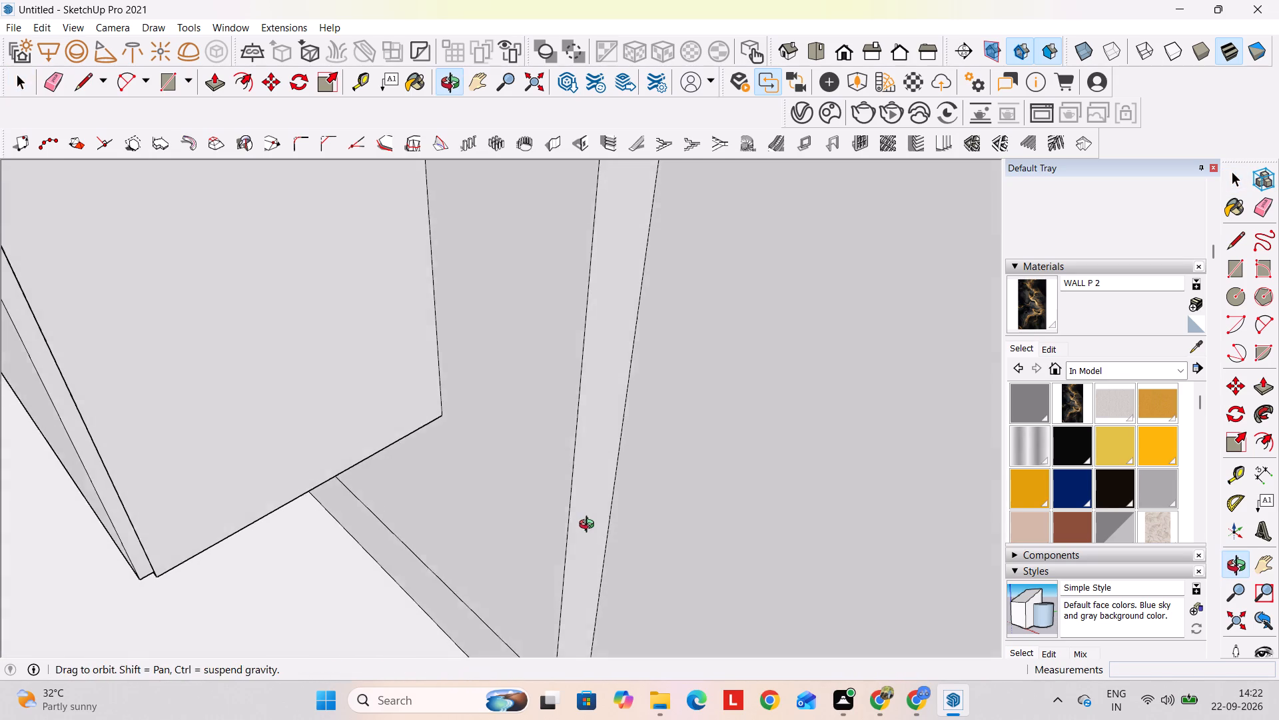
middle_click_drag(590, 526, 580, 523)
scroll(581, 518, "down", 10)
key("l")
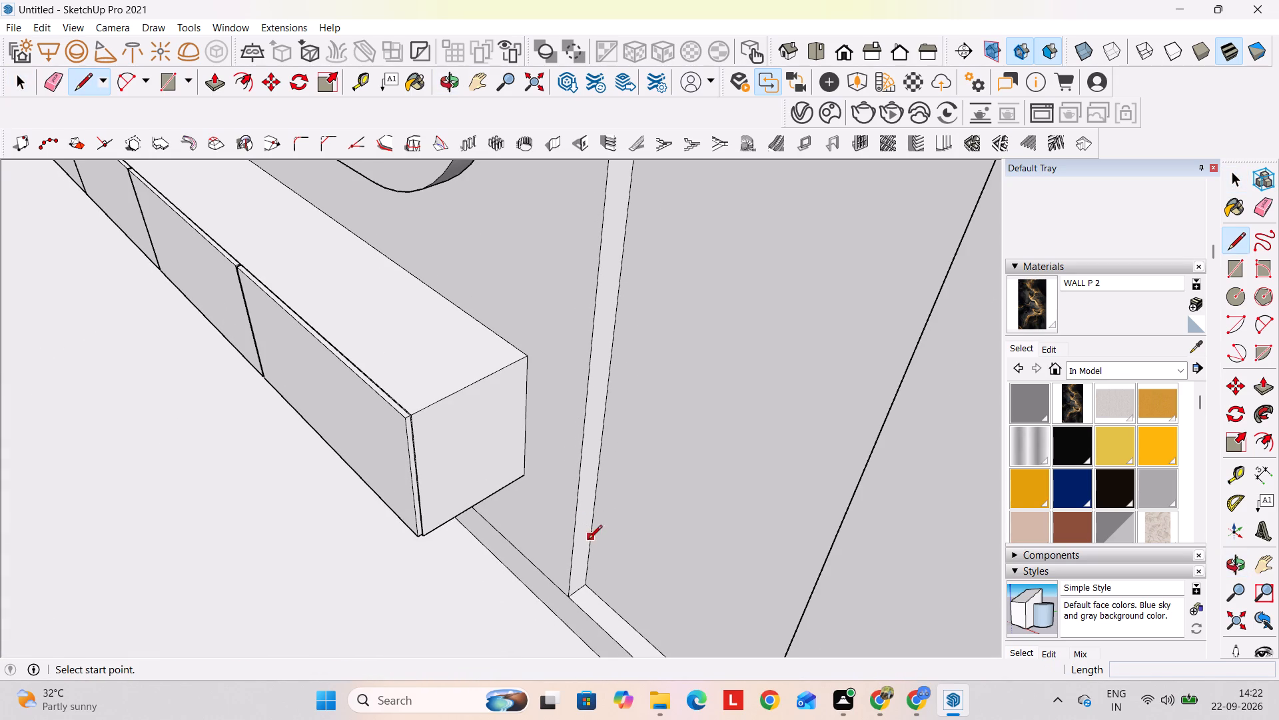
scroll(575, 594, "up", 10)
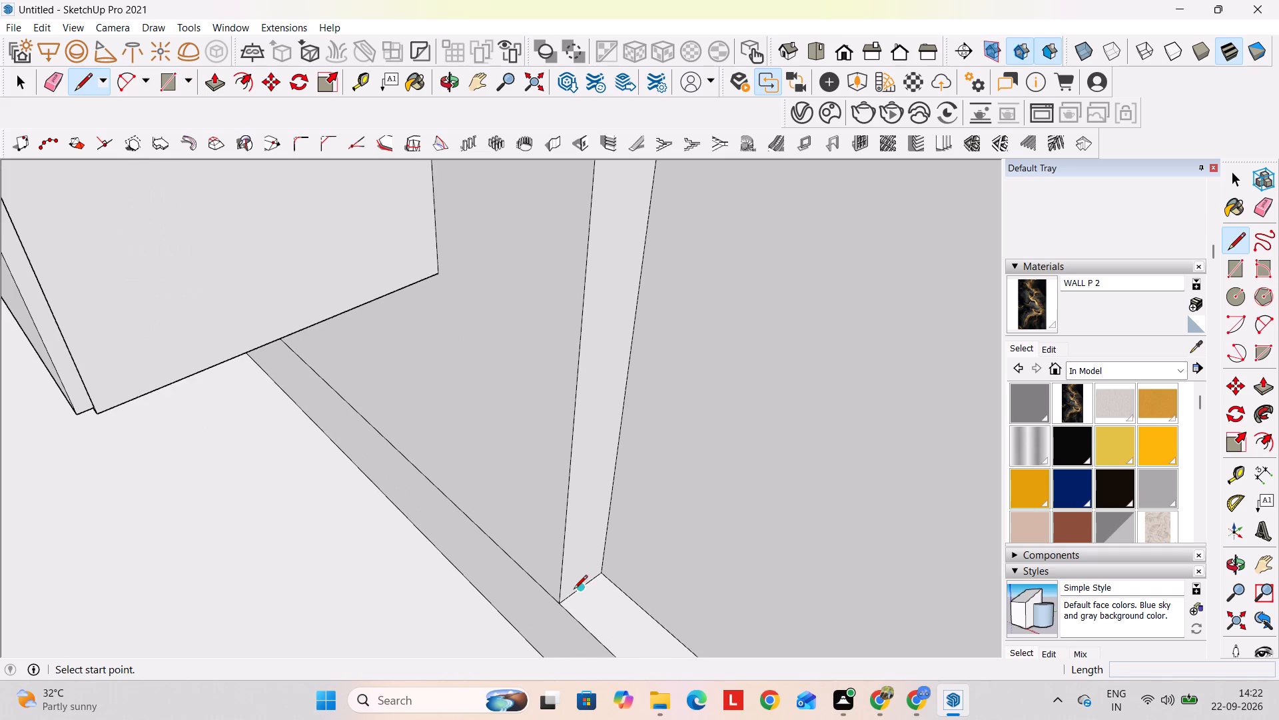
left_click(584, 589)
scroll(596, 449, "down", 4)
scroll(614, 325, "down", 12)
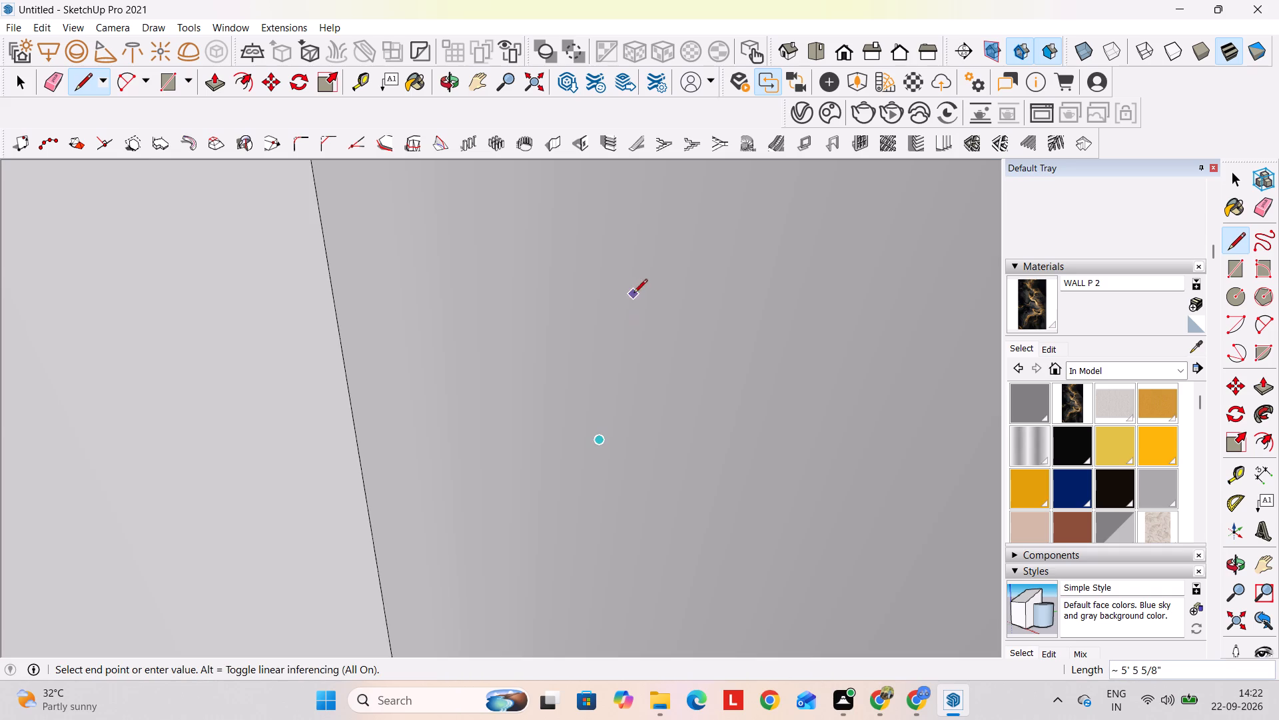
middle_click_drag(634, 294, 572, 510, "shift")
middle_click_drag(414, 417, 1276, 379)
middle_click_drag(359, 362, 904, 379)
scroll(806, 395, "down", 2)
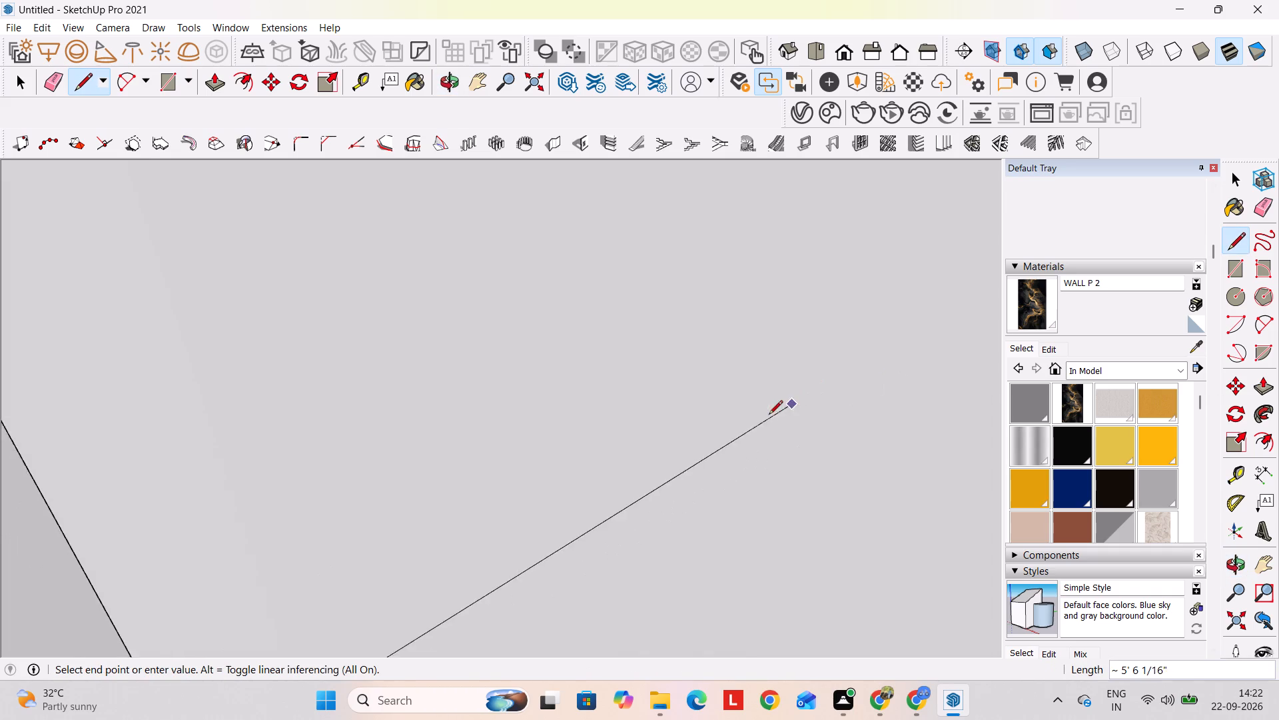
scroll(769, 415, "down", 16)
scroll(289, 447, "down", 19)
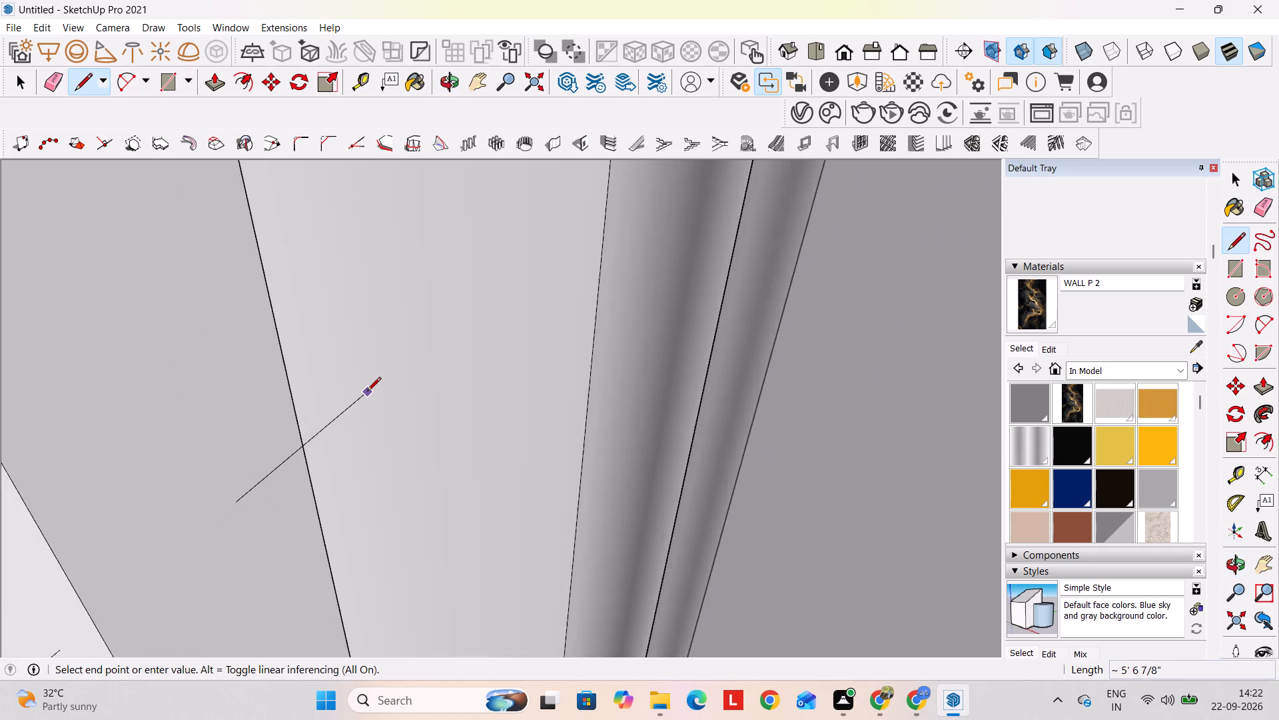
scroll(367, 392, "down", 20)
scroll(367, 392, "down", 12)
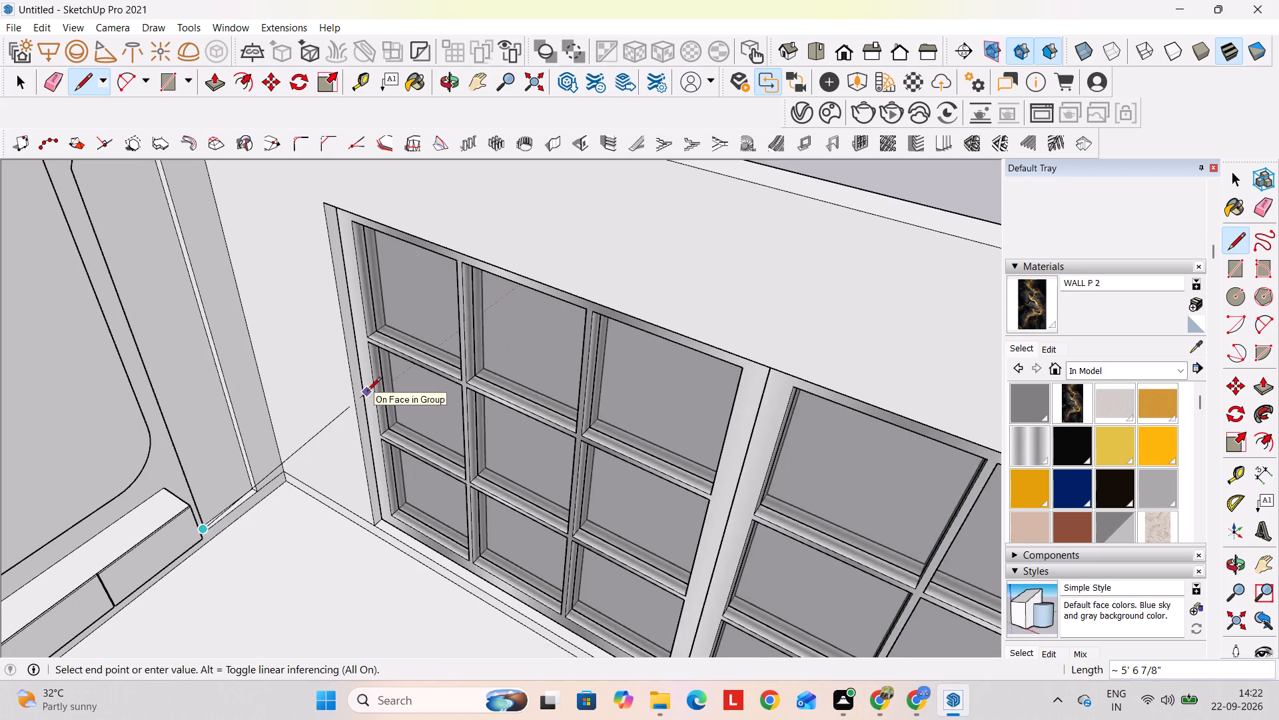
middle_click_drag(378, 398, 36, 401)
middle_click_drag(307, 291, 376, 611)
middle_click_drag(490, 201, 485, 698, "shift")
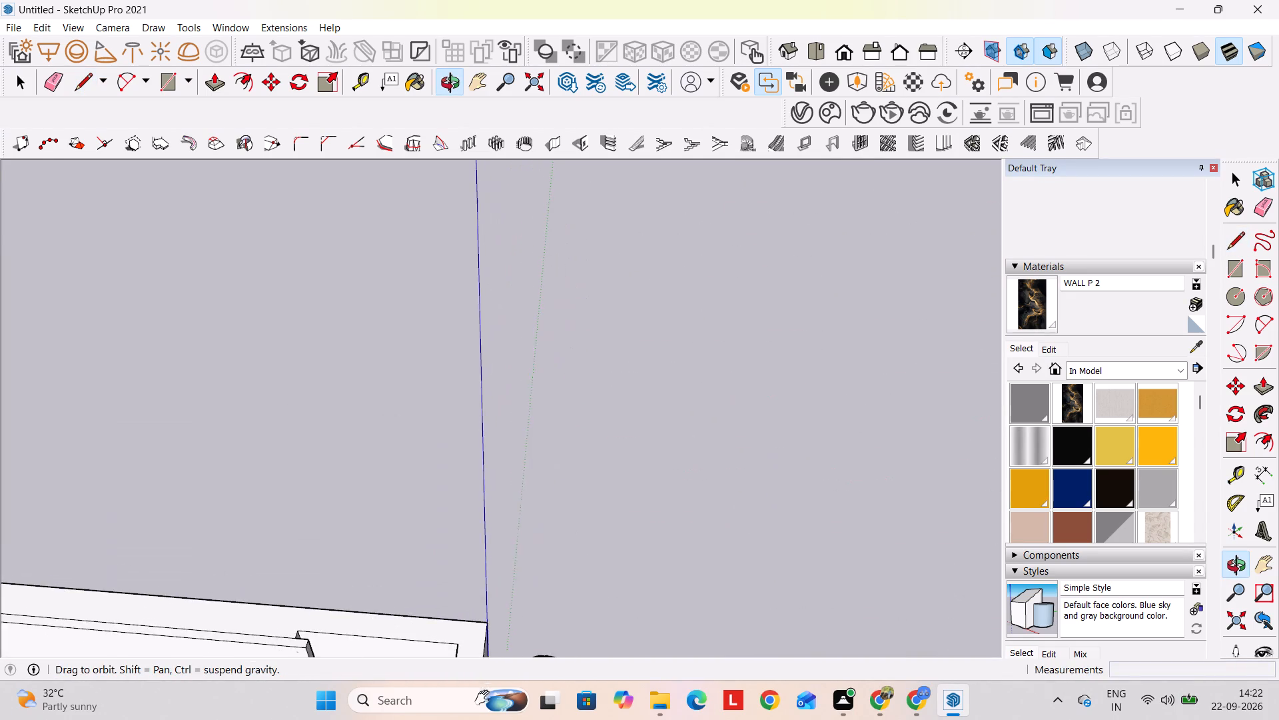
middle_click_drag(485, 698, 480, 695, "shift")
middle_click_drag(358, 645, 181, 499)
scroll(228, 571, "up", 4)
scroll(300, 649, "up", 6)
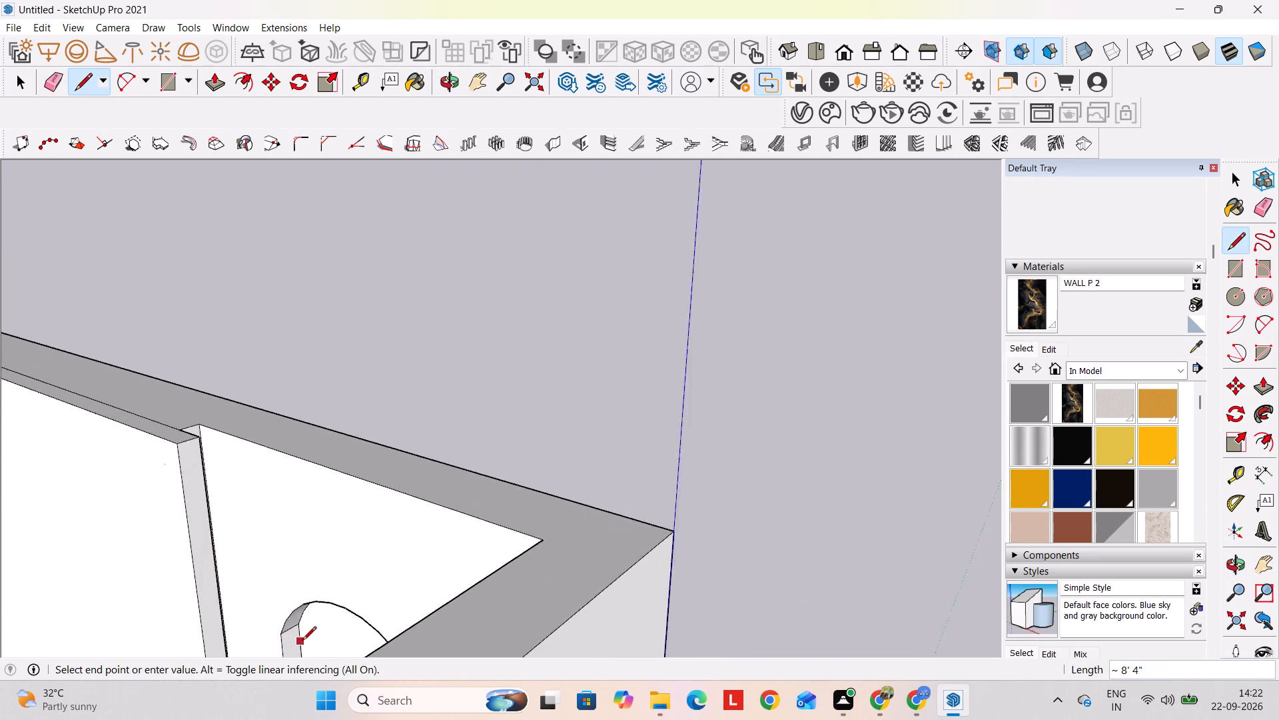
scroll(302, 641, "up", 13)
left_click(253, 593)
key("space")
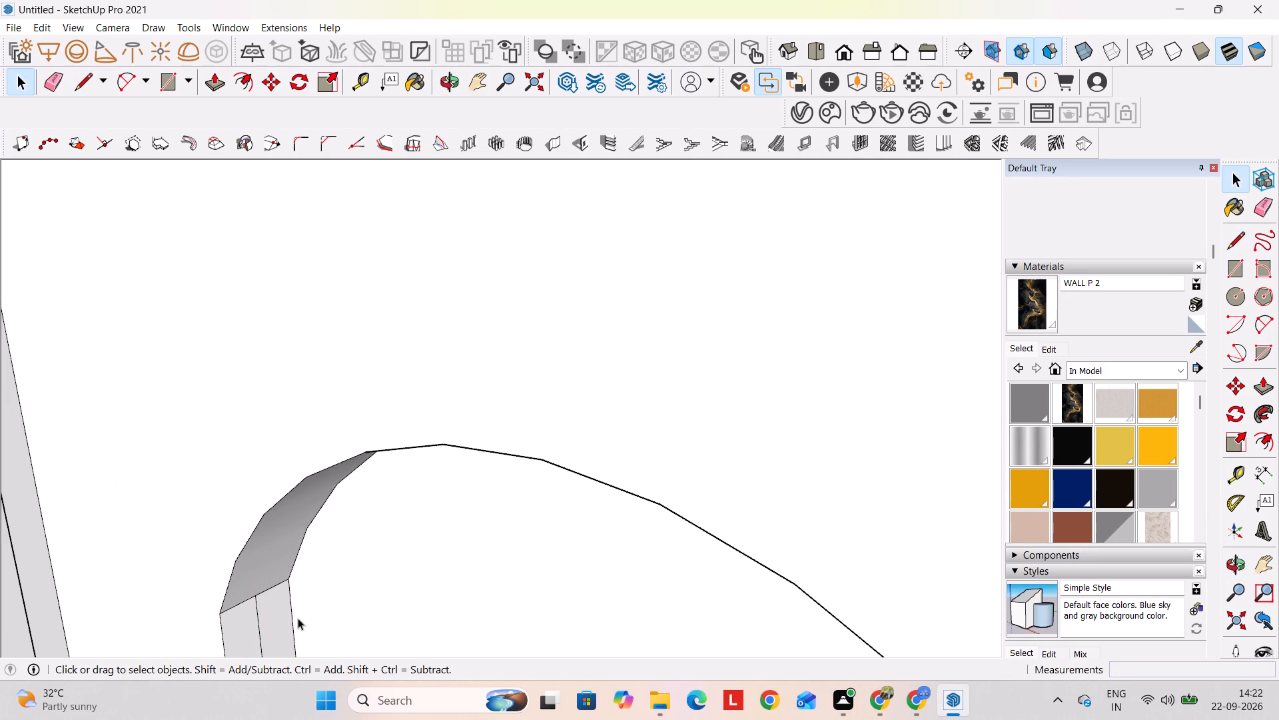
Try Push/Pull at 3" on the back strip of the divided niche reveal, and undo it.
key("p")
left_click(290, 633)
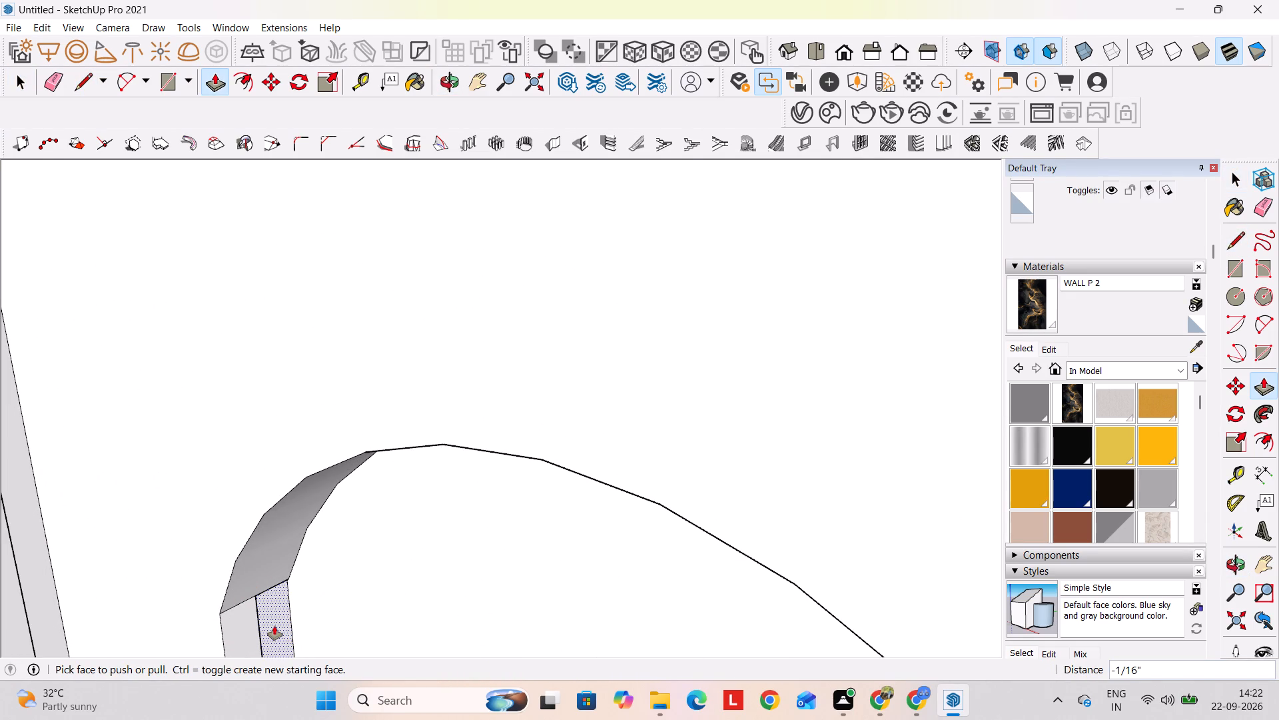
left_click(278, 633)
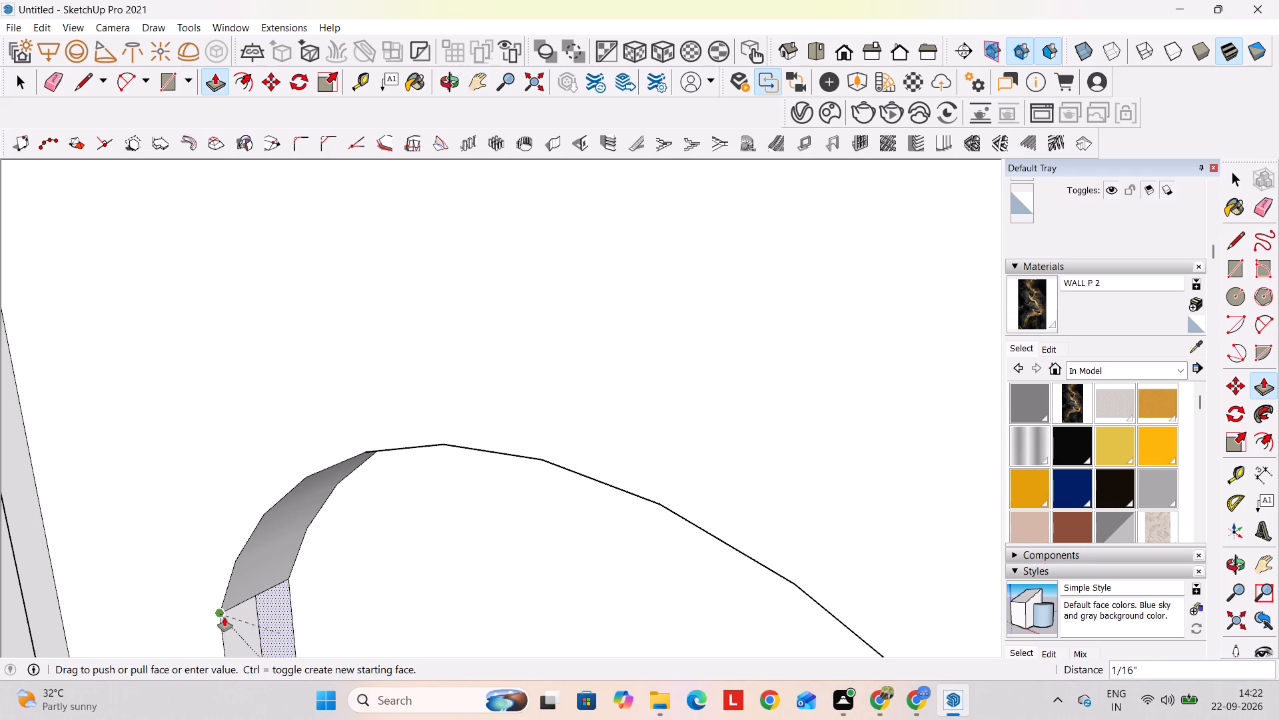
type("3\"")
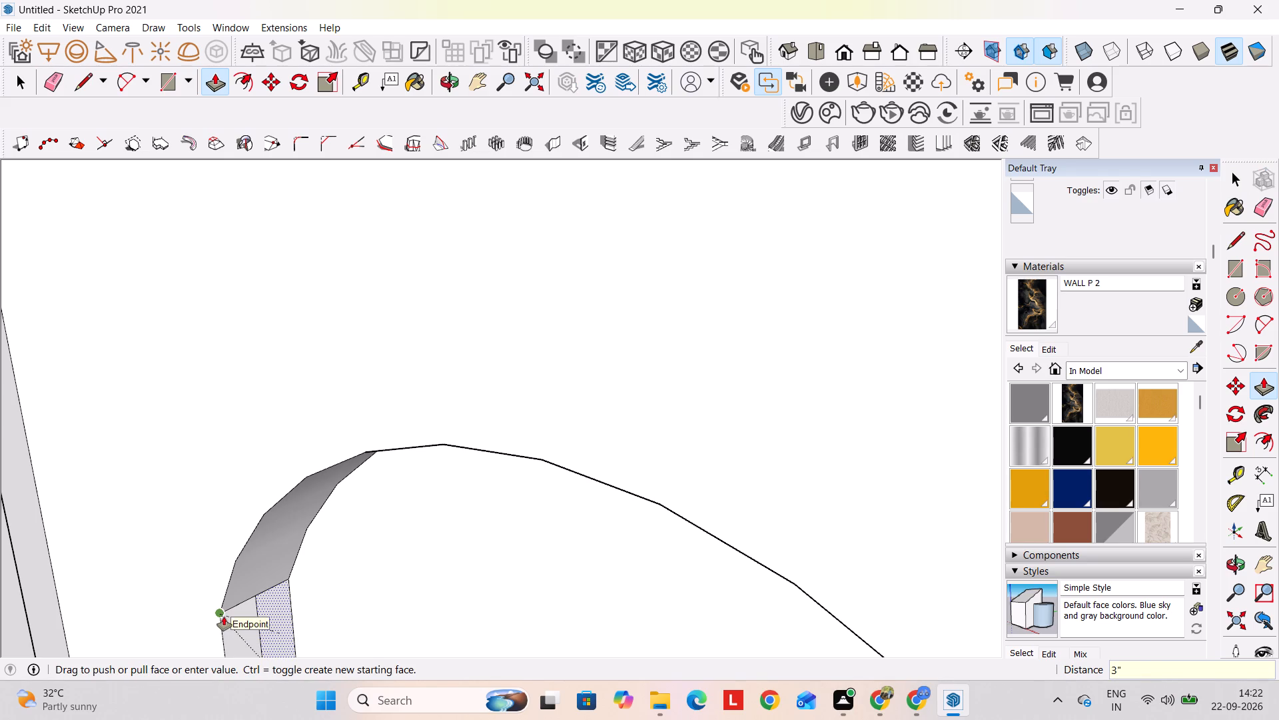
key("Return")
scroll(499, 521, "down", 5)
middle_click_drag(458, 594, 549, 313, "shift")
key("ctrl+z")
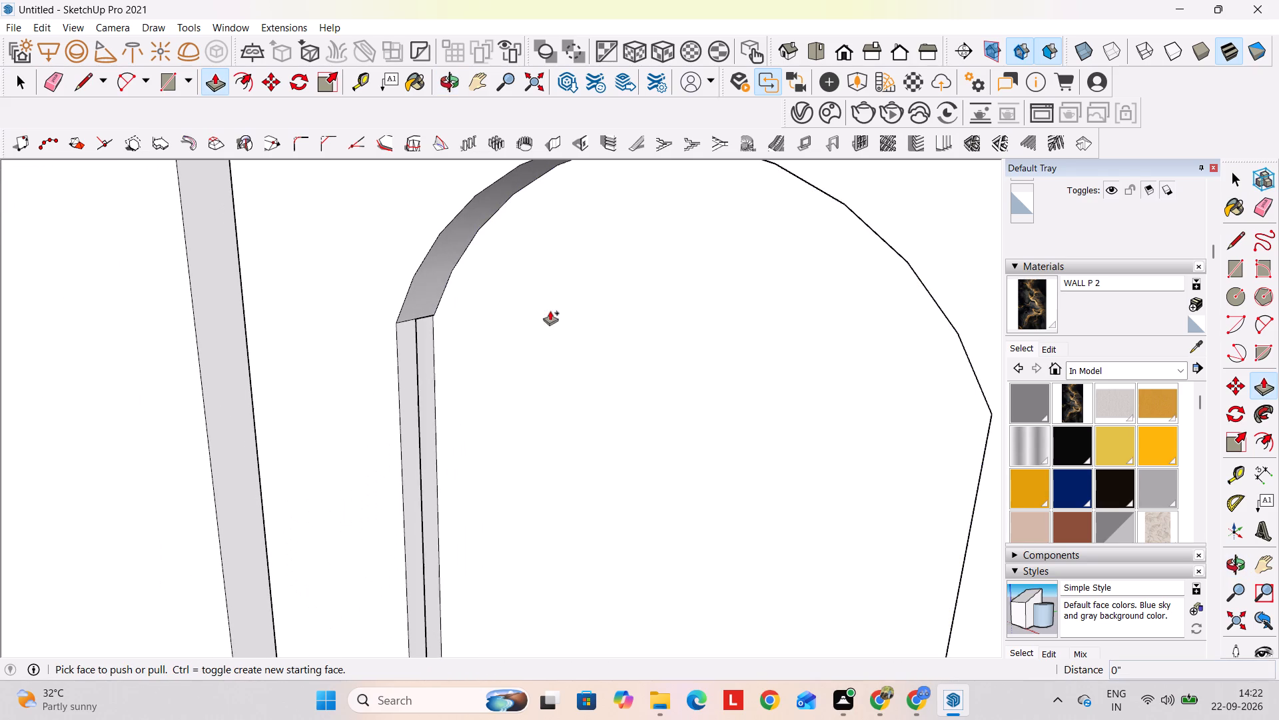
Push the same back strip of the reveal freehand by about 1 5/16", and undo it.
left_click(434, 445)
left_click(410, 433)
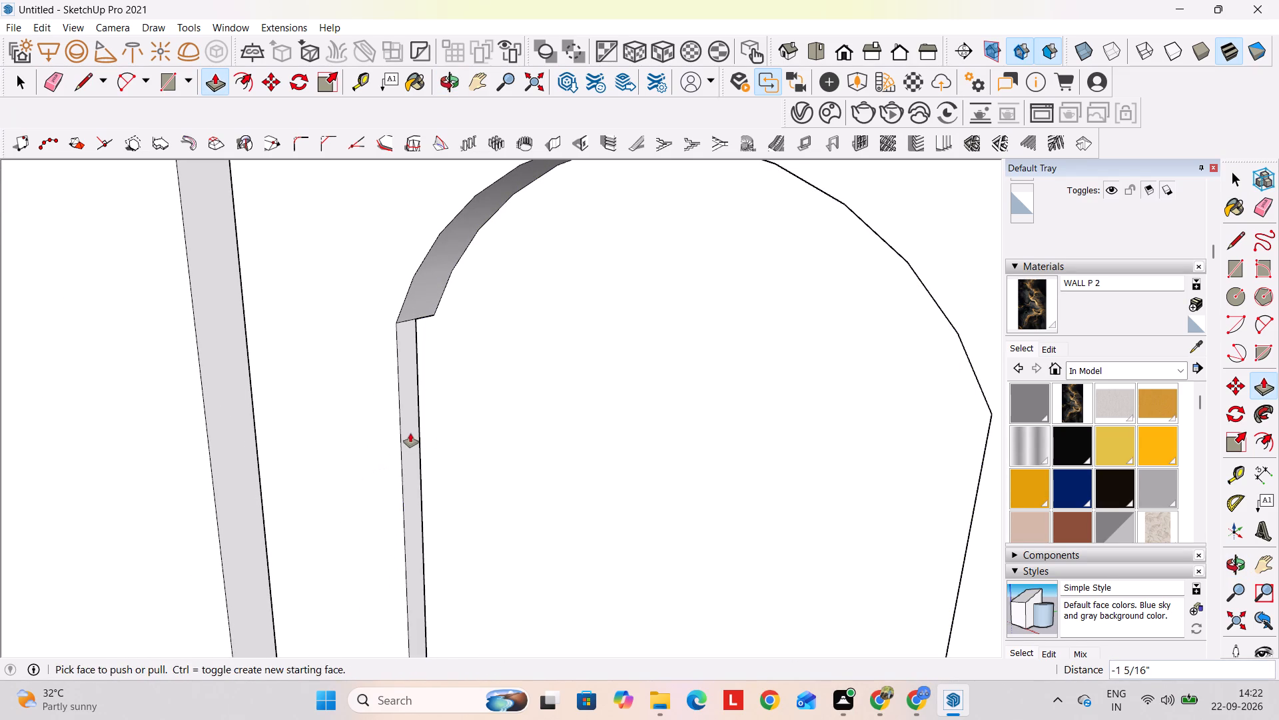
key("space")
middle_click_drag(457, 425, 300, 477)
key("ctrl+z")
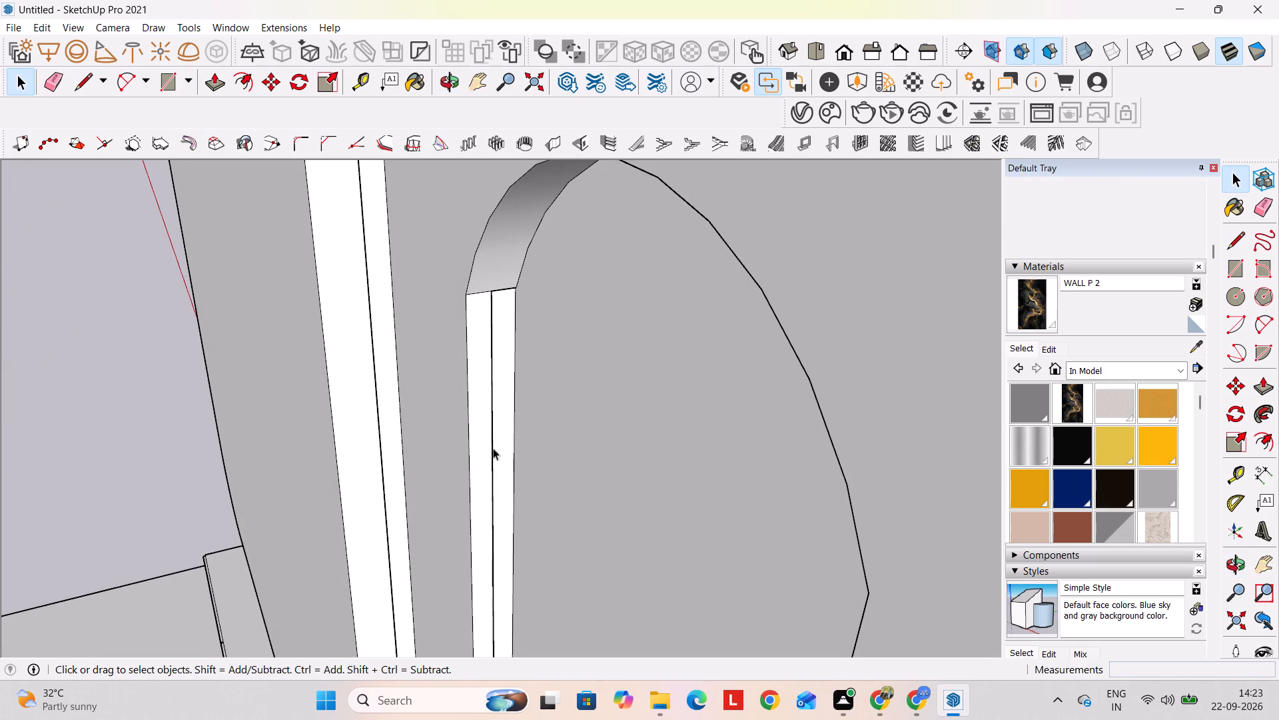
Push the back strip of the divided niche reveal 1" into the wall.
key("p")
left_click(503, 443)
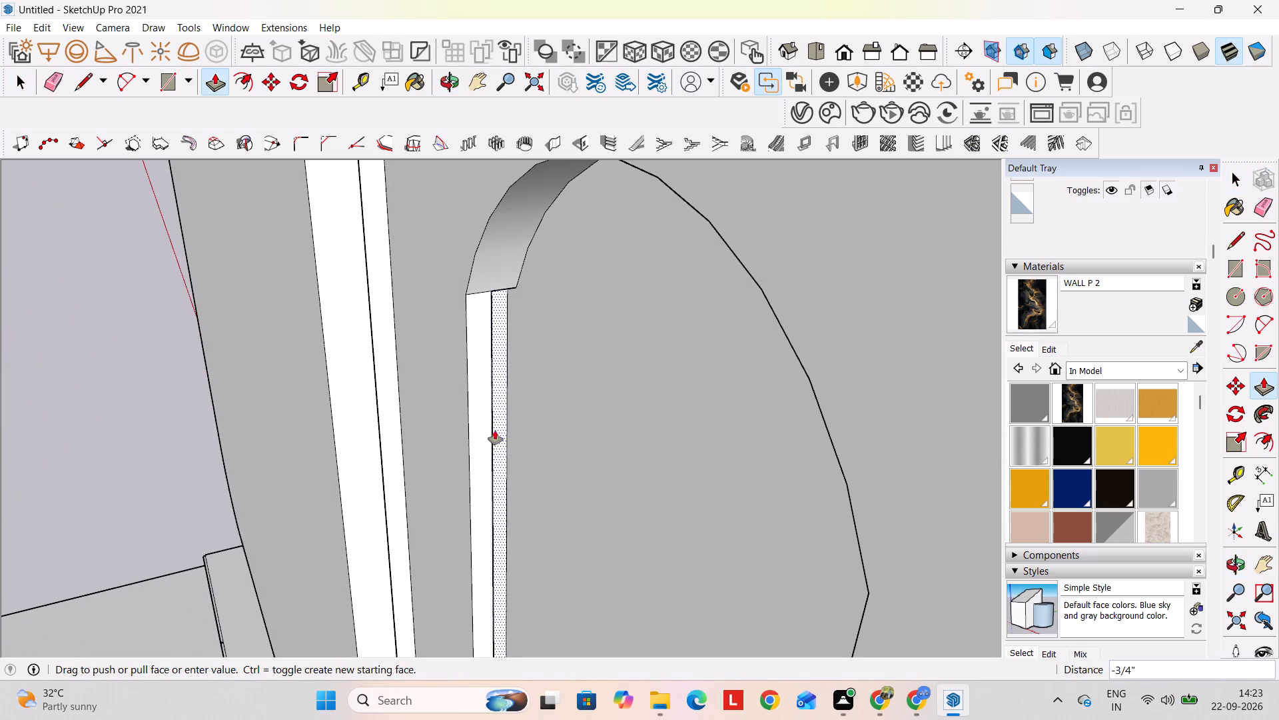
type("1\"")
key("Return")
Draw an 8' 6" vertical line dividing the same niche's other side reveal, the one nearest the window wall, from arch to base.
scroll(496, 432, "down", 4)
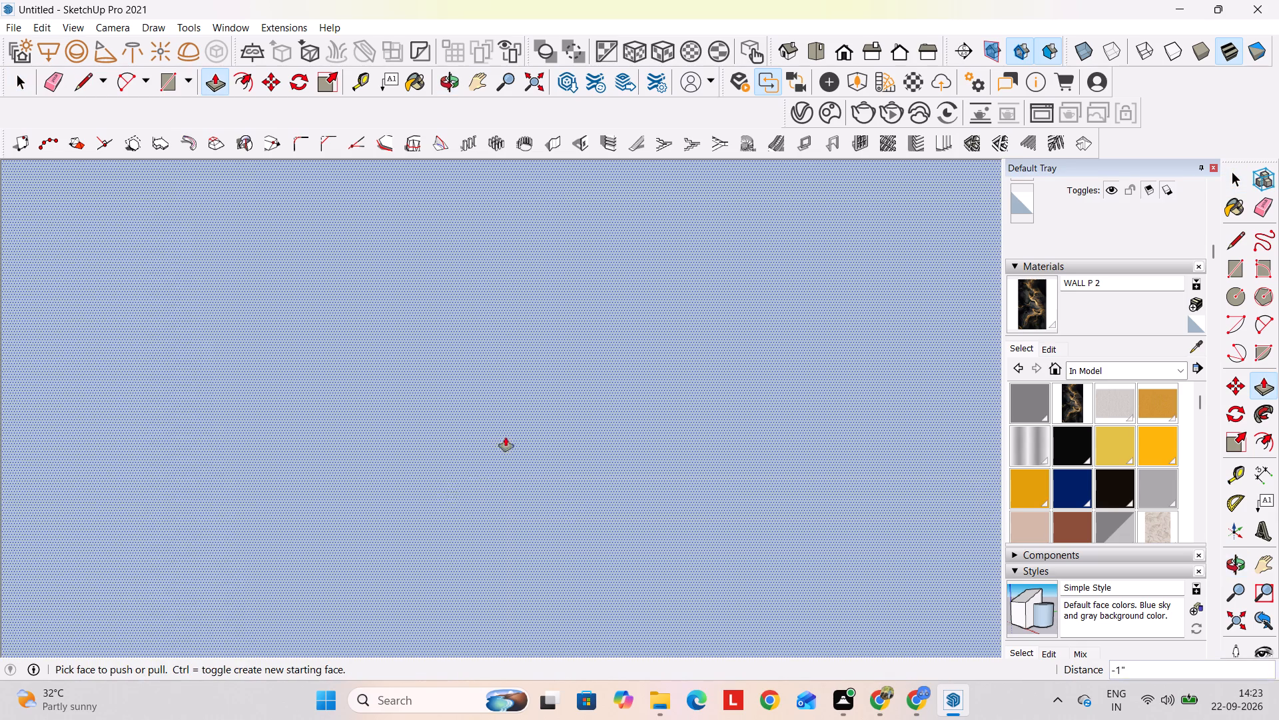
middle_click_drag(449, 491, 975, 480)
middle_click_drag(204, 449, 1278, 340, "shift")
scroll(403, 399, "down", 7)
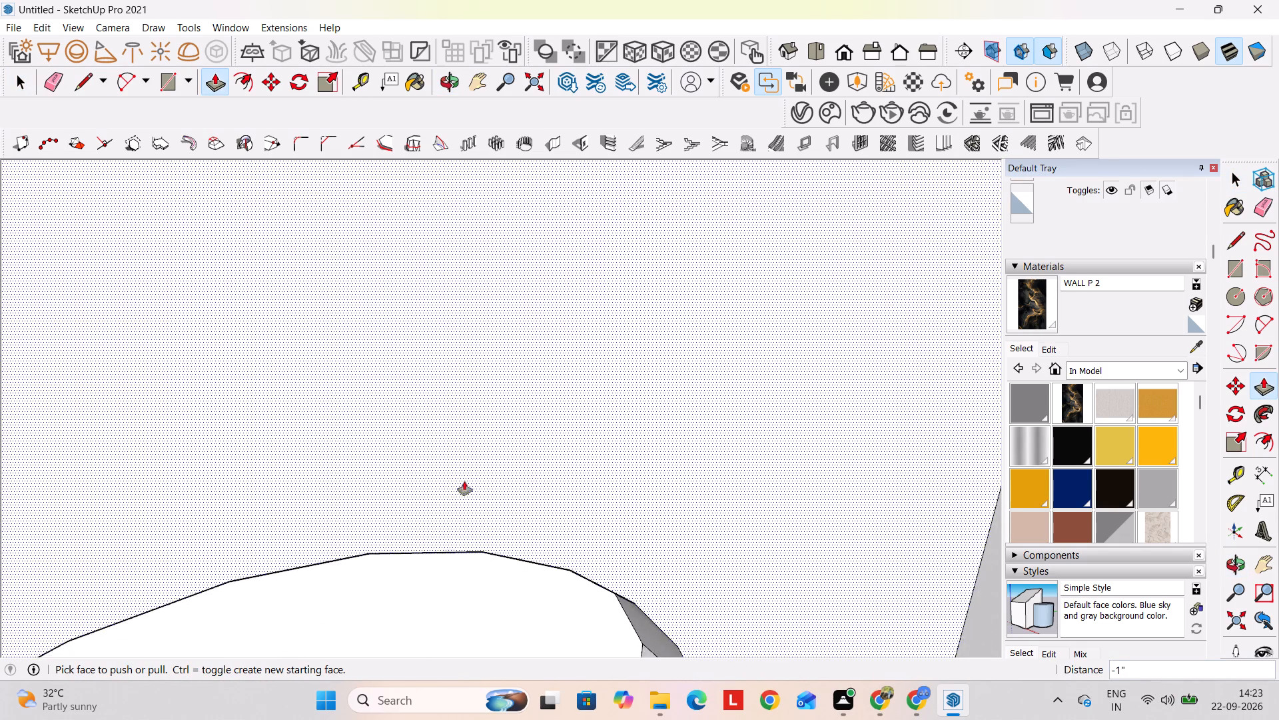
scroll(464, 481, "down", 2)
middle_click_drag(615, 545, 755, 90, "shift")
key("space")
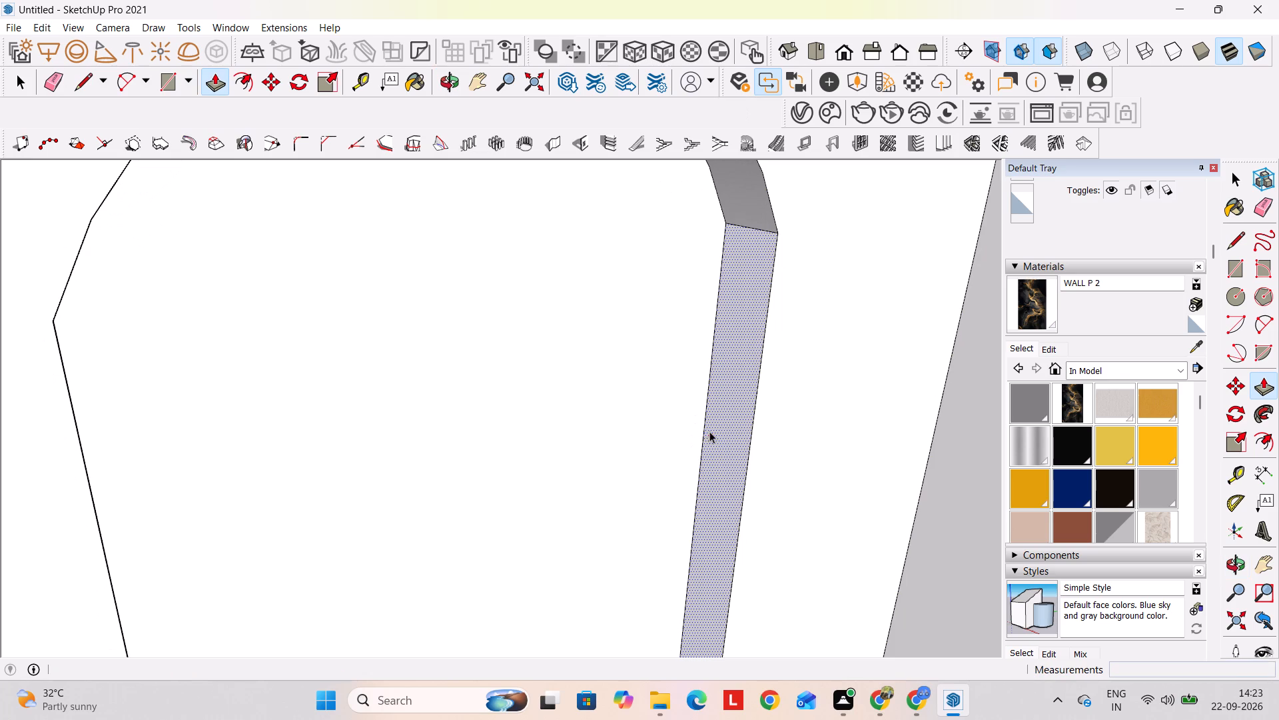
key("l")
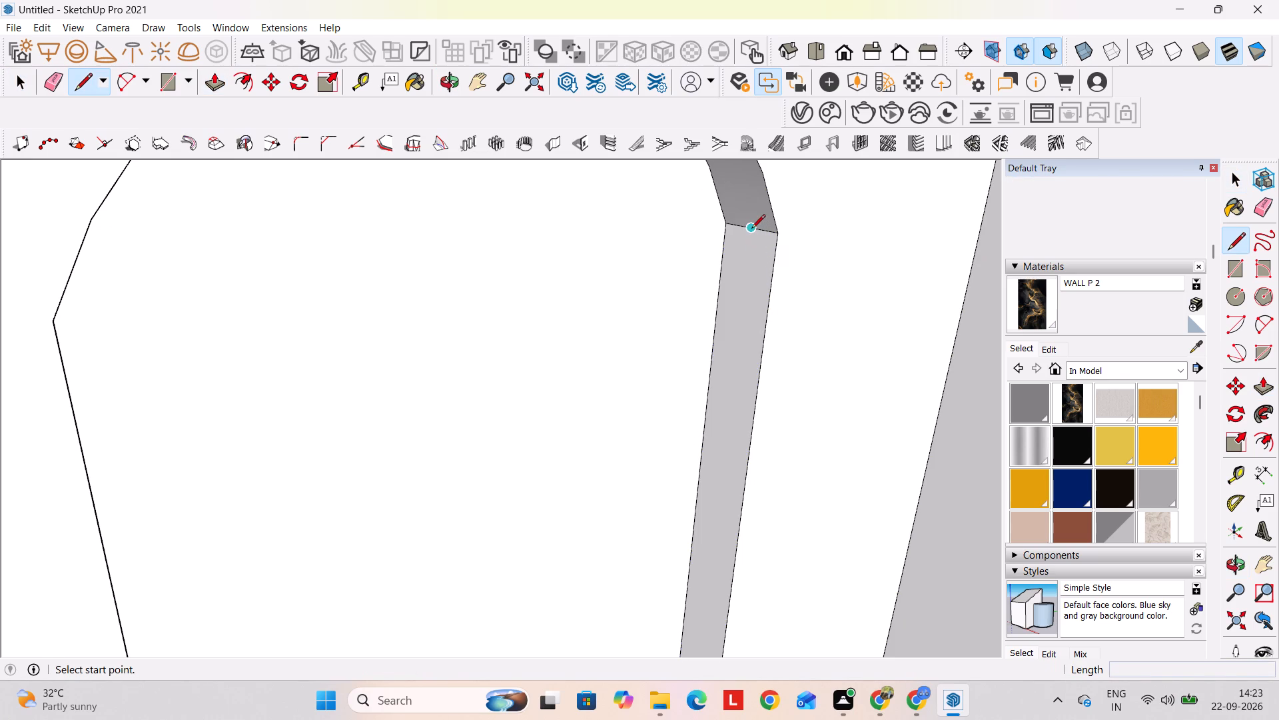
left_click(751, 229)
scroll(685, 543, "down", 9)
middle_click_drag(718, 607, 705, 53, "shift")
middle_click_drag(644, 553, 647, 458)
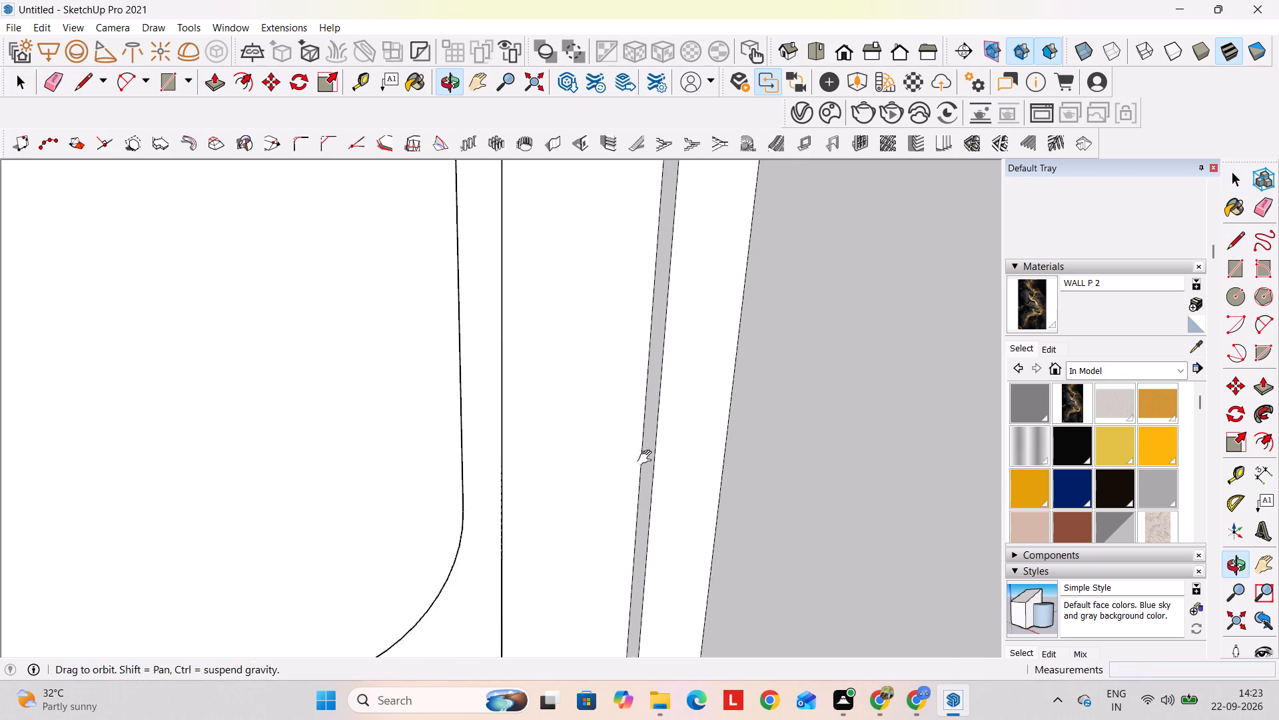
middle_click_drag(647, 458, 671, 252)
scroll(649, 563, "up", 11)
left_click(636, 574)
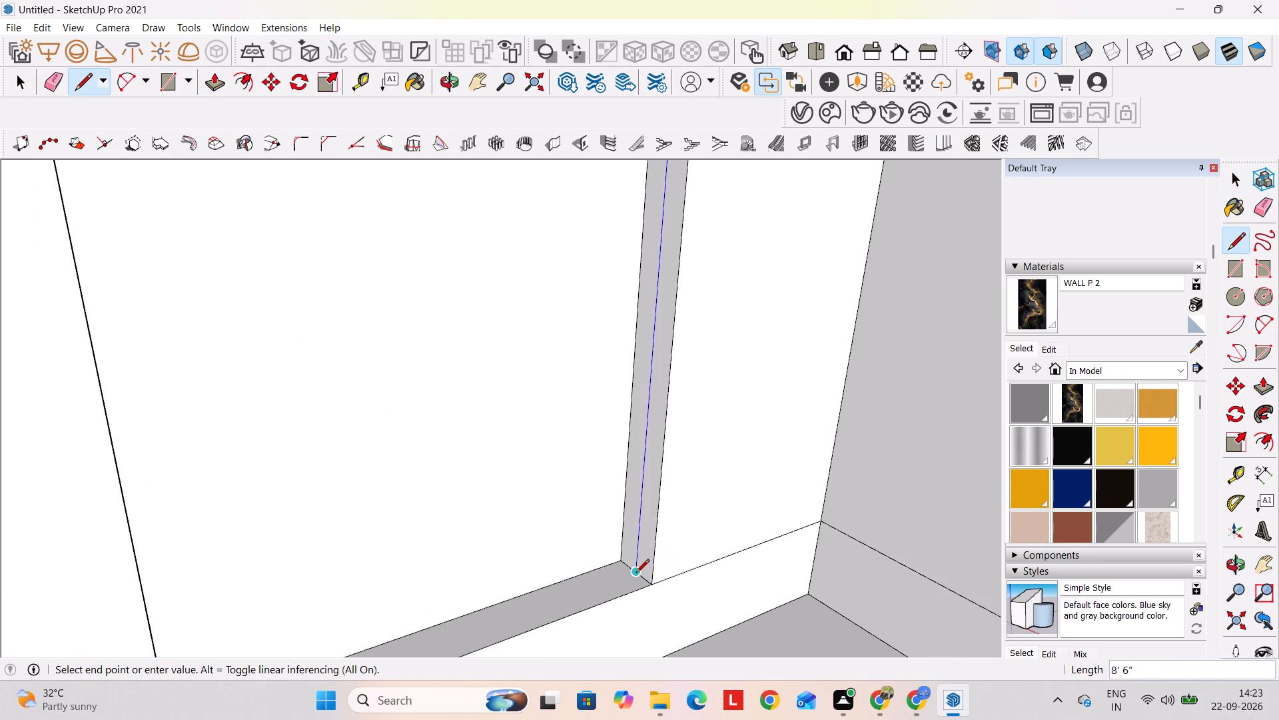
key("space")
Push/Pull the back strip of this newly divided reveal by 1".
left_click(626, 552)
key("p")
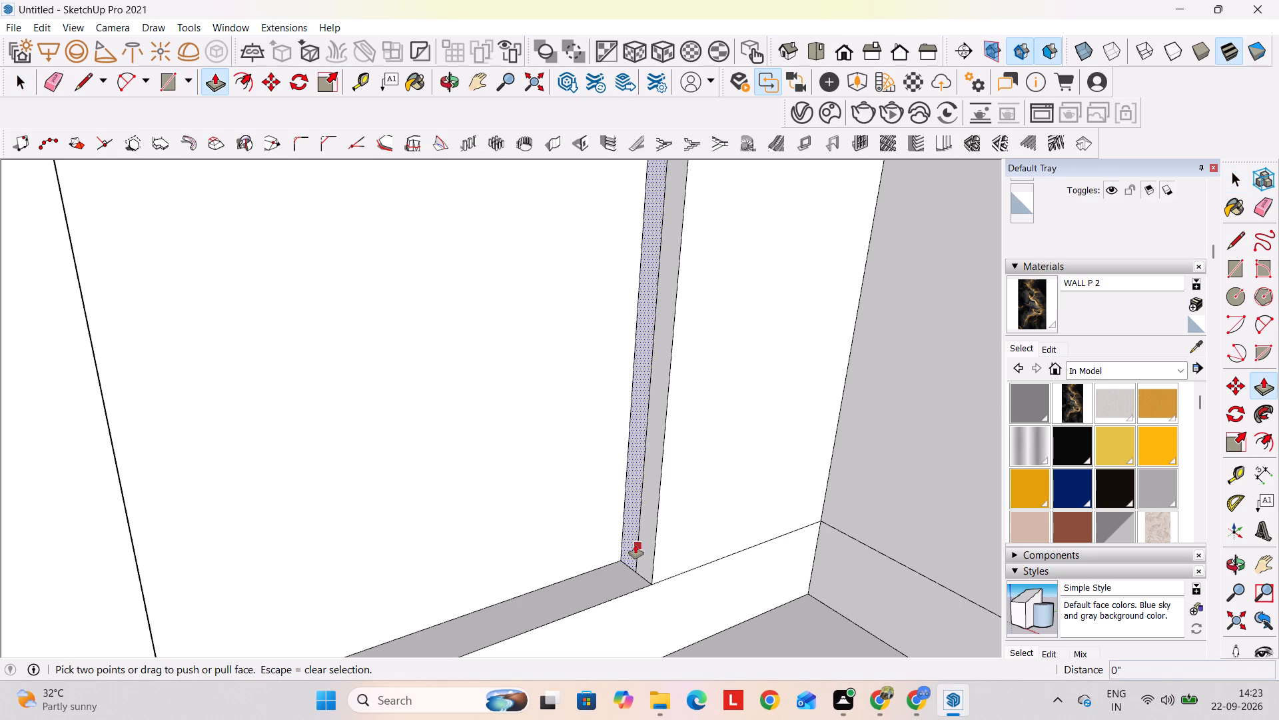
left_click(635, 543)
type("1\"")
key("Return")
scroll(647, 537, "down", 4)
key("space")
On the arched niche farthest from the windows, draw a vertical line dividing the side reveal nearest the wall's open end, from arch to base.
scroll(647, 537, "down", 10)
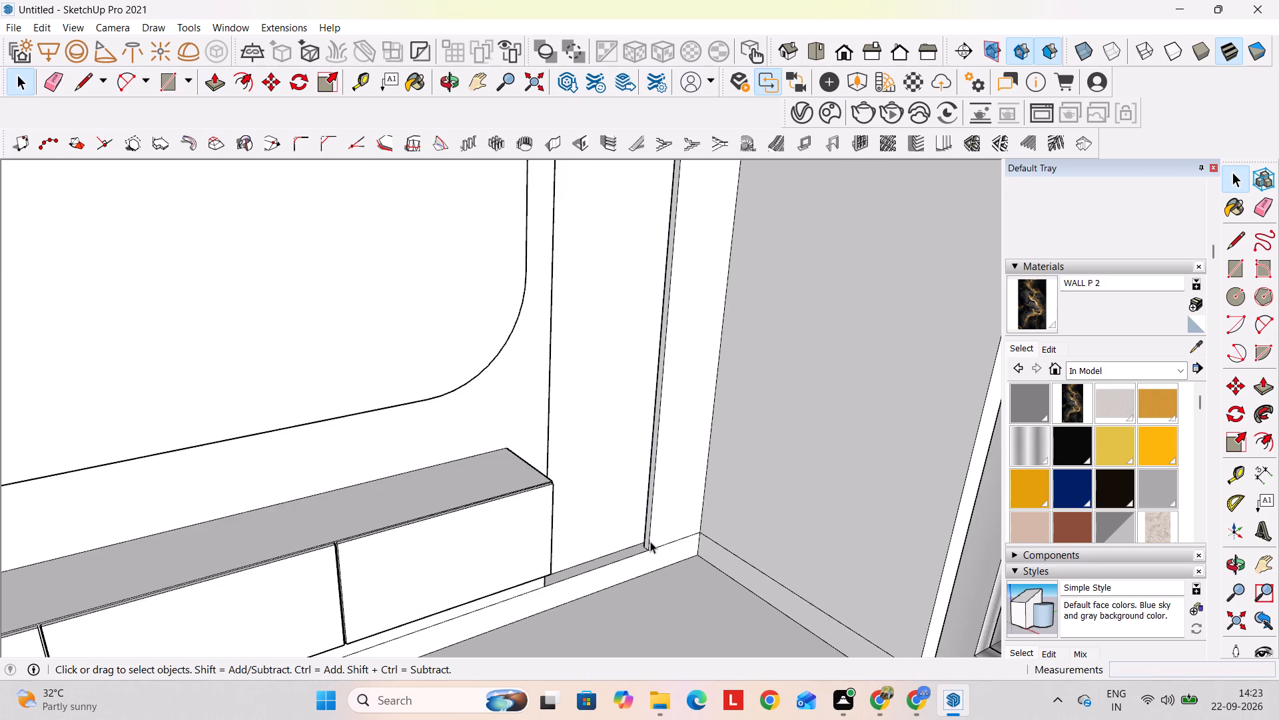
scroll(650, 541, "down", 11)
middle_click_drag(665, 511, 402, 602)
middle_click_drag(369, 516, 793, 676, "shift")
scroll(751, 621, "up", 4)
scroll(715, 543, "up", 4)
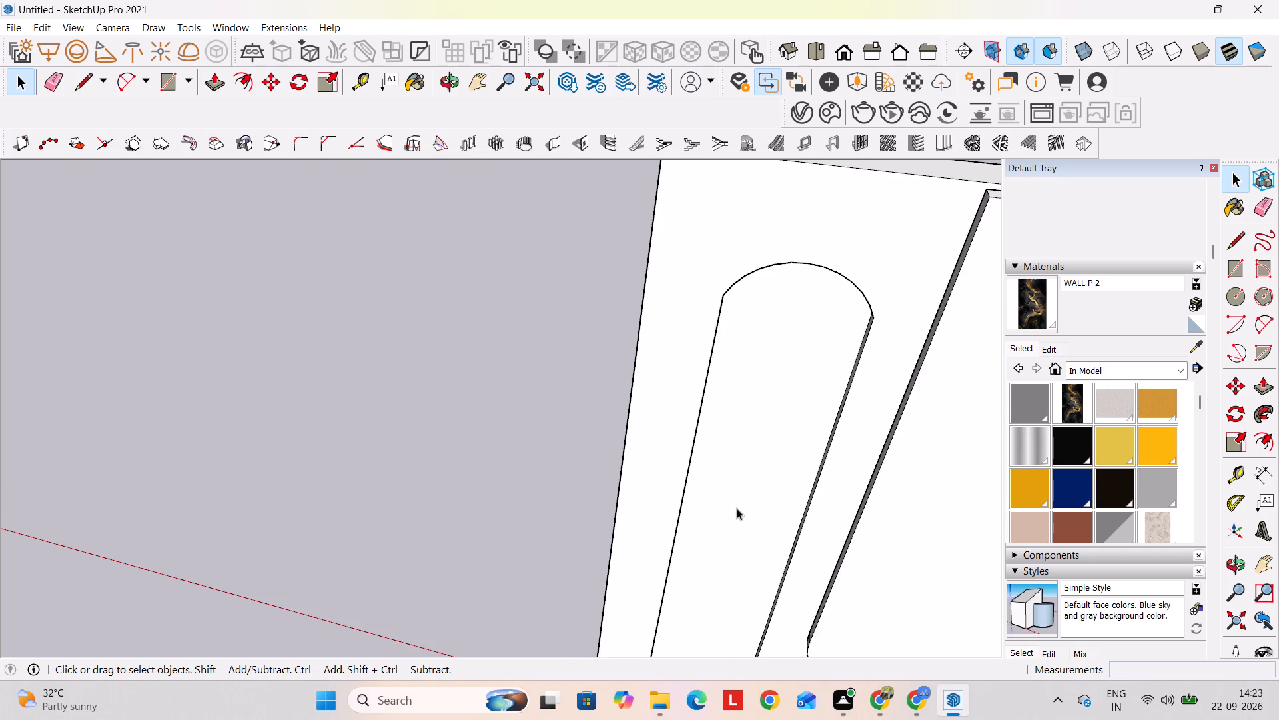
middle_click_drag(737, 508, 512, 411)
scroll(514, 413, "up", 1)
scroll(704, 378, "up", 4)
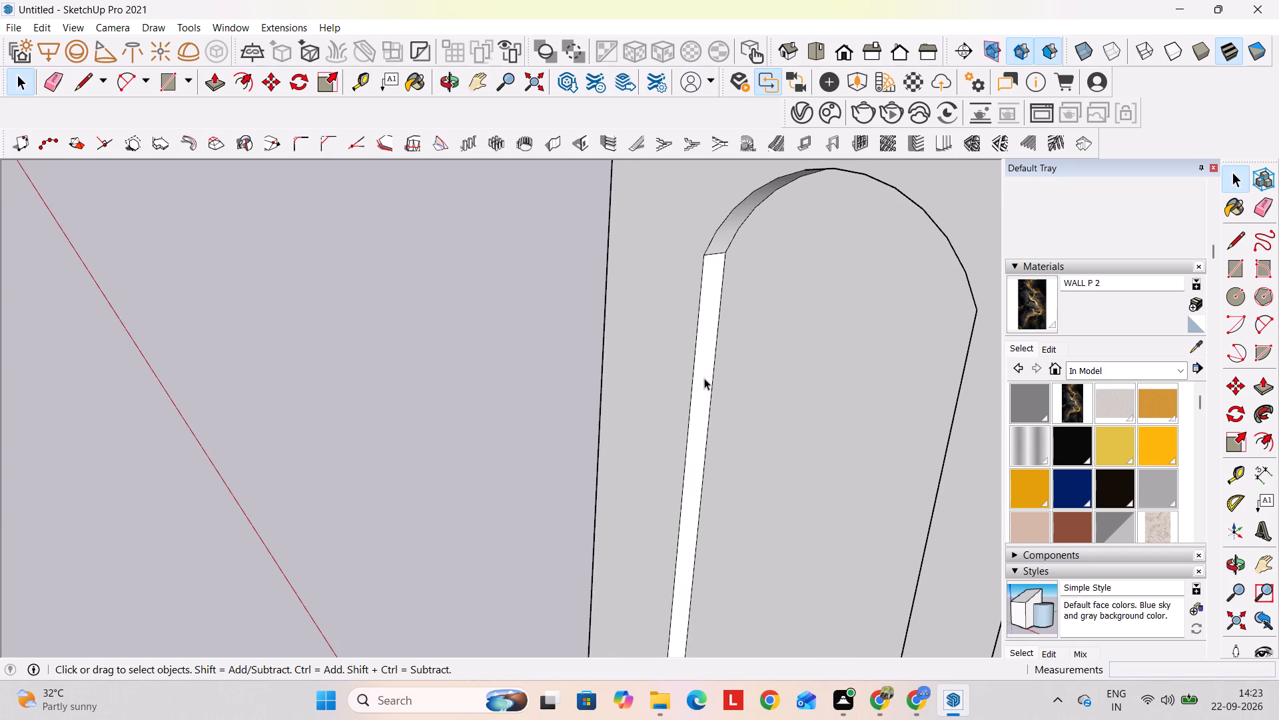
key("l")
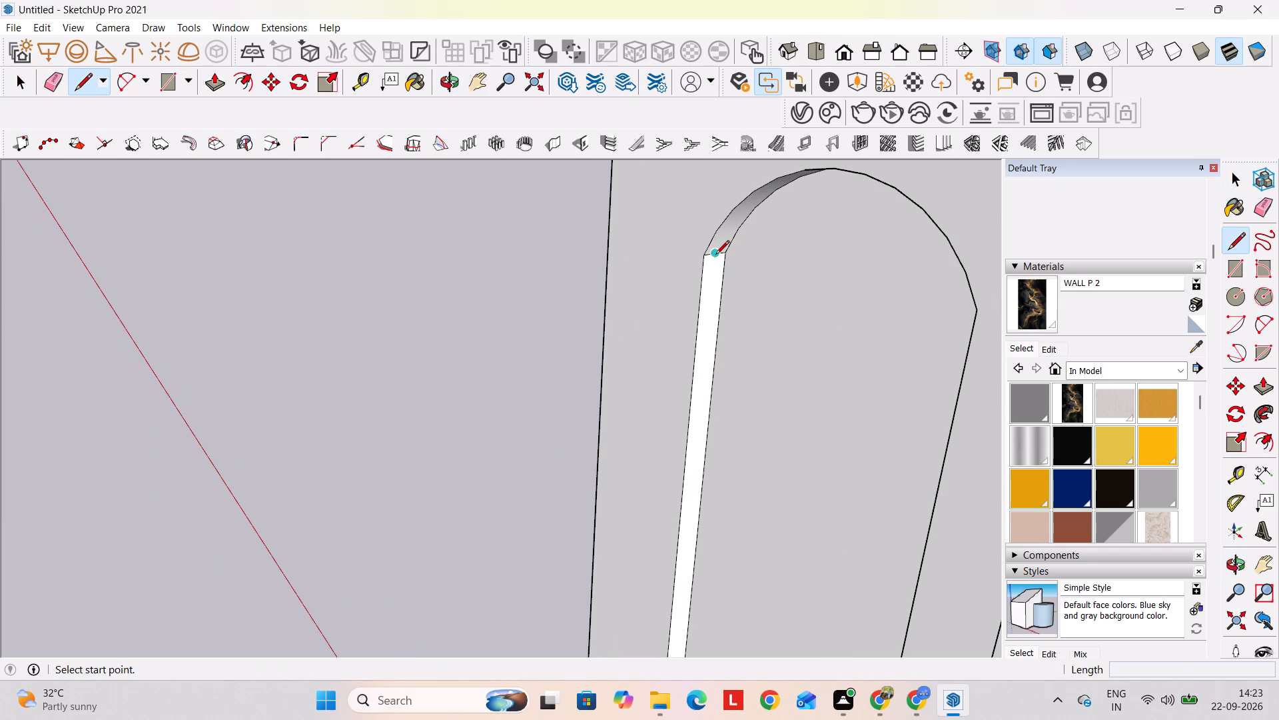
left_click(715, 255)
scroll(704, 536, "down", 2)
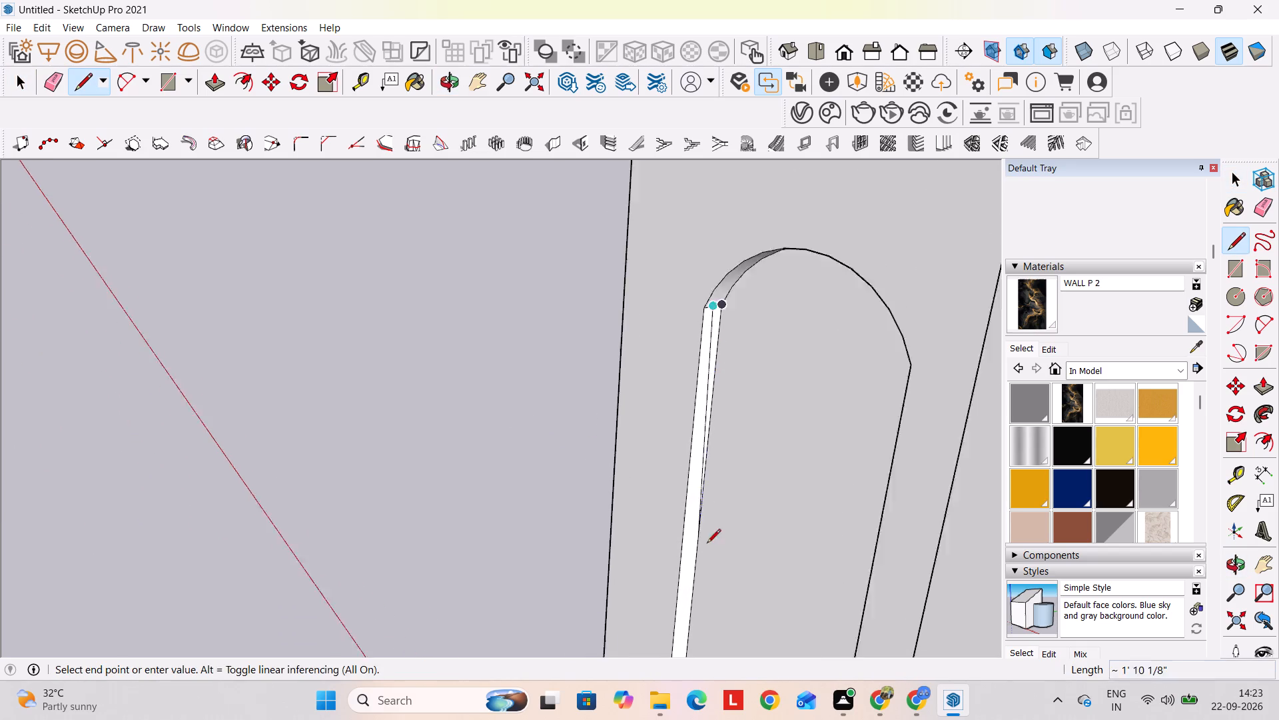
scroll(707, 544, "down", 1)
middle_click_drag(725, 607, 797, 143, "shift")
middle_click_drag(707, 563, 780, 173, "shift")
scroll(785, 343, "up", 7)
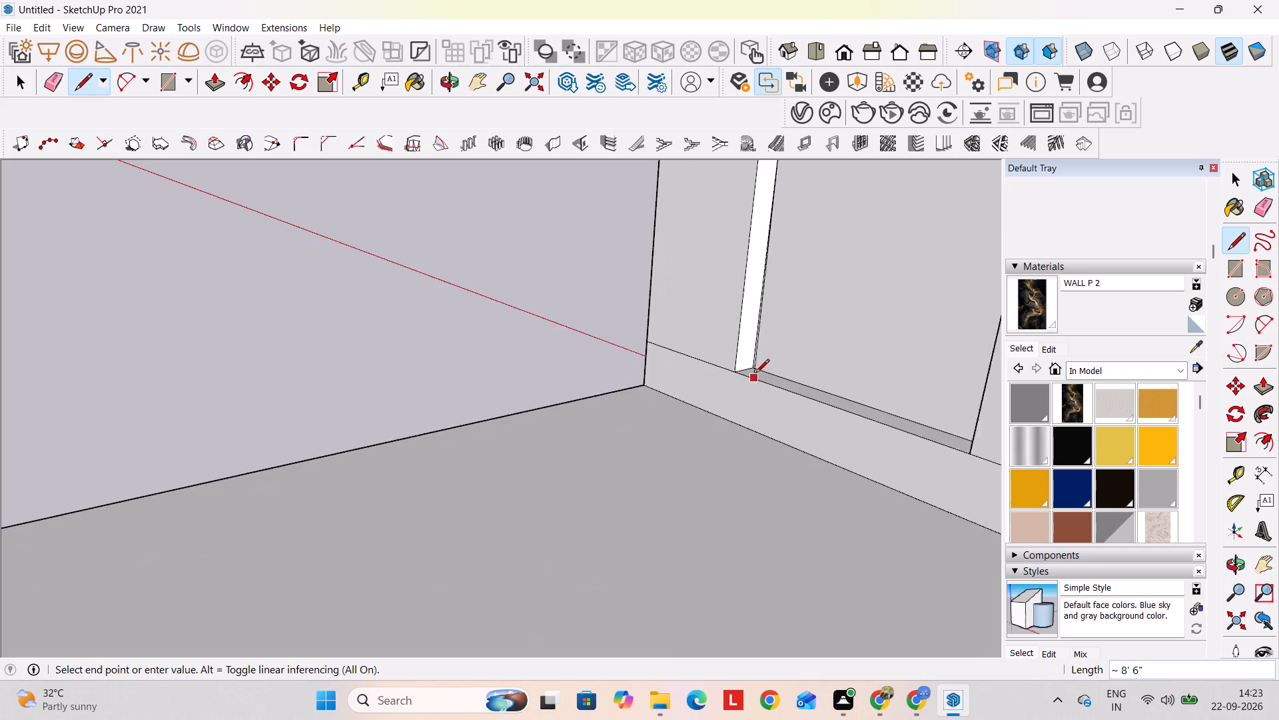
scroll(755, 374, "up", 8)
left_click(734, 359)
key("space")
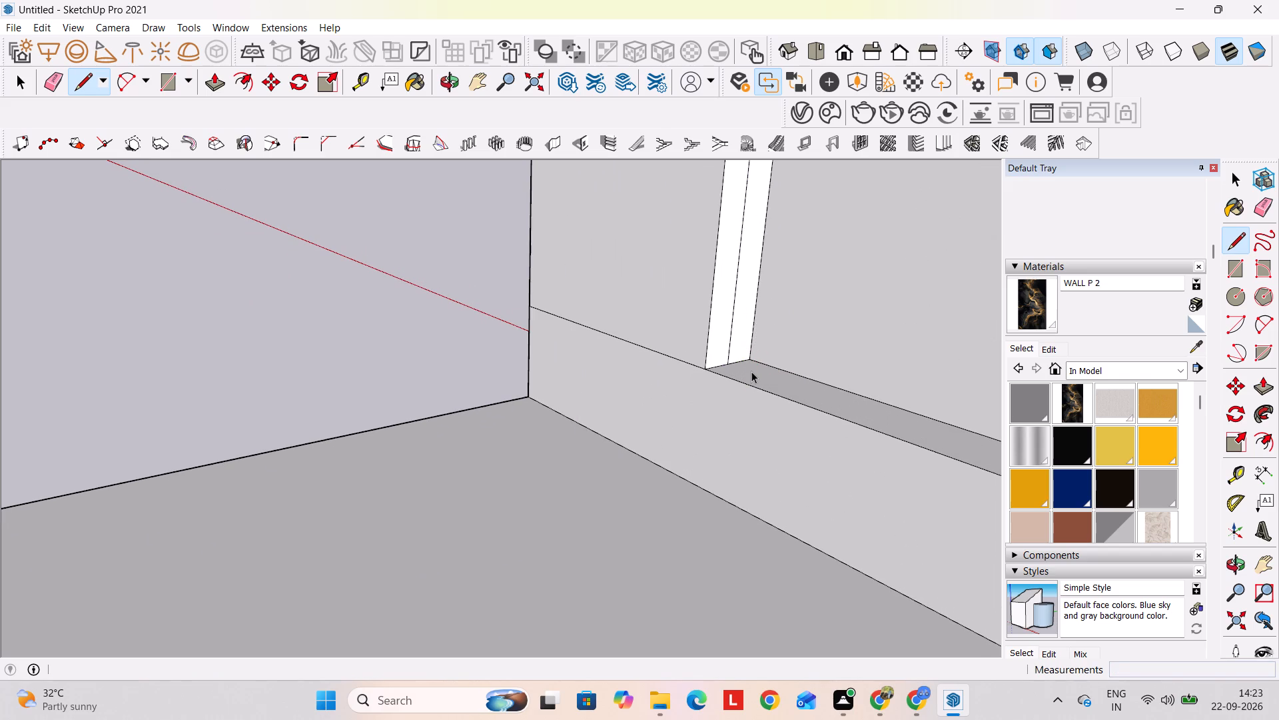
Push the back strip of that divided reveal 1" into the wall.
key("p")
left_click(744, 337)
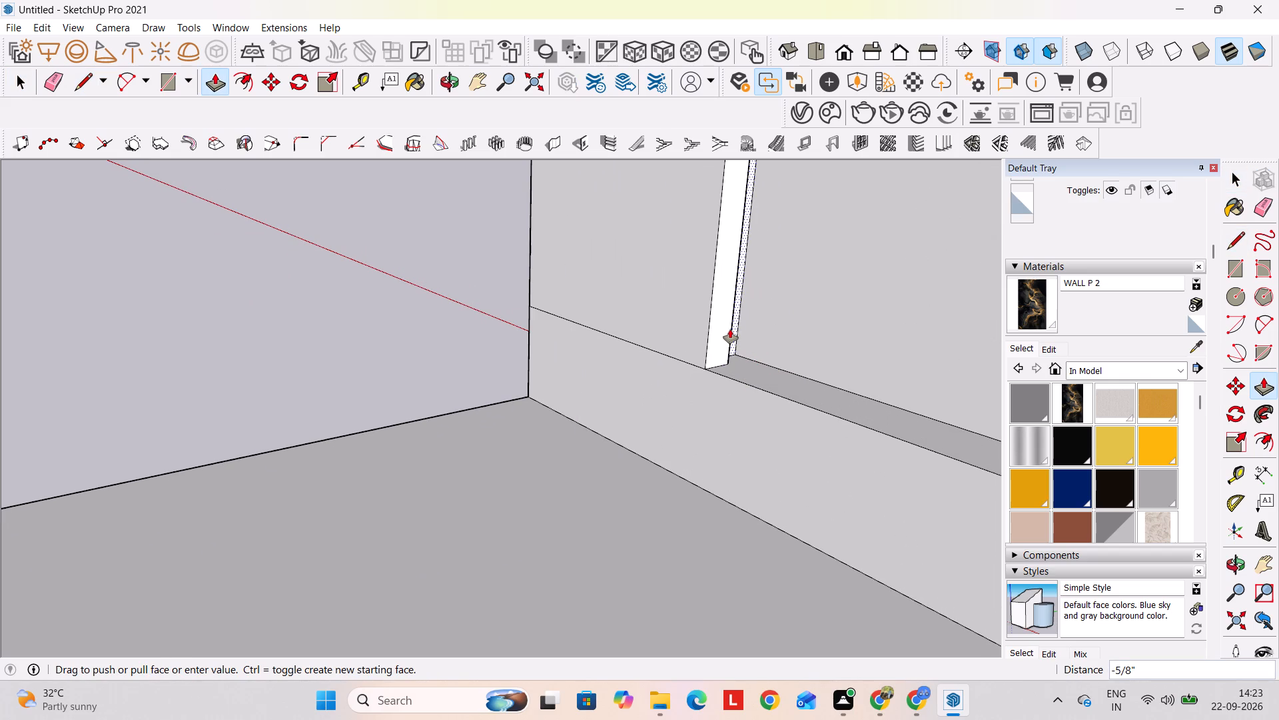
type("1\"")
key("Return")
scroll(759, 387, "down", 3)
key("space")
Draw a vertical line dividing the same niche's other side reveal, nearest the floating cabinet, from base to arch.
scroll(677, 474, "down", 4)
middle_click_drag(573, 467, 763, 483)
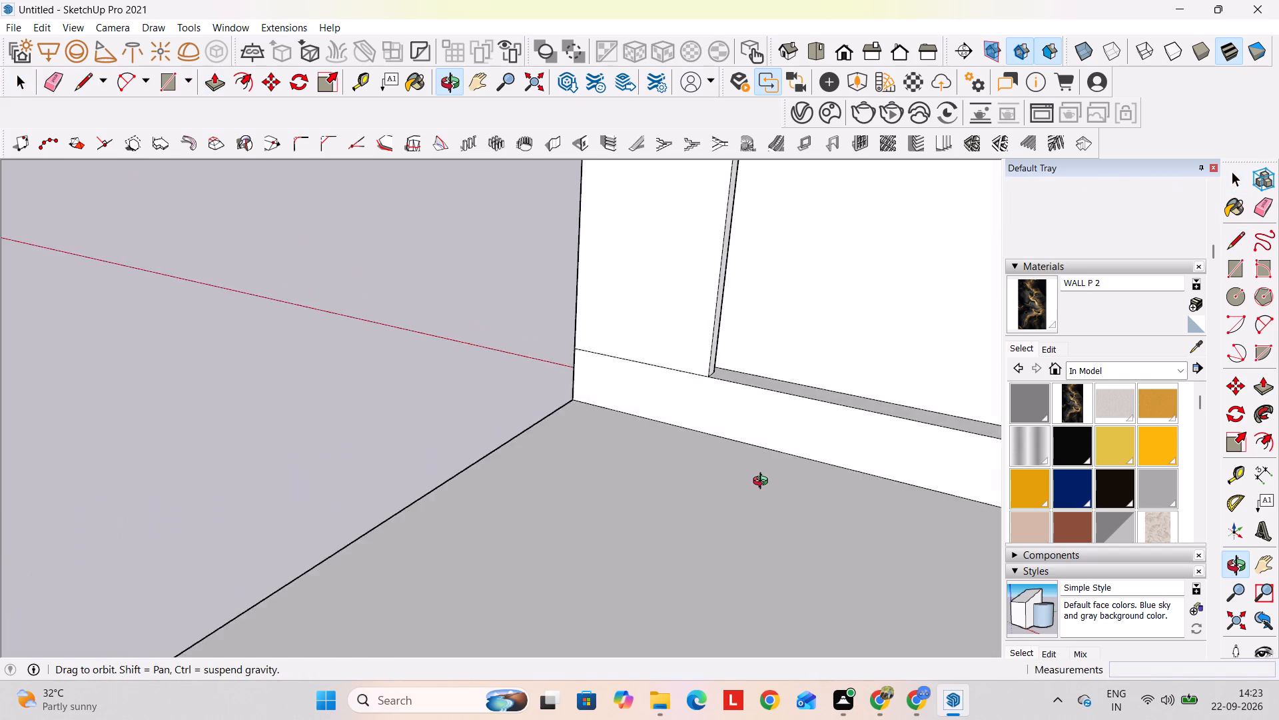
middle_click_drag(763, 483, 891, 475)
middle_click_drag(805, 411, 498, 682, "shift")
middle_click_drag(501, 615, 709, 594)
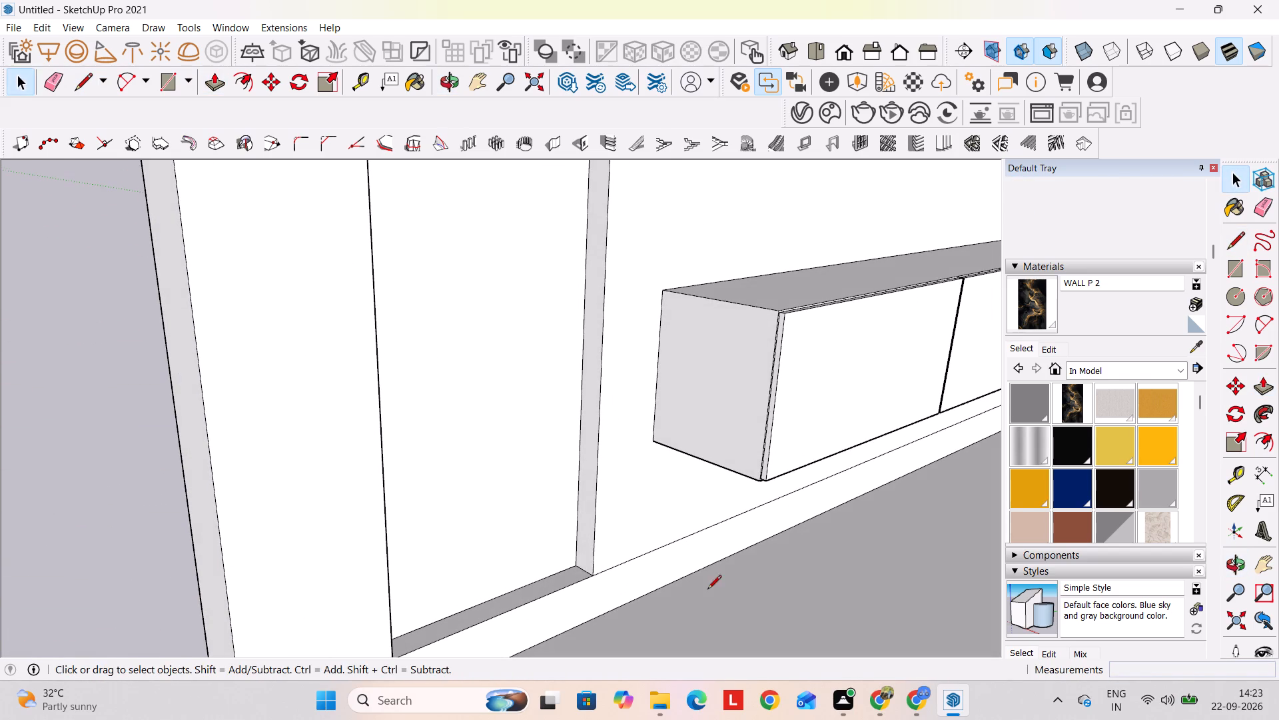
key("l")
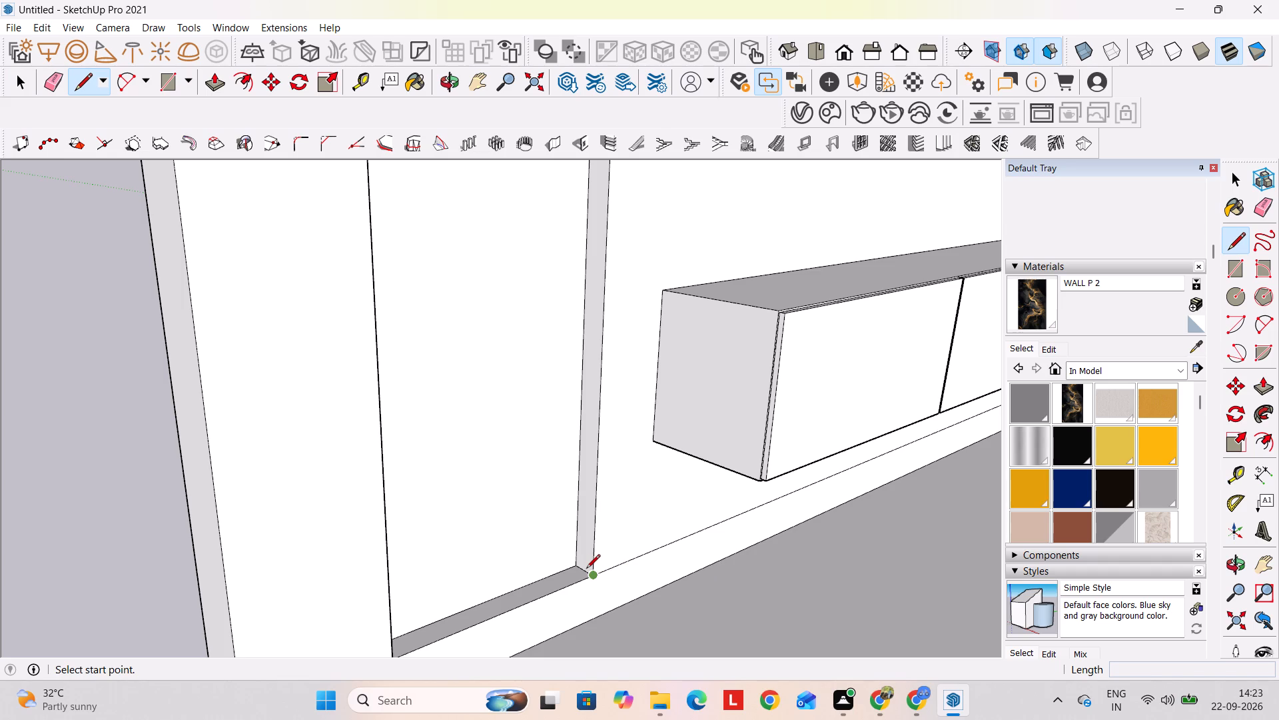
scroll(580, 571, "up", 10)
left_click(584, 568)
scroll(600, 535, "down", 4)
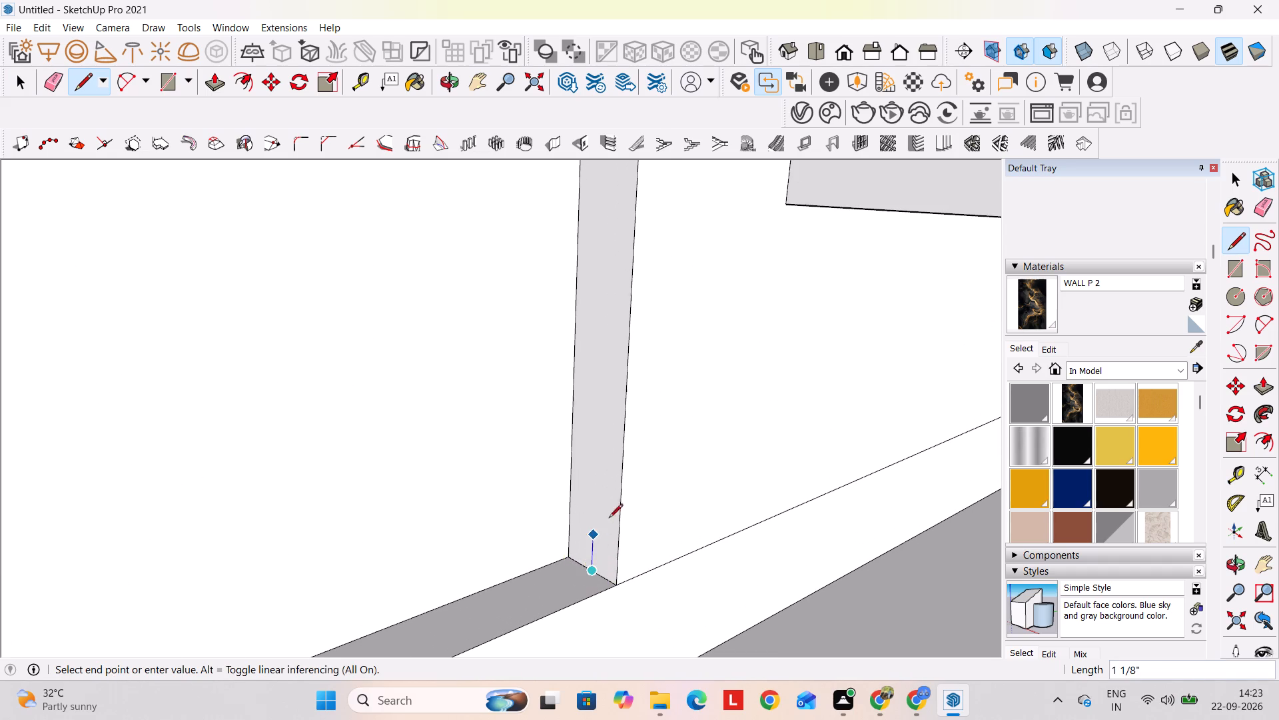
scroll(609, 519, "down", 1)
scroll(632, 179, "down", 10)
middle_click_drag(614, 234, 677, 543)
scroll(675, 522, "up", 1, "shift")
scroll(689, 425, "down", 9)
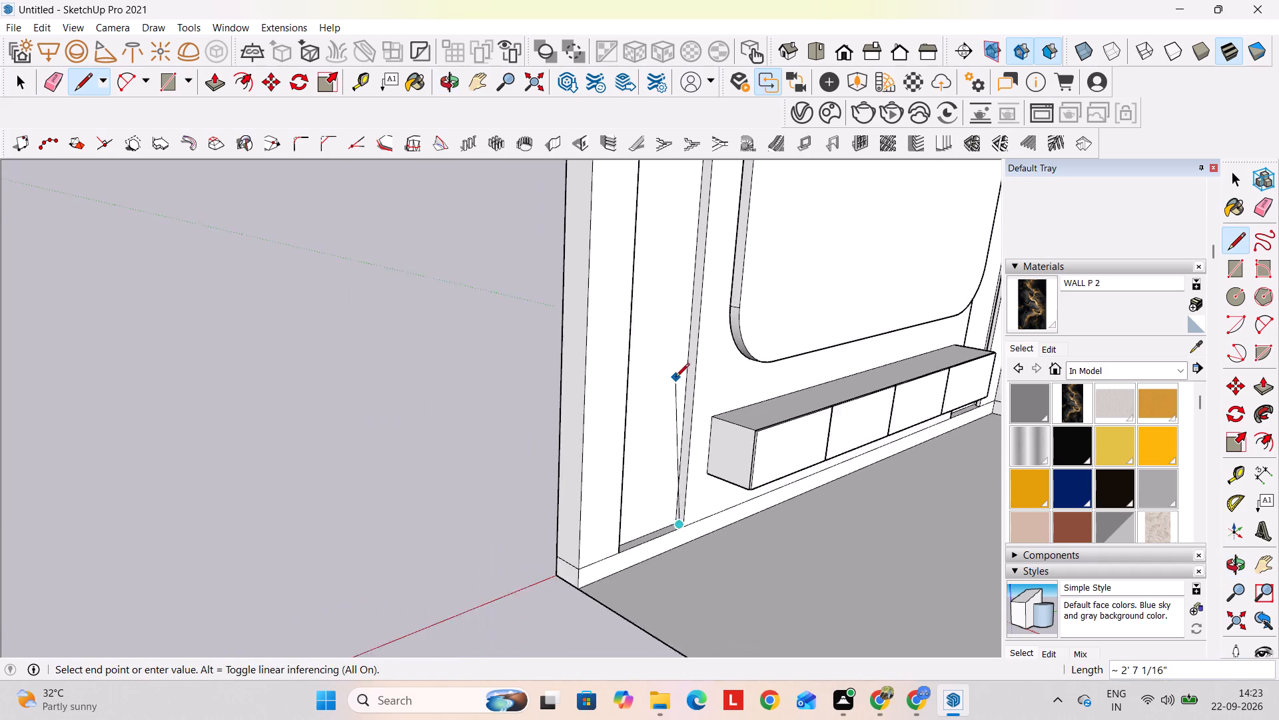
scroll(675, 378, "down", 1)
middle_click_drag(717, 303, 659, 549, "shift")
scroll(628, 287, "up", 12)
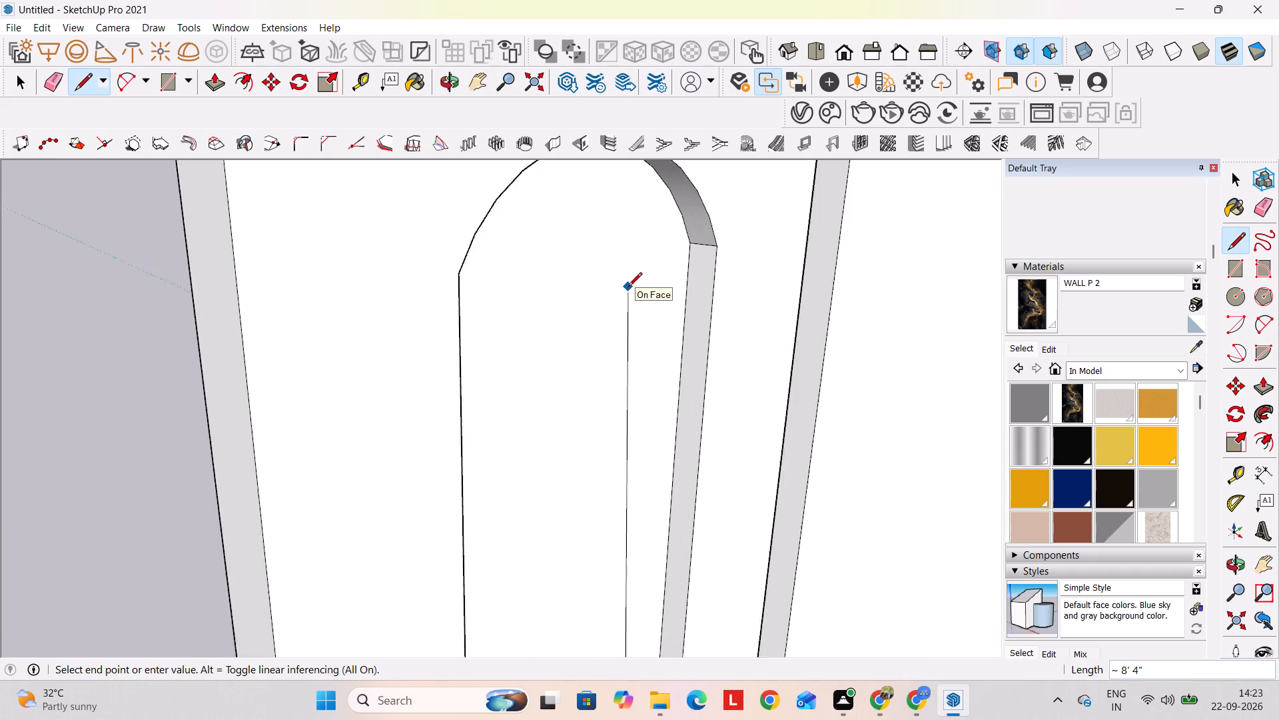
left_click(714, 236)
key("space")
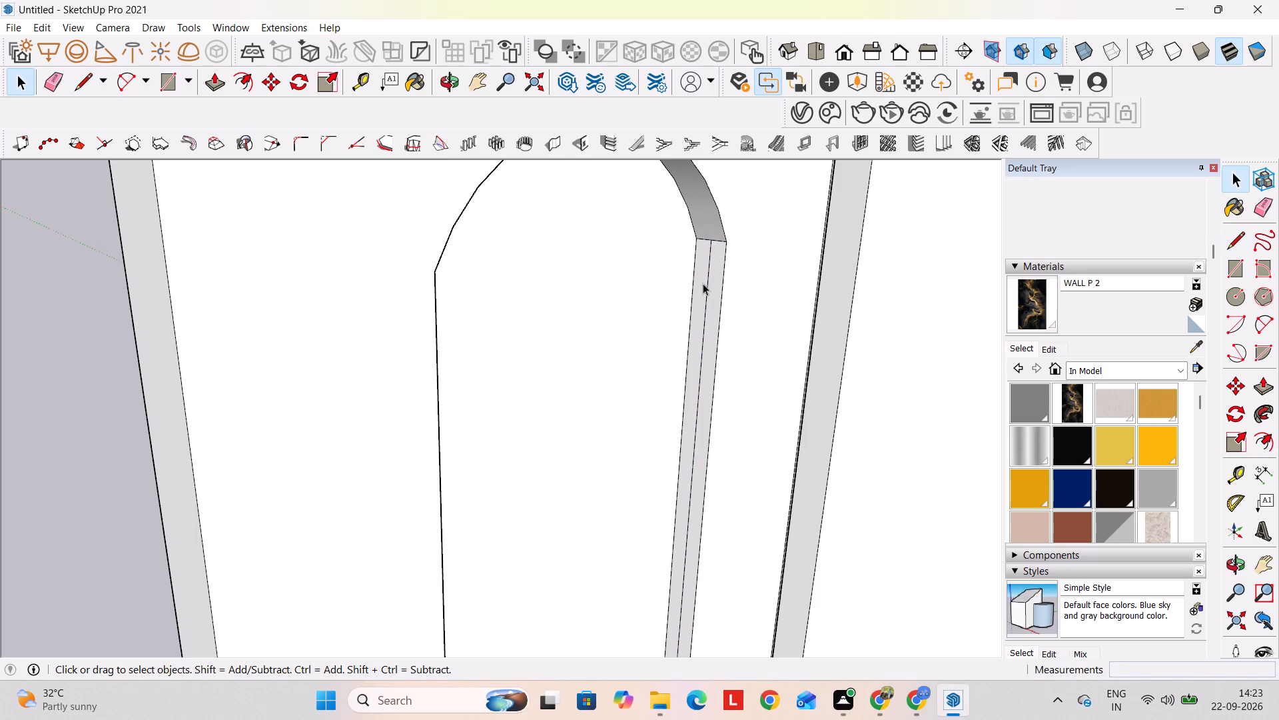
Push the back strip of the cabinet-side reveal 1" into the wall.
key("p")
left_click(694, 291)
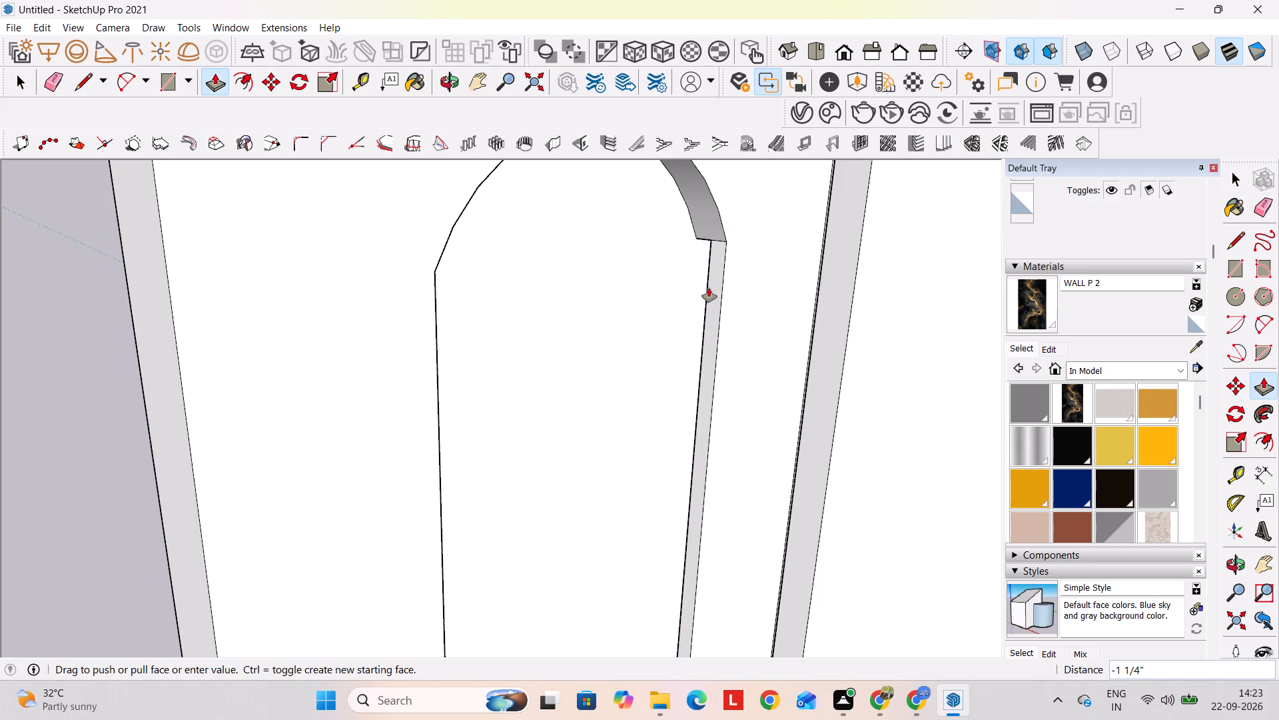
type("1\"")
key("Return")
key("space")
Select the room's floor face and create a new Generic V-Ray material for it.
scroll(45, 311, "down", 3)
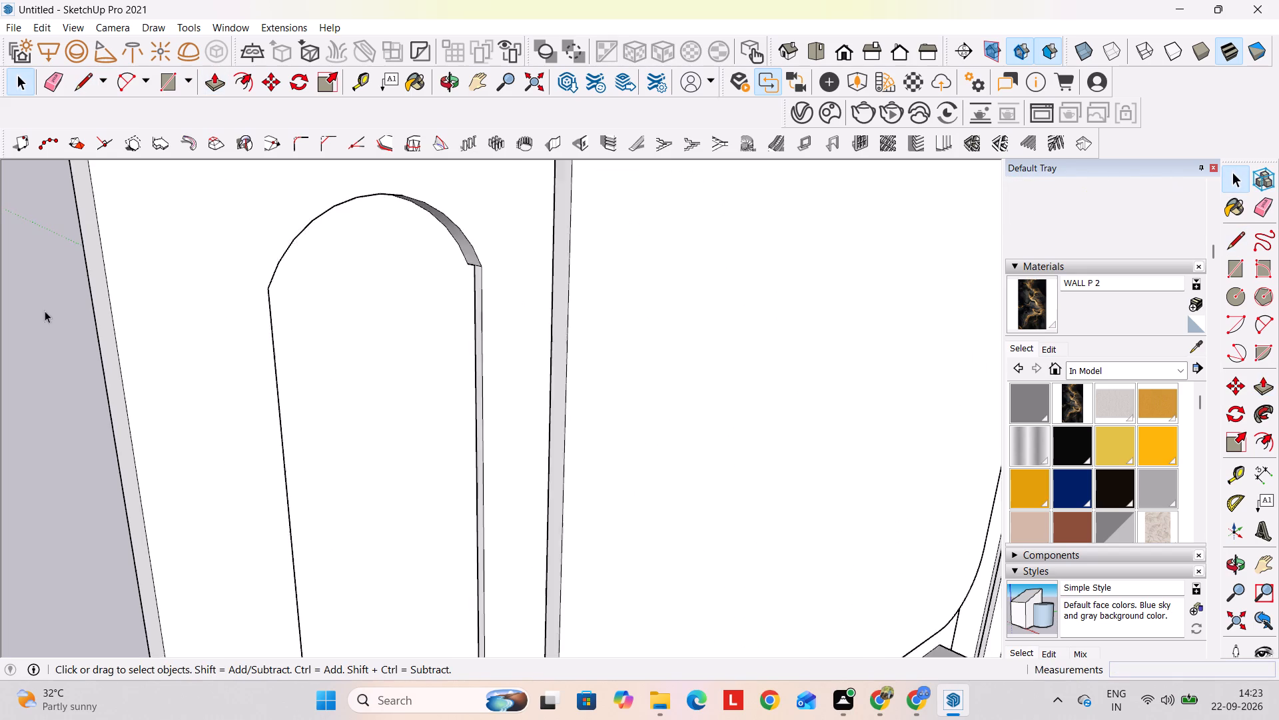
scroll(45, 311, "down", 2)
left_click(69, 306)
scroll(287, 307, "down", 11)
middle_click_drag(578, 351, 516, 367)
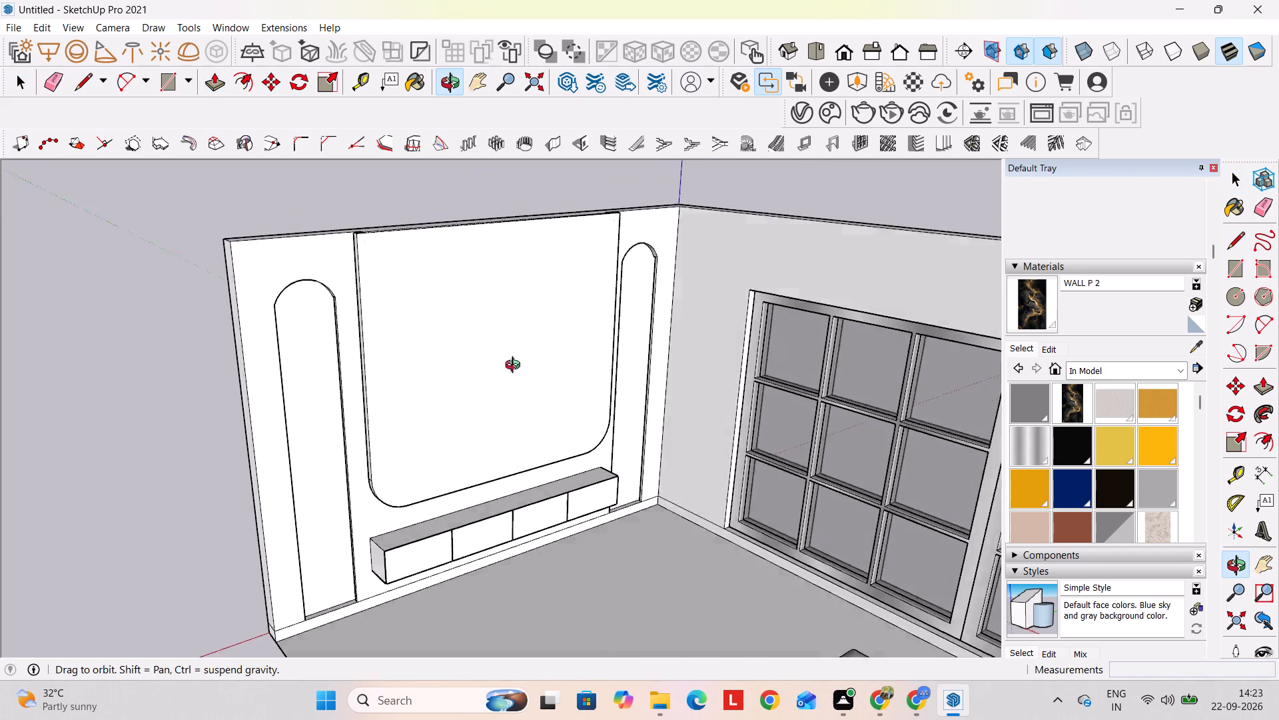
middle_click_drag(516, 367, 387, 344)
scroll(423, 347, "down", 8)
middle_click_drag(386, 375, 829, 456)
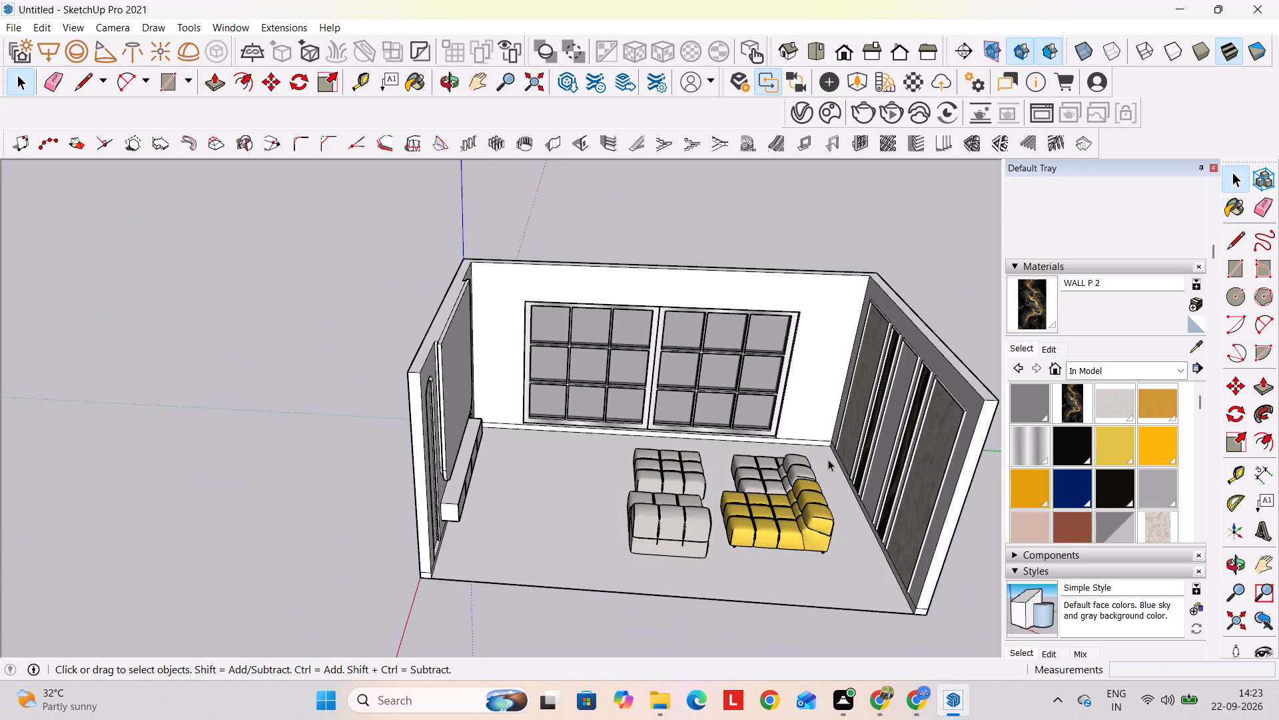
middle_click_drag(804, 441, 721, 359, "shift")
left_click(439, 457)
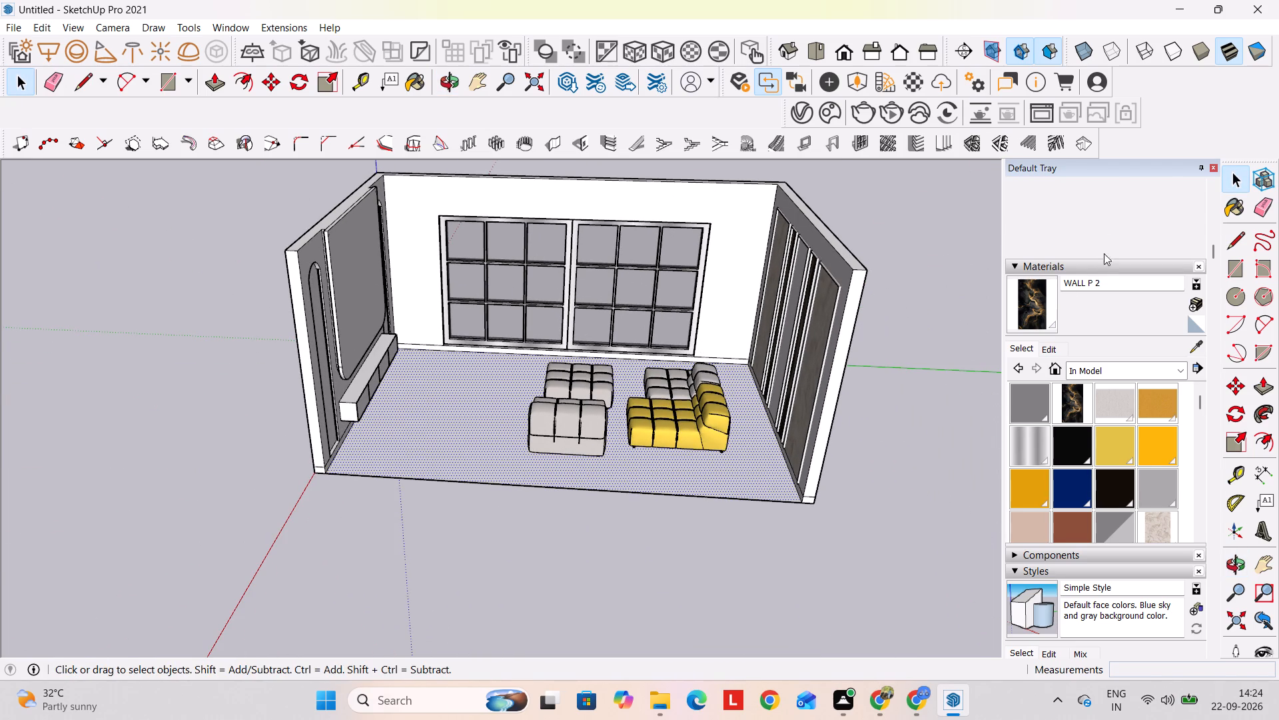
left_click(793, 111)
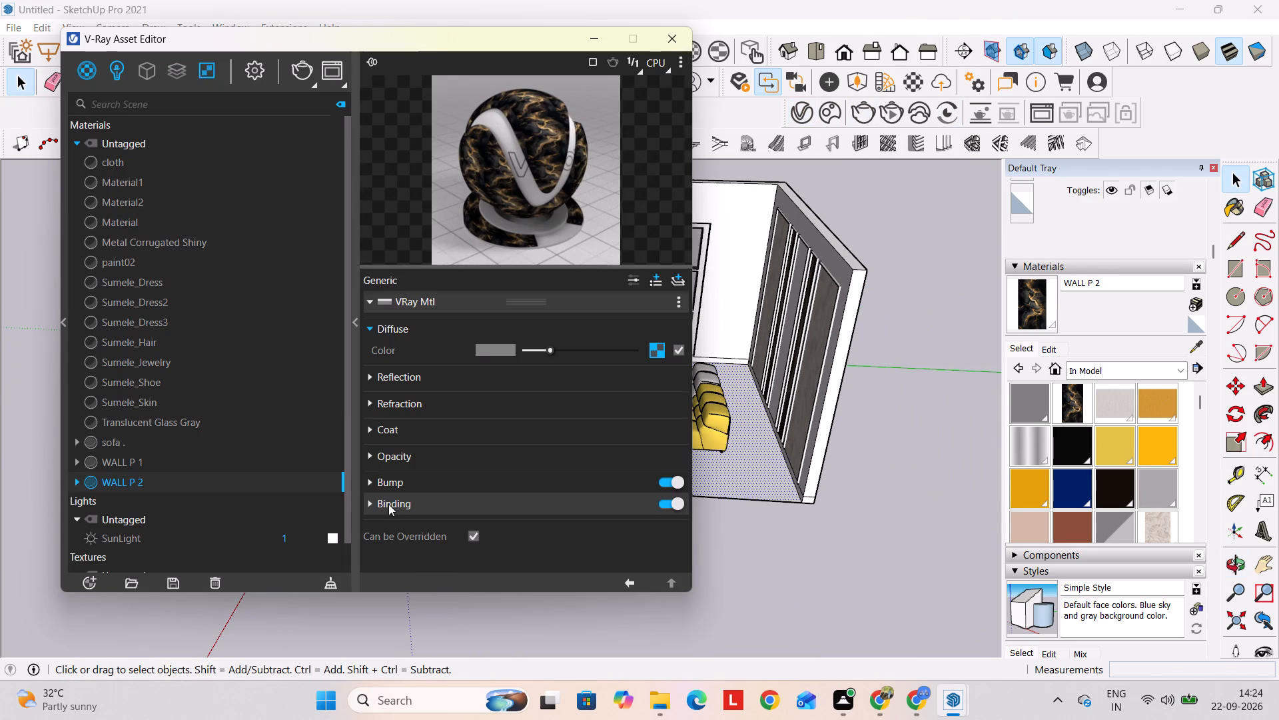
left_click(88, 583)
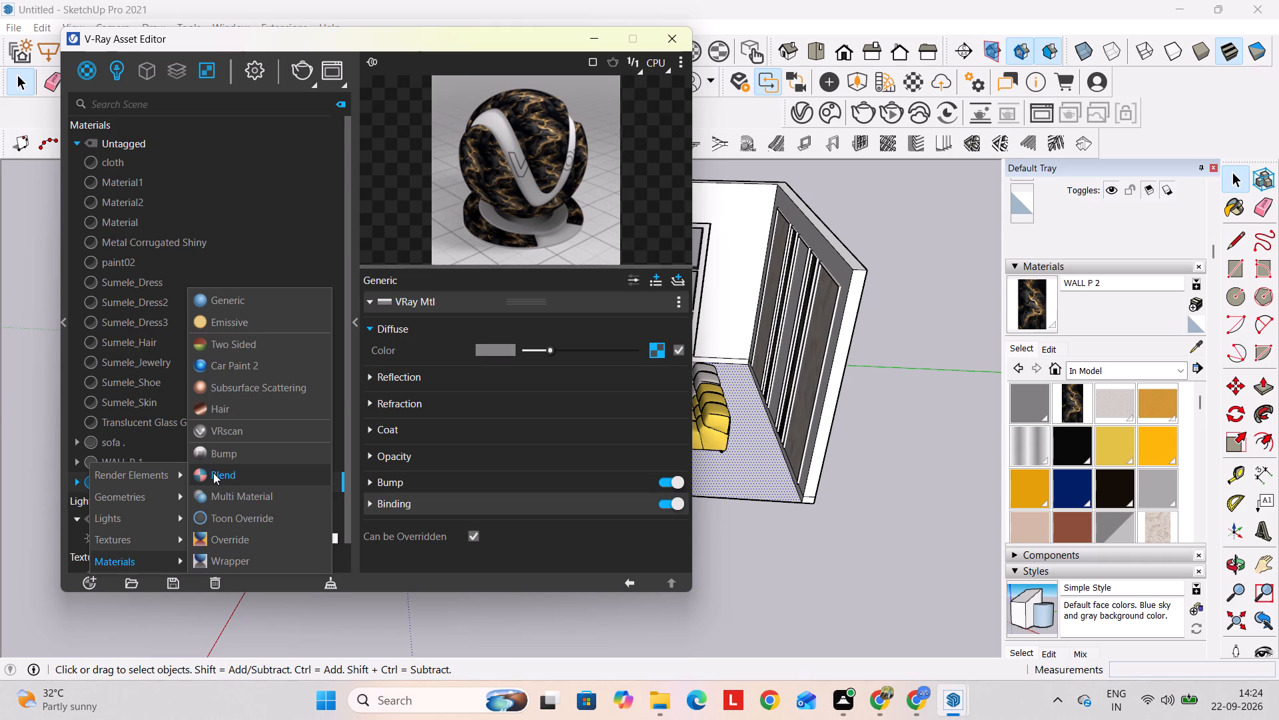
left_click(232, 301)
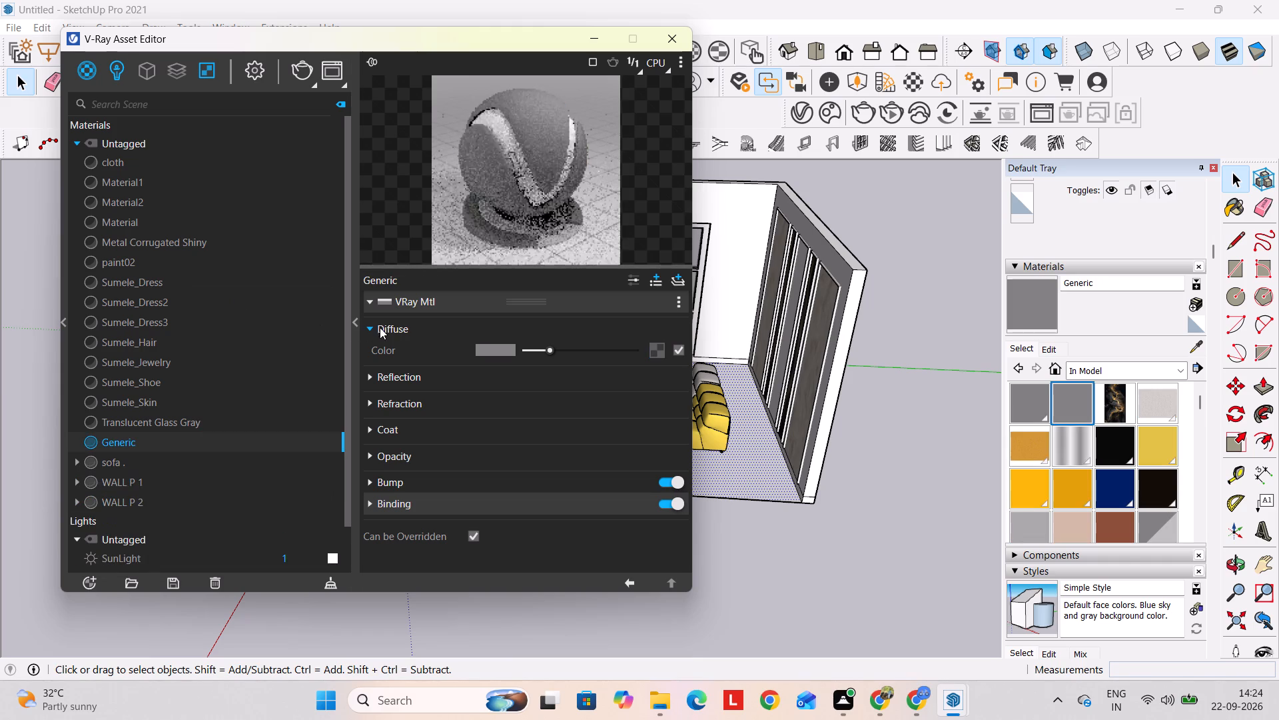
Load the beige cement image "download" from the Downloads folder as the Generic material's diffuse bitmap.
left_click(657, 355)
left_click(612, 85)
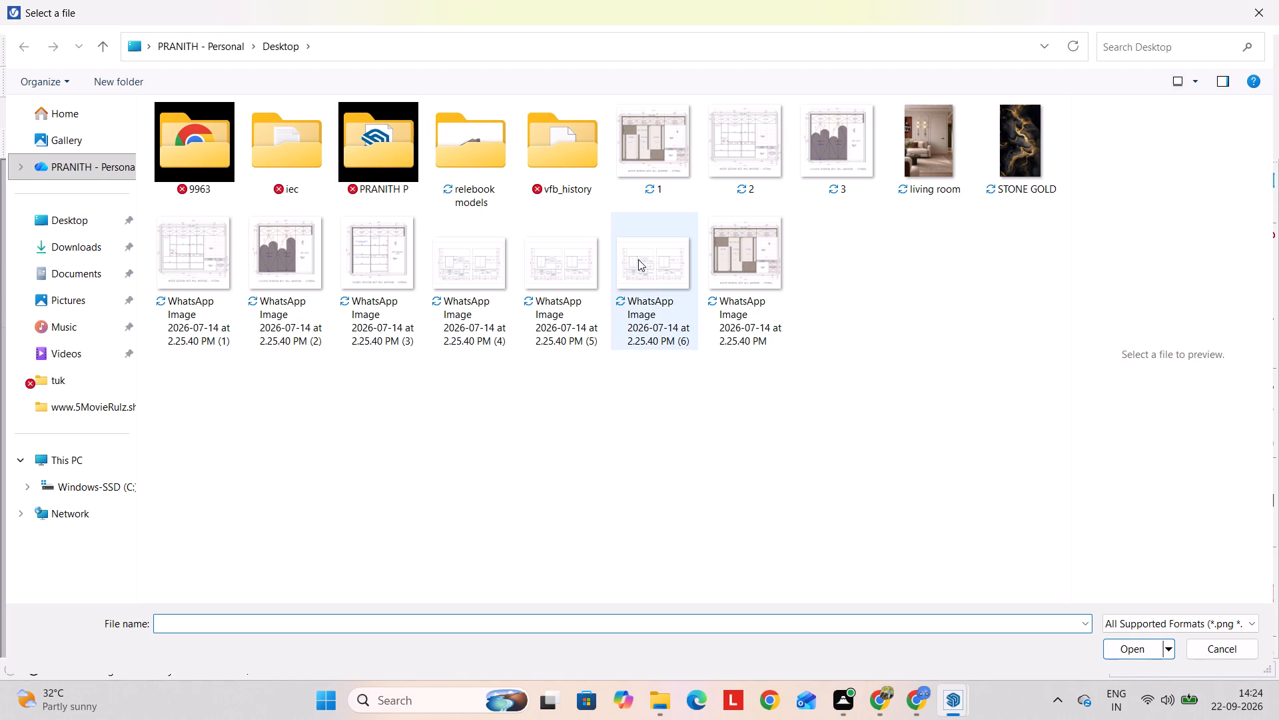
left_click(58, 229)
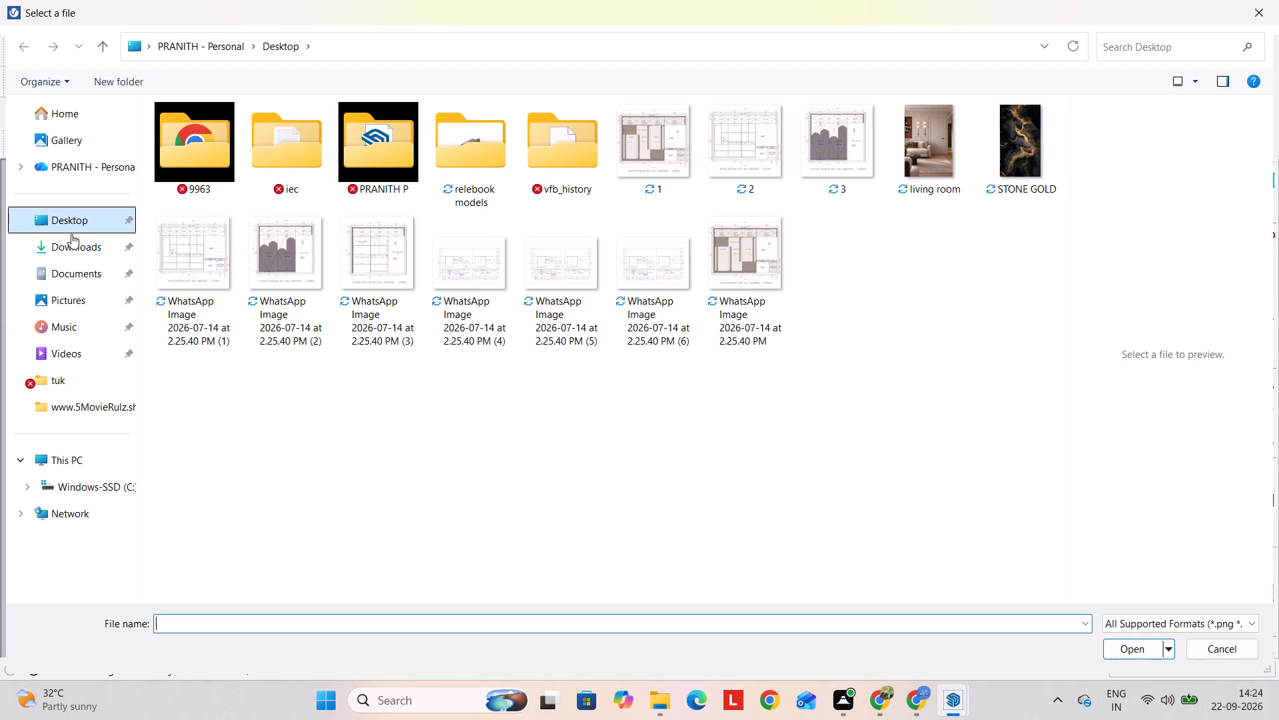
left_click(82, 255)
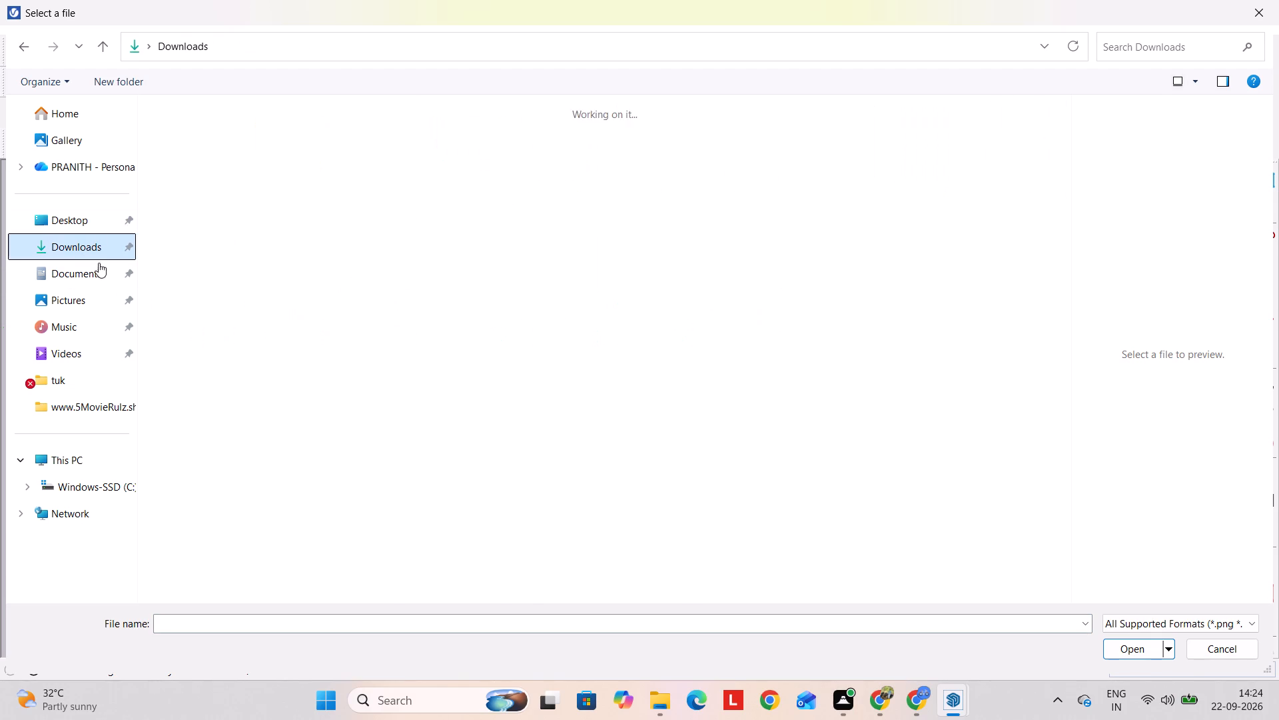
scroll(435, 285, "down", 2)
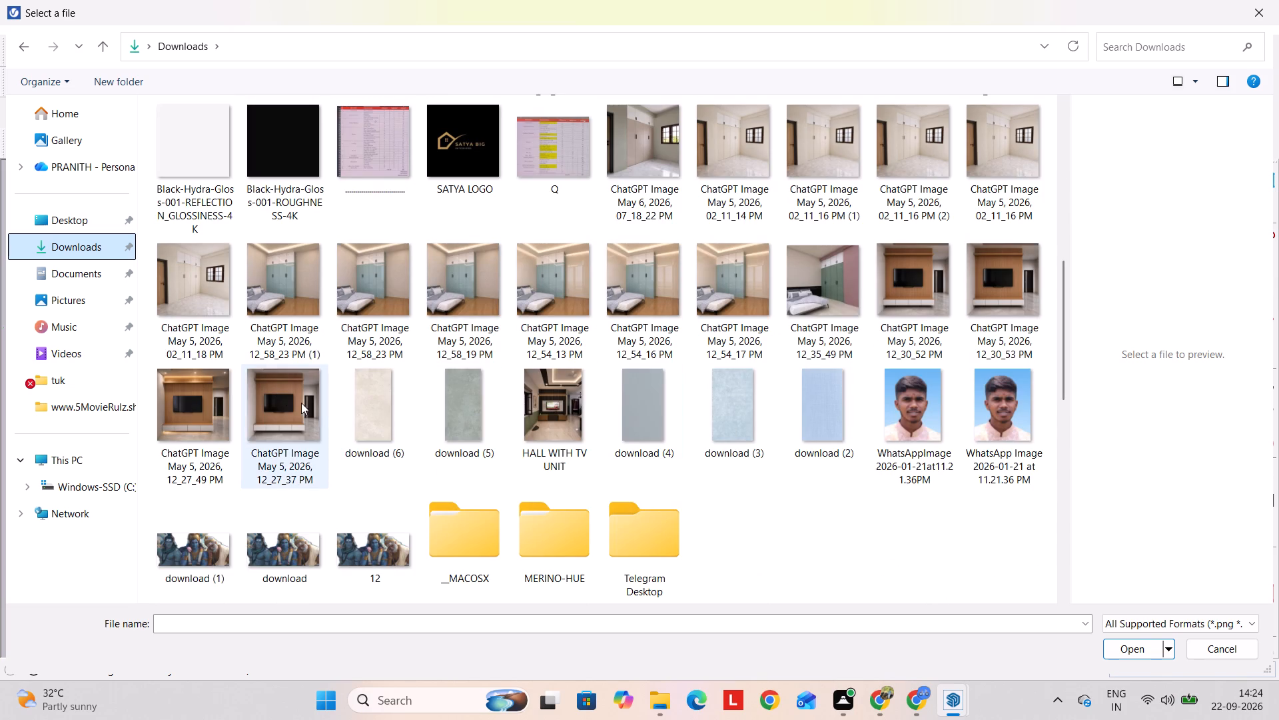
left_click(369, 405)
scroll(516, 395, "down", 1)
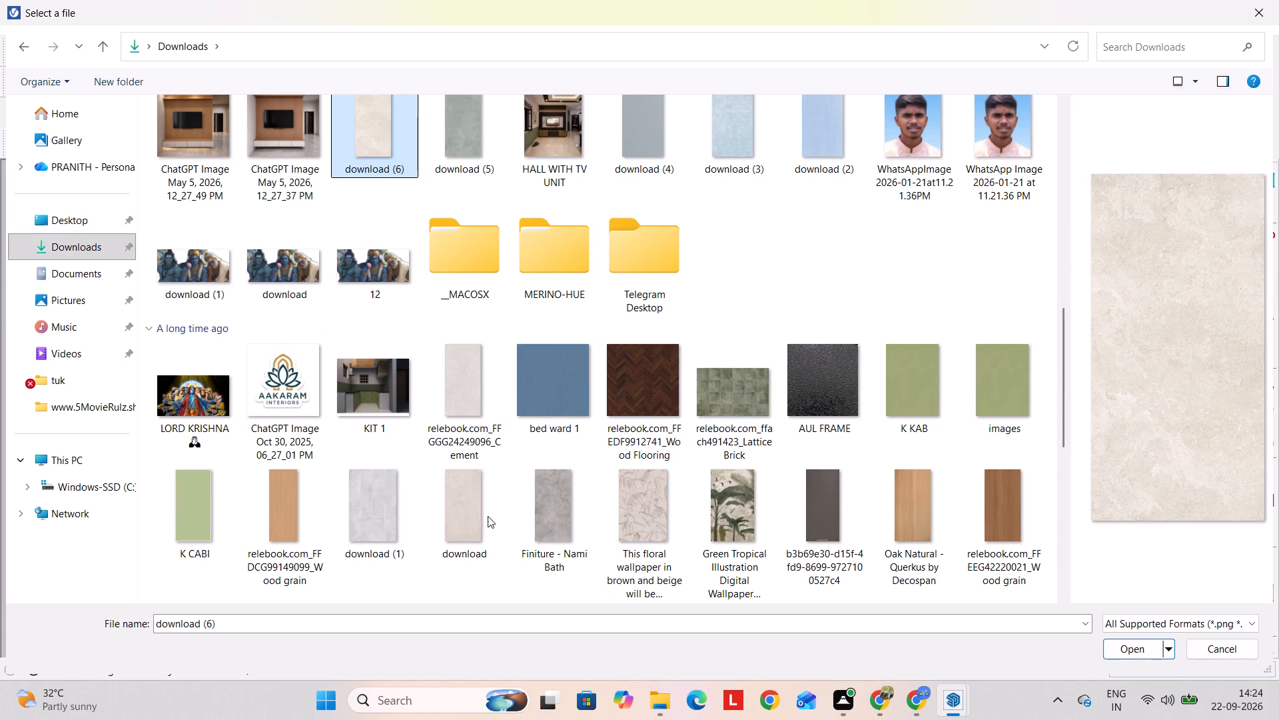
left_click(476, 511)
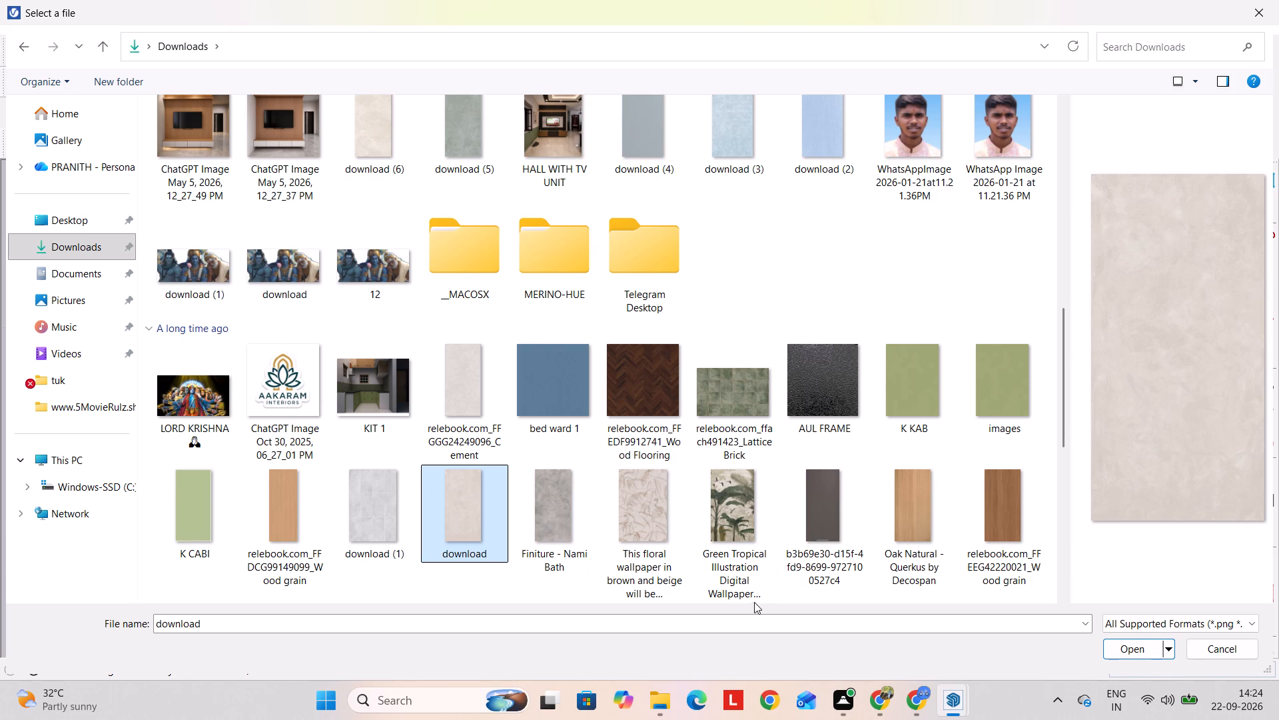
left_click(1136, 650)
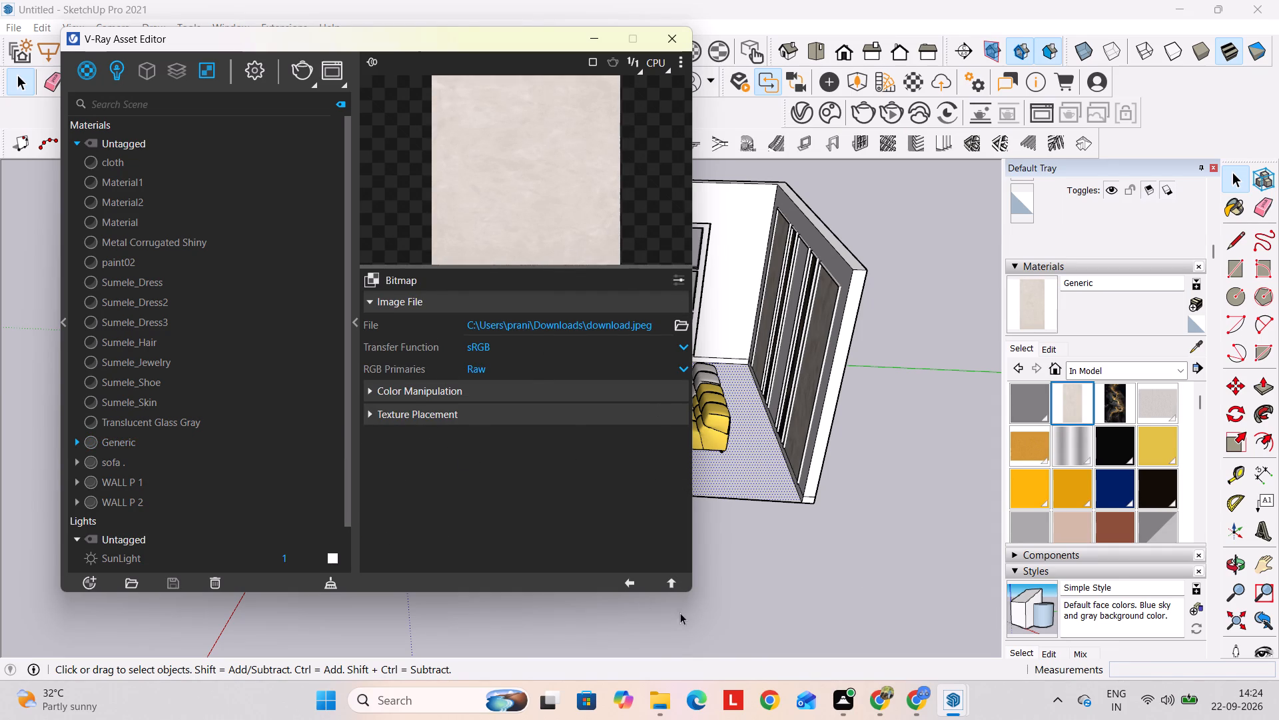
left_click(668, 588)
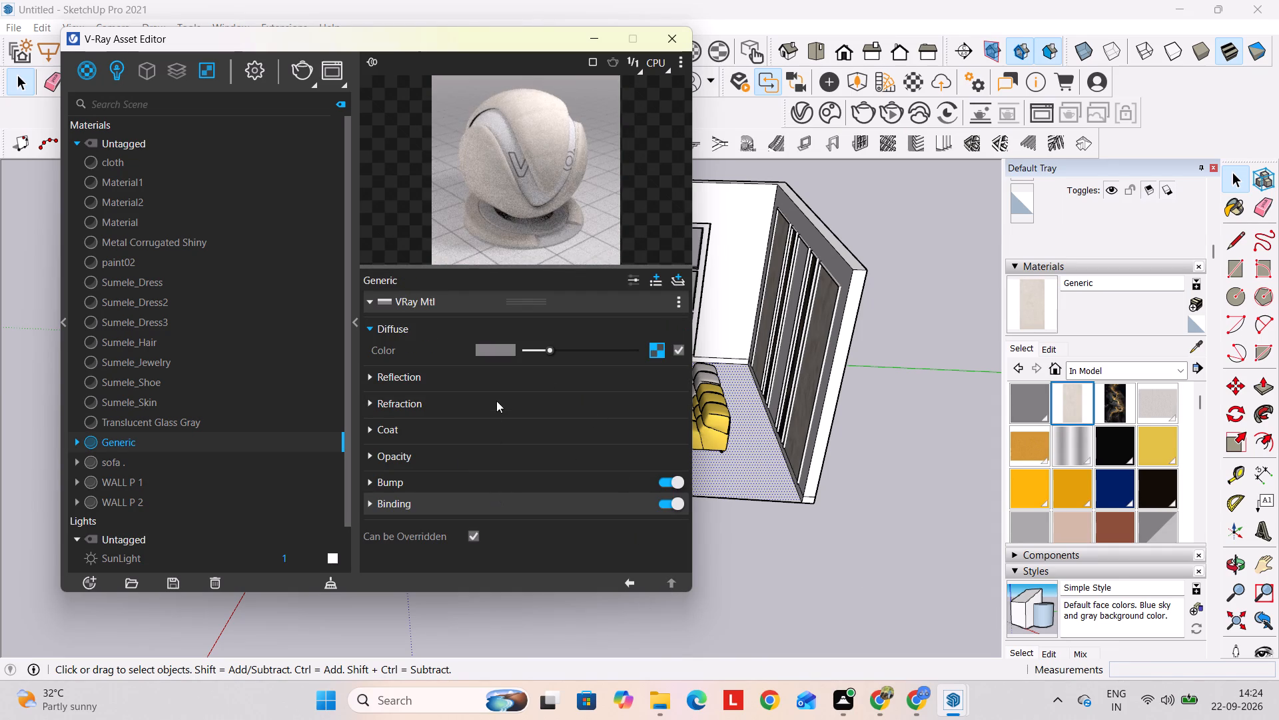
Raise the Generic material's reflection color to a mid grey.
left_click(512, 381)
left_click_drag(530, 400, 555, 400)
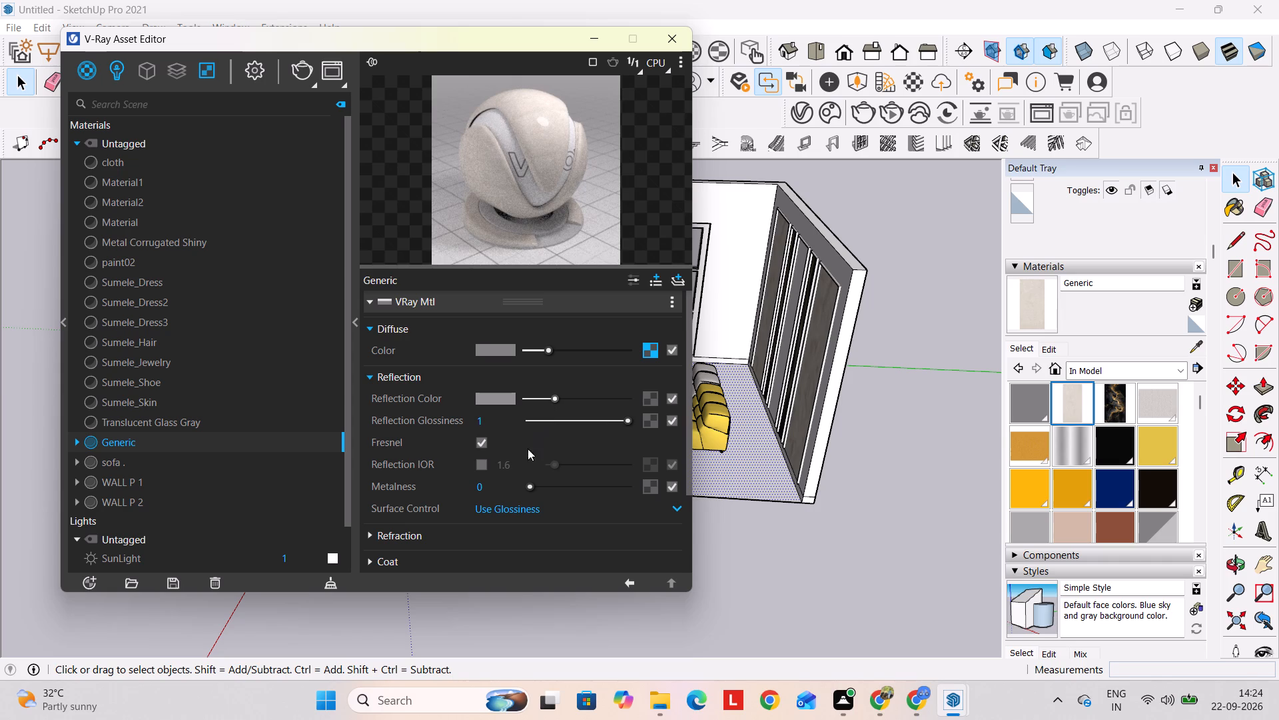
Apply the Generic material to the selected floor face and close the V-Ray Asset Editor.
right_click(219, 443)
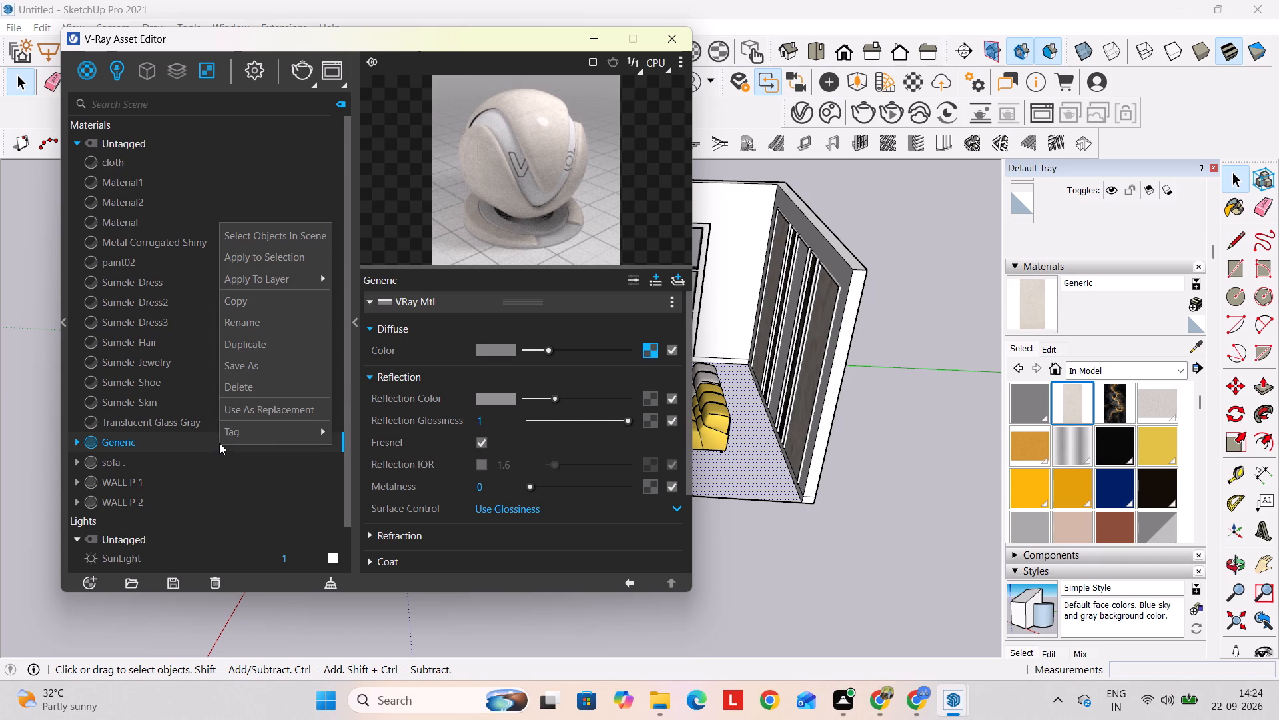
left_click(272, 264)
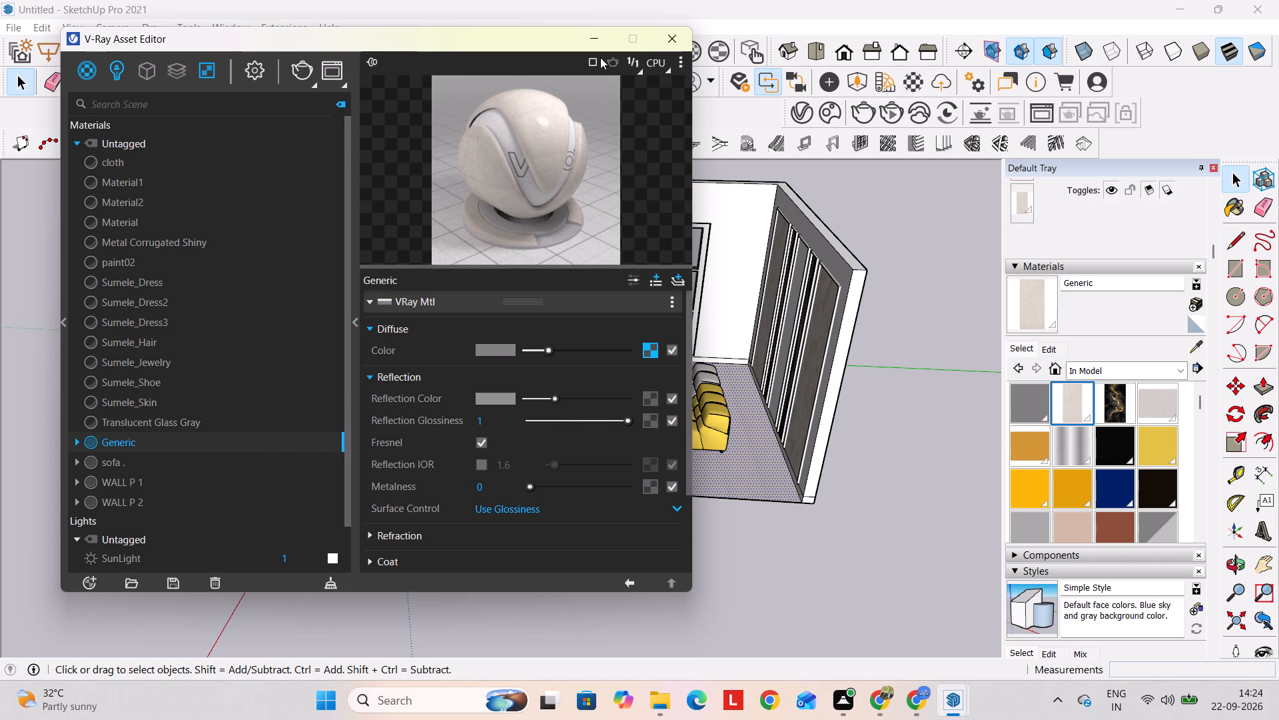
left_click(677, 31)
left_click(885, 498)
Examine the cement texture's tiling on the floor up close and from several angles around the room.
middle_click_drag(484, 459, 479, 610)
scroll(509, 523, "up", 16)
middle_click_drag(452, 443, 474, 589)
scroll(474, 589, "up", 1, "shift")
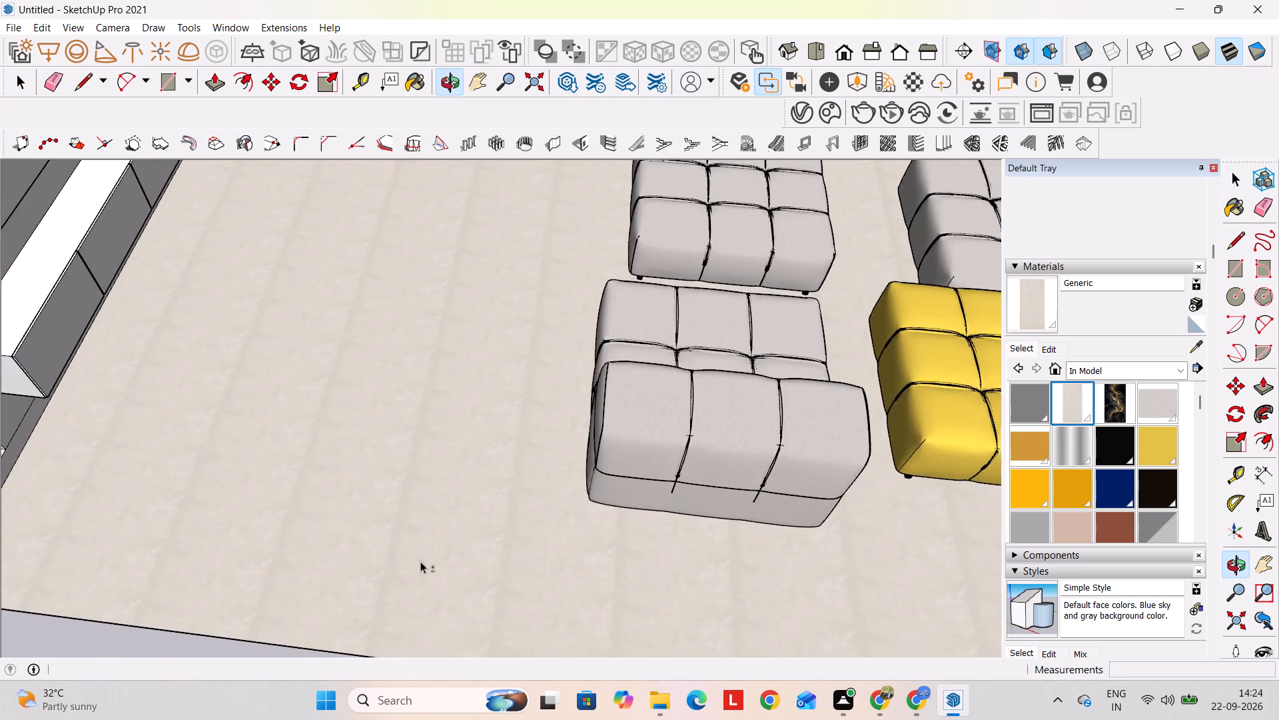
middle_click_drag(356, 539, 131, 409)
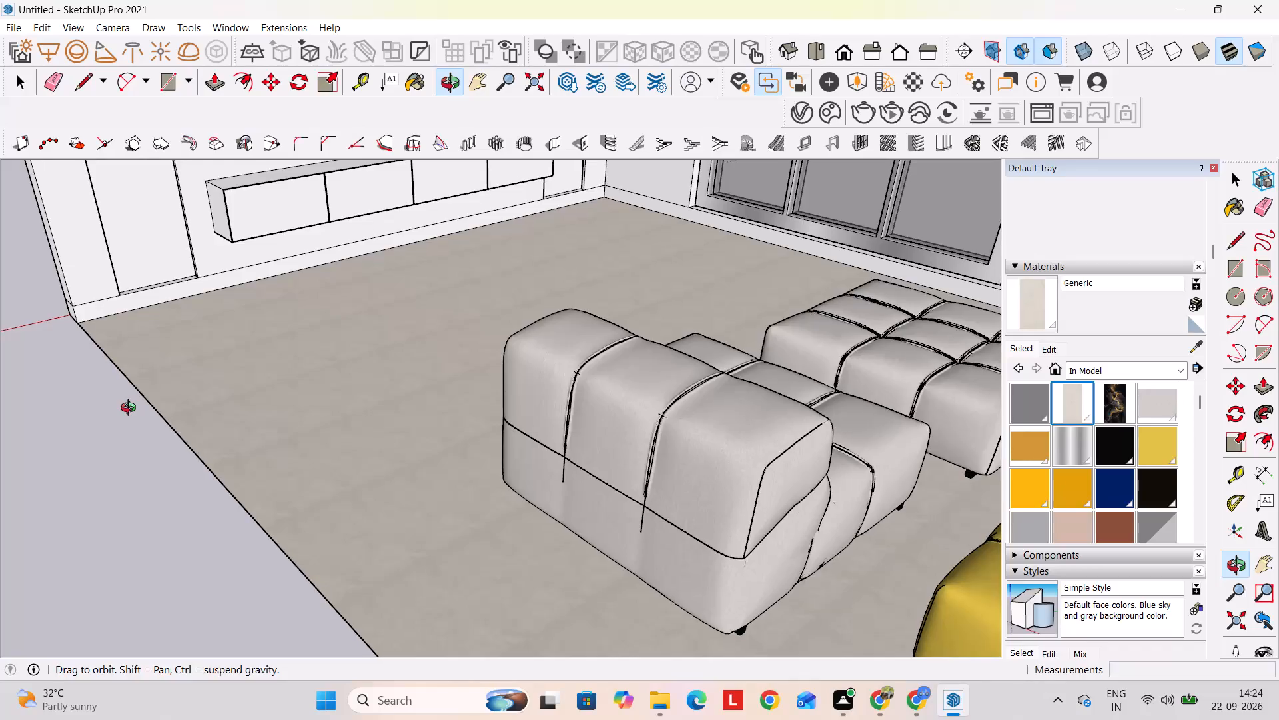
middle_click_drag(131, 409, 130, 409)
scroll(225, 423, "down", 11)
middle_click_drag(249, 454, 516, 408)
middle_click_drag(523, 417, 529, 552, "shift")
scroll(450, 441, "down", 3)
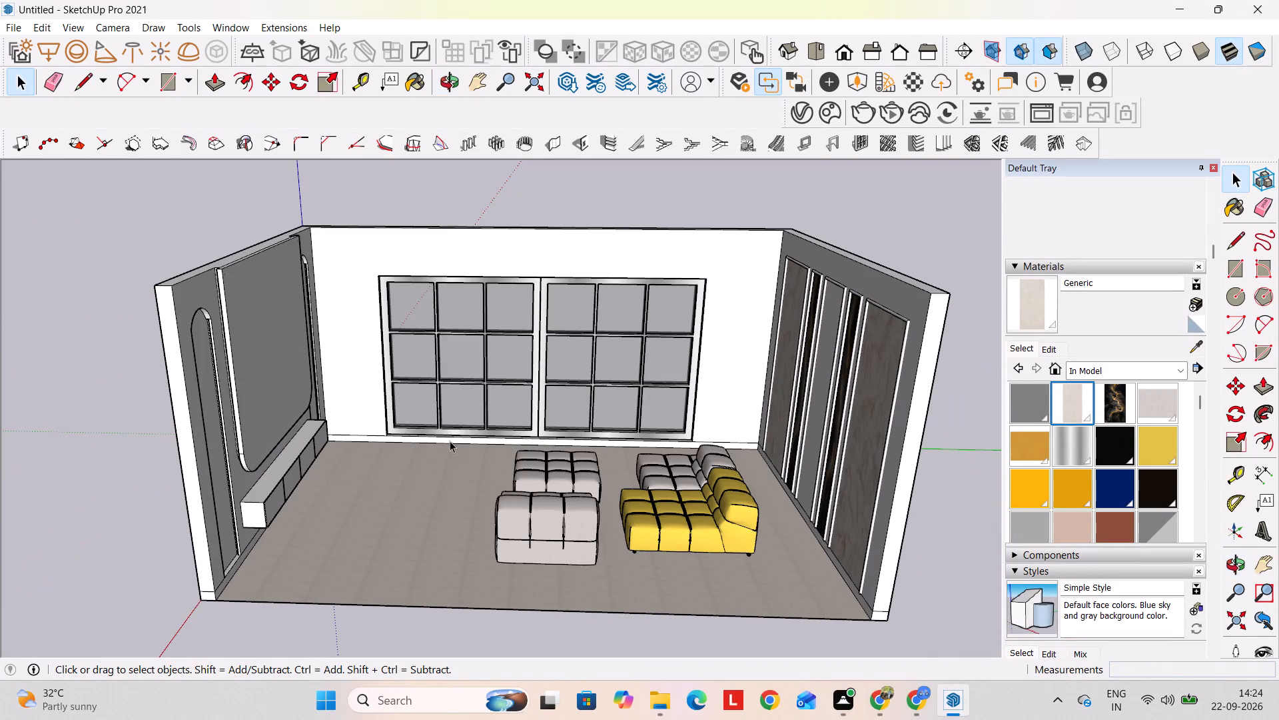
scroll(559, 485, "down", 2)
middle_click_drag(459, 514, 516, 516)
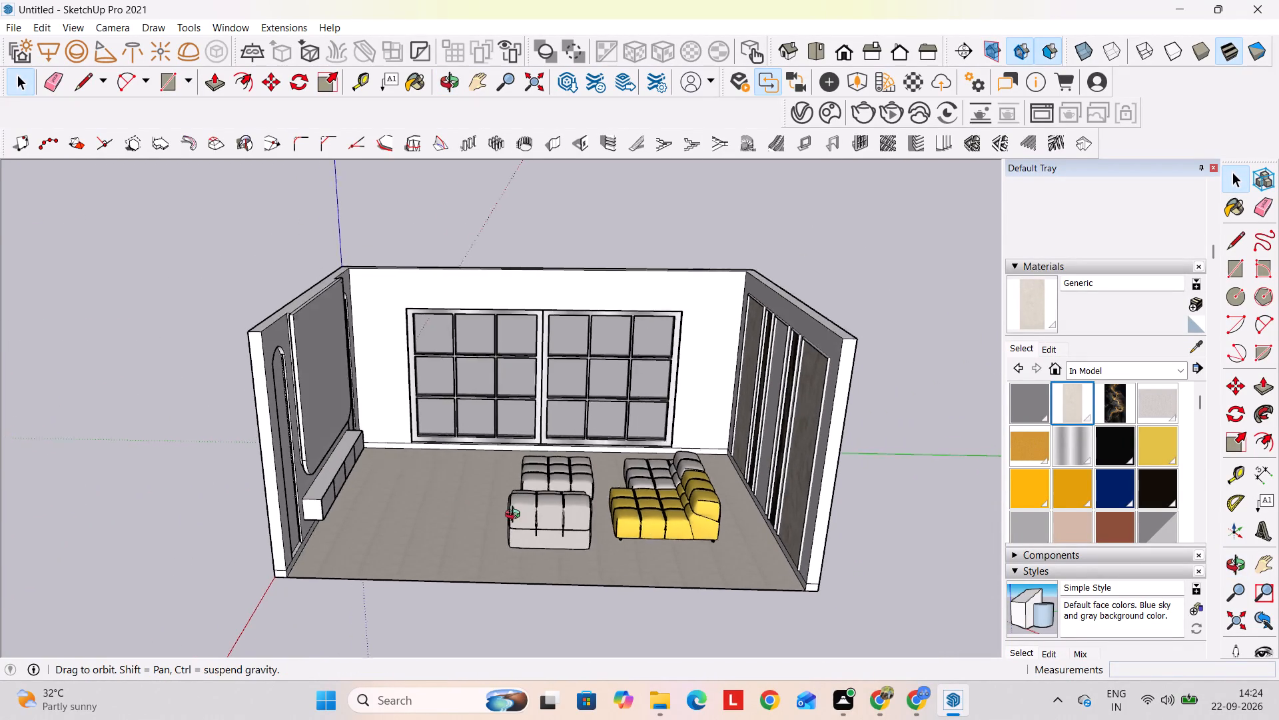
middle_click_drag(516, 516, 710, 521)
scroll(632, 507, "up", 4)
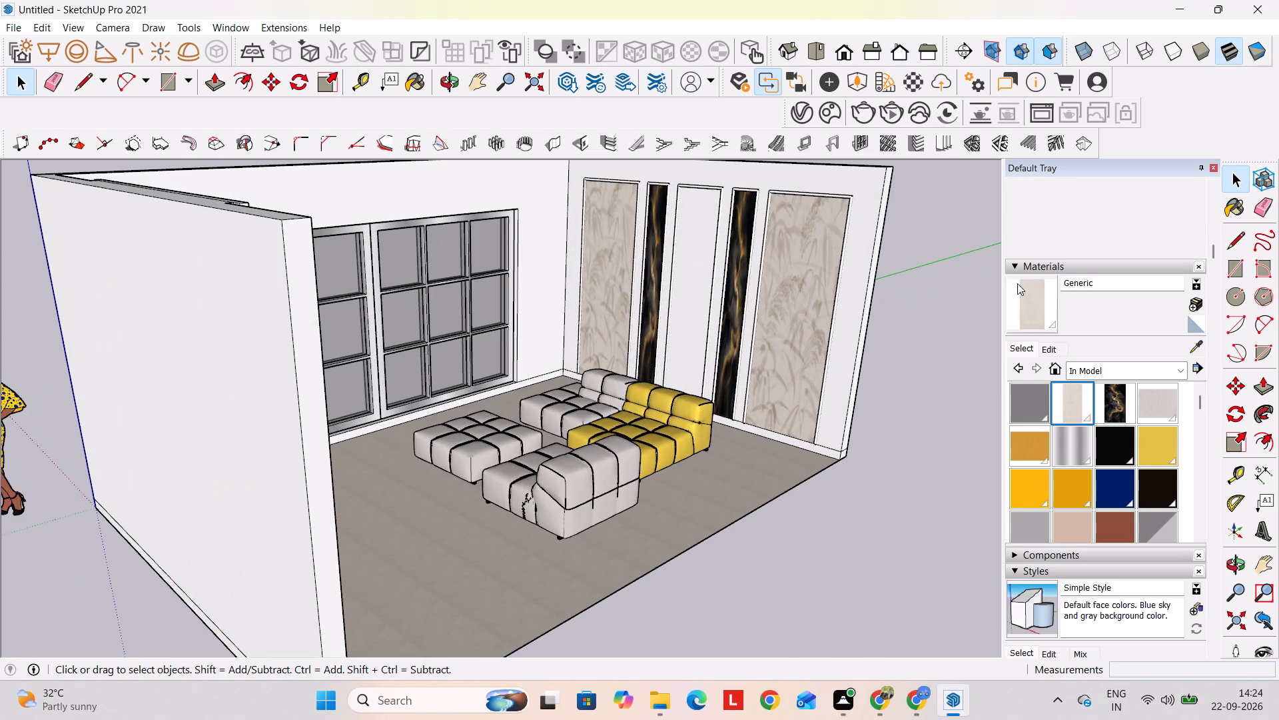
Create a new material based on the Generic cement material, with its texture sized 2' wide by 4' high.
left_click(1195, 303)
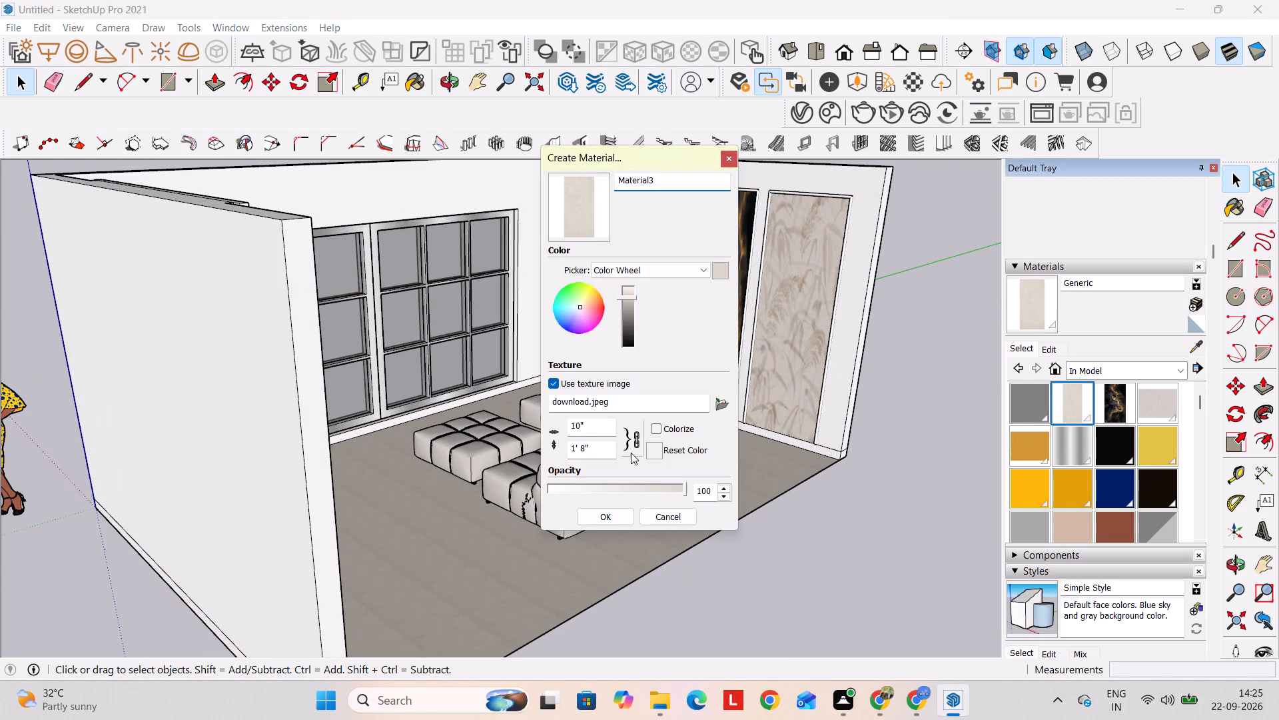
left_click(584, 428)
key("BackSpace")
key("BackSpace")
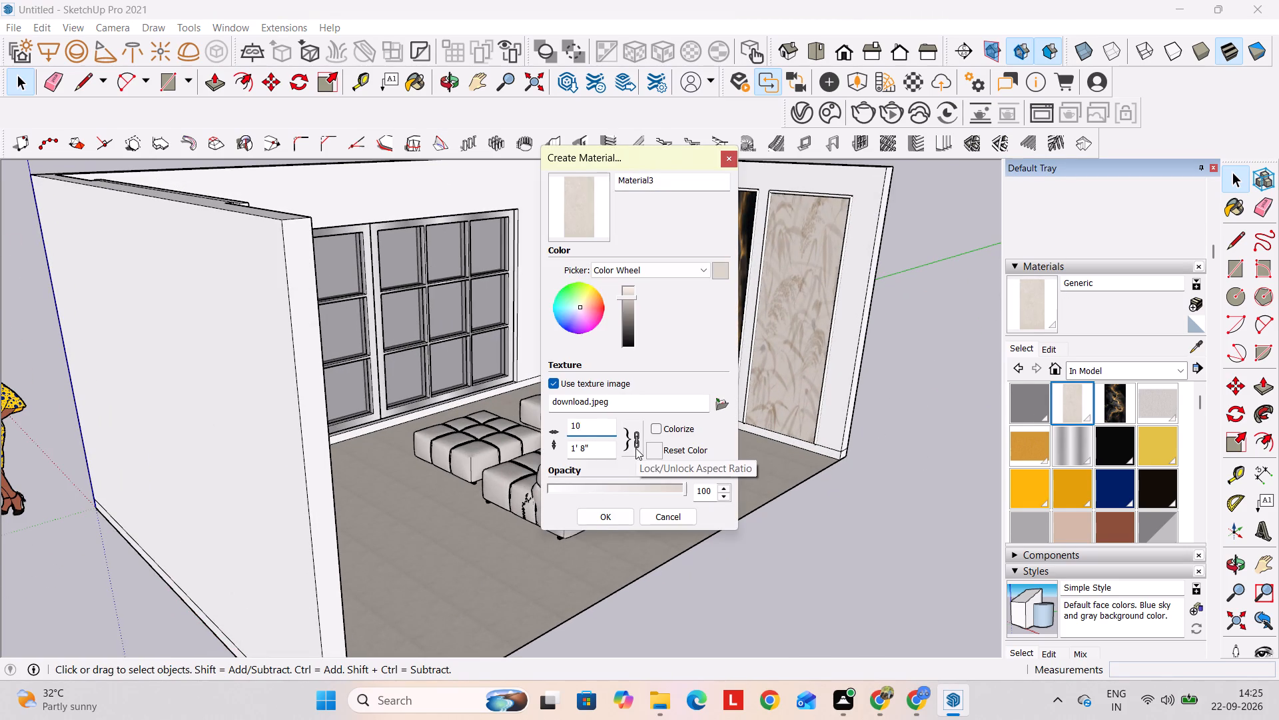
key("BackSpace")
key("BackSpace")
type("2'")
left_click(604, 446)
left_click(607, 517)
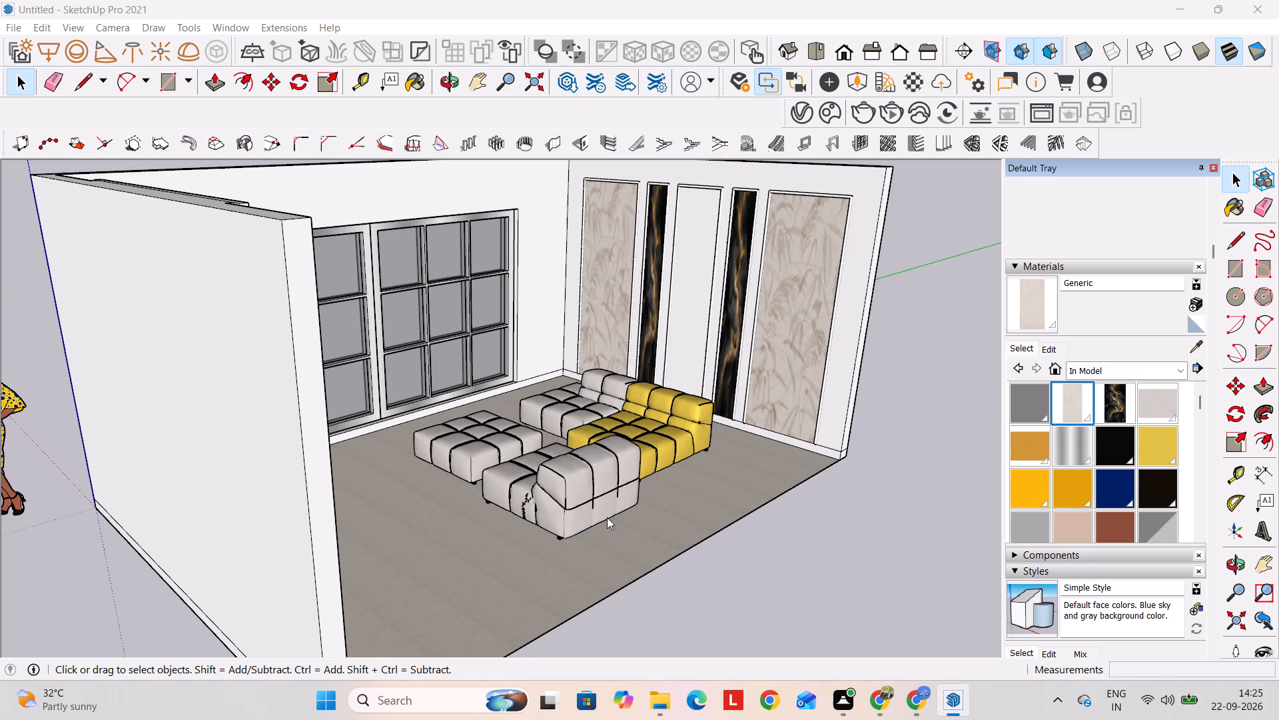
Paint the floor with the new 2' by 4' cement material.
left_click(1085, 435)
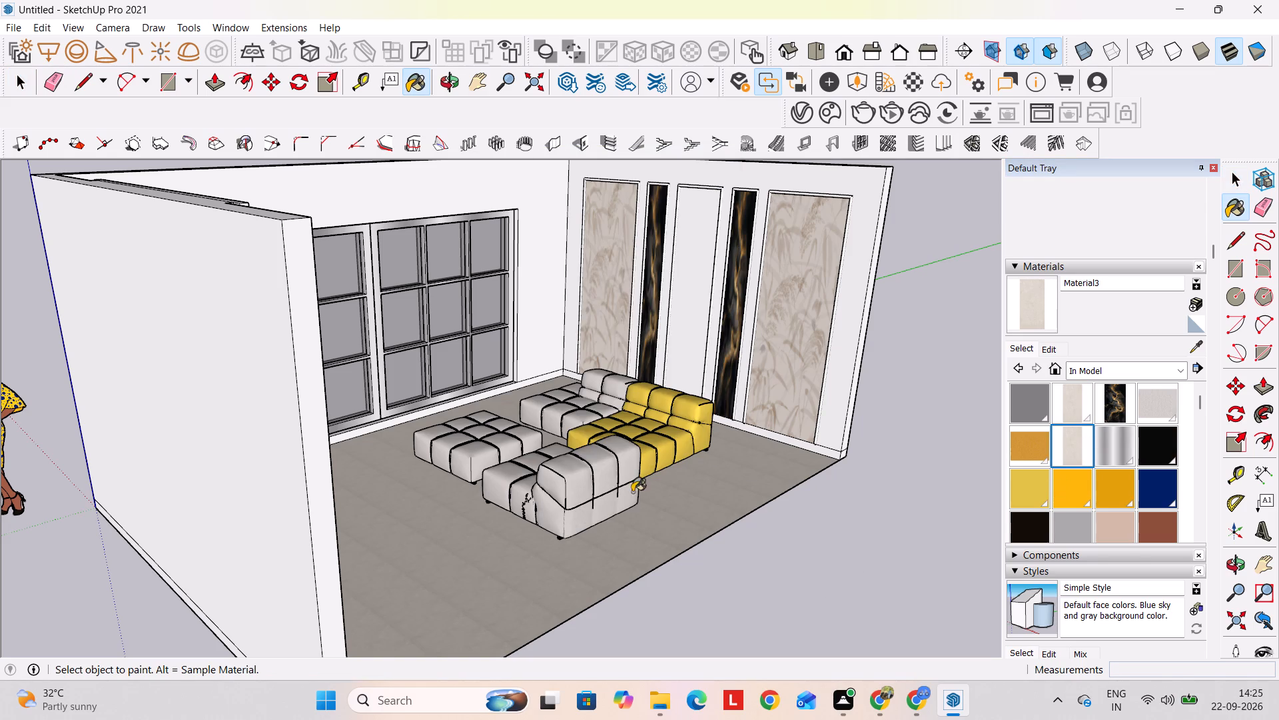
left_click(581, 562)
key("space")
Examine the floor's enlarged cement texture around the sofa modules from several angles.
middle_click_drag(836, 565, 799, 609)
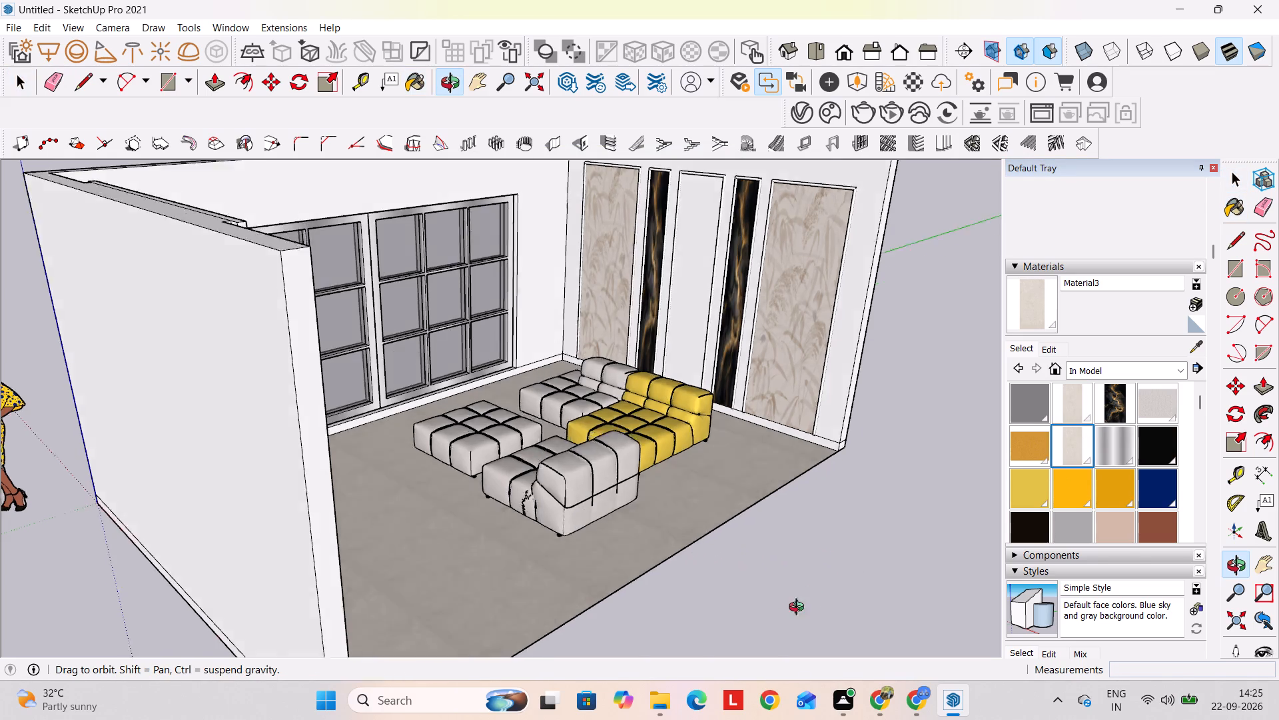
middle_click_drag(799, 609, 606, 669)
scroll(596, 585, "up", 3)
middle_click_drag(596, 585, 616, 661)
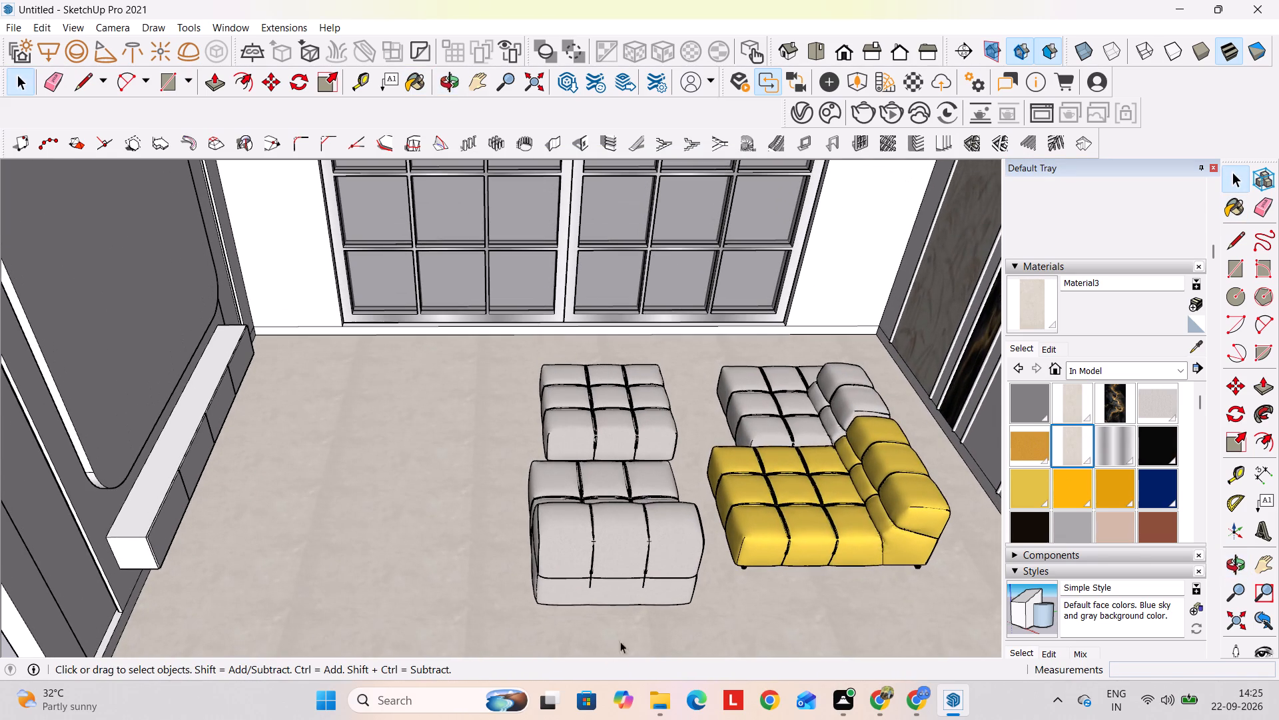
scroll(655, 622, "down", 2)
scroll(707, 602, "down", 3)
middle_click_drag(873, 611, 1039, 541)
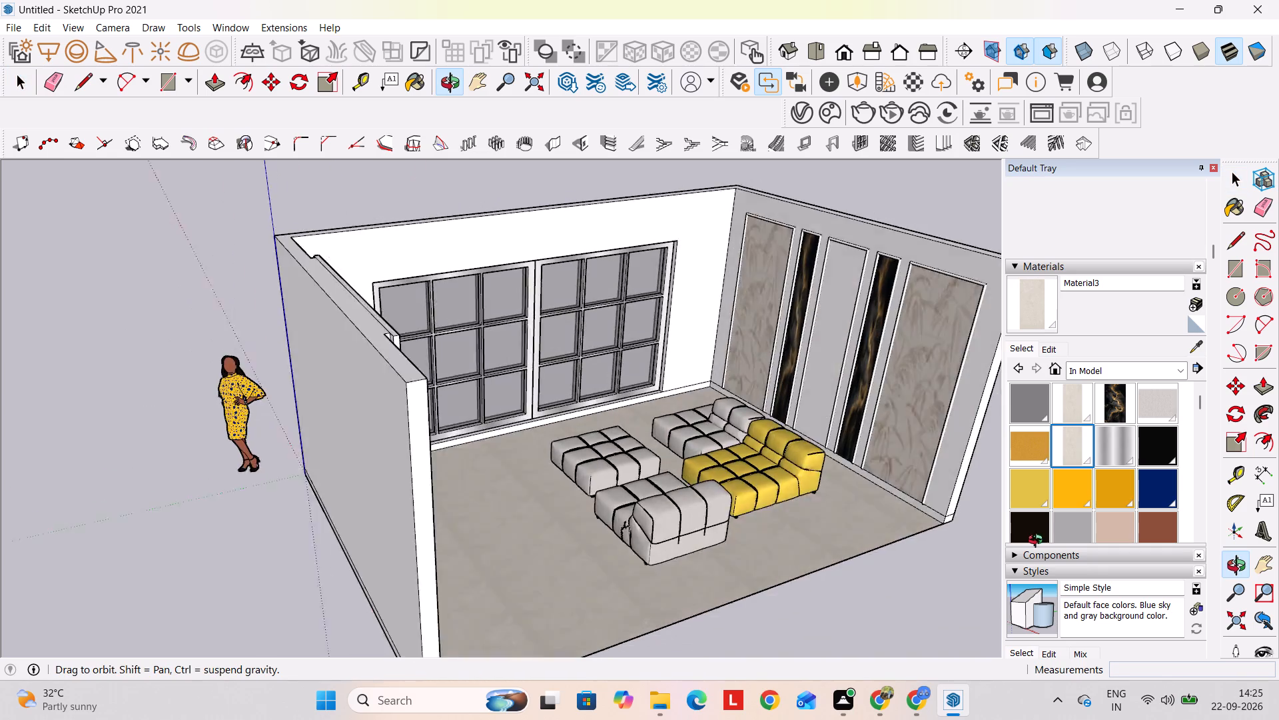
middle_click_drag(1039, 541, 1078, 516)
View the end wall's wallpaper and stone panels face-on and look through the in-model materials.
middle_click_drag(693, 523, 810, 525)
middle_click_drag(682, 475, 698, 634, "shift")
middle_click_drag(630, 559, 710, 563)
middle_click_drag(693, 505, 677, 665, "shift")
scroll(627, 599, "up", 5)
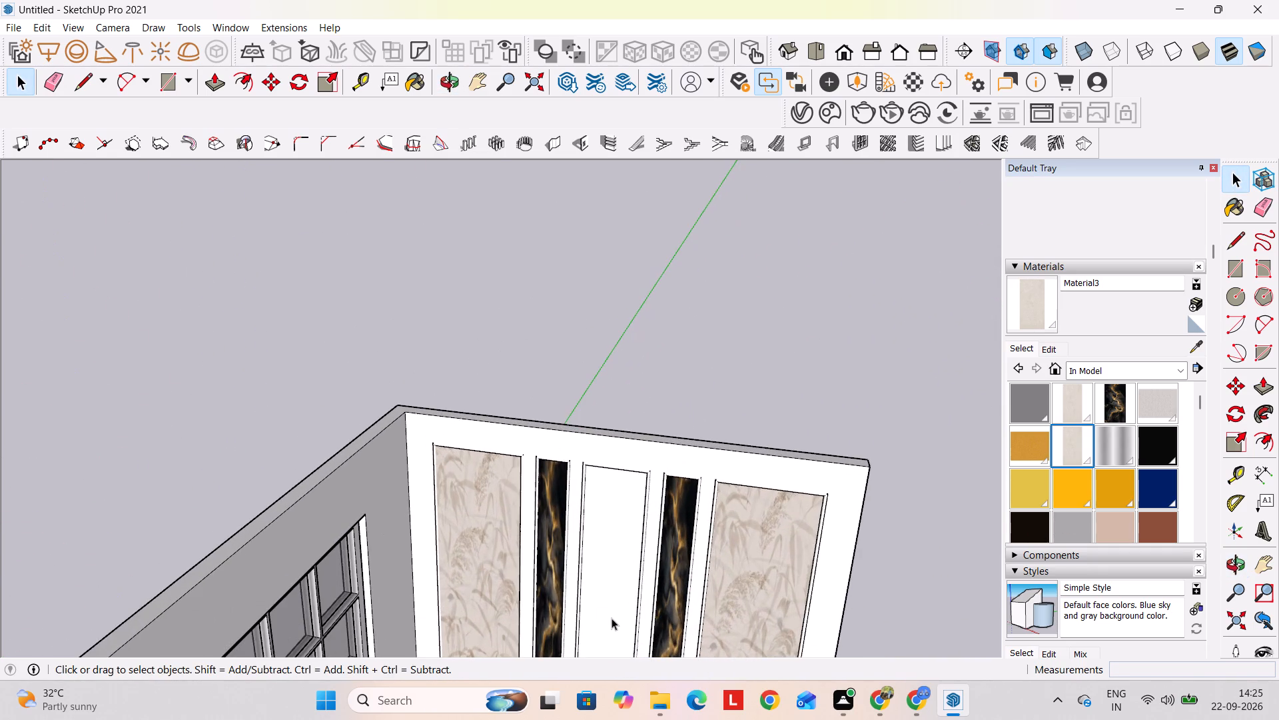
middle_click_drag(612, 618, 657, 627)
middle_click_drag(657, 631, 589, 465, "shift")
middle_click_drag(506, 496, 591, 484)
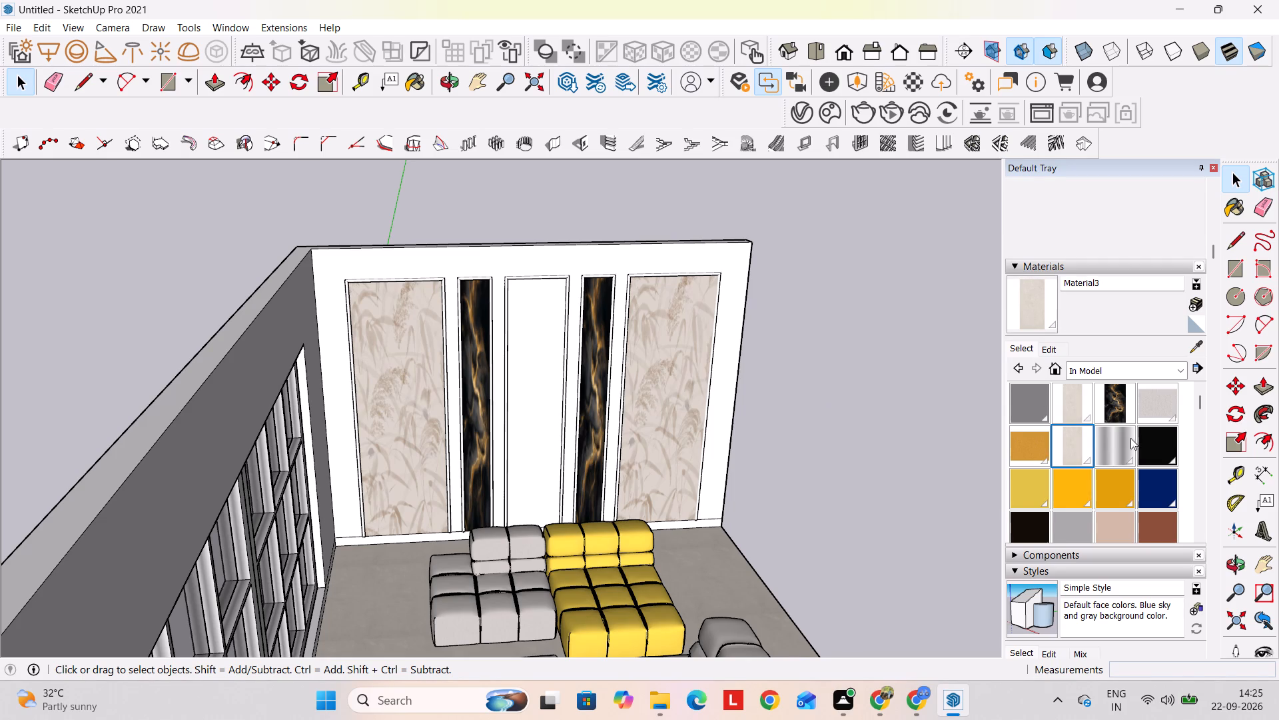
scroll(1136, 451, "down", 3)
scroll(1076, 459, "up", 1)
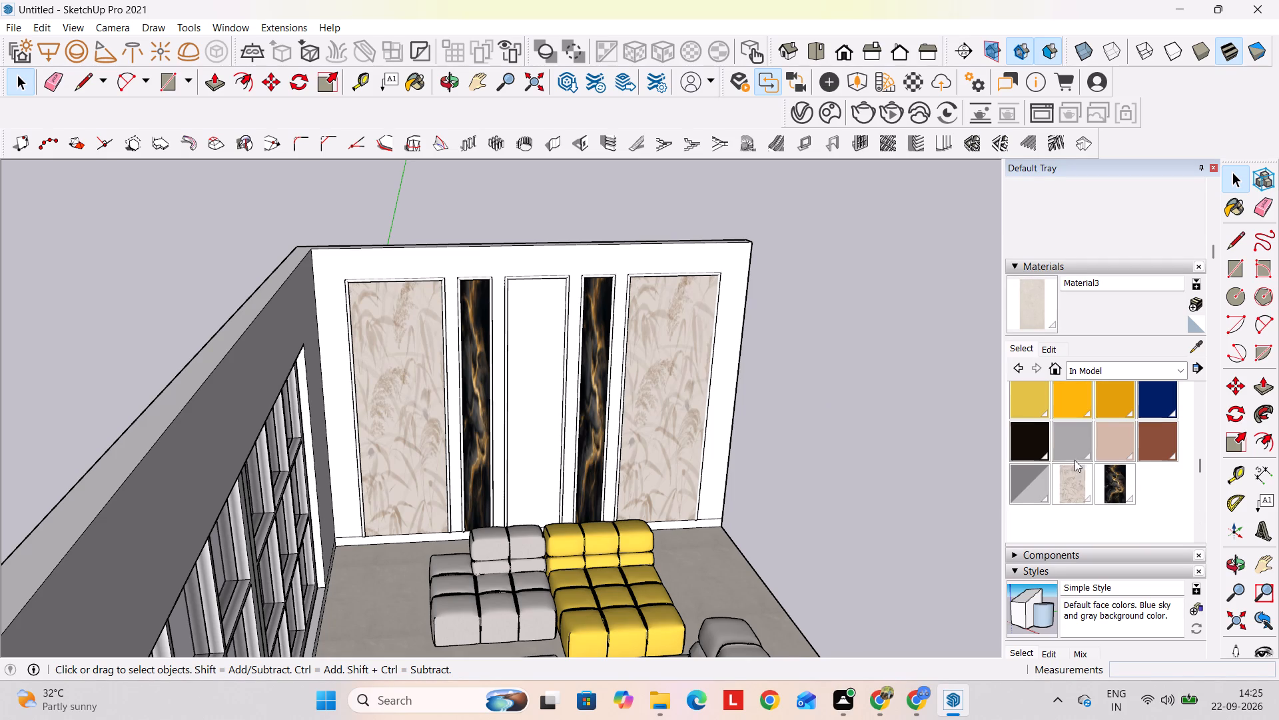
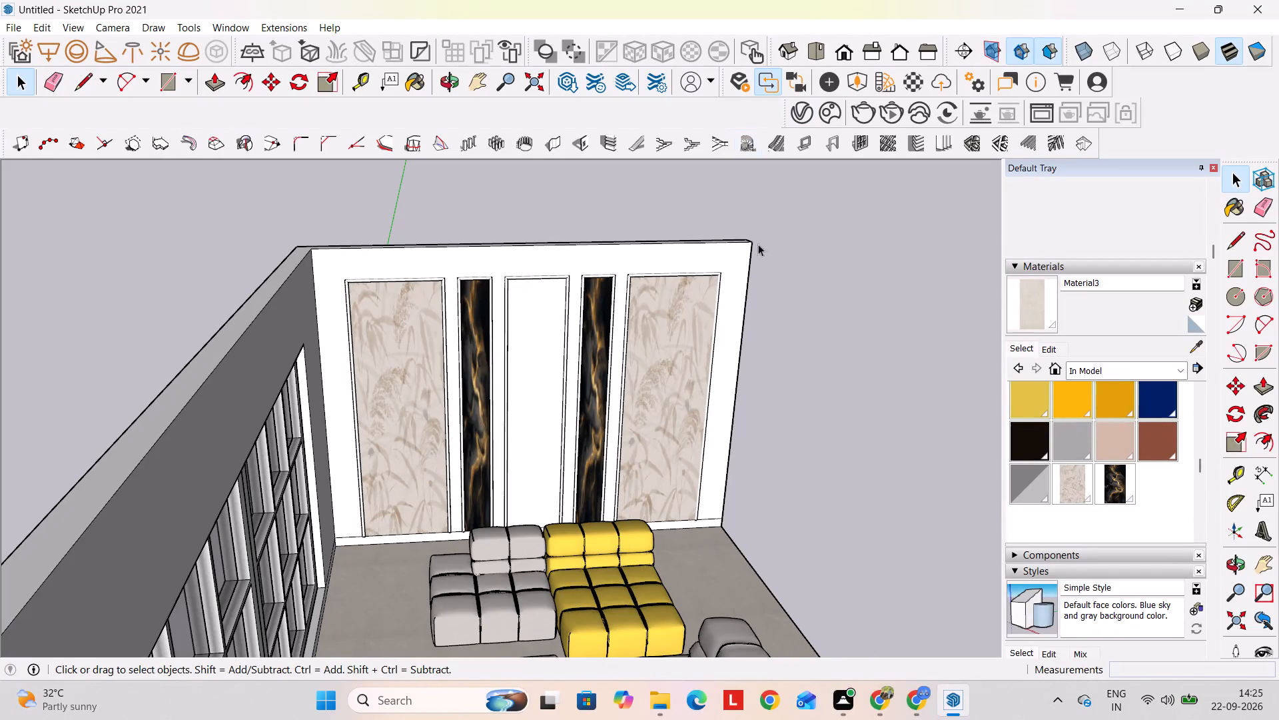
Open the downloaded V-Ray Material Library in the Chaos Cosmos Browser from the V-Ray Asset Editor's materials.
middle_click_drag(865, 392, 361, 391)
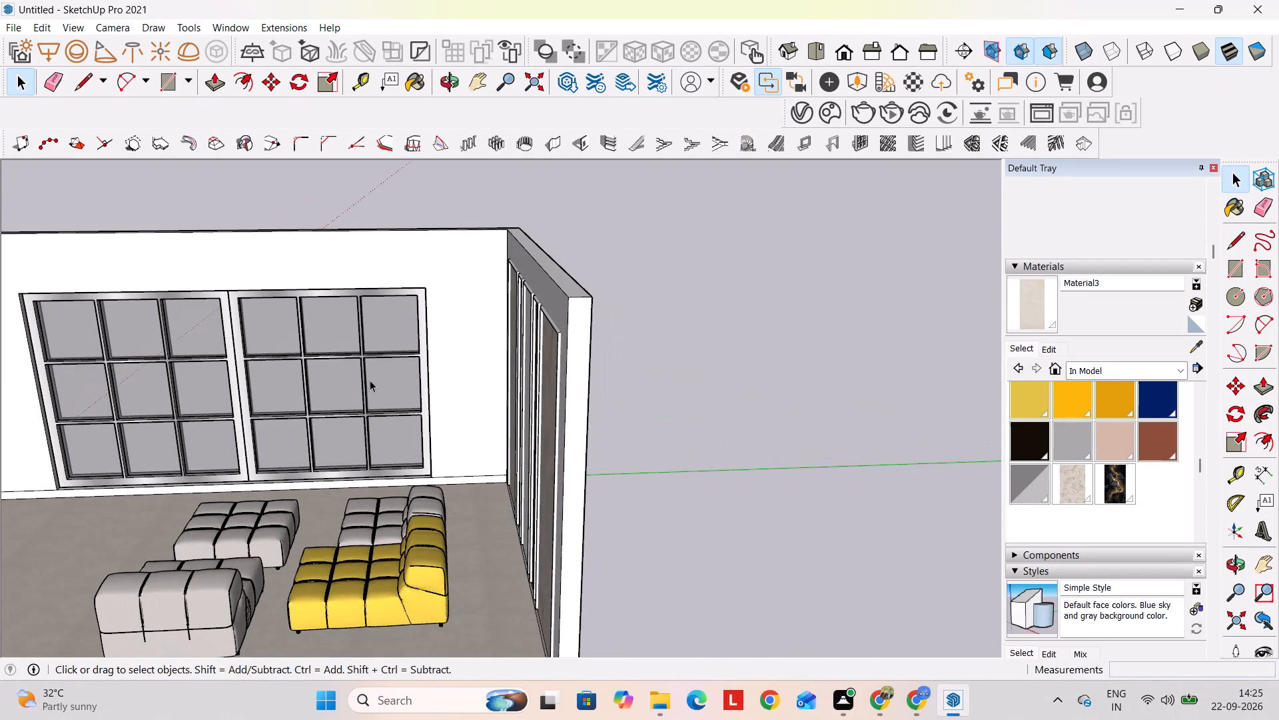
middle_click_drag(370, 380, 670, 351, "shift")
middle_click_drag(786, 371, 551, 397)
middle_click_drag(479, 368, 616, 380)
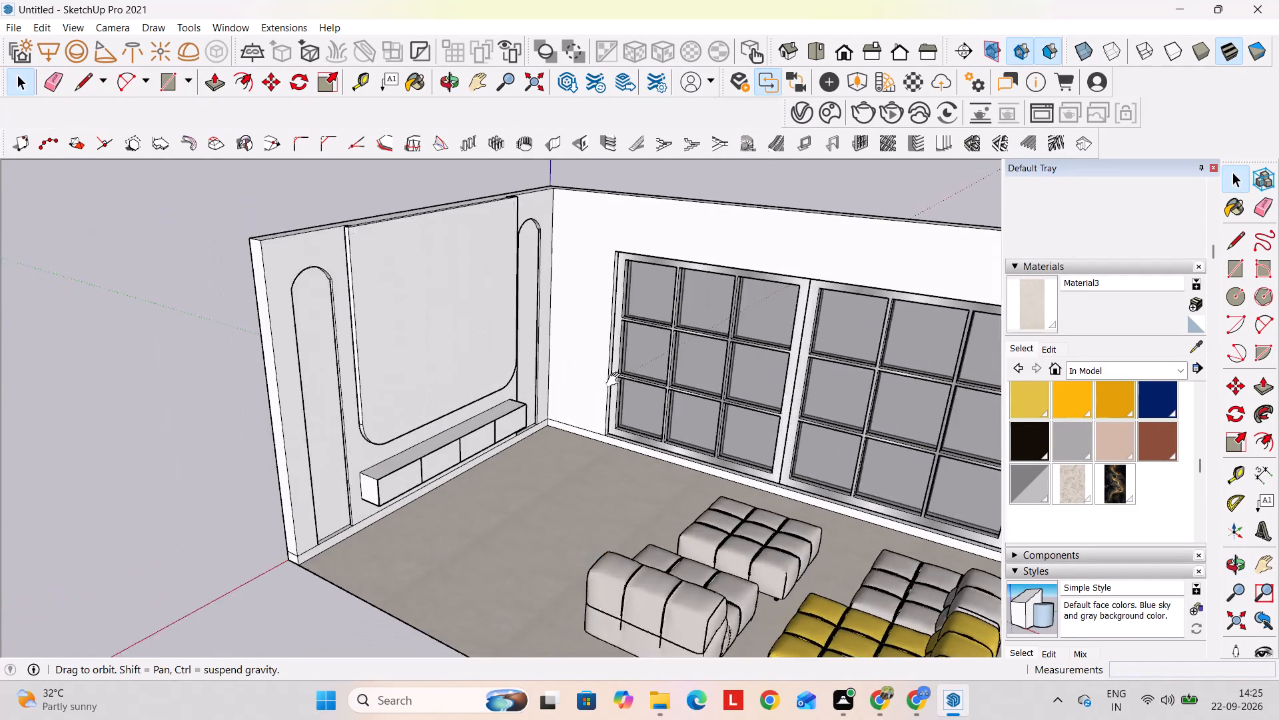
middle_click_drag(616, 380, 695, 380)
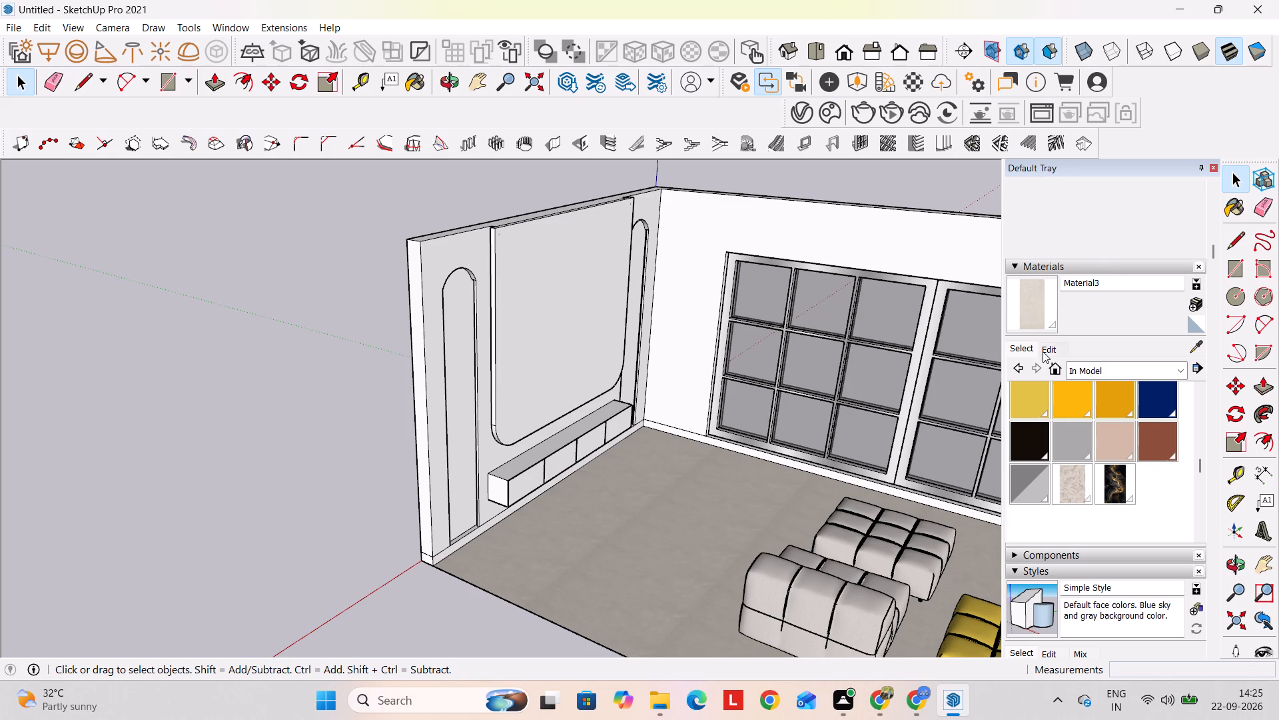
left_click(805, 111)
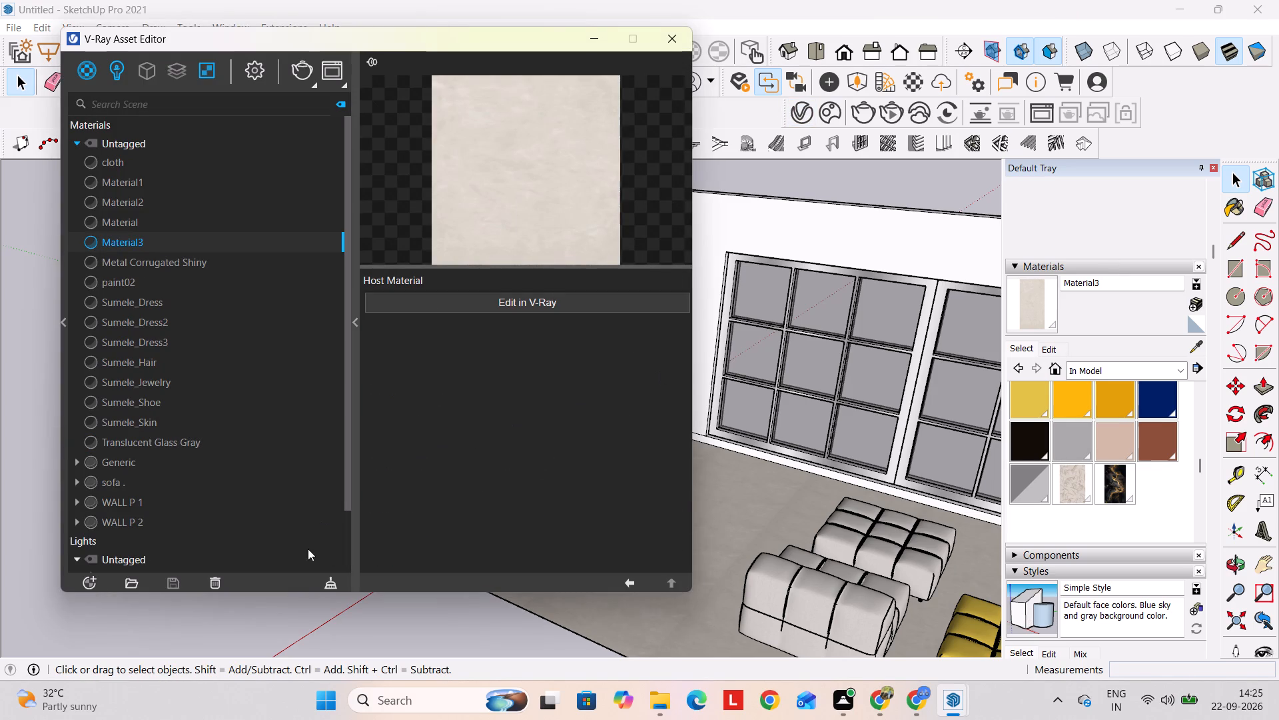
left_click_drag(86, 577, 86, 571)
left_click(86, 76)
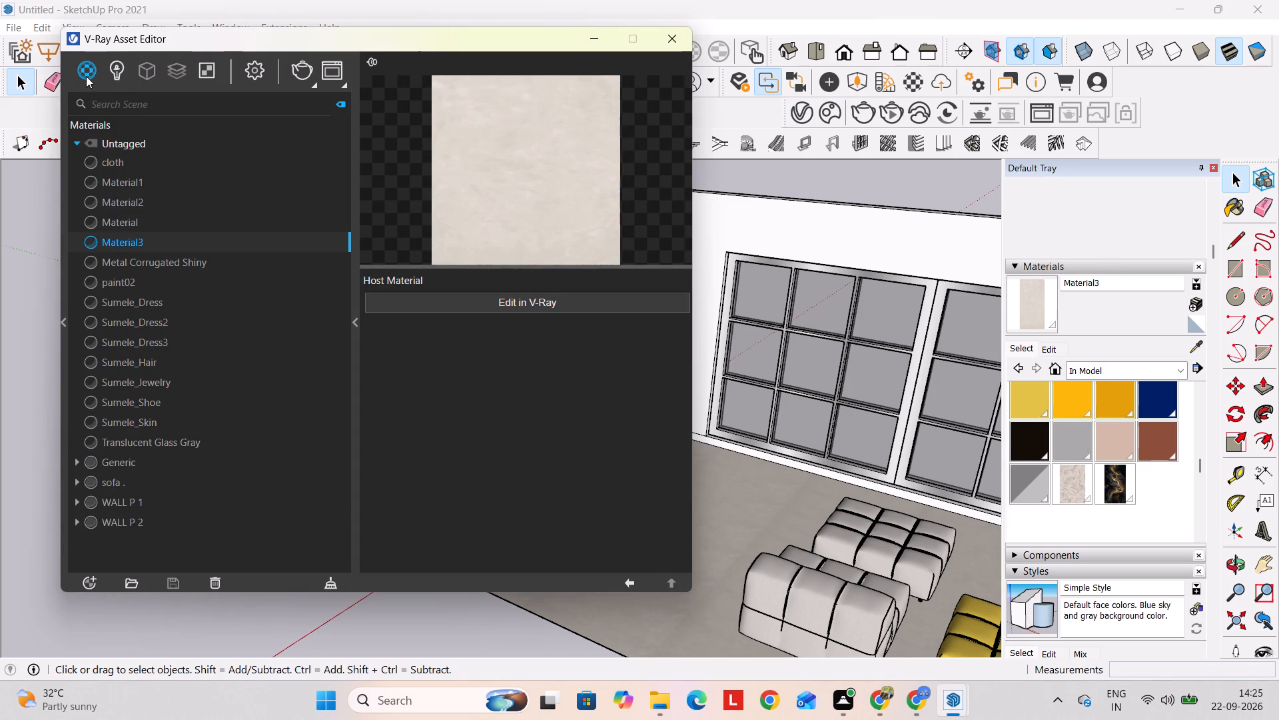
left_click(92, 72)
left_click(62, 189)
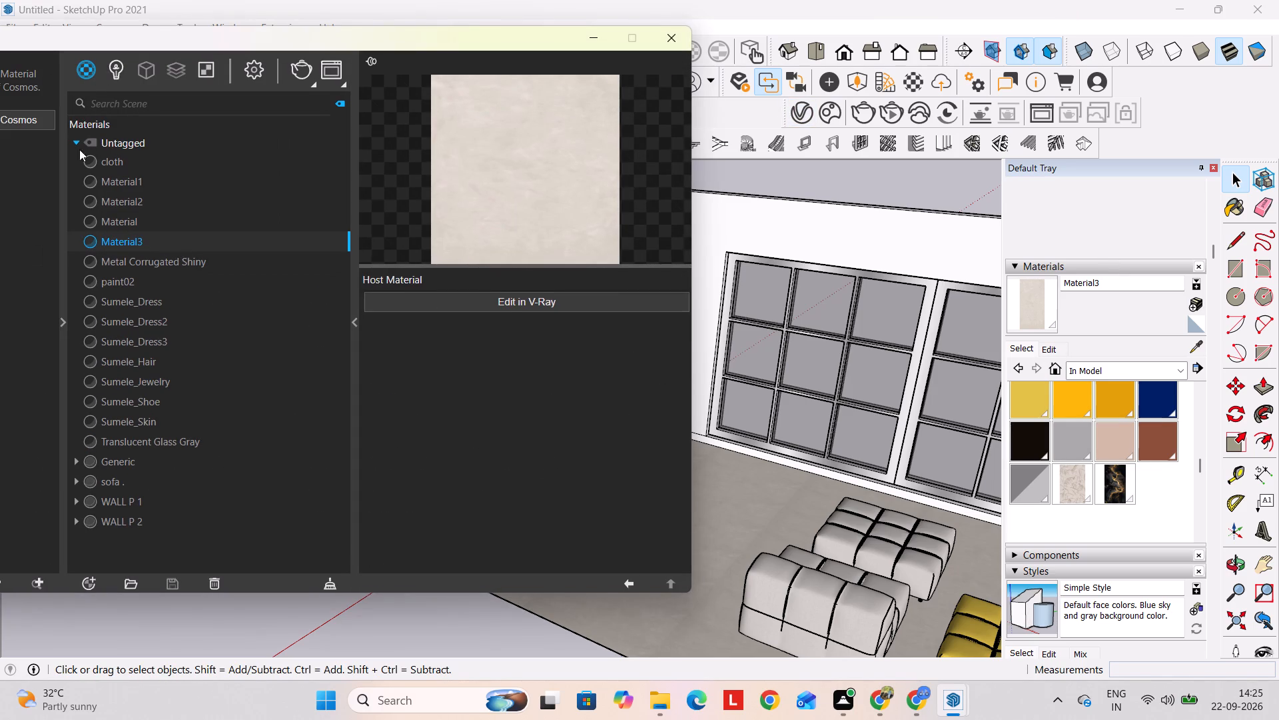
left_click(224, 15)
left_click_drag(213, 39, 596, 41)
left_click(340, 126)
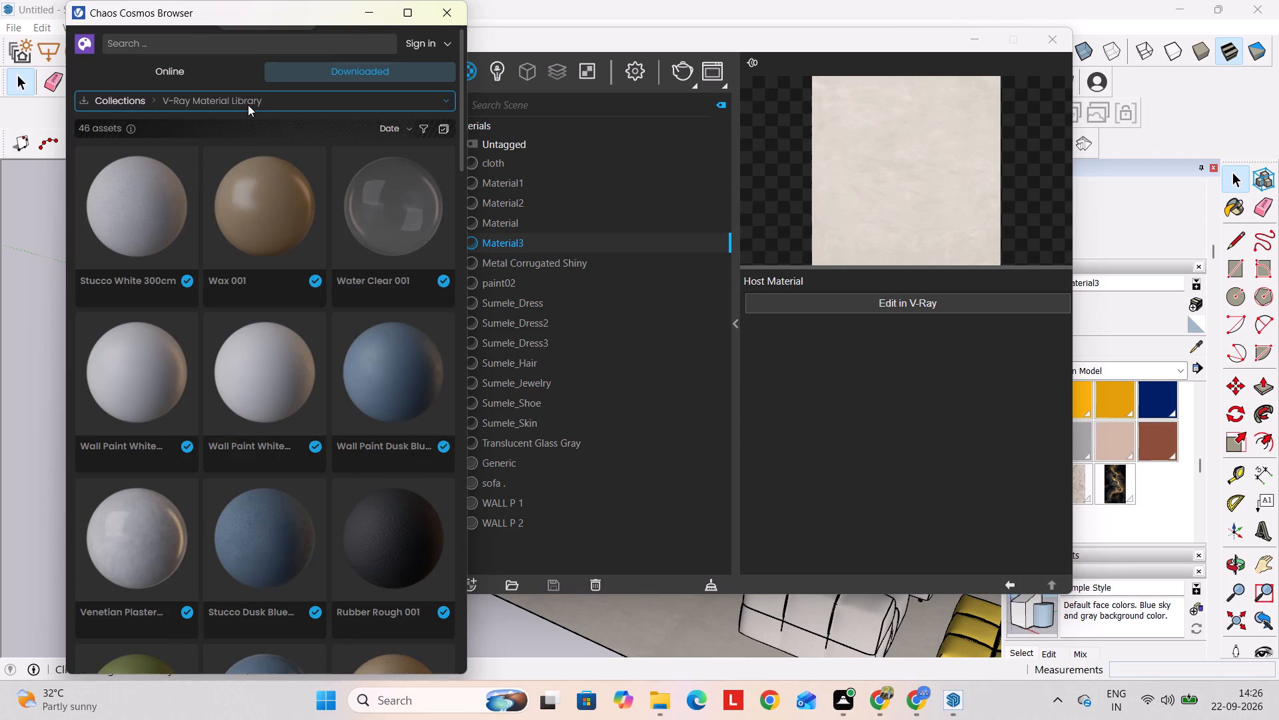
Import the Wax 001 material from the downloaded V-Ray Material Library into the scene.
scroll(248, 105, "up", 1)
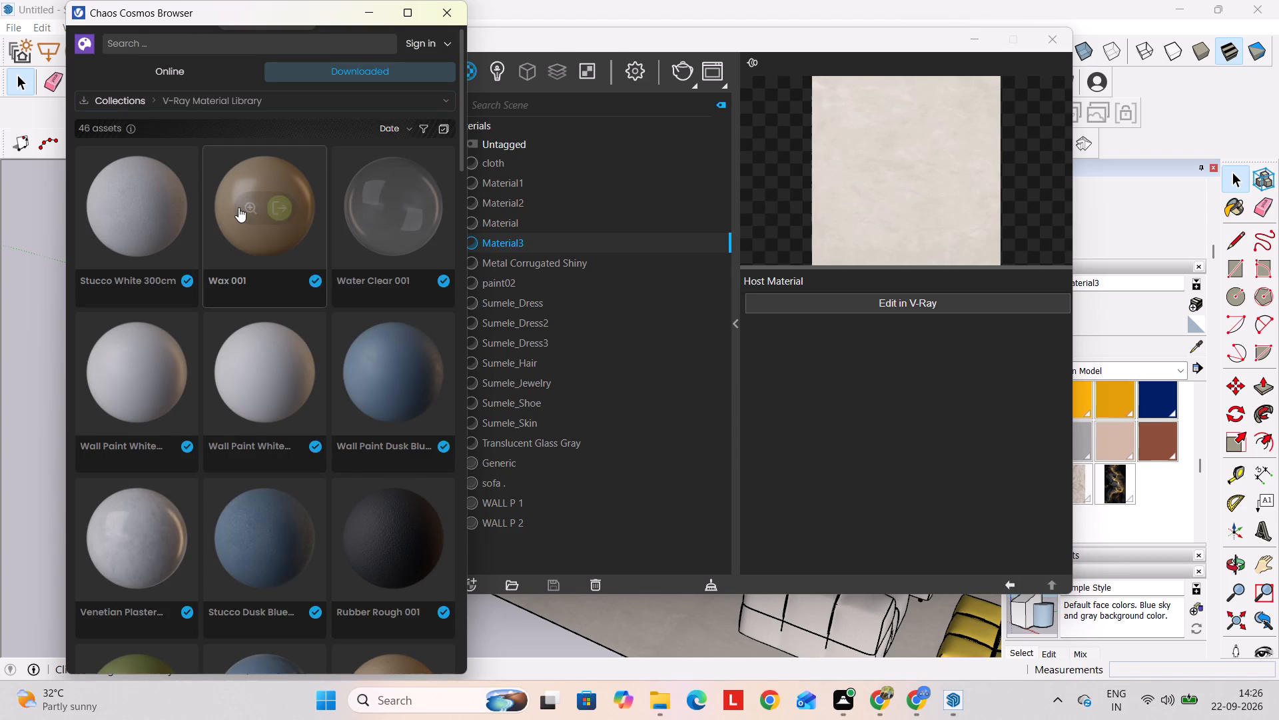
left_click(274, 206)
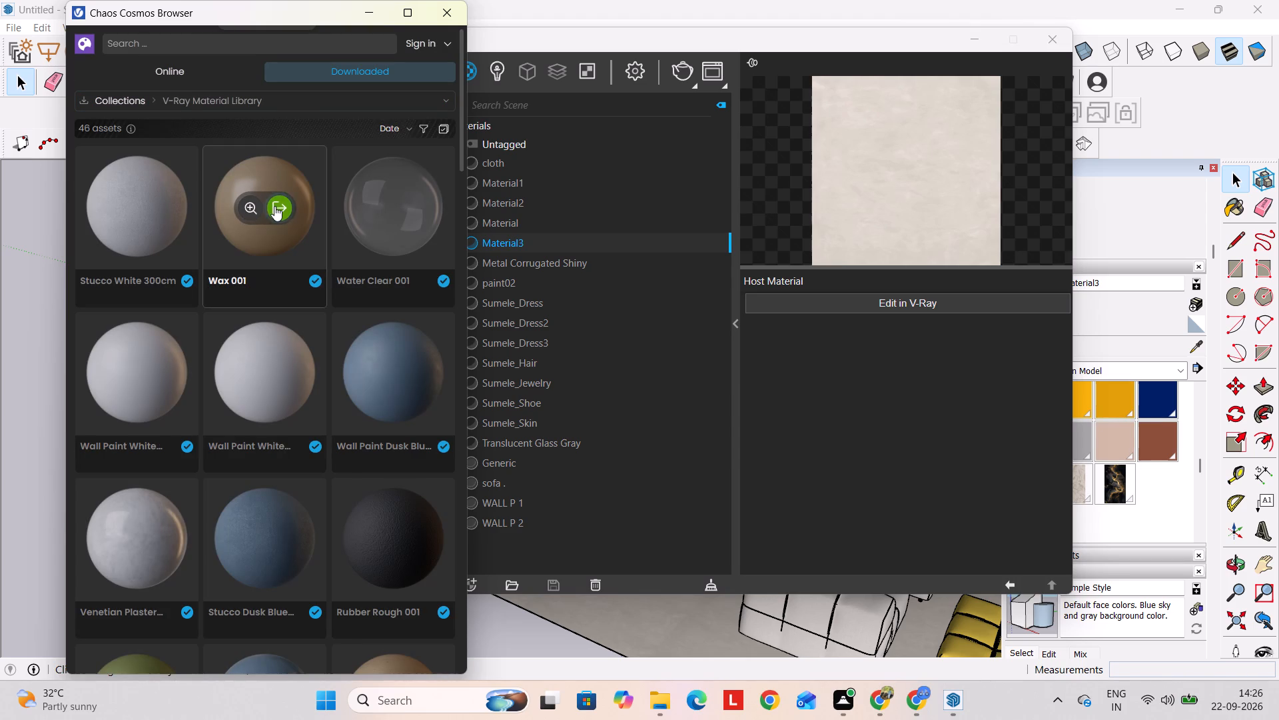
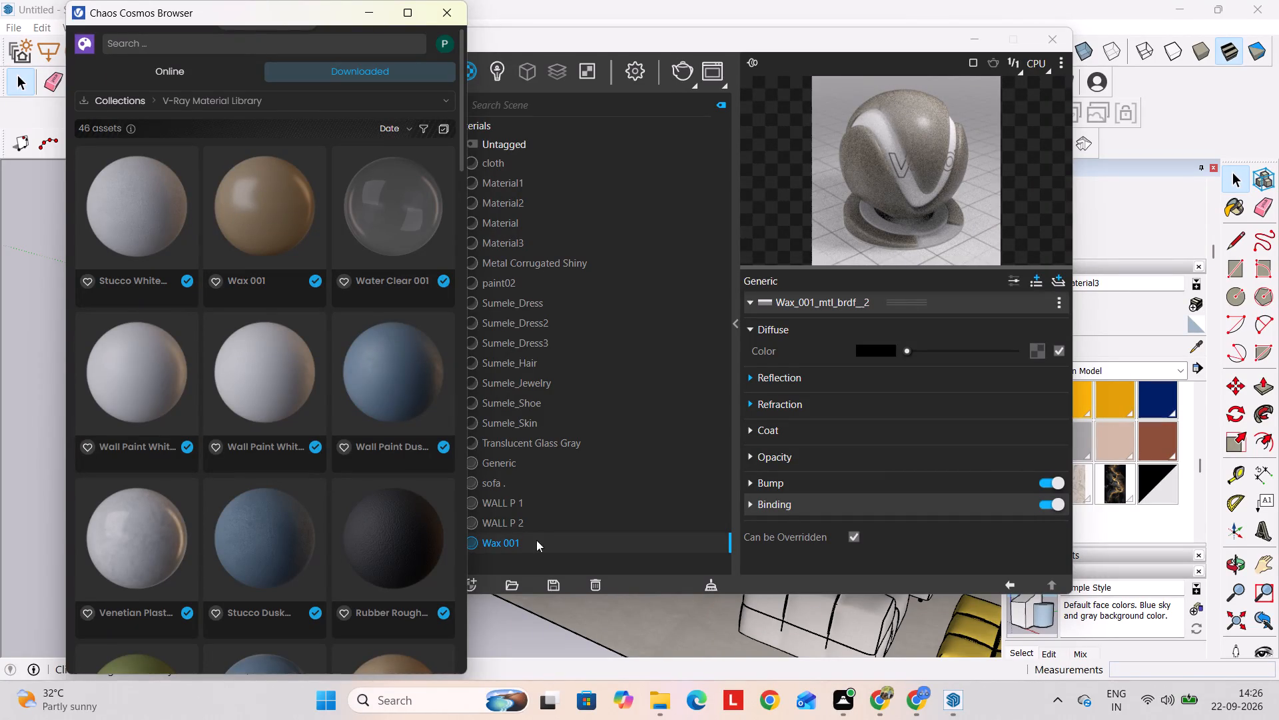
Set the Wax 001 diffuse color to an olive yellow, about R 0.741, G 0.713, B 0.396.
left_click_drag(905, 353, 923, 353)
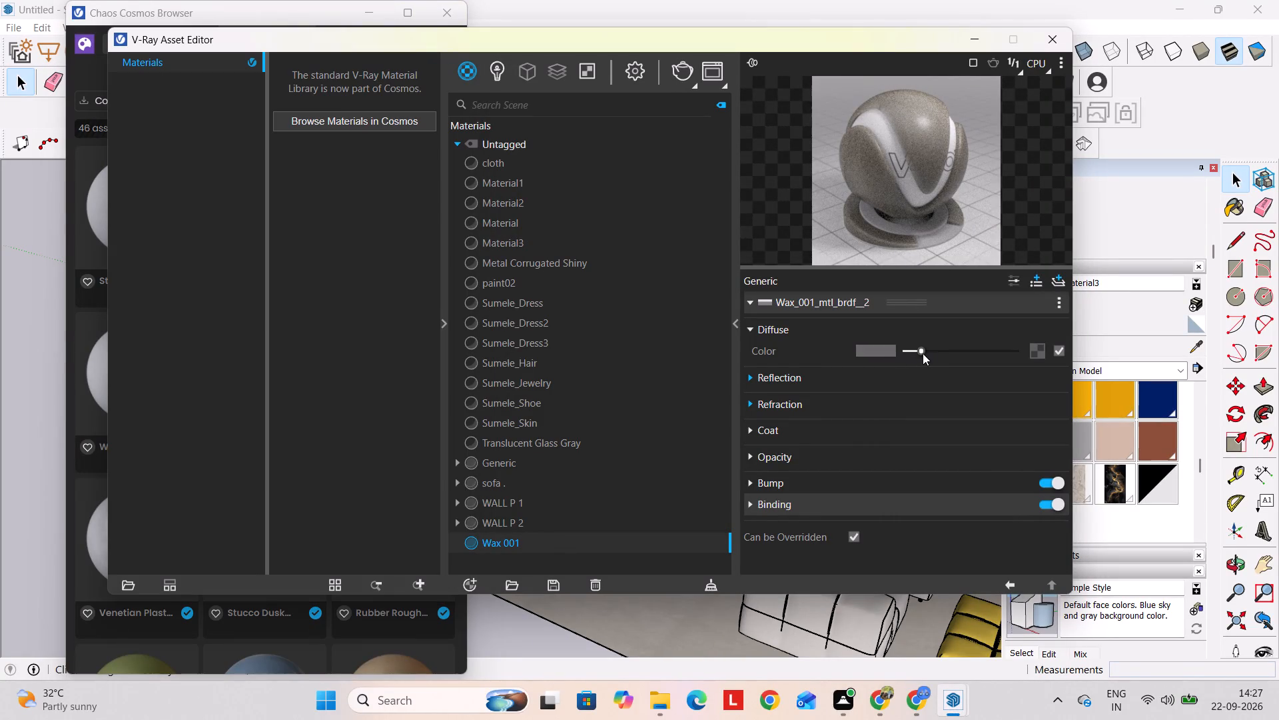
left_click_drag(923, 353, 931, 353)
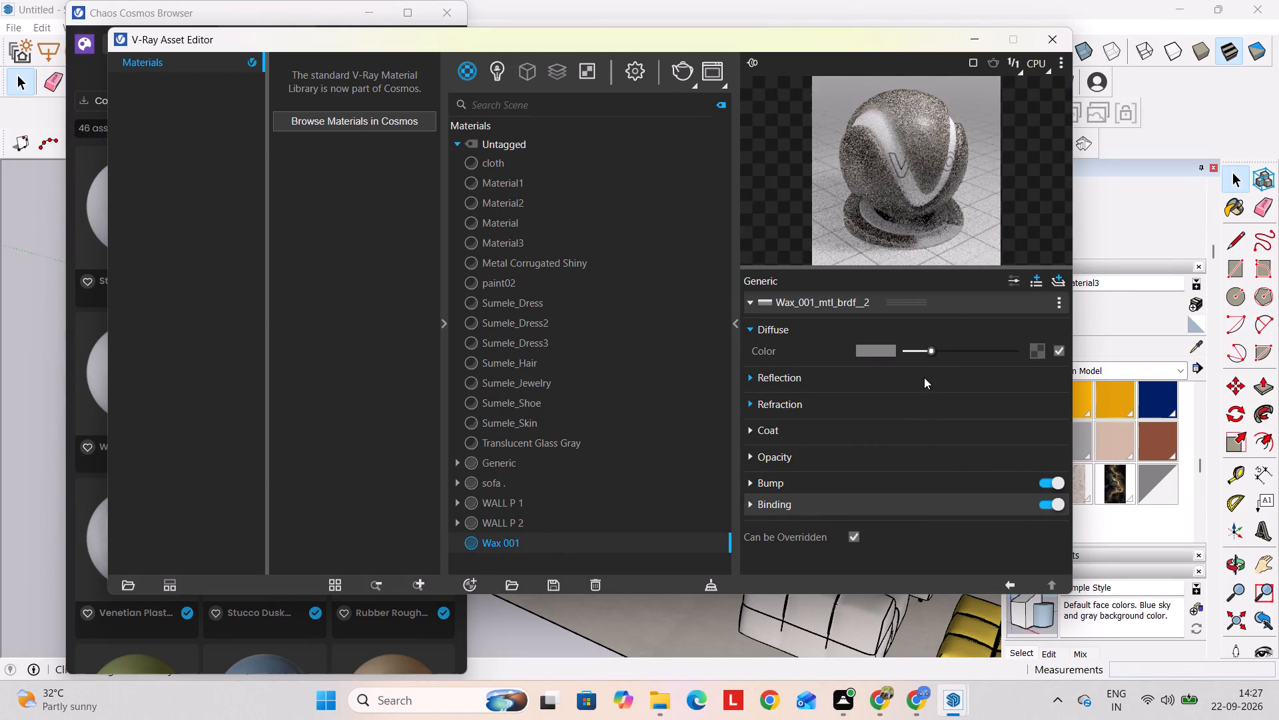
left_click(863, 353)
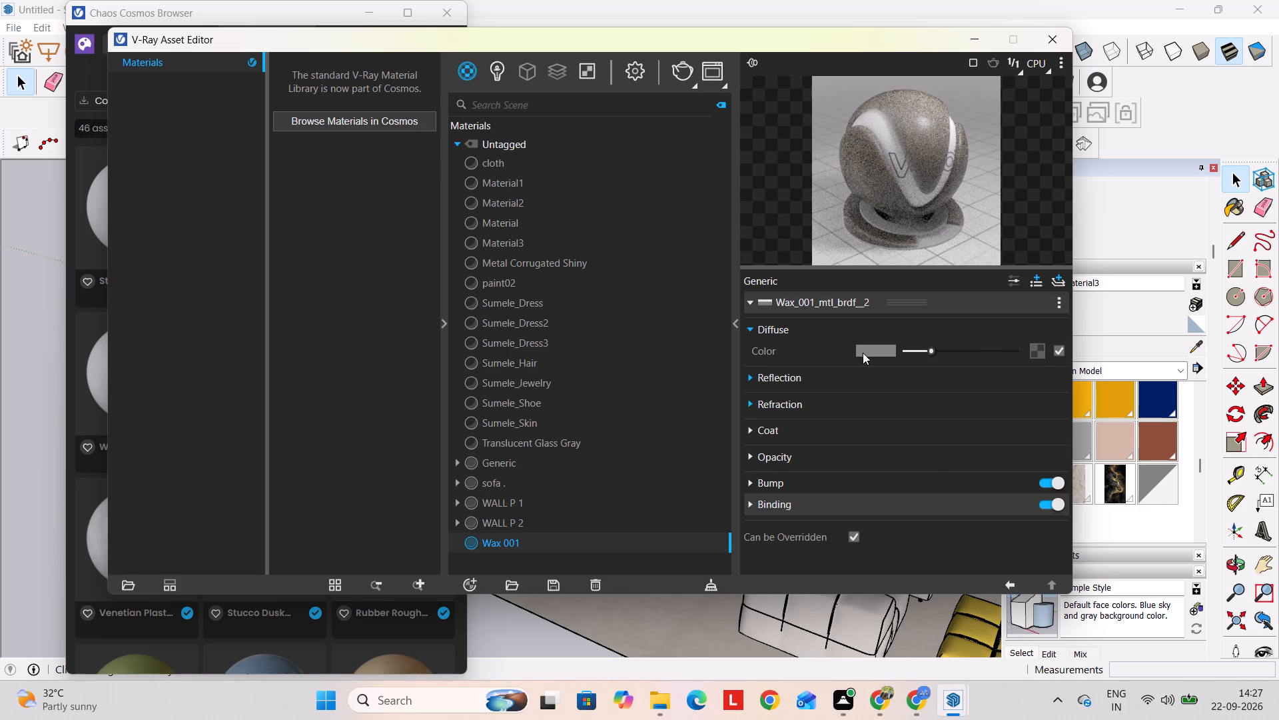
left_click(607, 248)
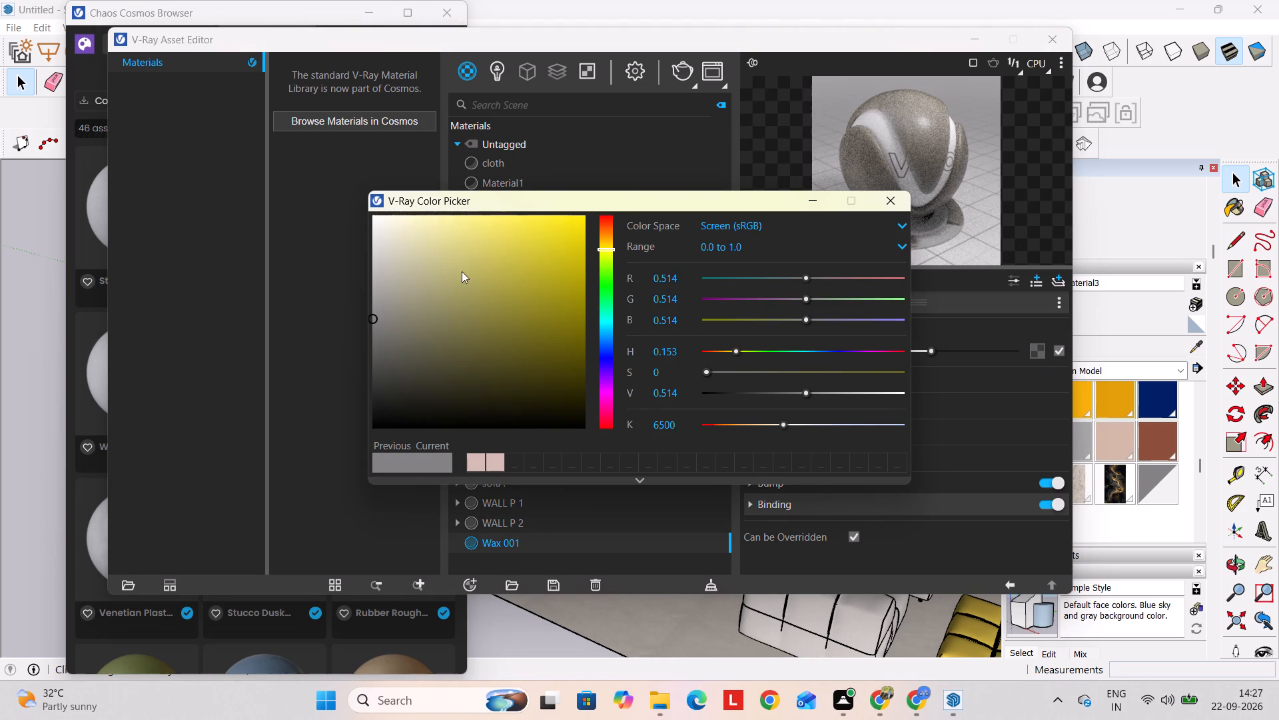
left_click_drag(447, 274, 436, 275)
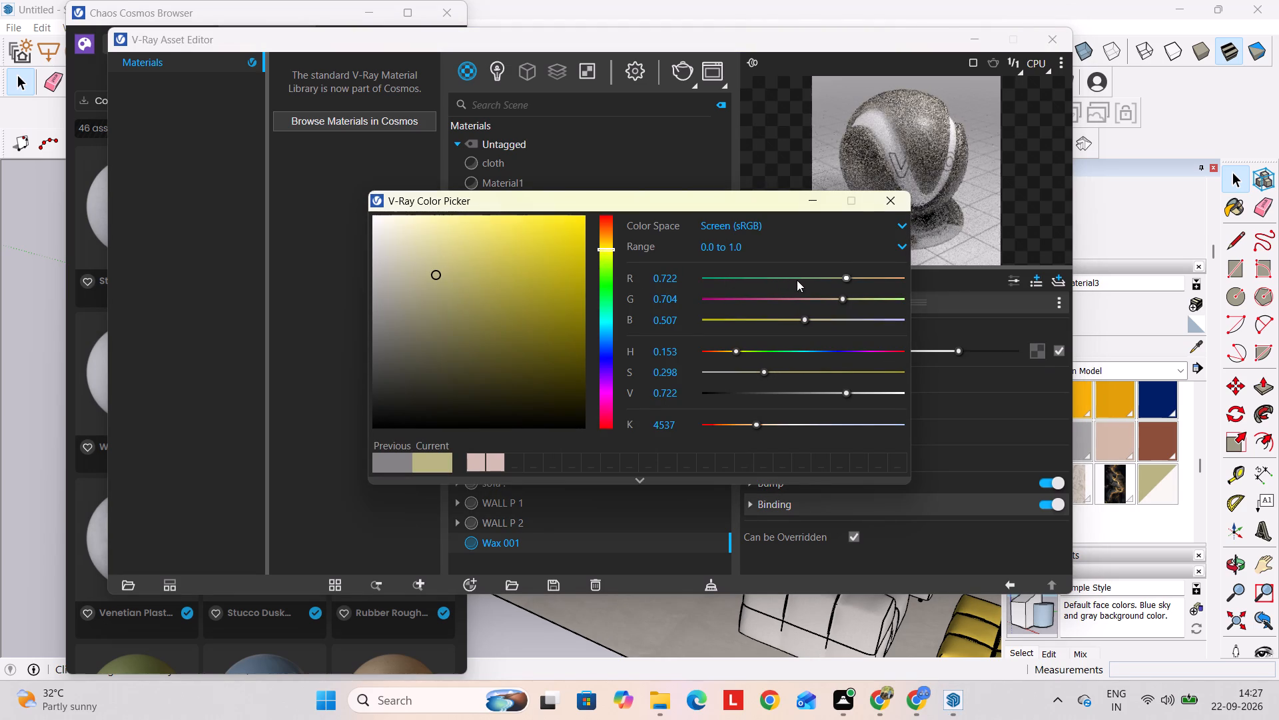
left_click_drag(436, 275, 458, 255)
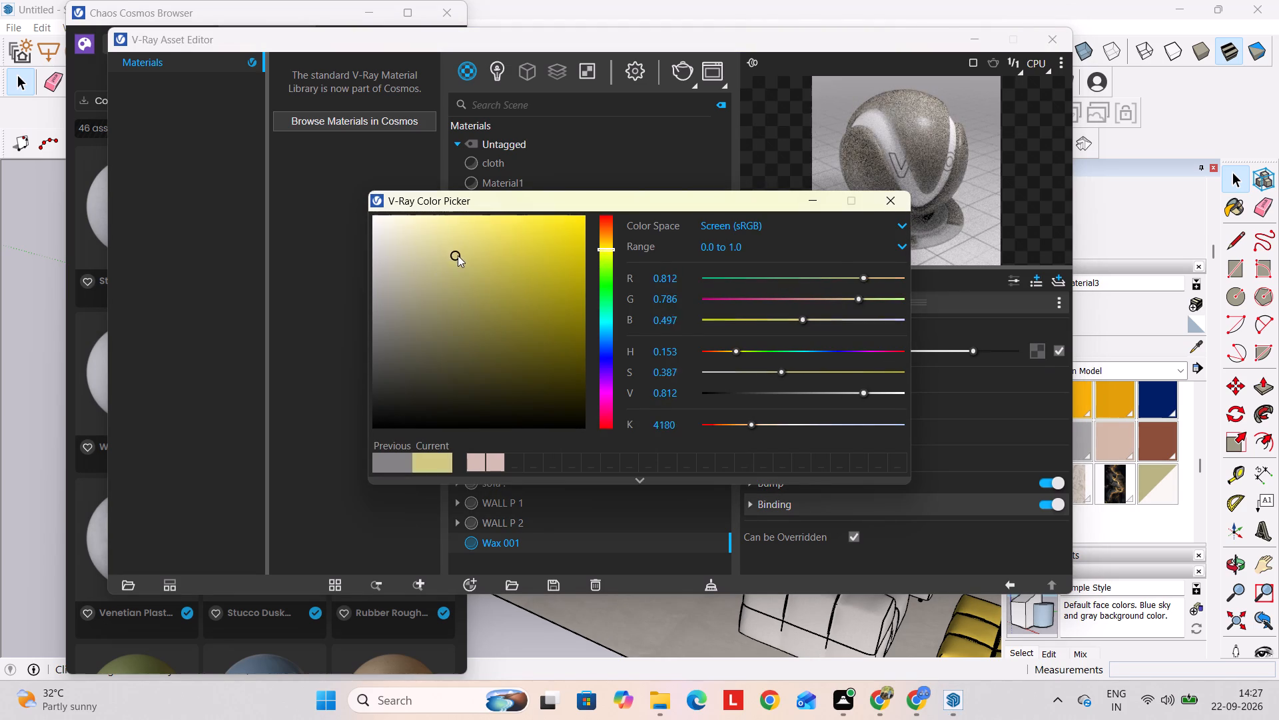
left_click_drag(458, 255, 472, 271)
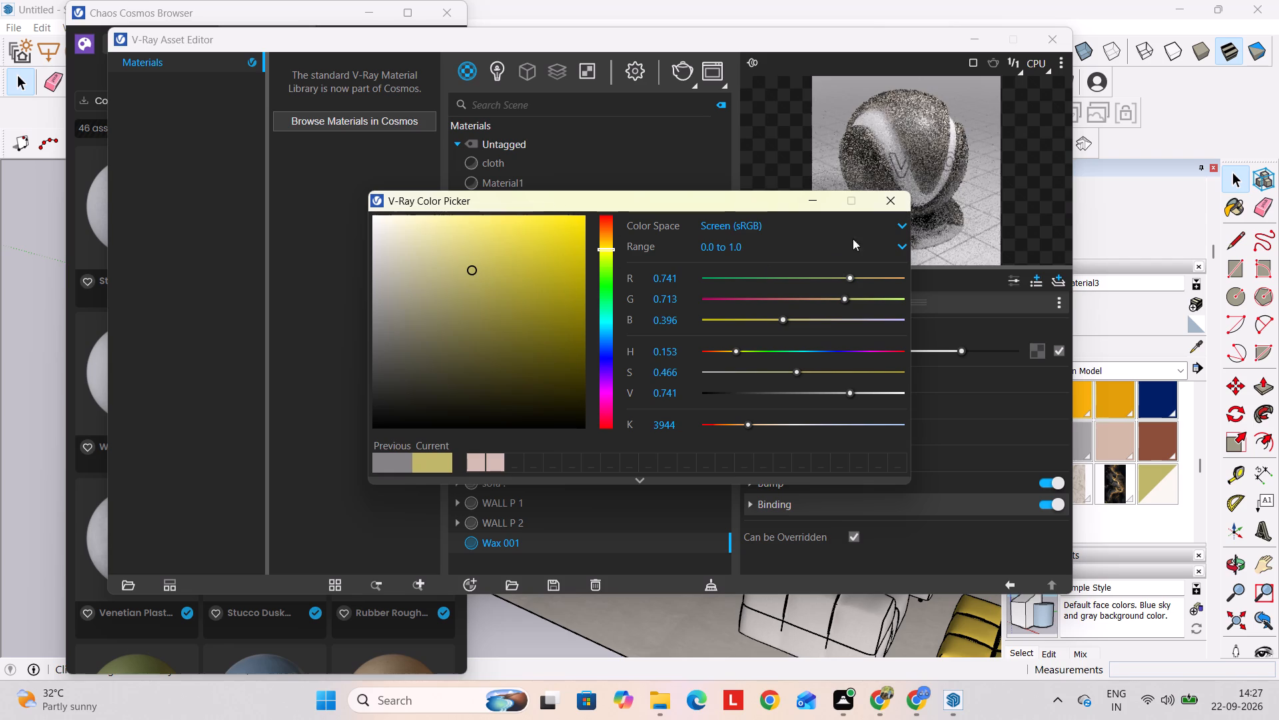
left_click(889, 203)
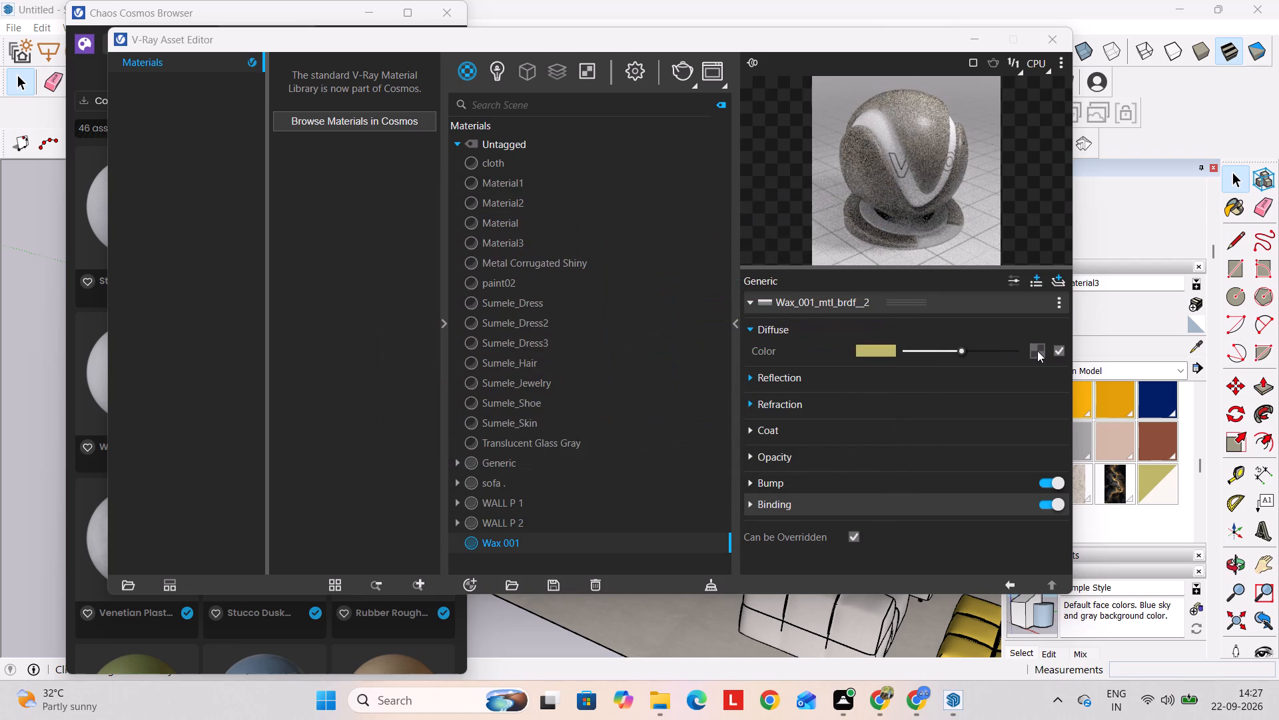
Copy the diffuse color into a Color texture assigned to the Wax 001 diffuse slot.
right_click(863, 349)
left_click(883, 379)
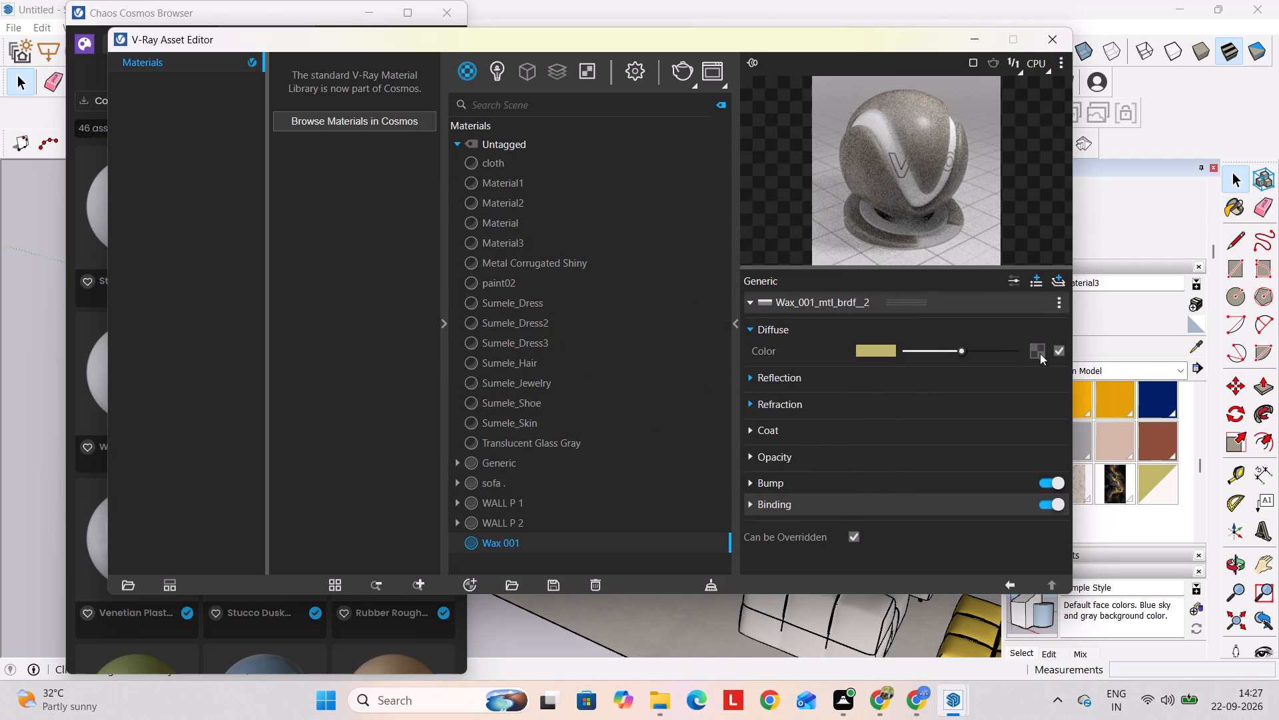
left_click(1038, 353)
left_click(945, 106)
right_click(862, 330)
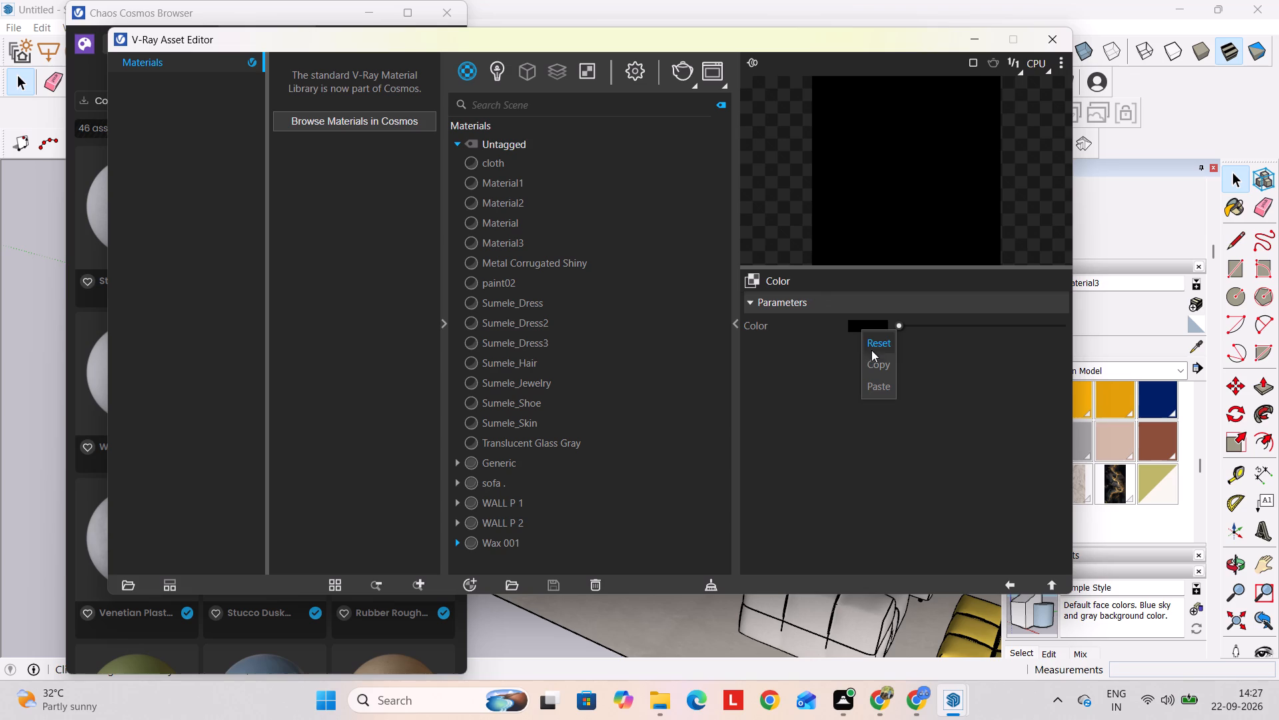
left_click(874, 379)
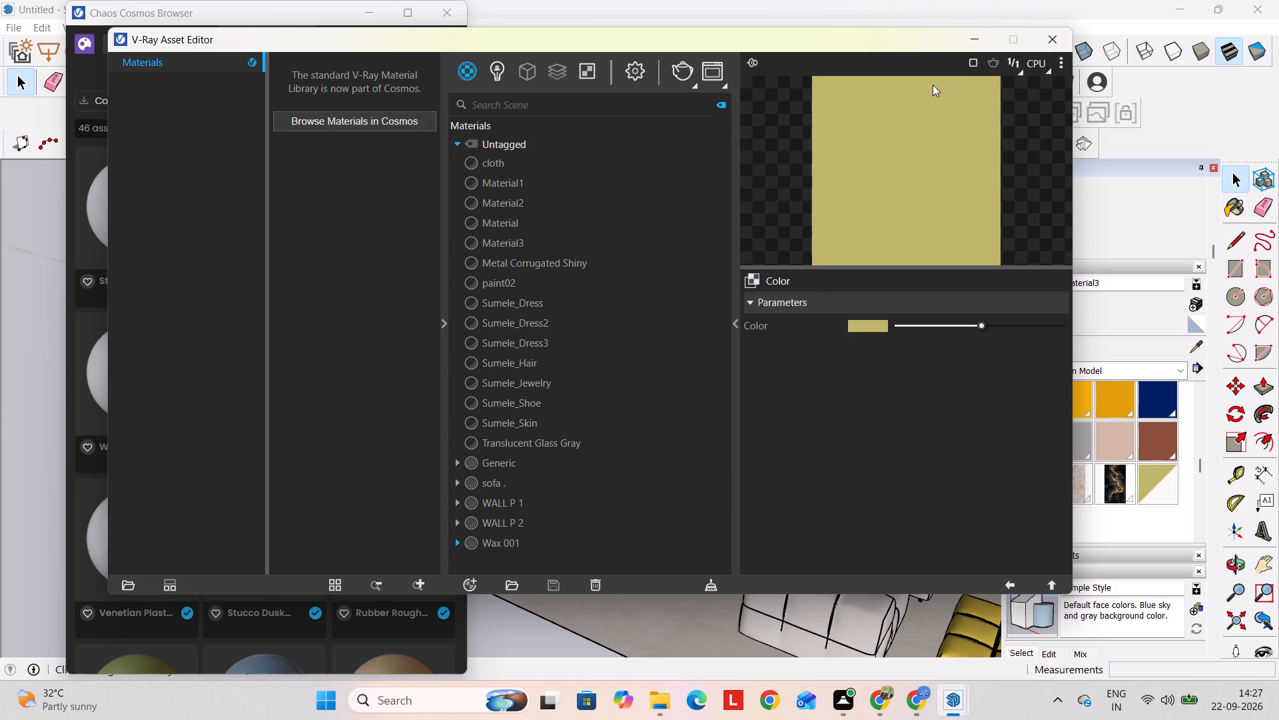
left_click(1047, 583)
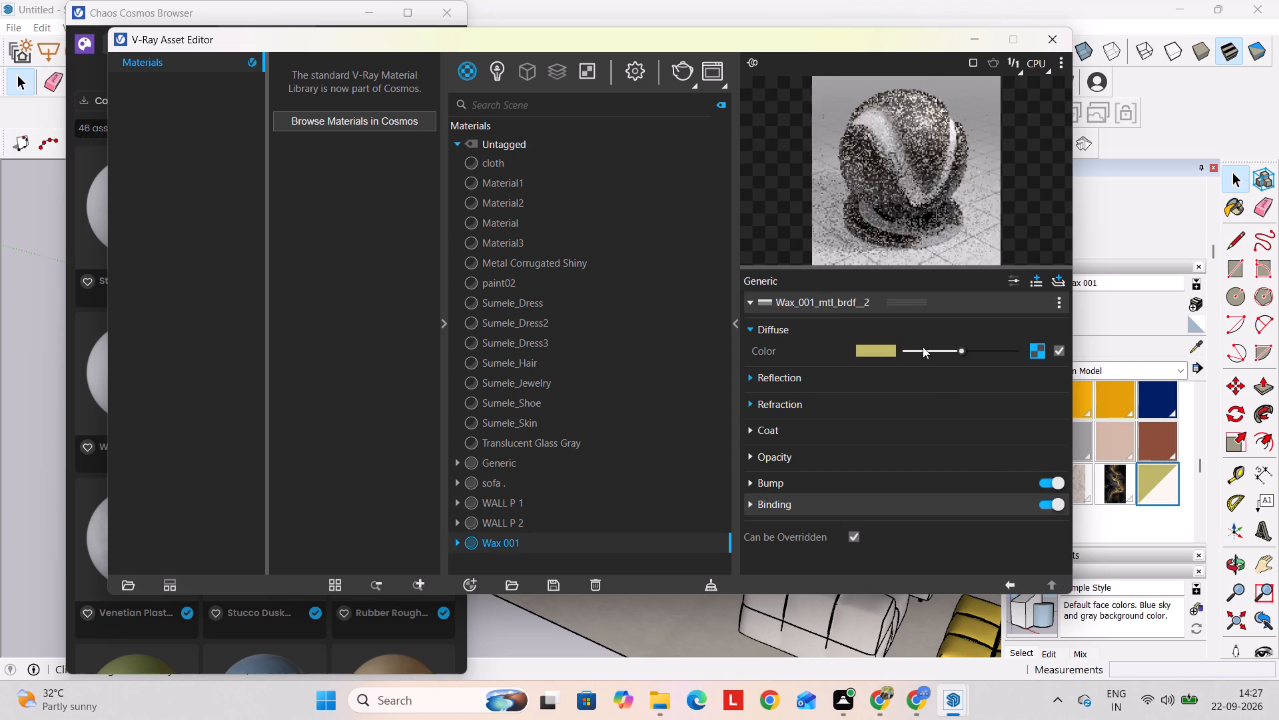
Copy the Wax 001 diffuse color onto its reflection color.
left_click(817, 383)
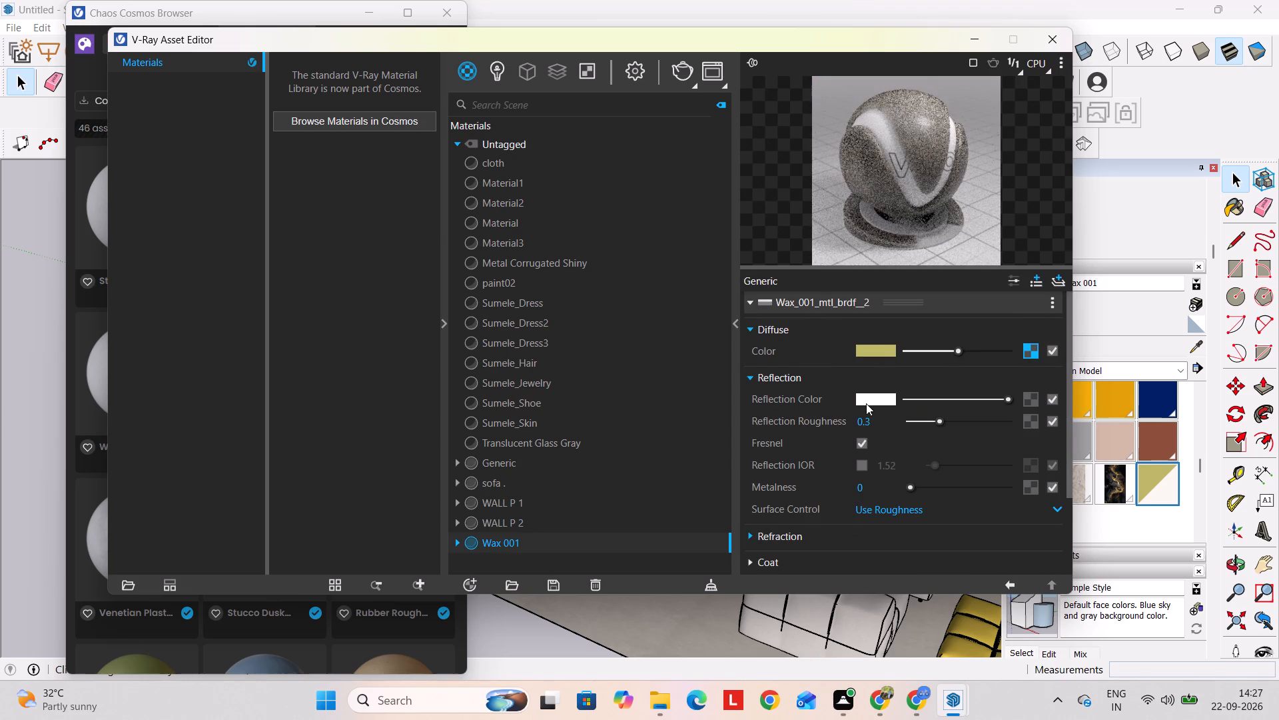
right_click(877, 352)
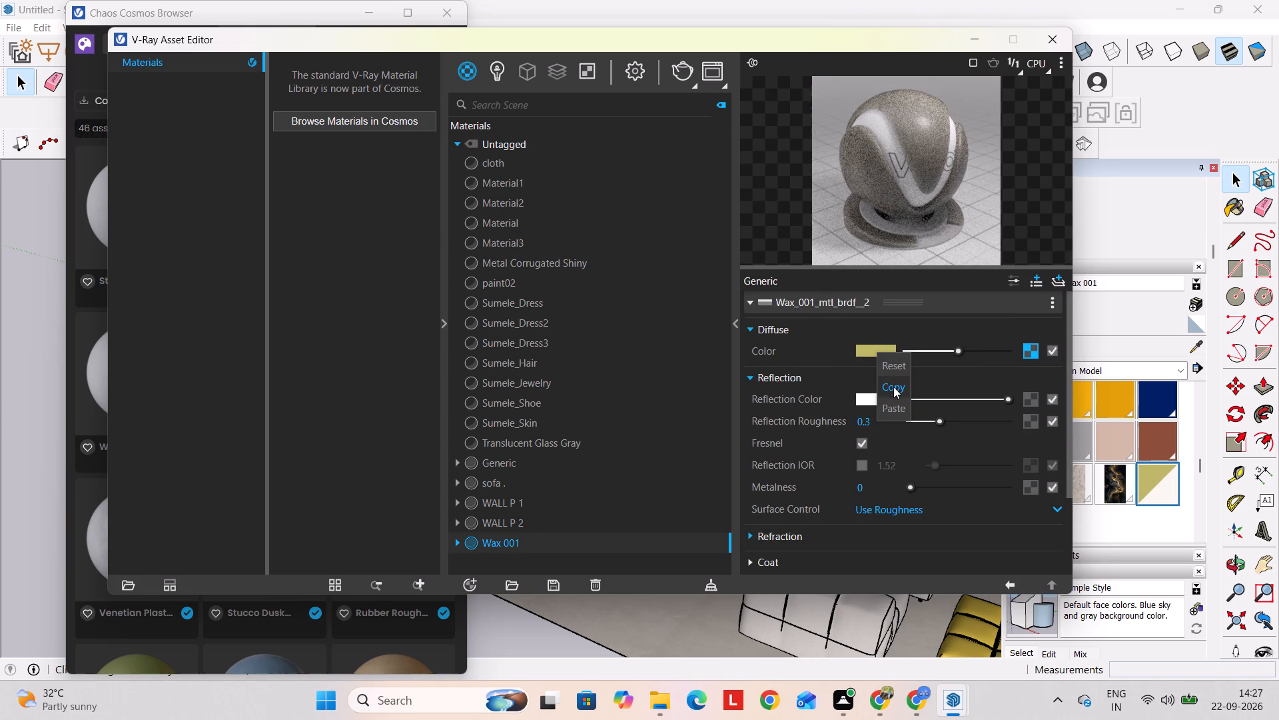
left_click(893, 387)
right_click(869, 401)
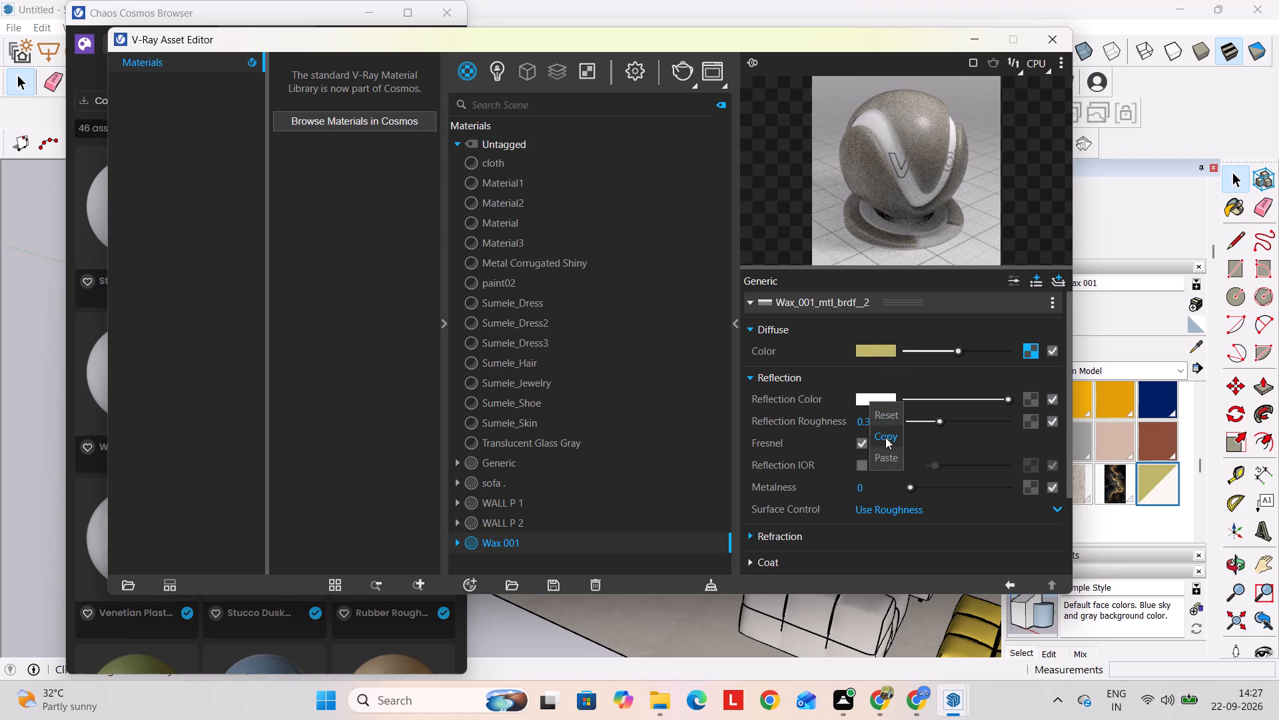
left_click(890, 452)
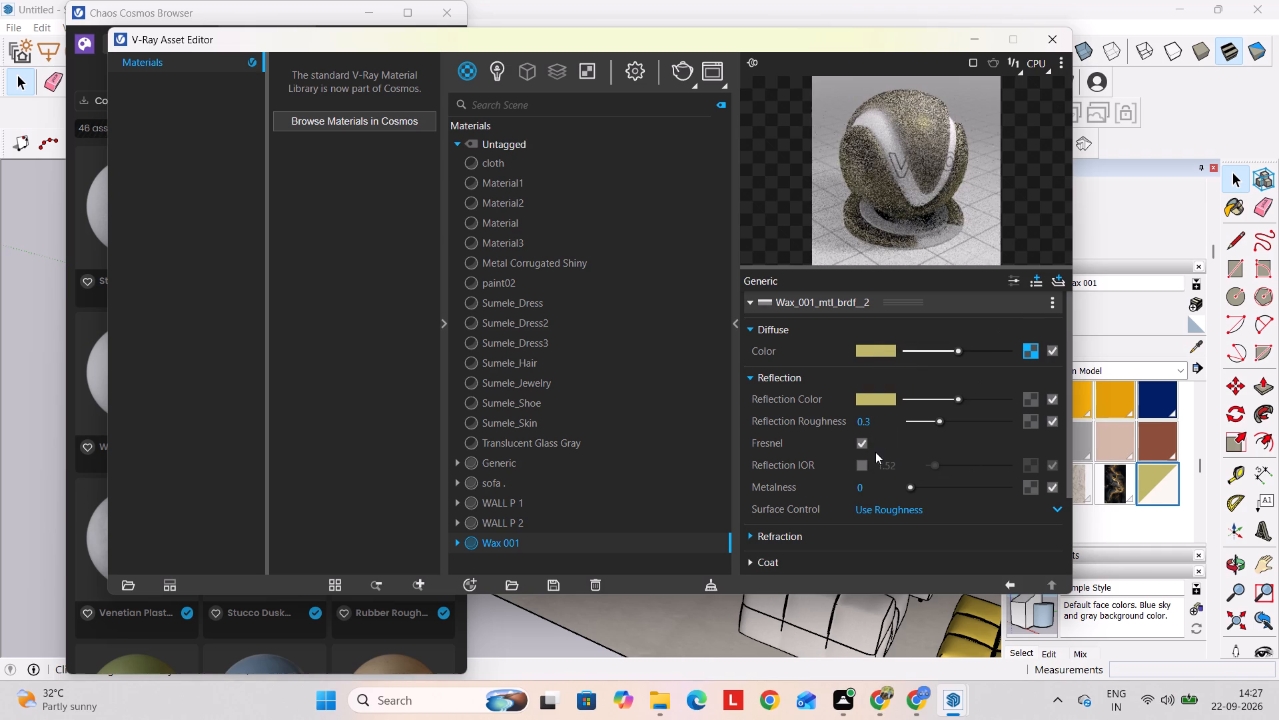
scroll(889, 435, "down", 1)
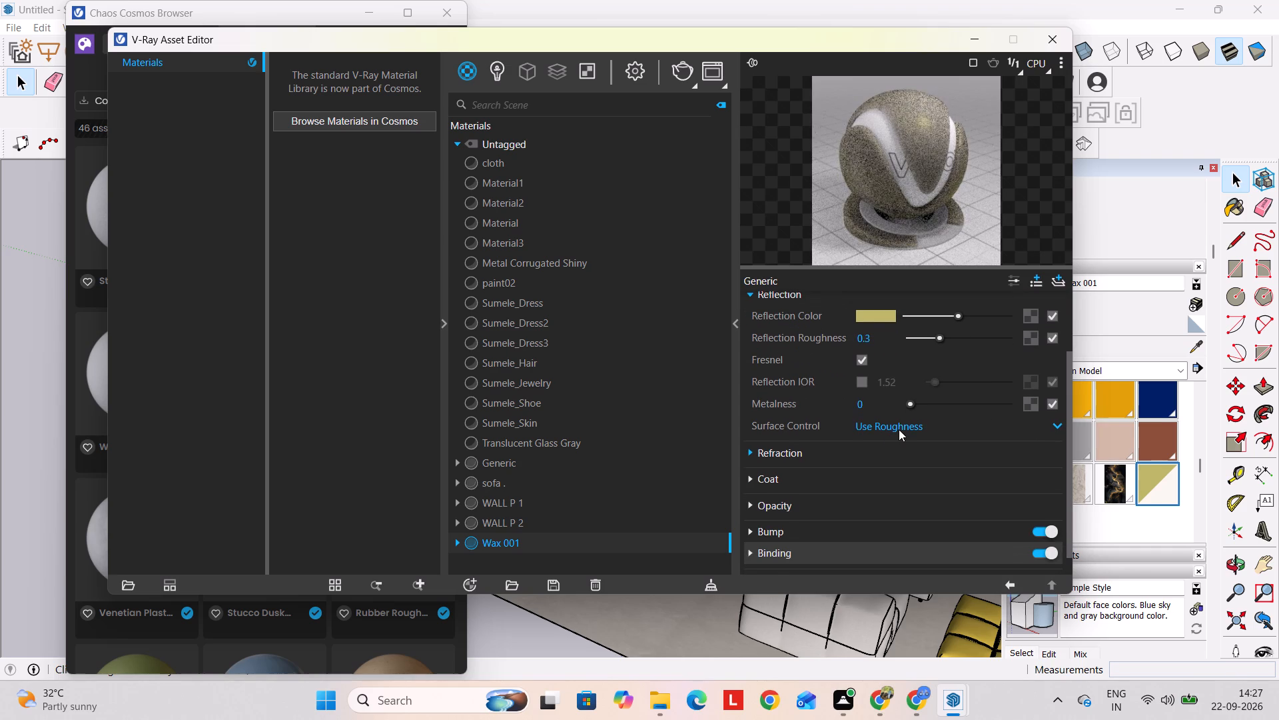
scroll(899, 429, "down", 2)
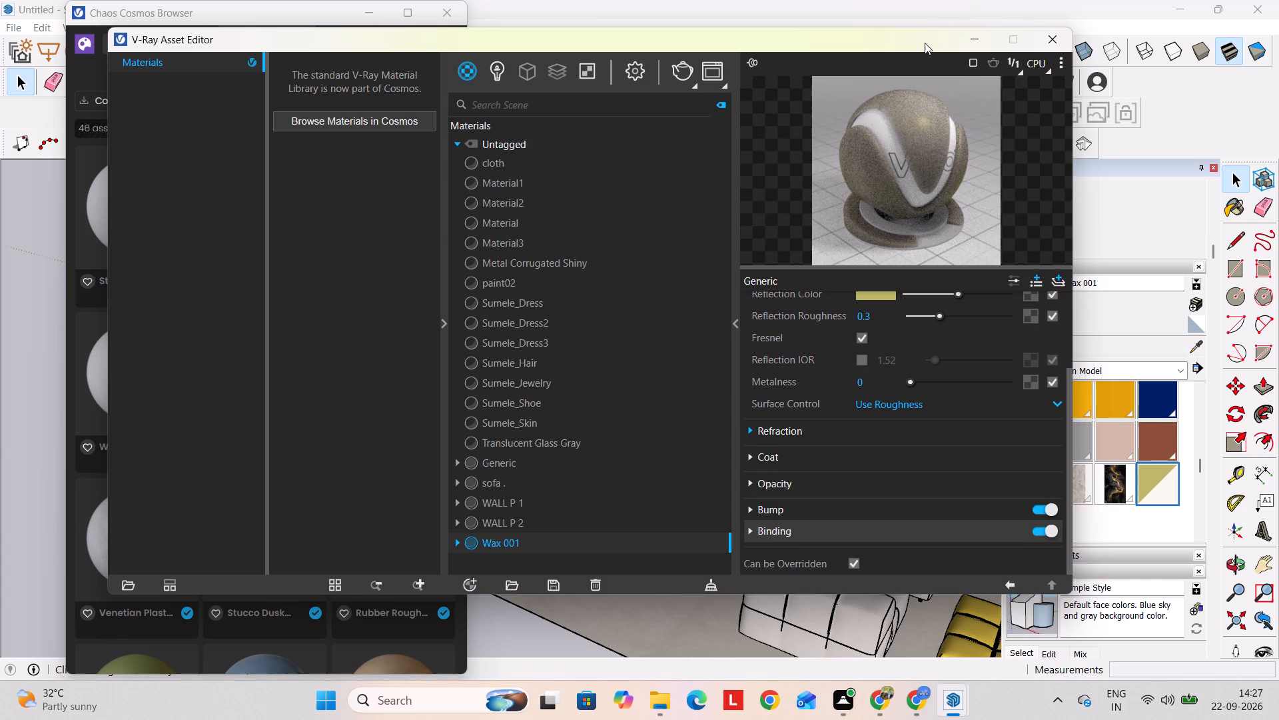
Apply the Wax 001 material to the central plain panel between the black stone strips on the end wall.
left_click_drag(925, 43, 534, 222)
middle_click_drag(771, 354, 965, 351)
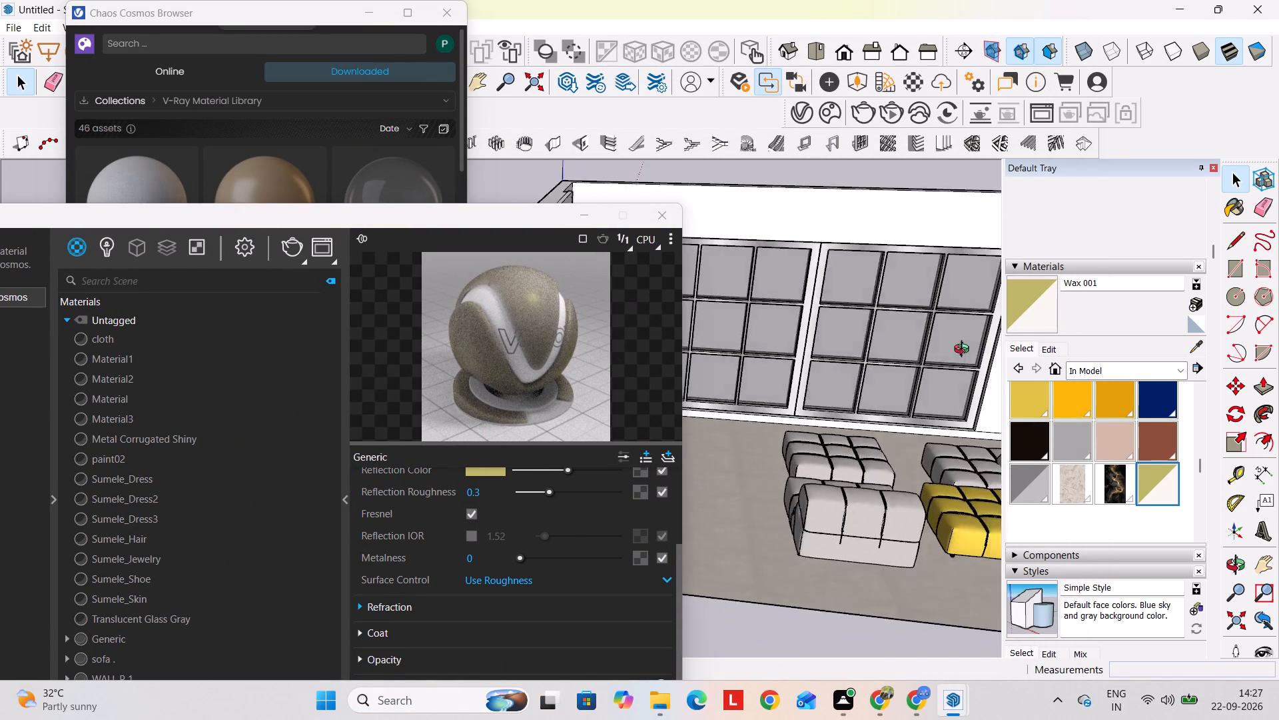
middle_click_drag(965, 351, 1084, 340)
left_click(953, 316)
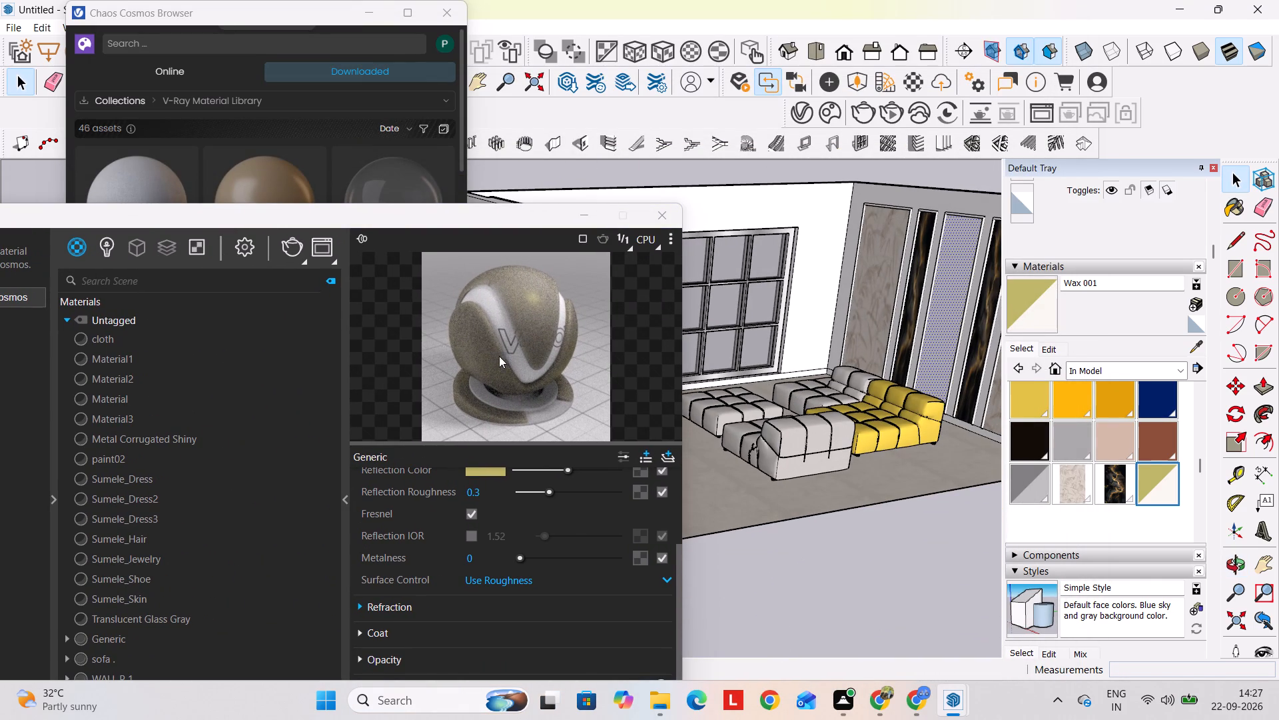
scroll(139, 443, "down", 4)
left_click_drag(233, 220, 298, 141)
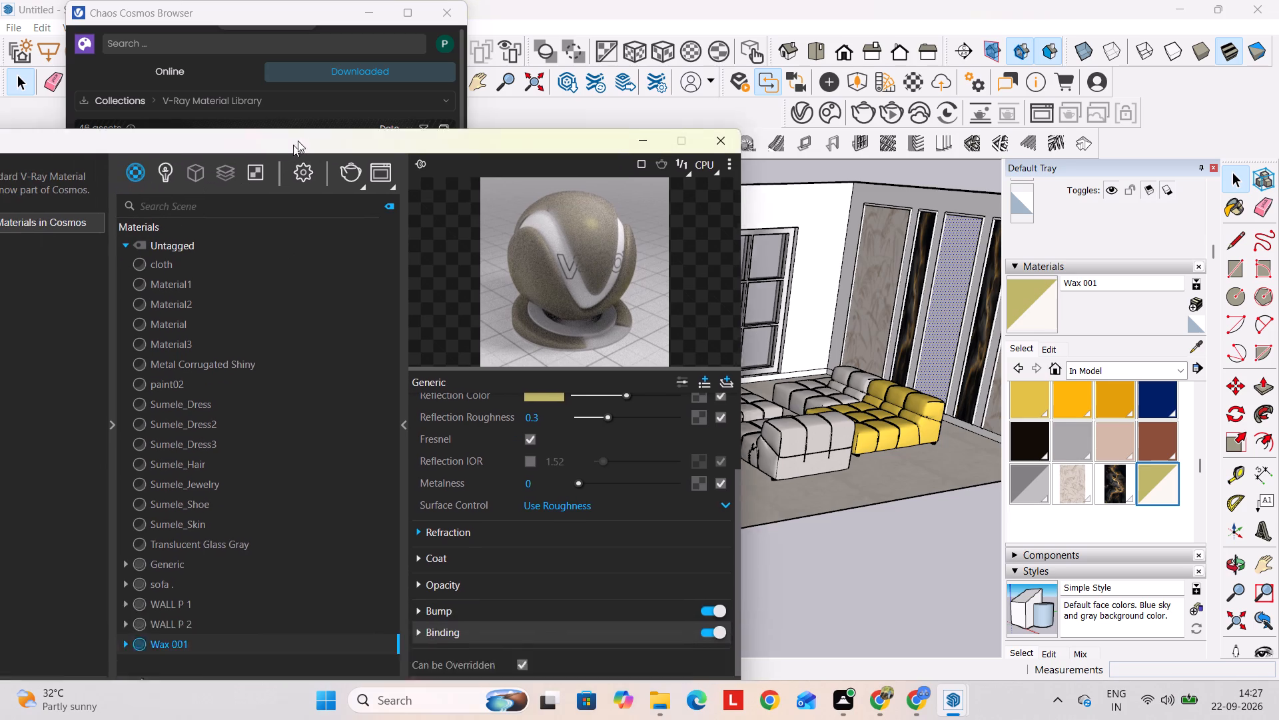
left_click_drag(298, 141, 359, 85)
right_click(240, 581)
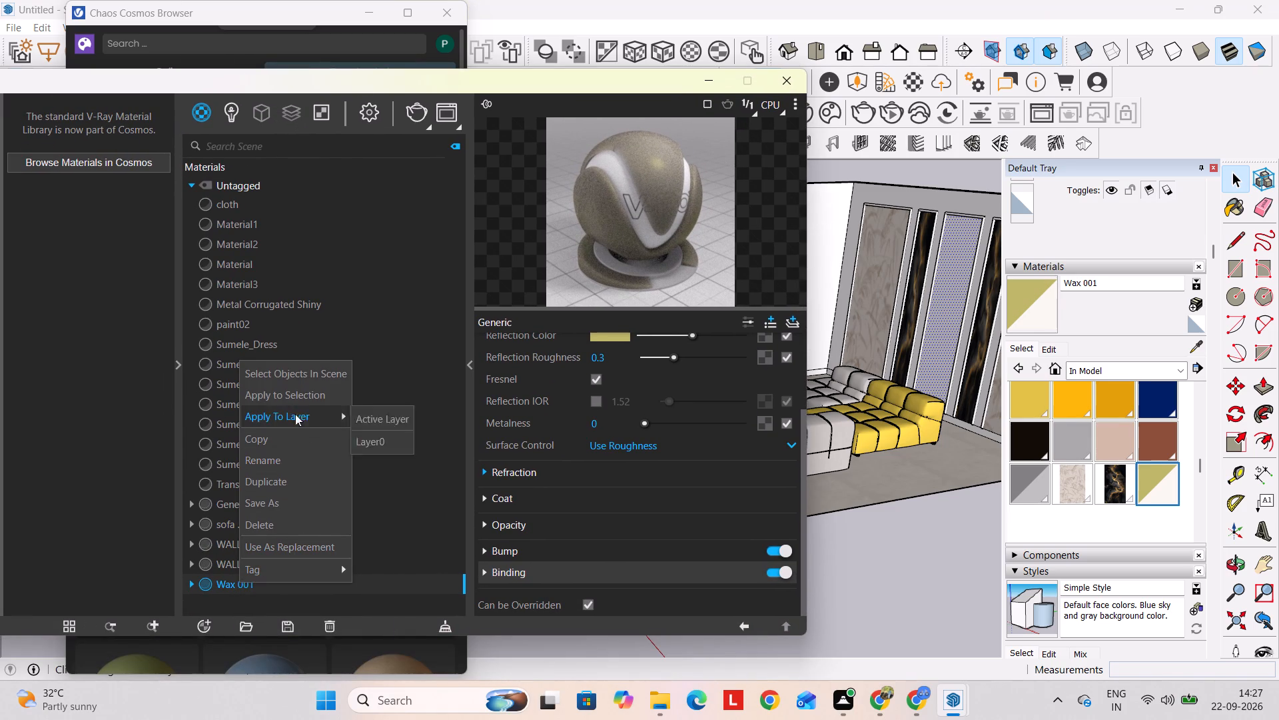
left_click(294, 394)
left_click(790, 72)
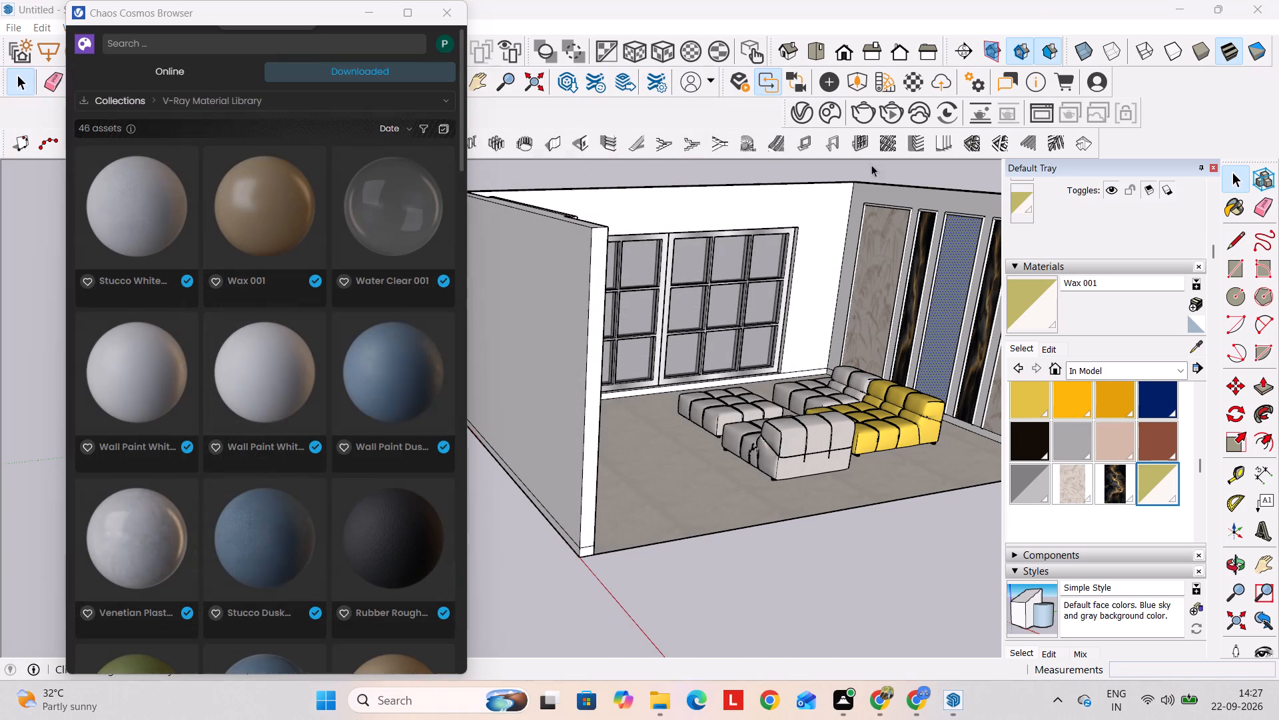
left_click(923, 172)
Import the Wall Paint Dusk Blue Matte 300cm material from the downloaded V-Ray Material Library into the scene.
scroll(941, 289, "up", 2)
middle_click_drag(843, 339, 935, 342)
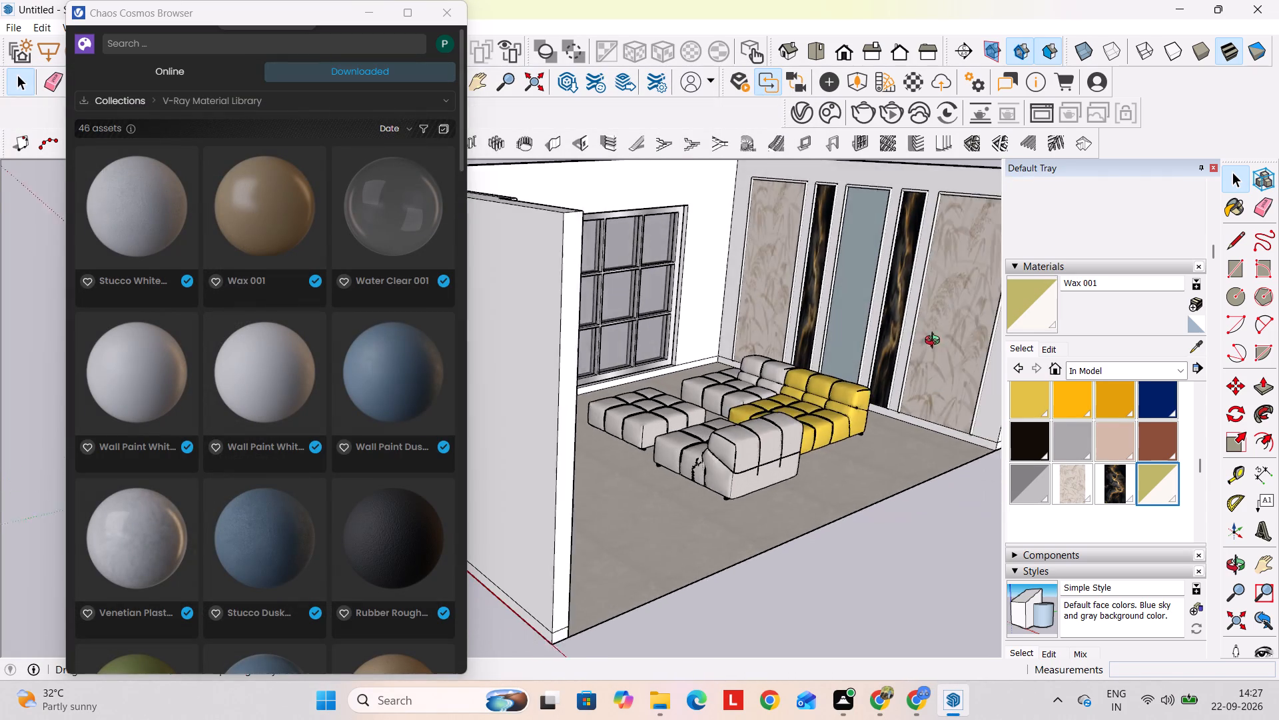
middle_click_drag(935, 342, 937, 339)
scroll(855, 309, "up", 9)
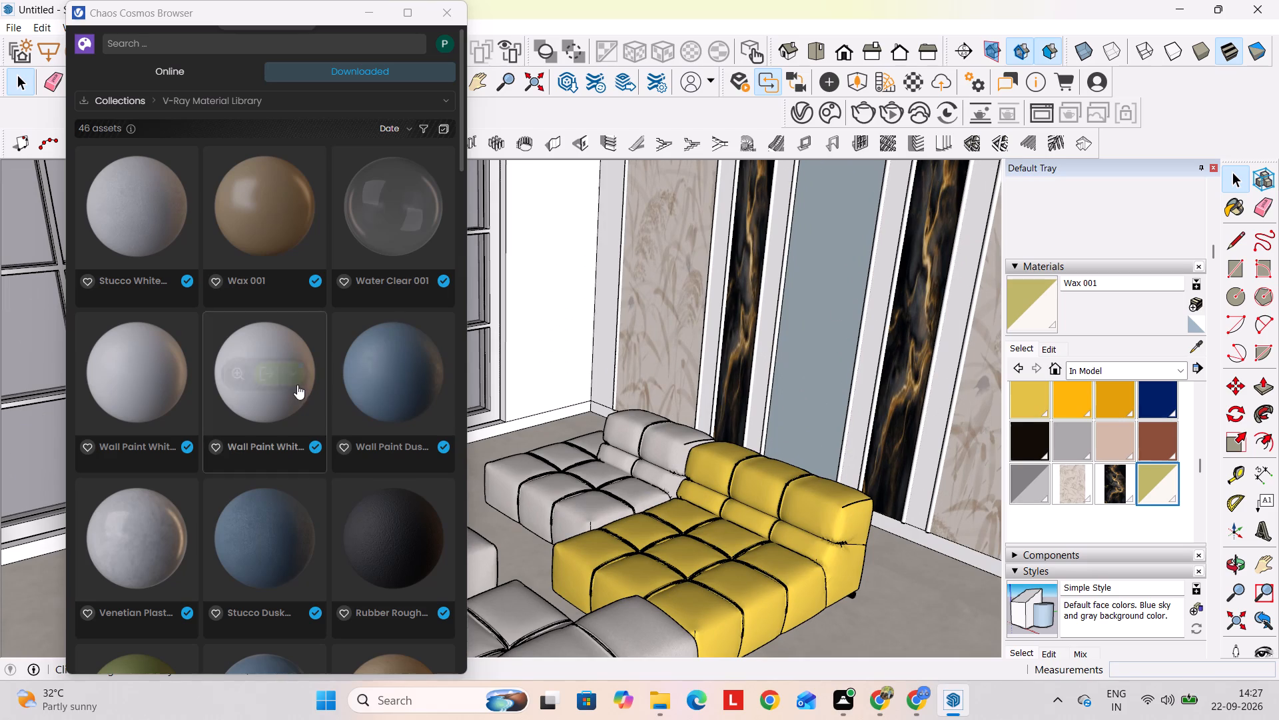
left_click(363, 389)
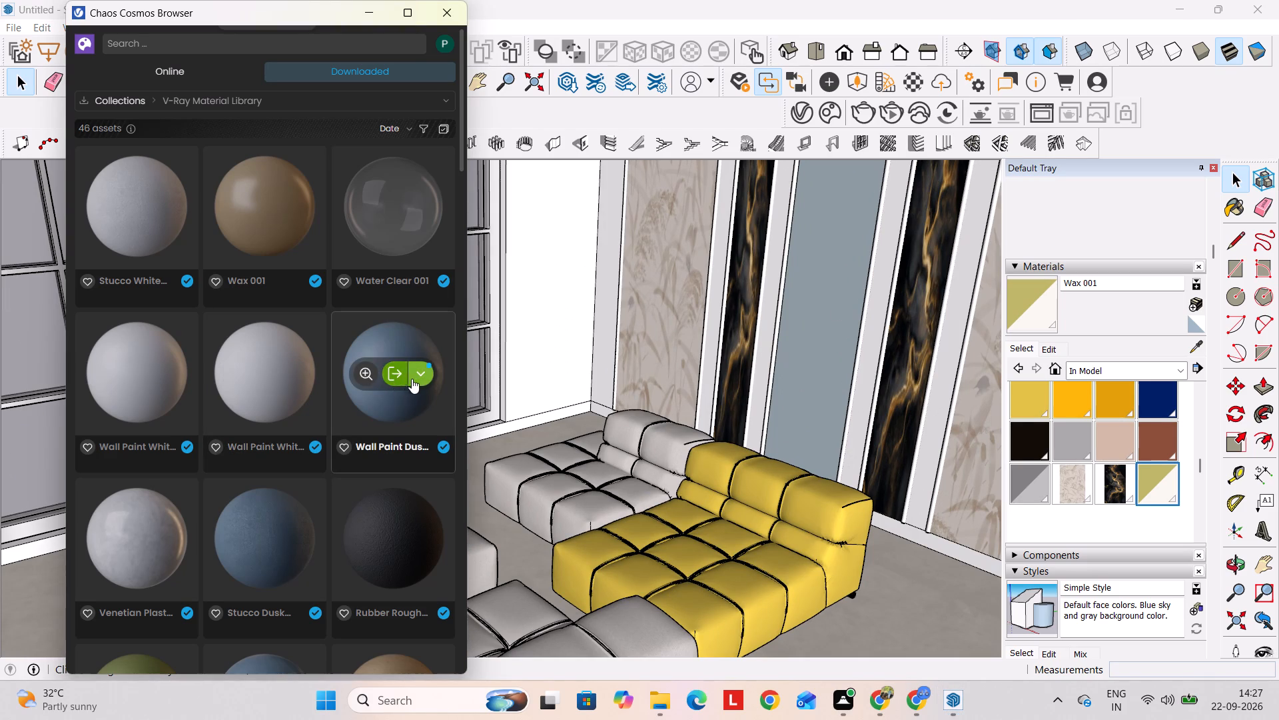
left_click(417, 375)
left_click(402, 375)
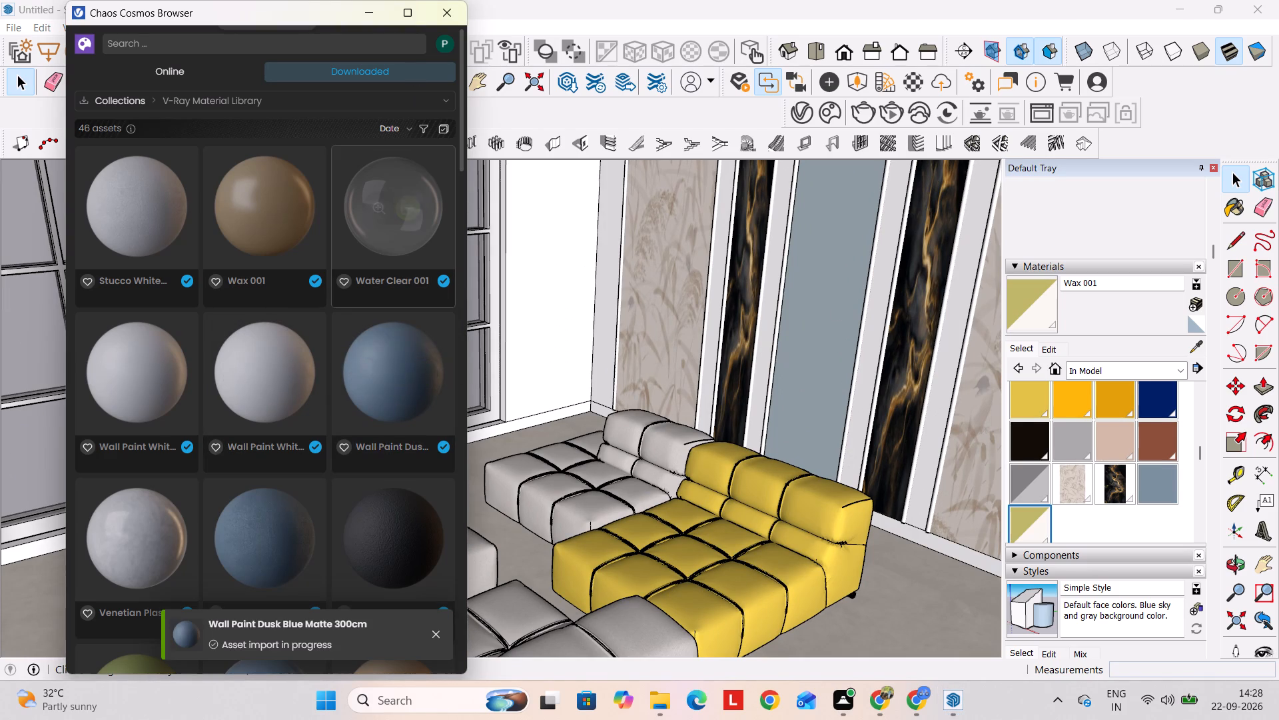
Apply Wall Paint Dusk Blue Matte 300cm to the end wall's central panel, closing the V-Ray Asset Editor and Chaos Cosmos Browser.
left_click(804, 115)
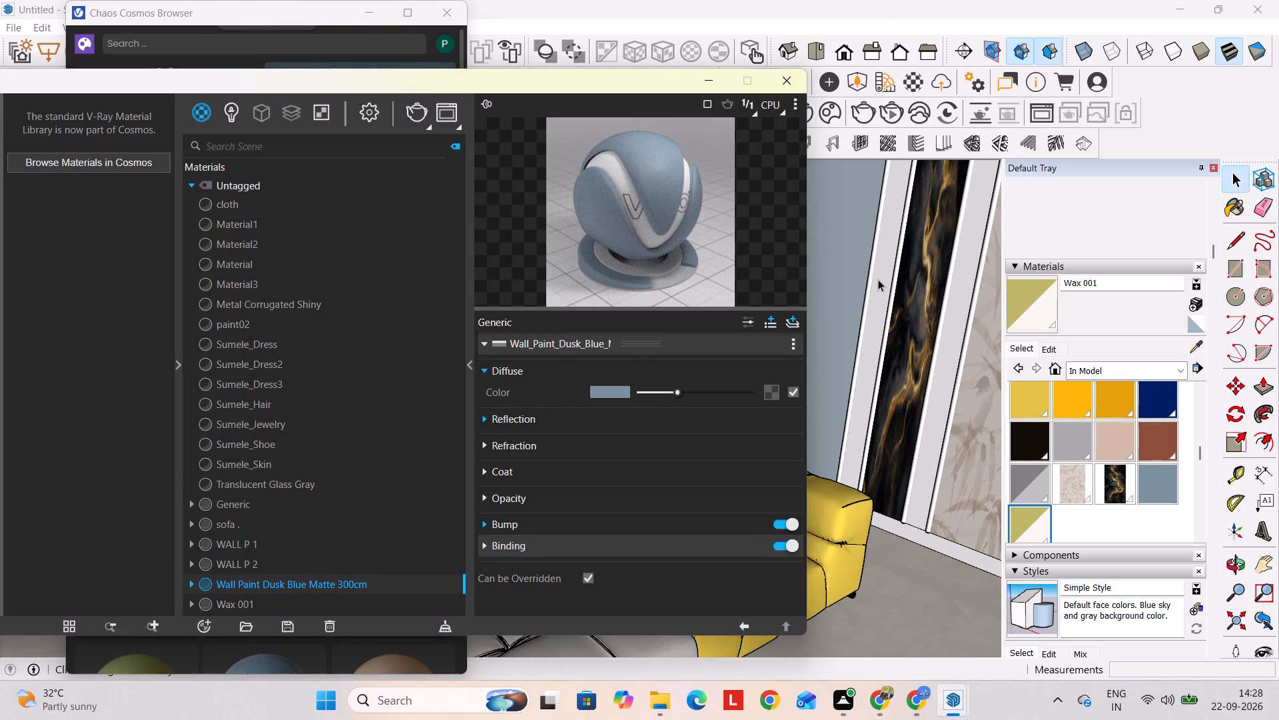
left_click(855, 265)
right_click(292, 581)
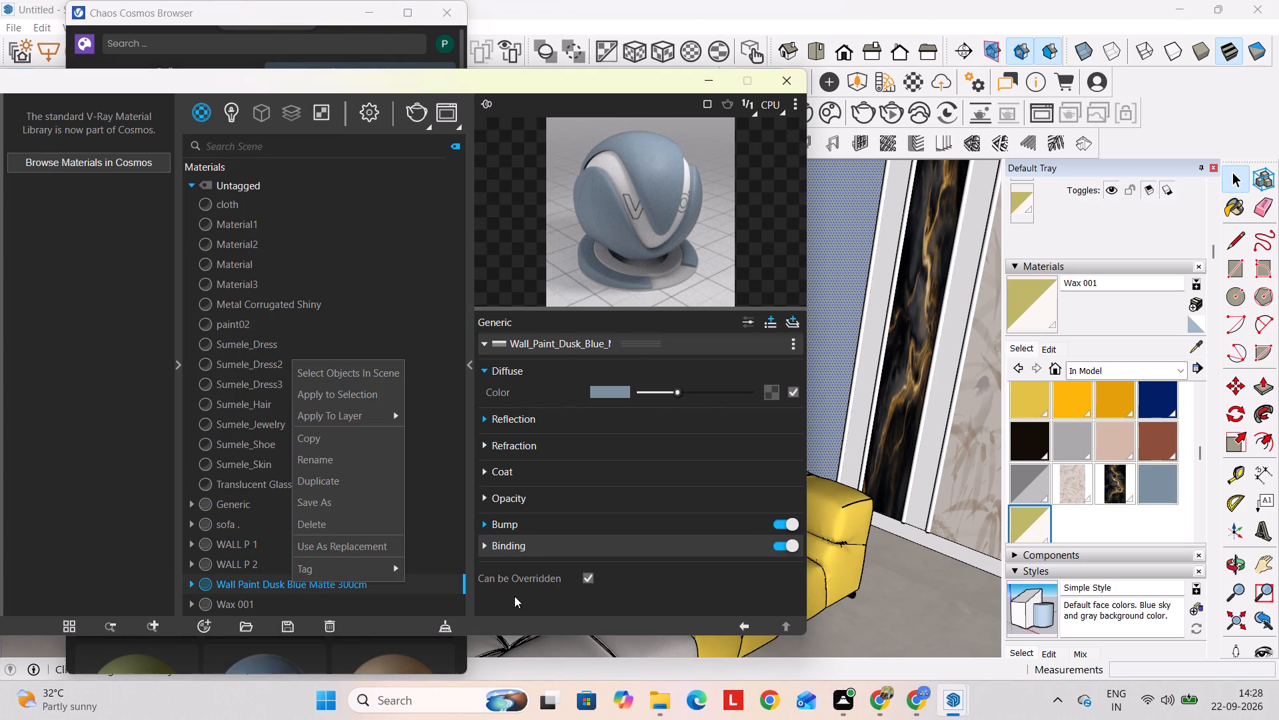
left_click(352, 393)
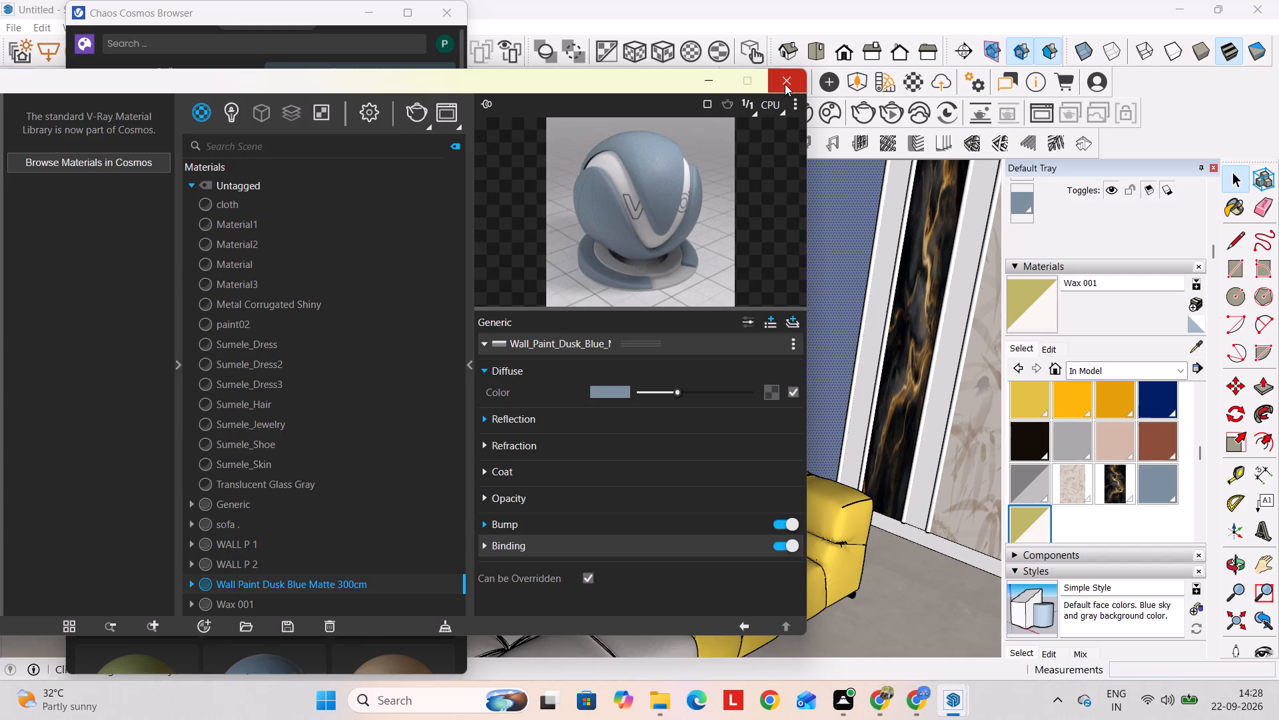
left_click(785, 83)
scroll(631, 357, "down", 1)
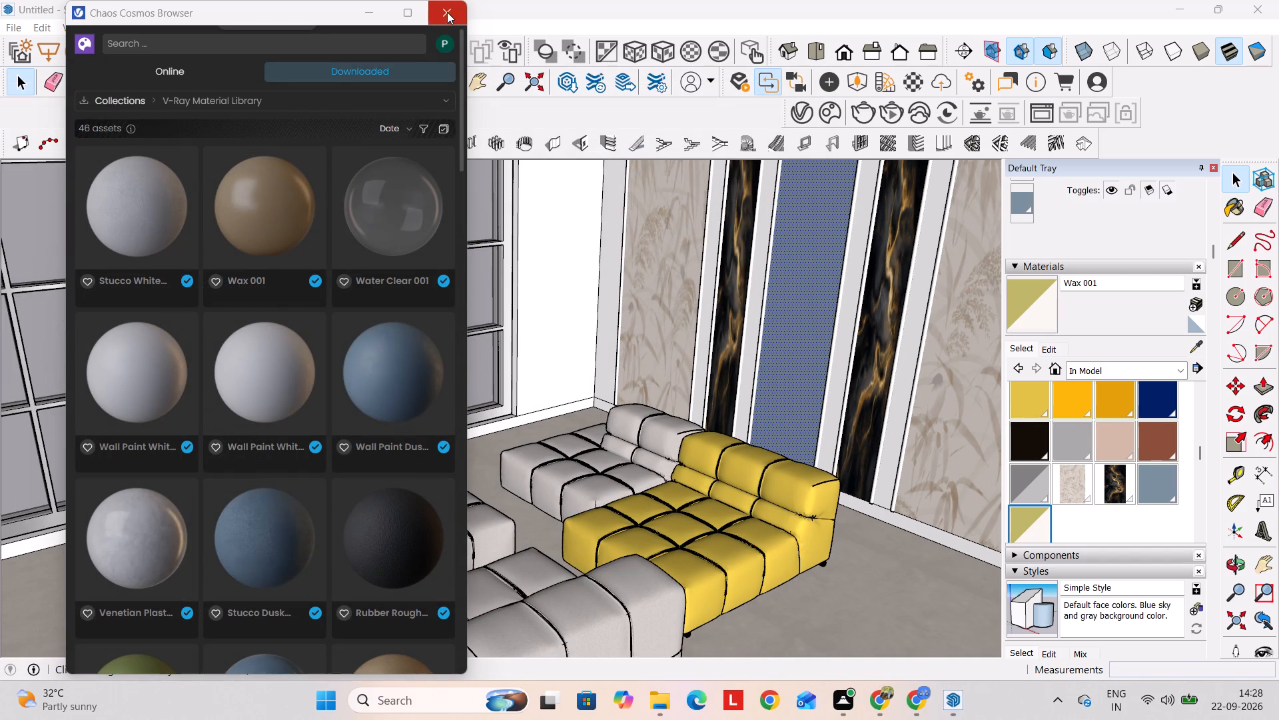
left_click(447, 12)
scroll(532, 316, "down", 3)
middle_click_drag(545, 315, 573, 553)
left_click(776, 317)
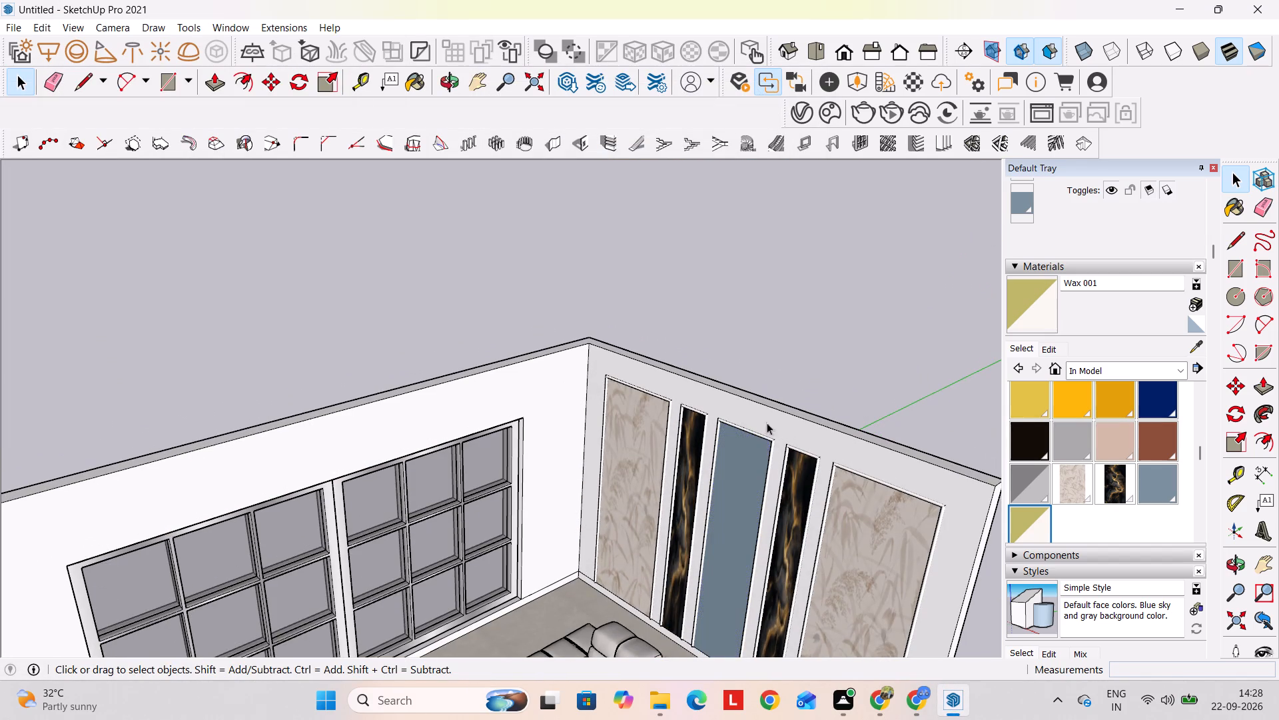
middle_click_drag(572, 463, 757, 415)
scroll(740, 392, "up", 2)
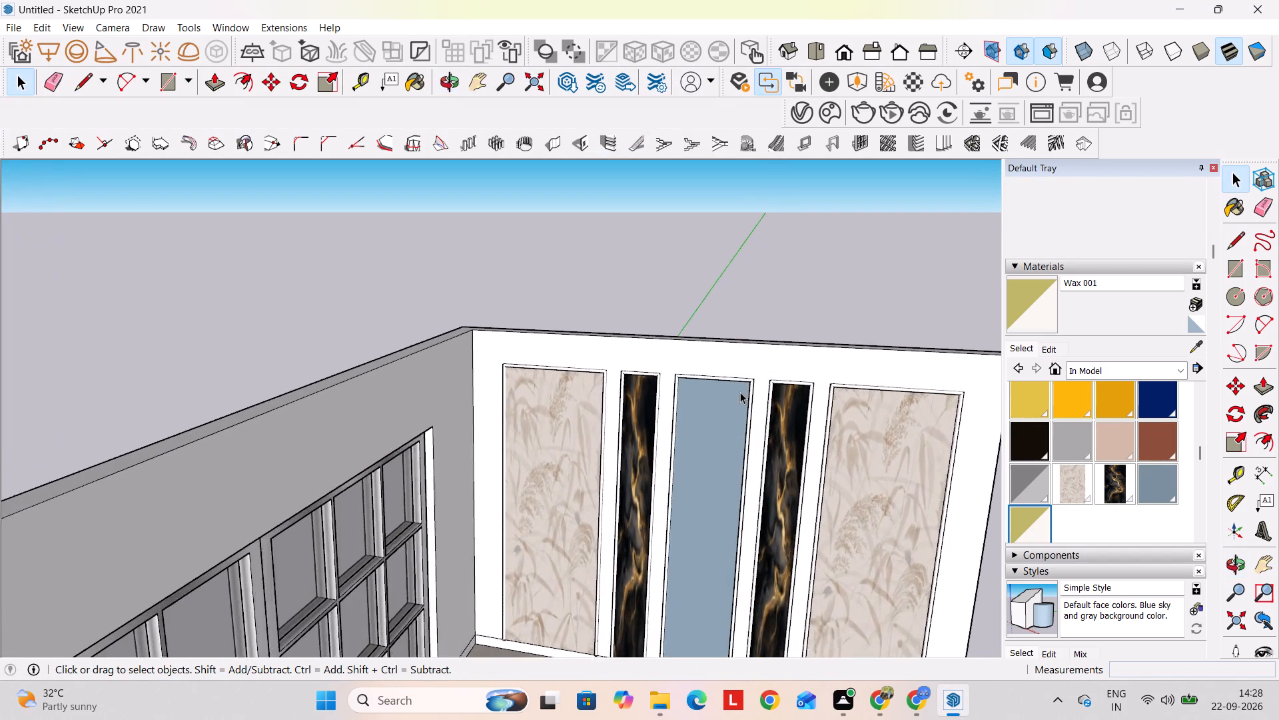
Reopen the V-Ray Material Library in the Chaos Cosmos Browser alongside the V-Ray Asset Editor and look through the downloaded materials.
scroll(740, 392, "up", 2)
middle_click_drag(765, 403, 657, 364)
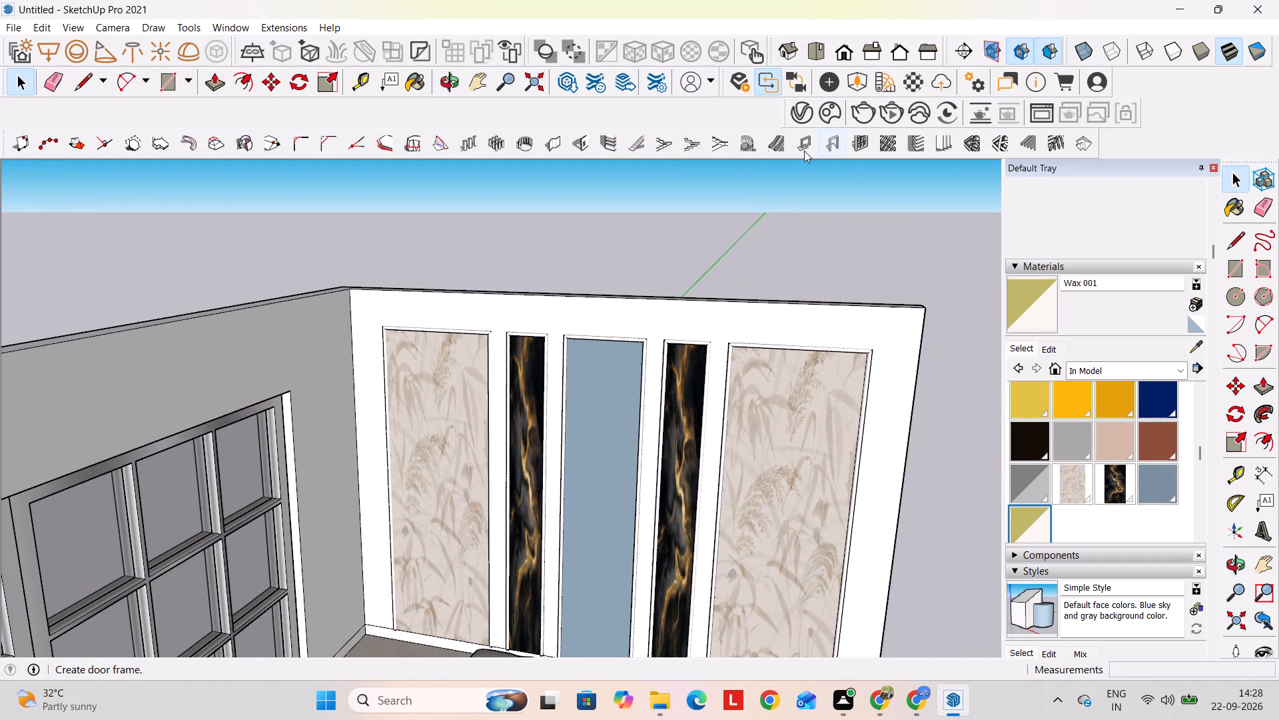
left_click(807, 107)
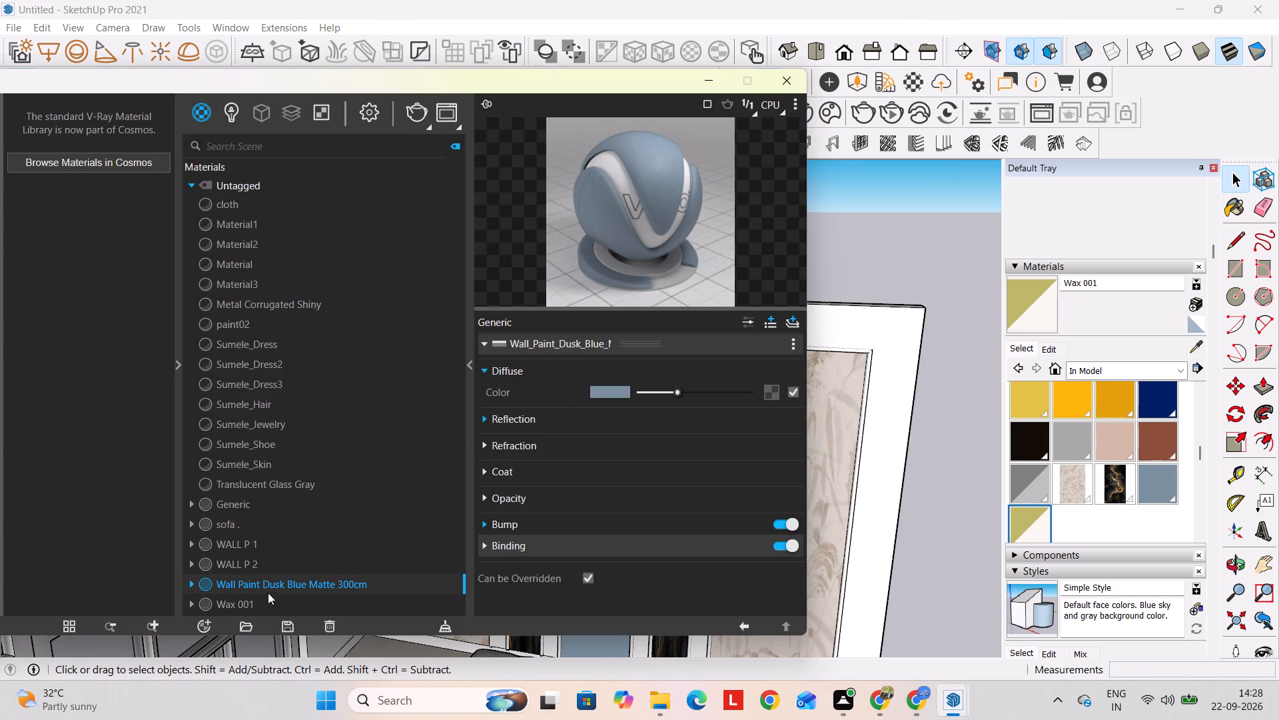
left_click_drag(199, 85, 402, 44)
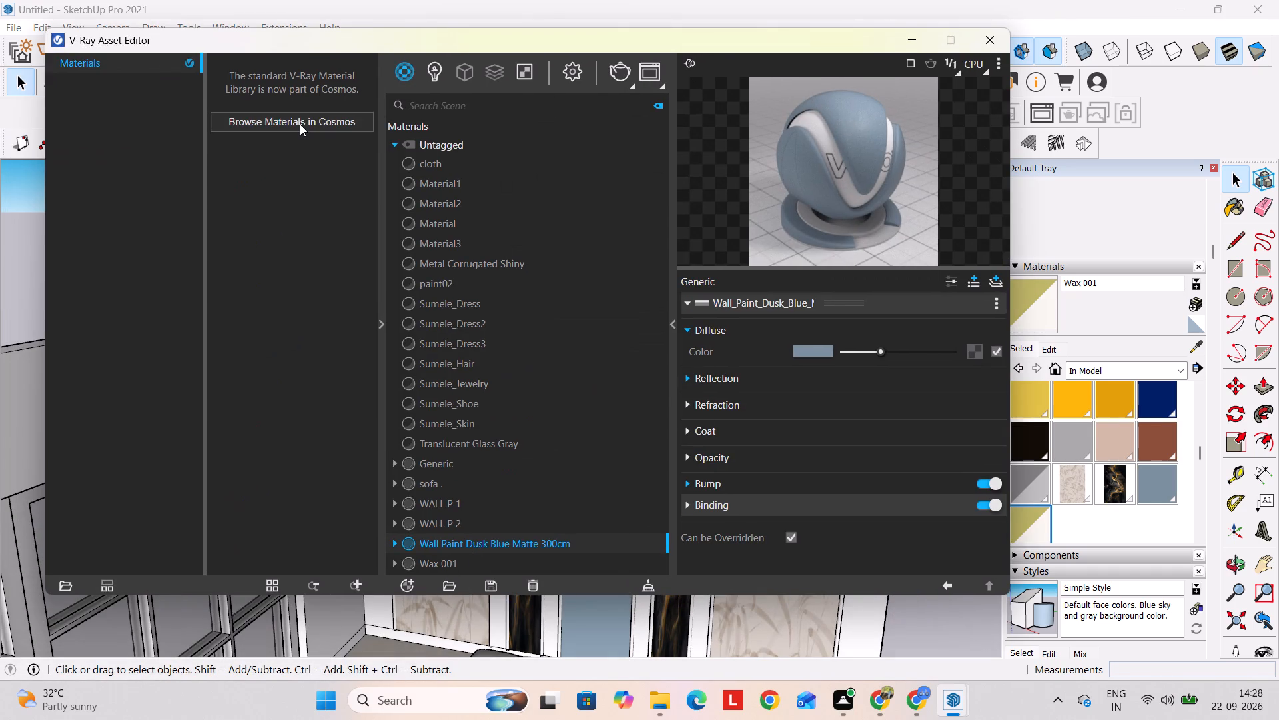
left_click(300, 124)
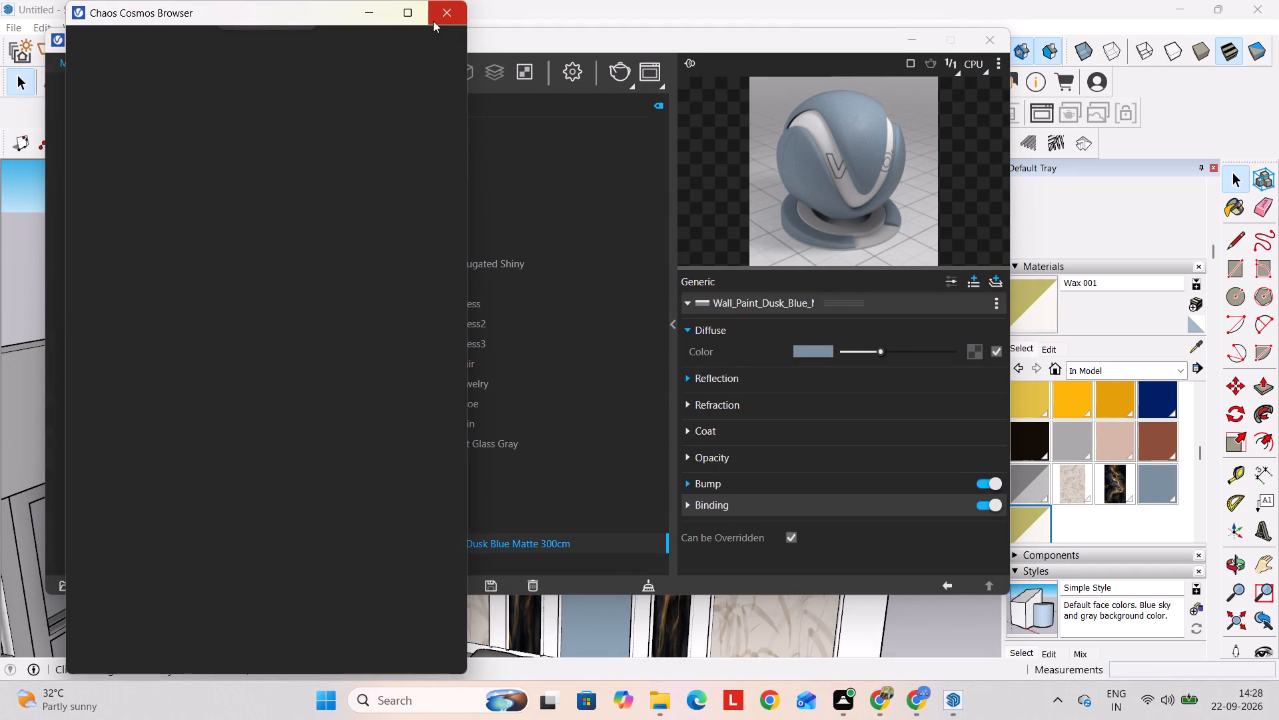
left_click(440, 9)
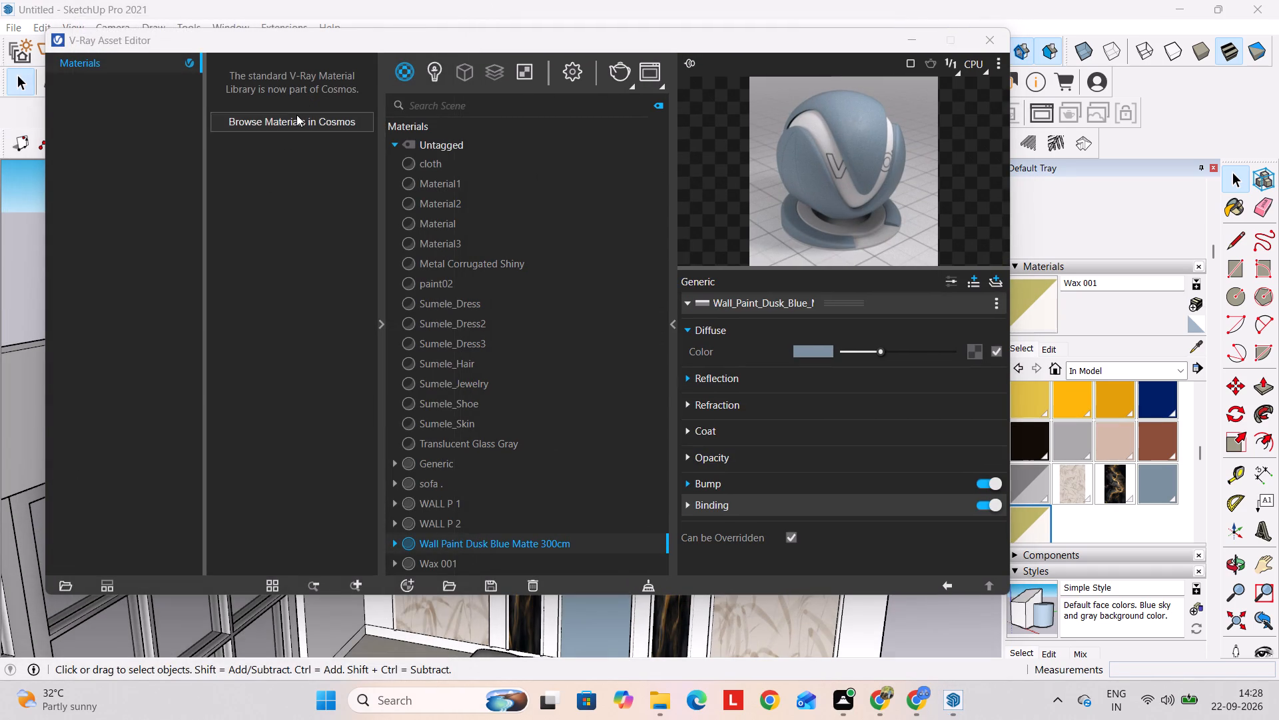
left_click(296, 115)
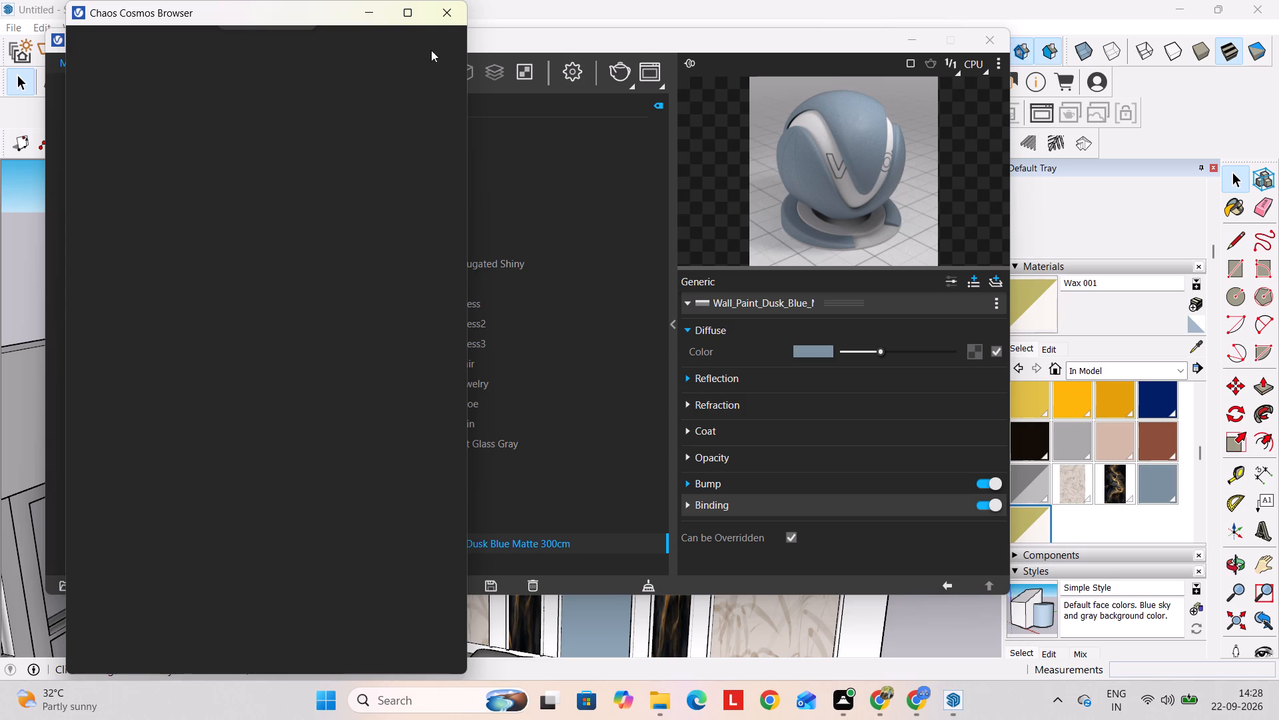
scroll(363, 343, "down", 3)
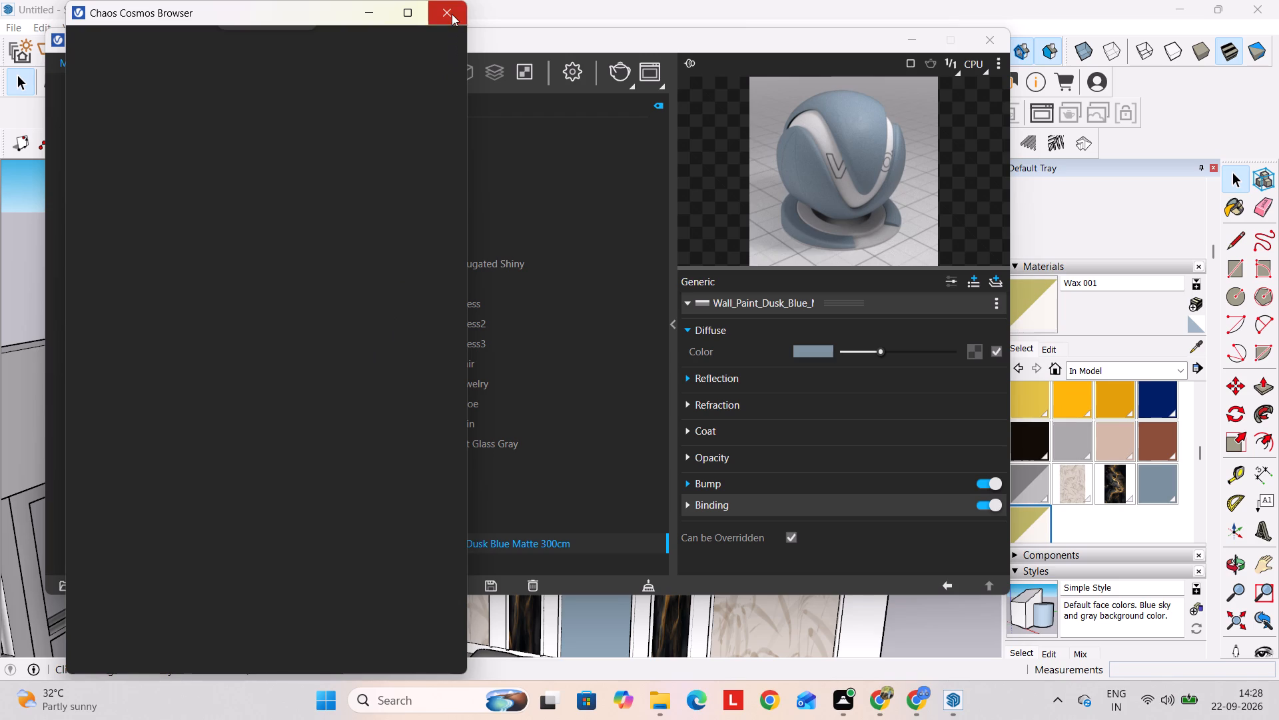
left_click(452, 14)
left_click(341, 126)
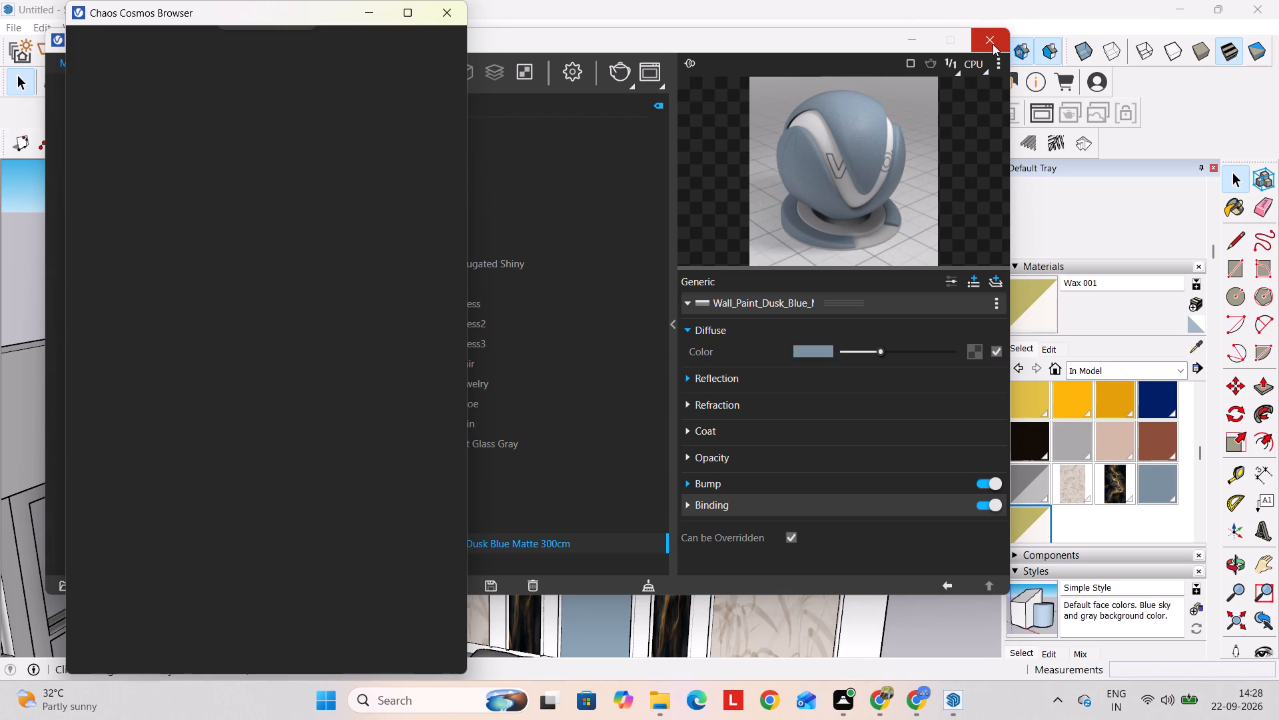
left_click_drag(643, 38, 741, 41)
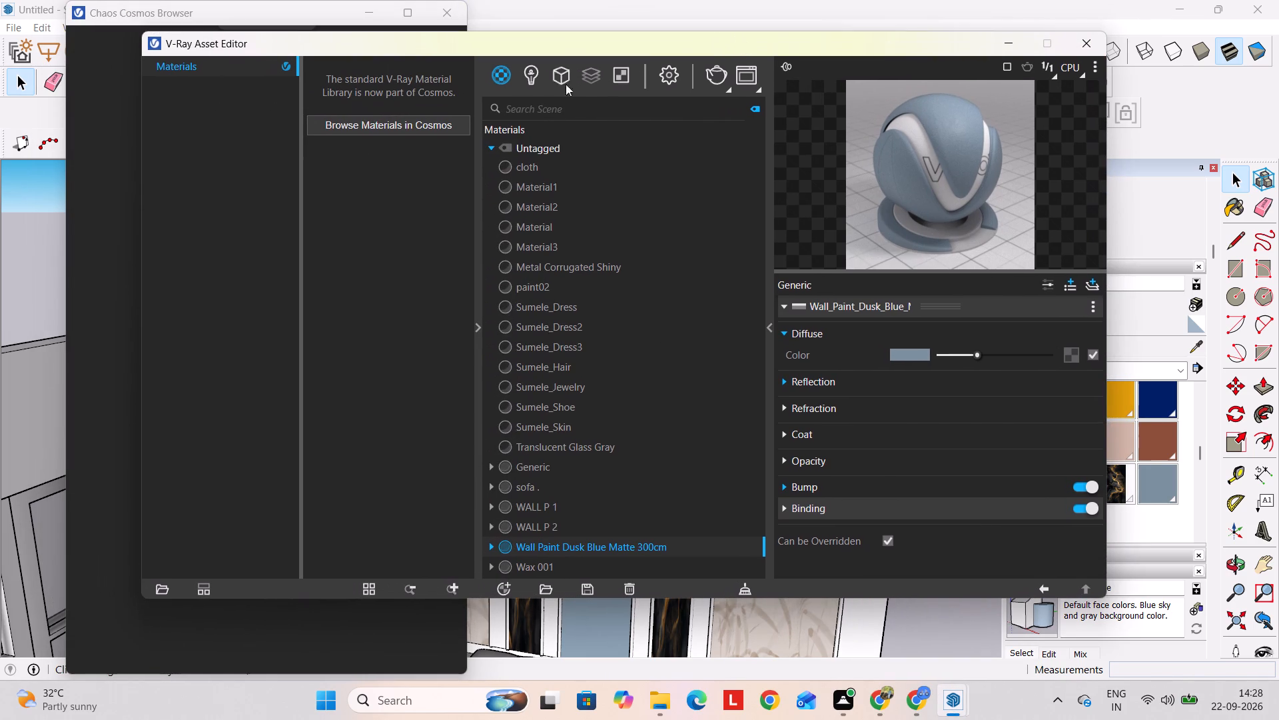
left_click(438, 127)
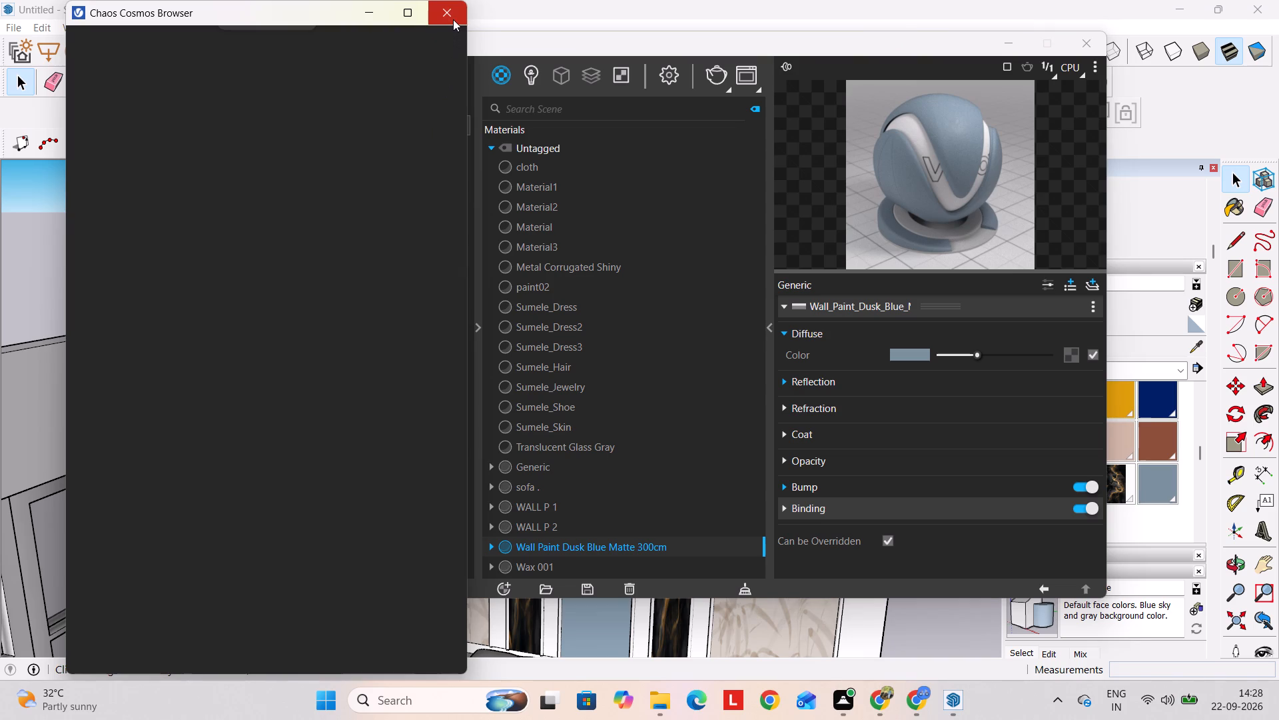
left_click(603, 47)
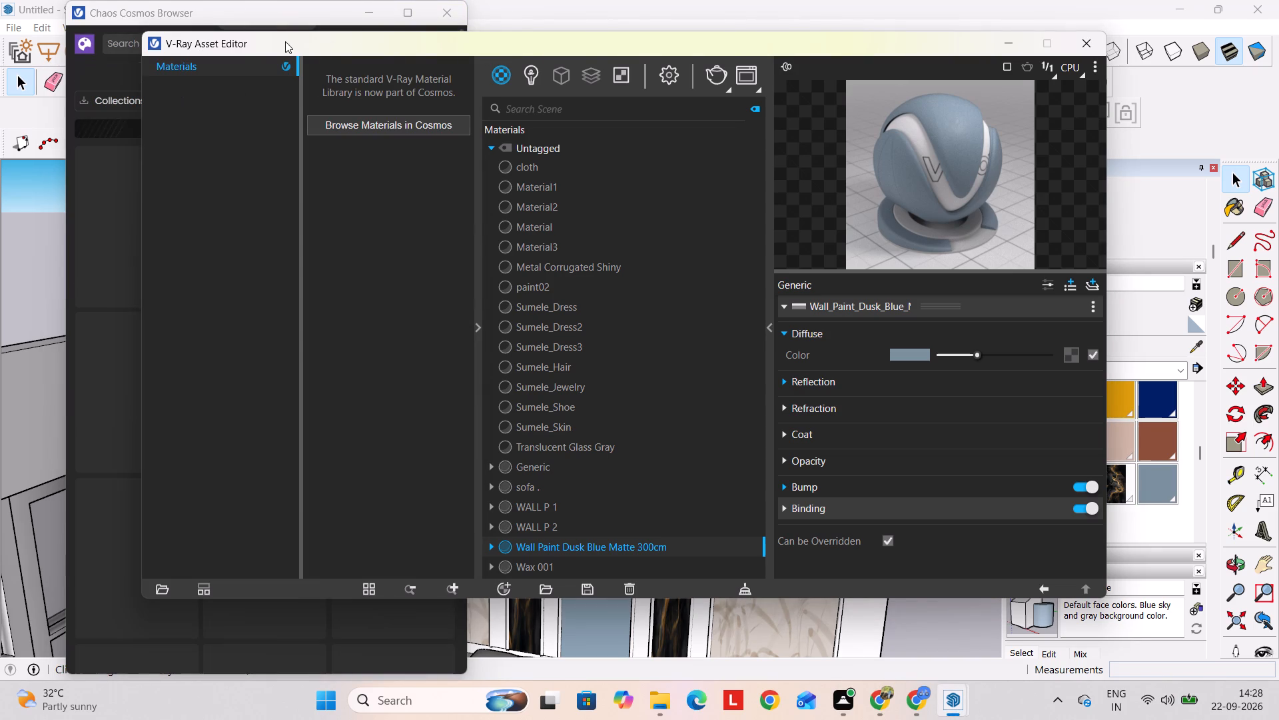
left_click_drag(290, 43, 534, 59)
left_click_drag(241, 20, 284, 18)
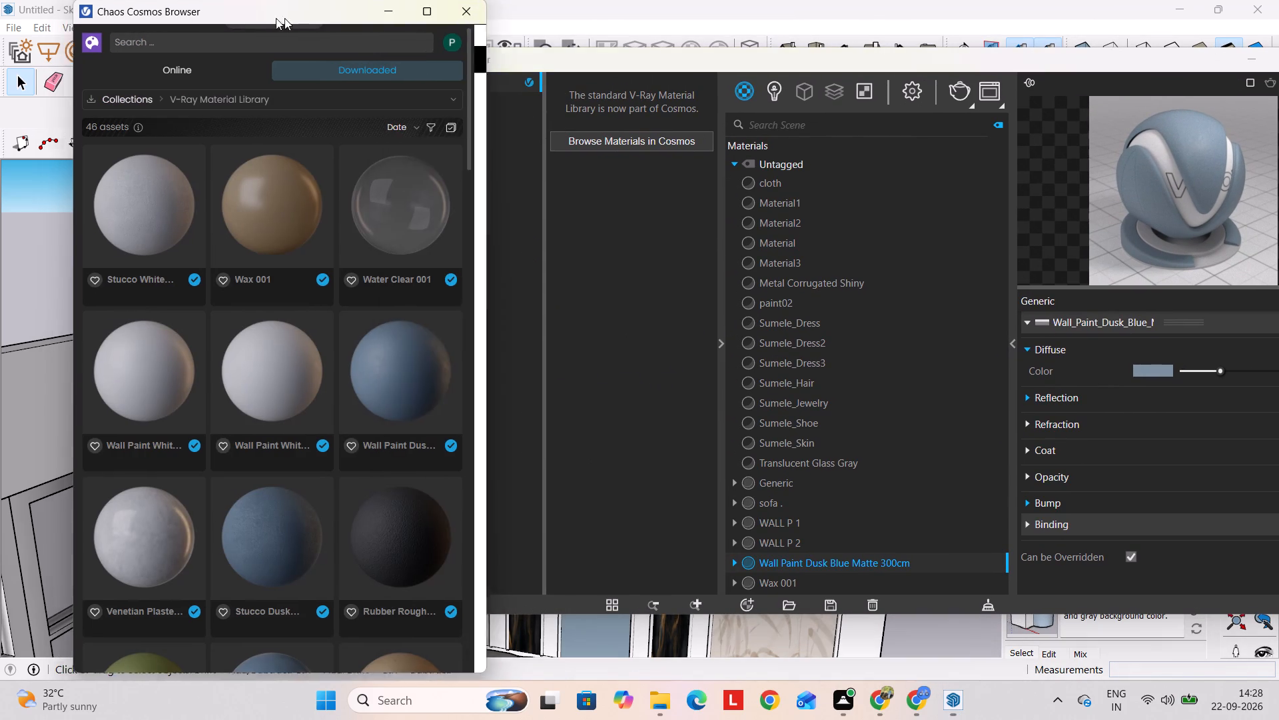
left_click_drag(284, 18, 380, 18)
scroll(428, 315, "down", 7)
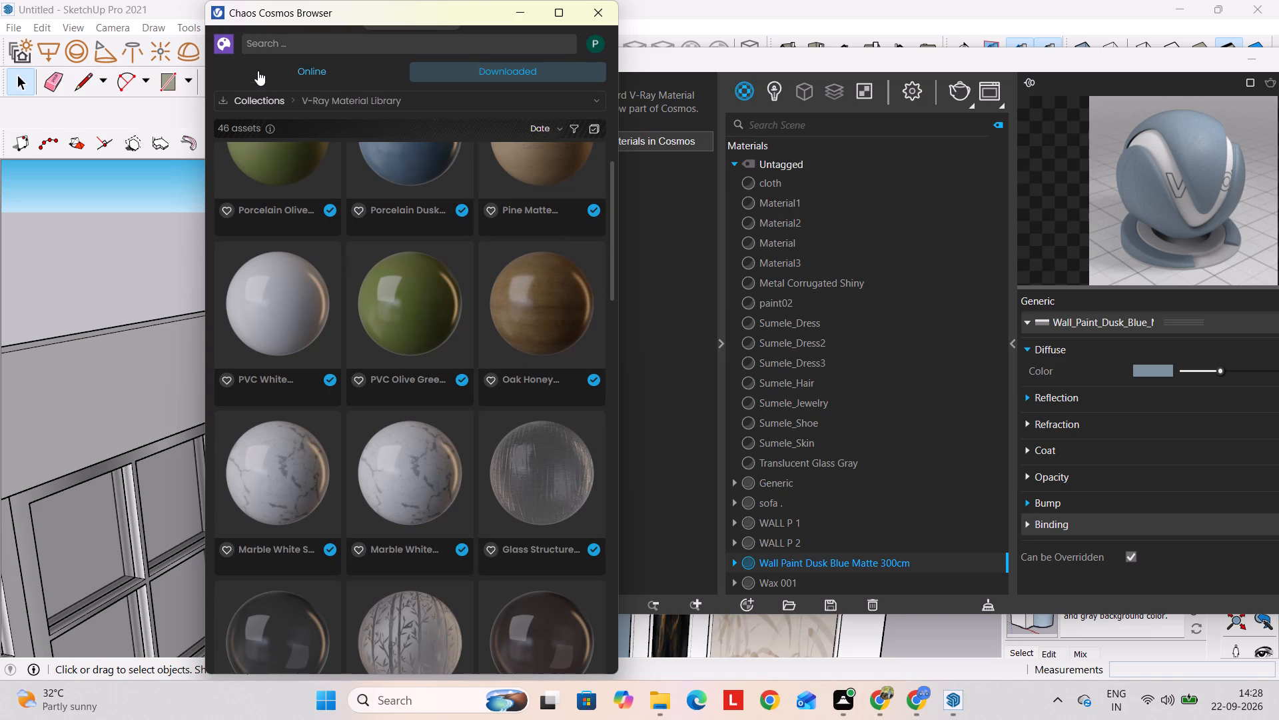
Download Wall Paint Olive Satin 300cm from the online V-Ray Material Library and import it into the scene, closing the V-Ray Asset Editor.
left_click(280, 65)
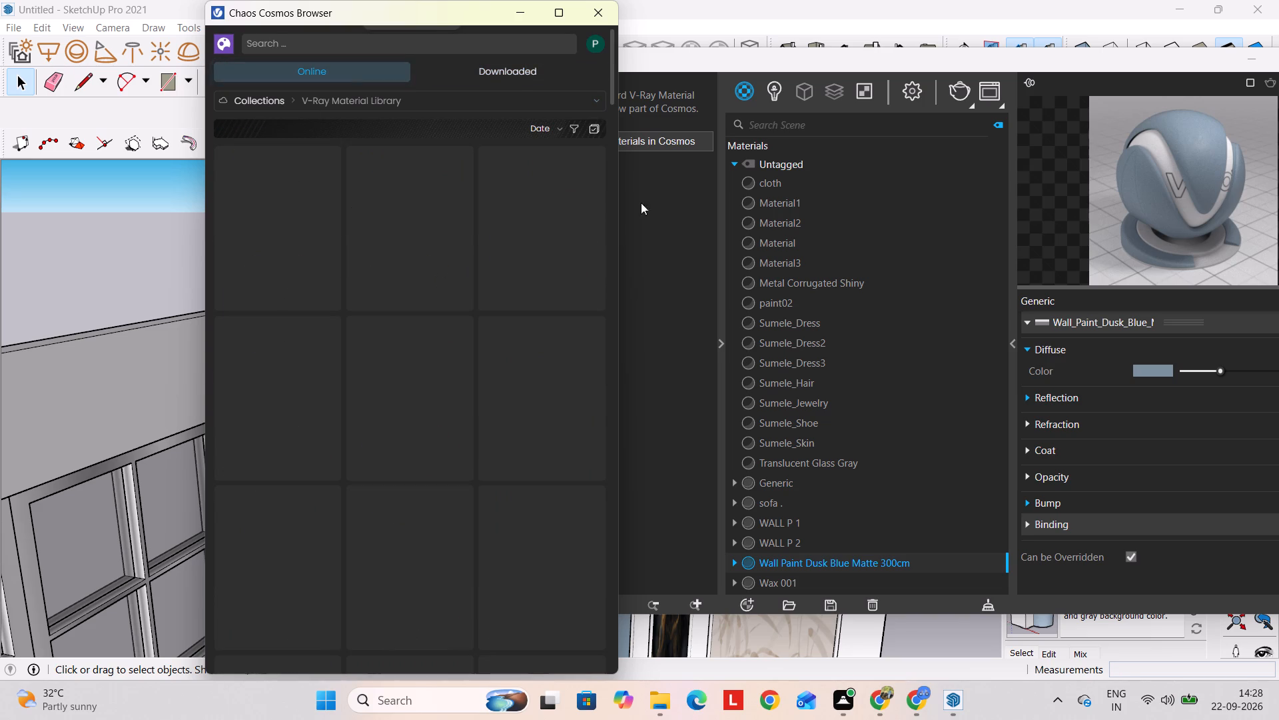
scroll(378, 253, "down", 7)
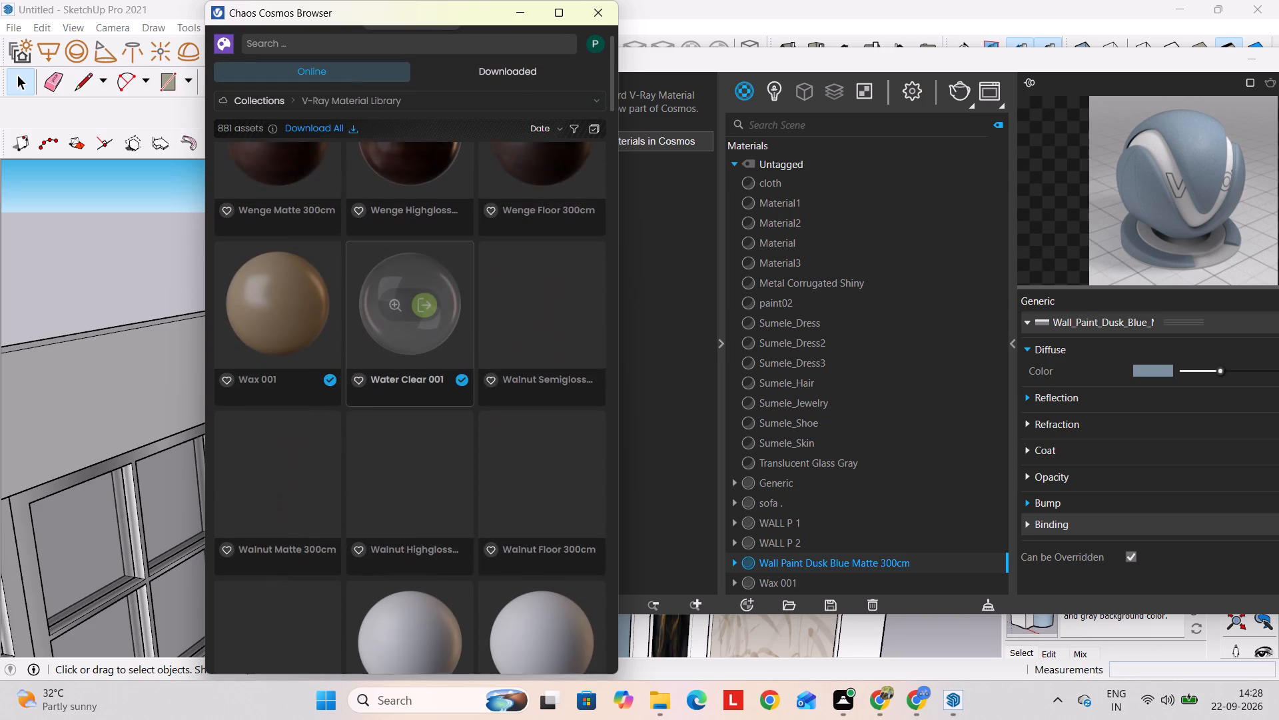
scroll(382, 248, "down", 2)
scroll(476, 341, "down", 7)
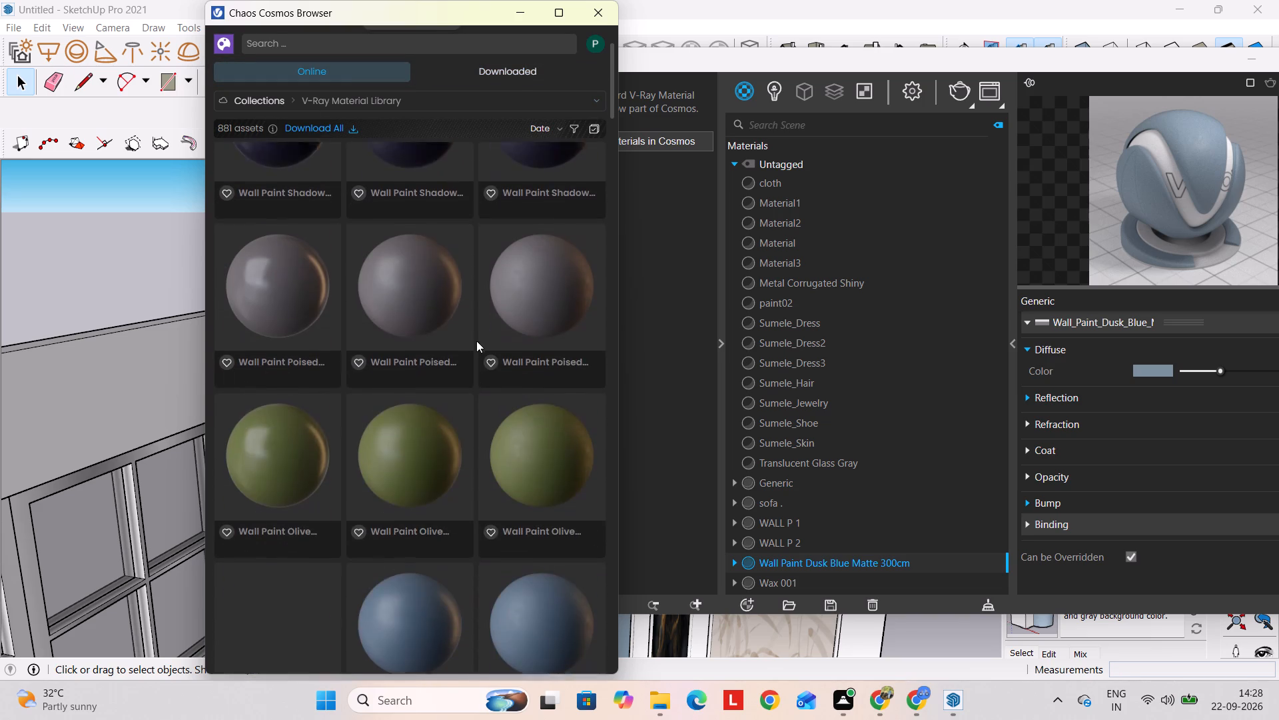
scroll(476, 341, "down", 11)
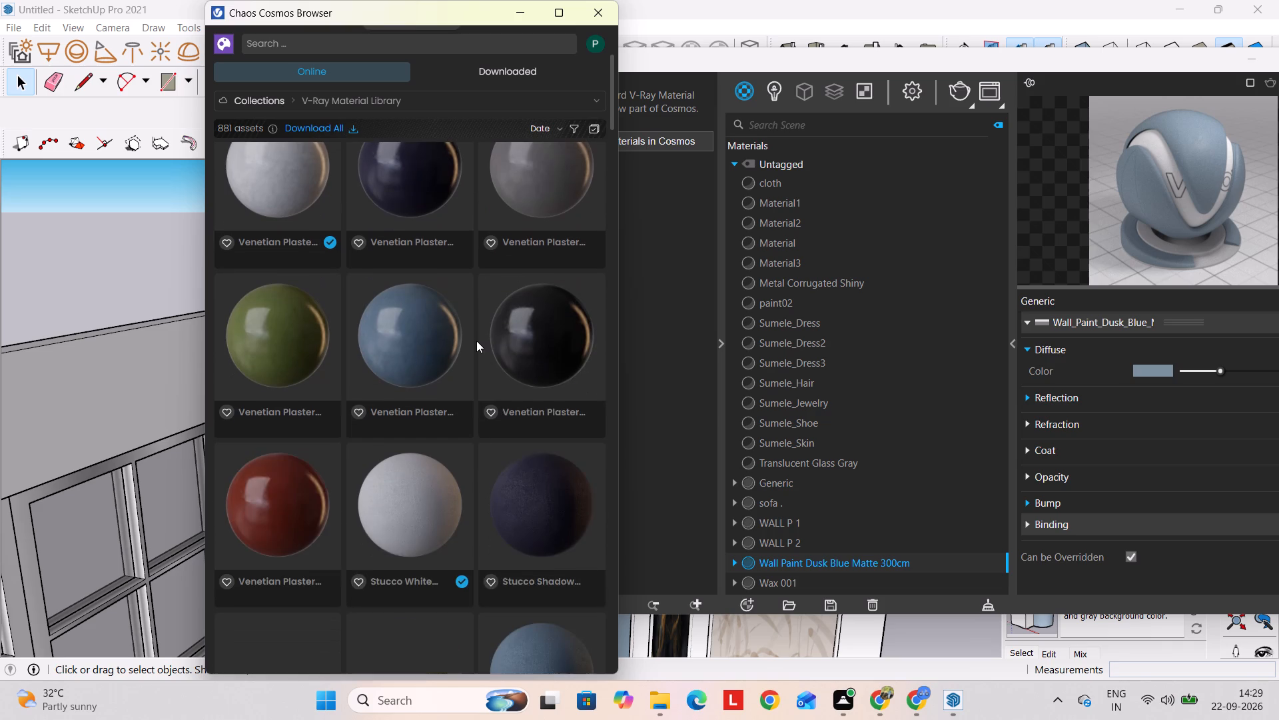
scroll(476, 341, "up", 10)
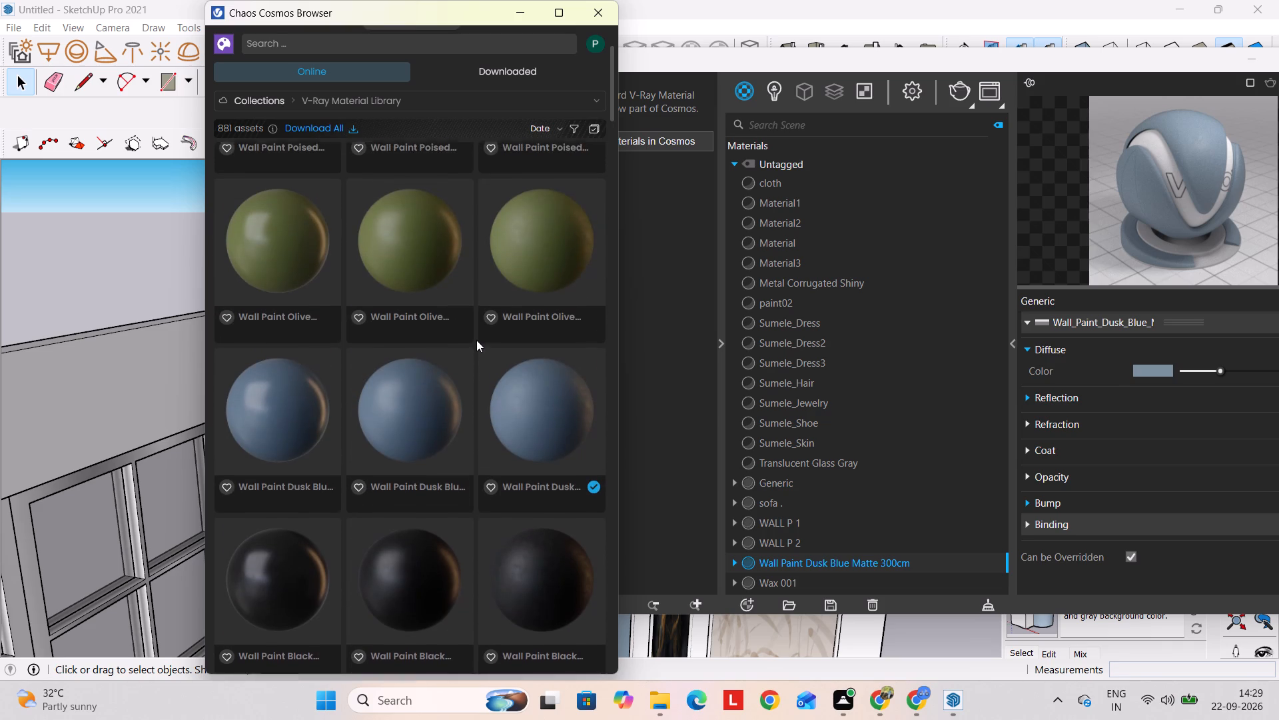
left_click(421, 315)
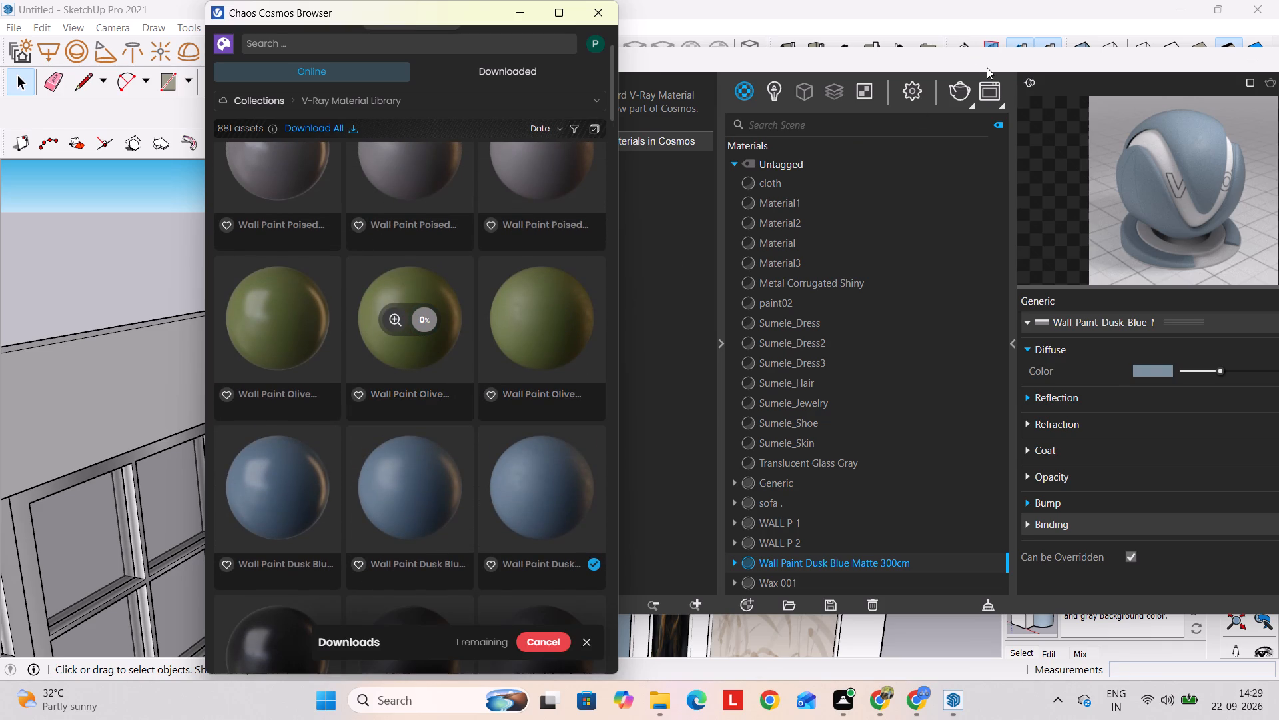
left_click_drag(987, 66, 498, 197)
left_click(750, 183)
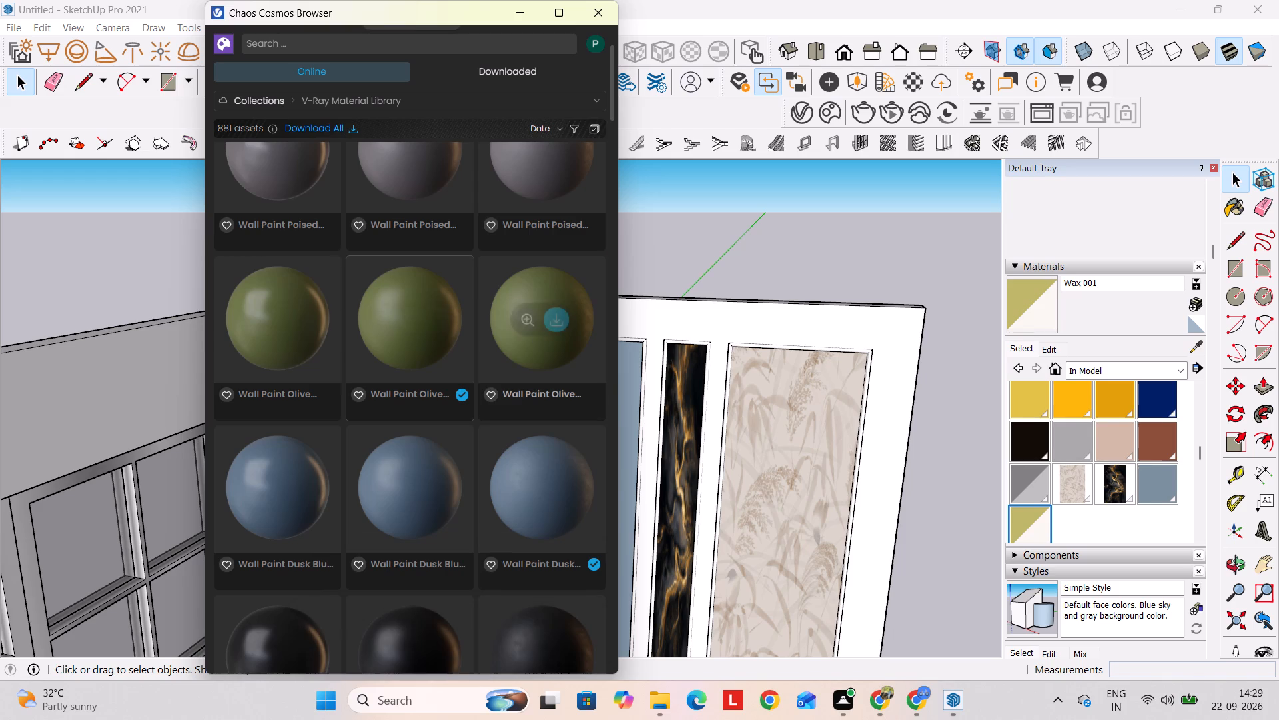
left_click(404, 326)
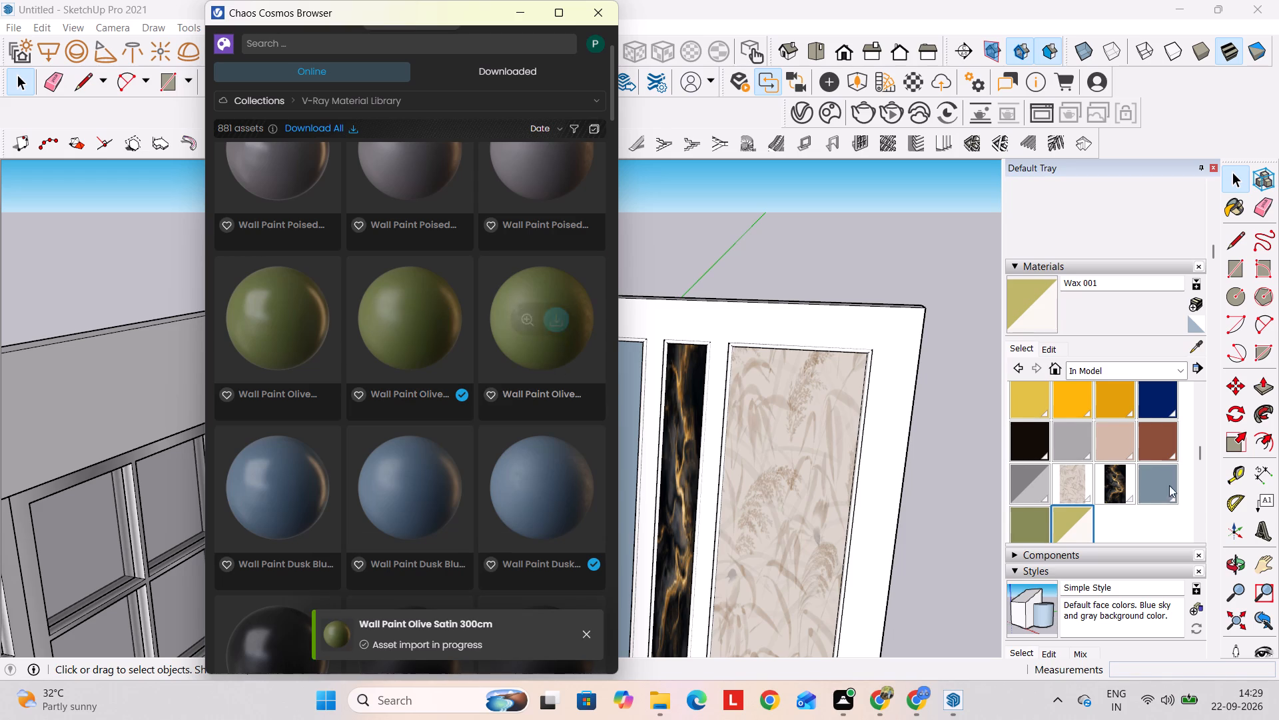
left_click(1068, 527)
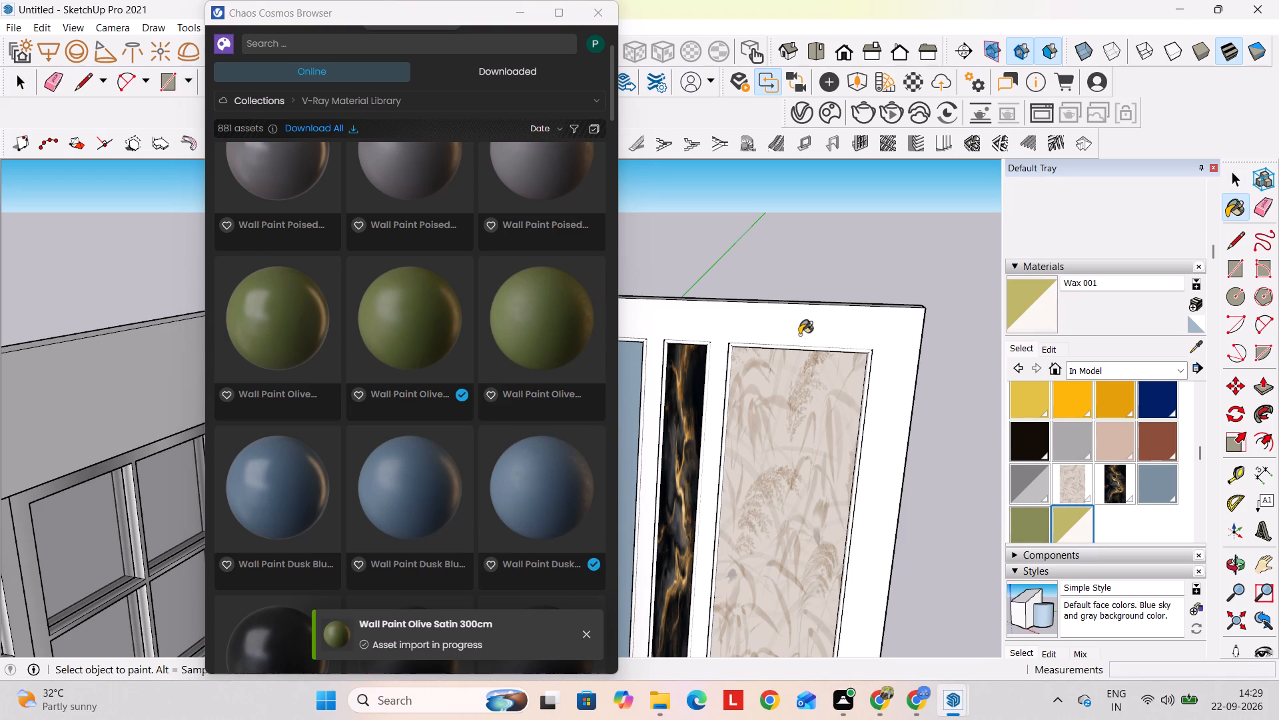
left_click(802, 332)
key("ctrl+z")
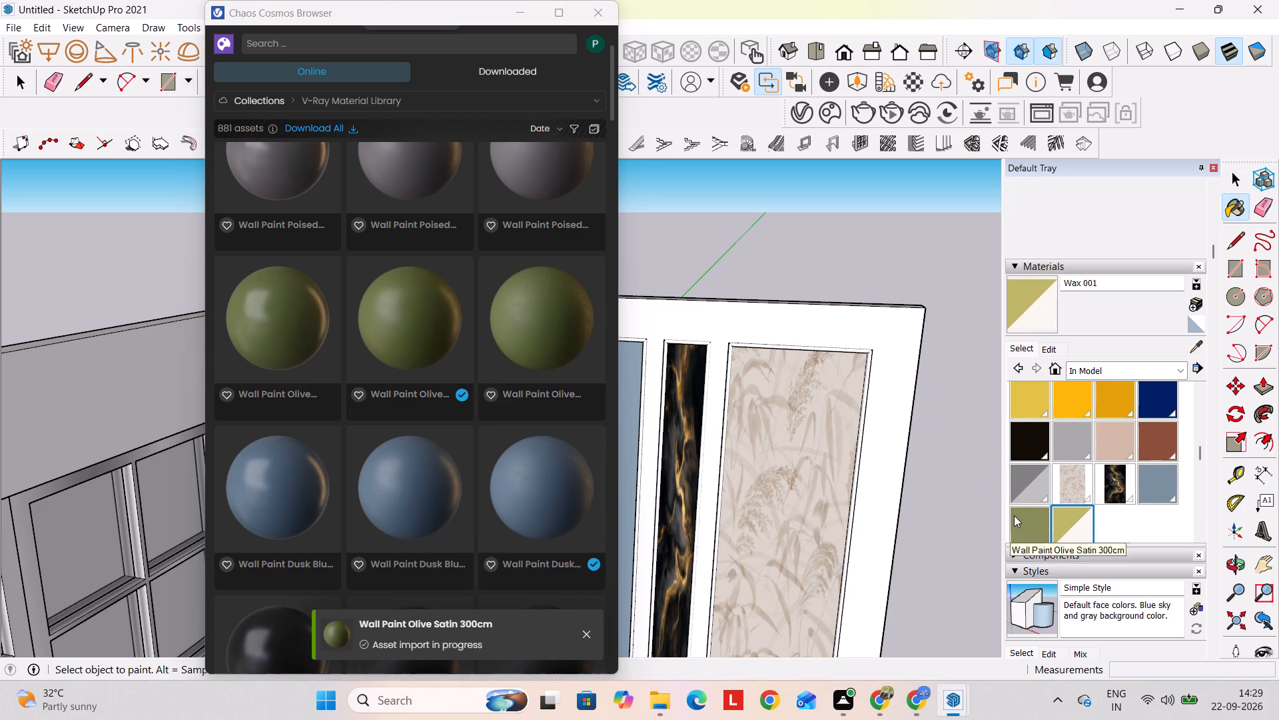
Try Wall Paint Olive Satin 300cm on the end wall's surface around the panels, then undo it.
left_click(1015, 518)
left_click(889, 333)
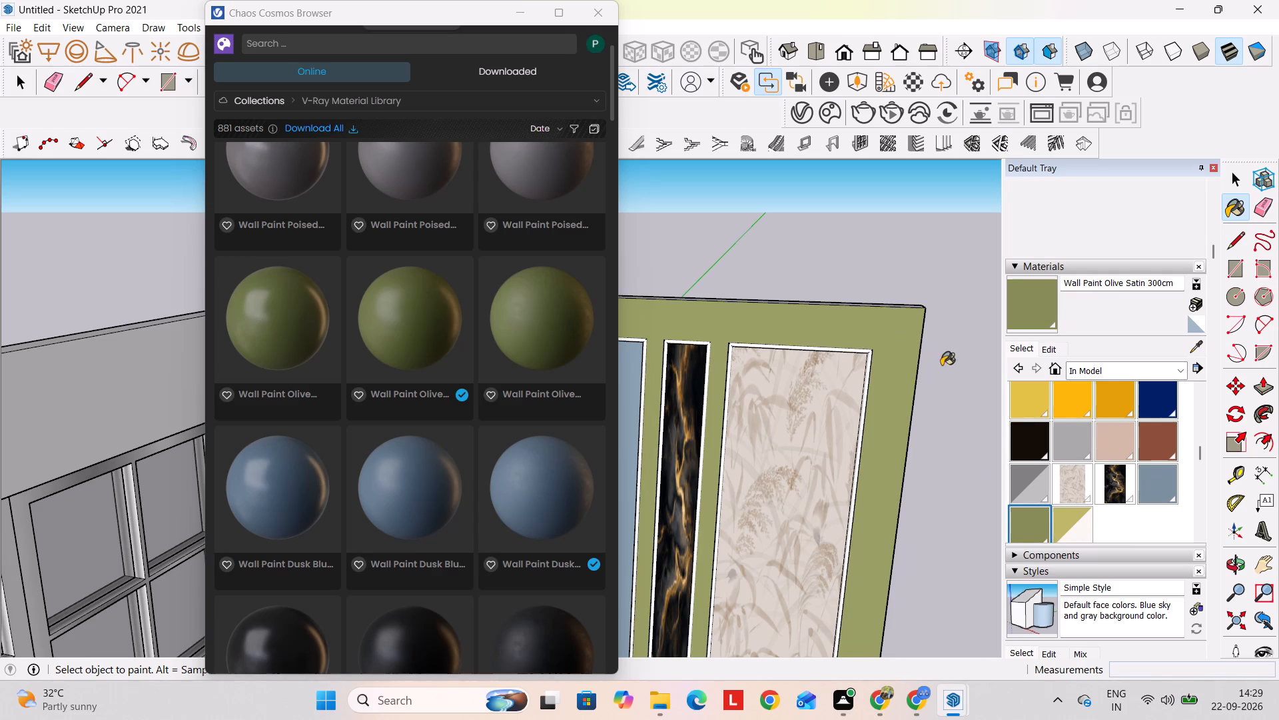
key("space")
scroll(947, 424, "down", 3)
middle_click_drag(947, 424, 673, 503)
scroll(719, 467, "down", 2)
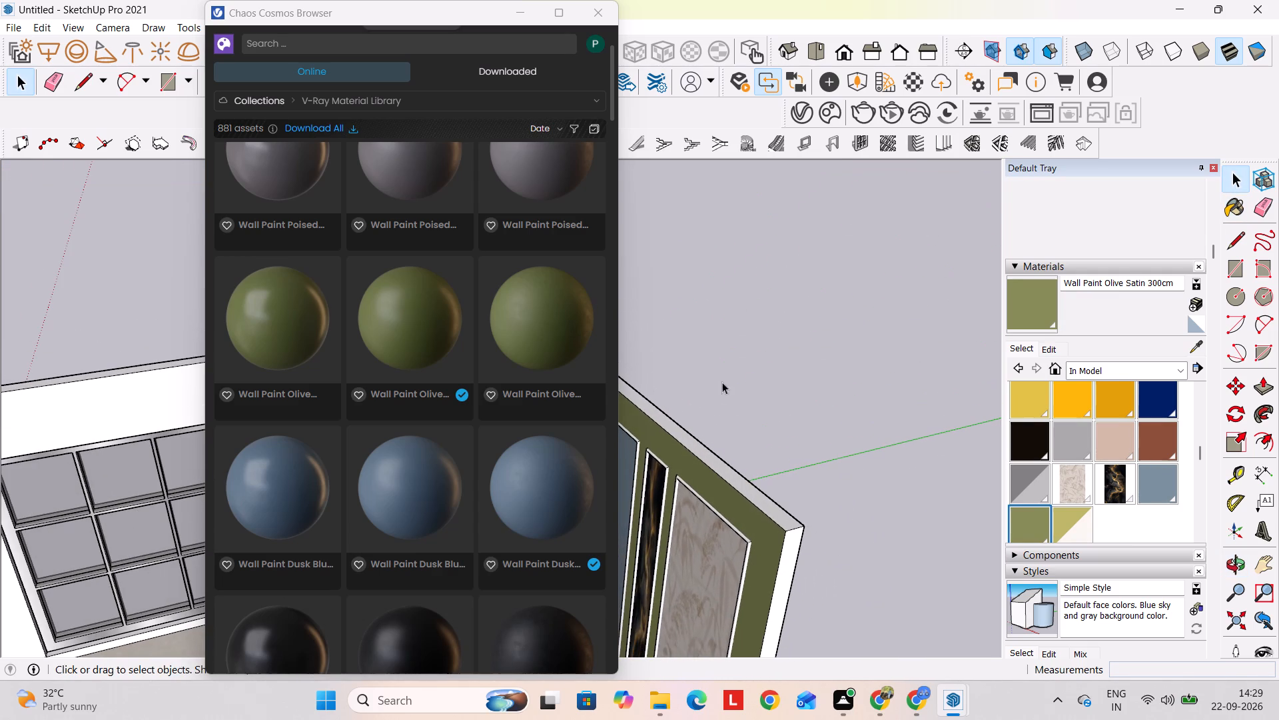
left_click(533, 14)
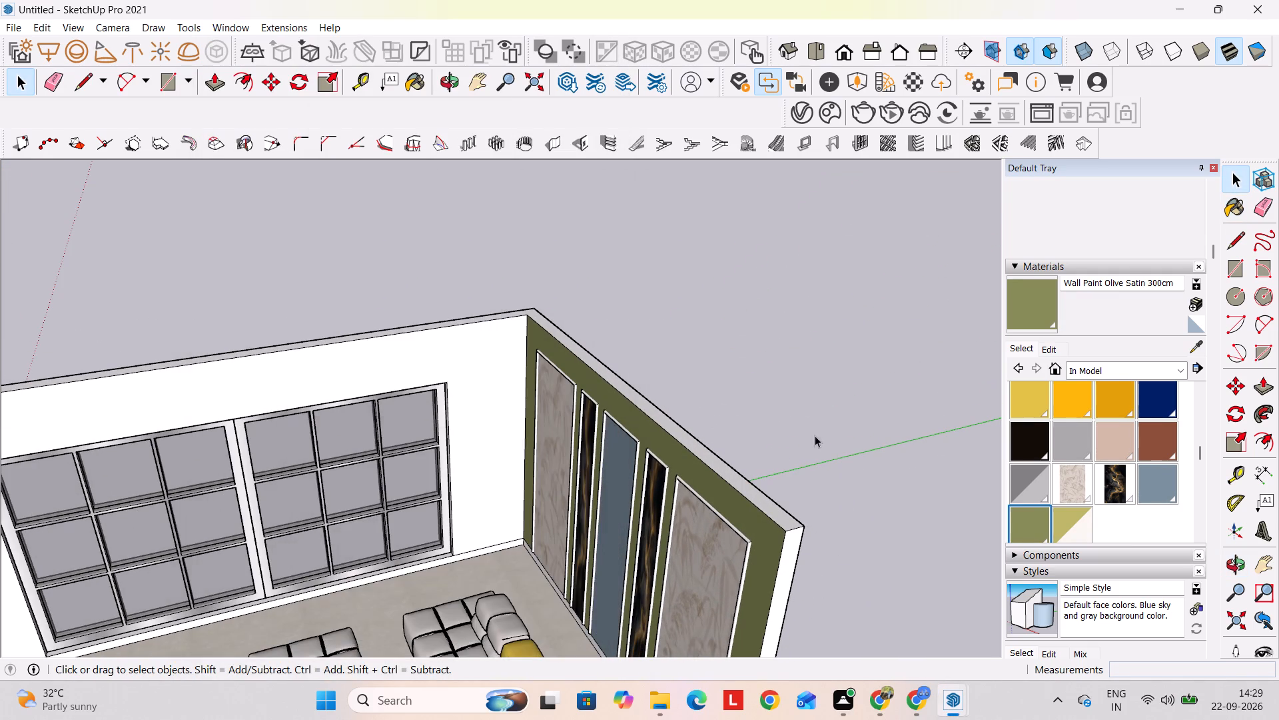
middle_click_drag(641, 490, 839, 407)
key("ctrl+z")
Apply Wall Paint Olive Satin 300cm to the side wall that holds the large grid windows.
left_click(1027, 523)
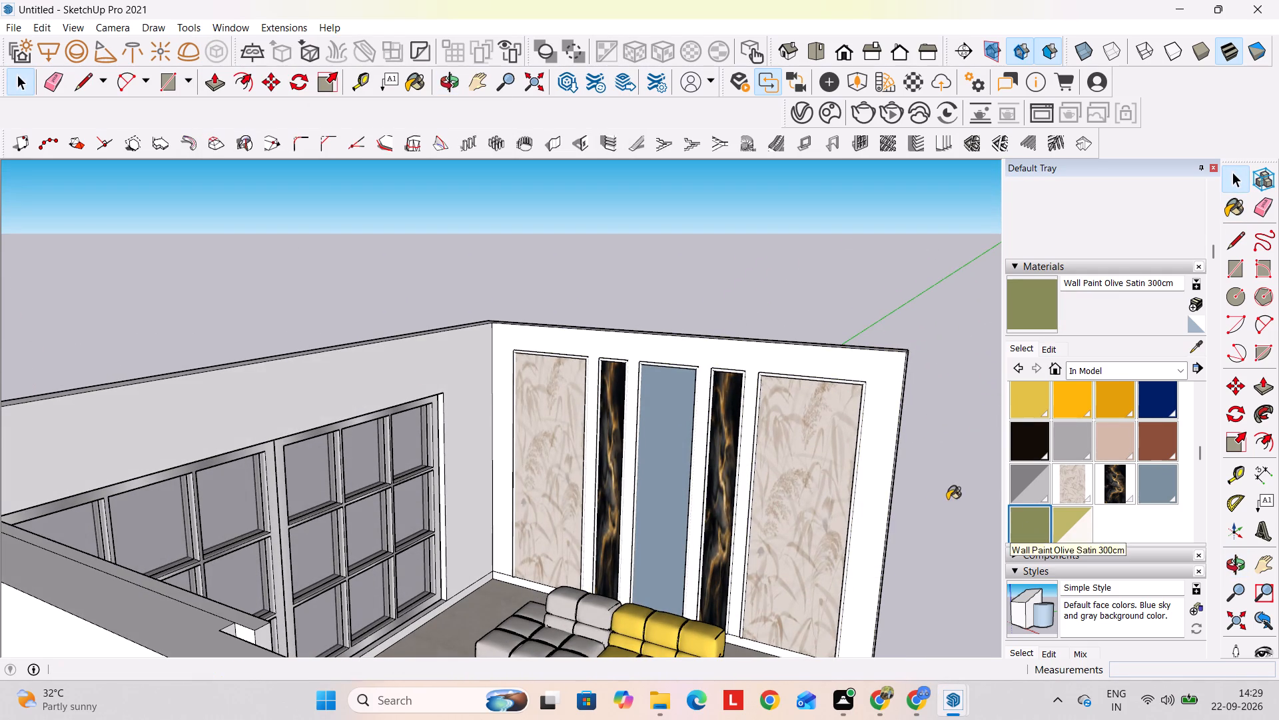
left_click(274, 386)
key("space")
Examine the room's window wall, paneled end wall and sofa modules together from several angles.
middle_click_drag(717, 287, 590, 389)
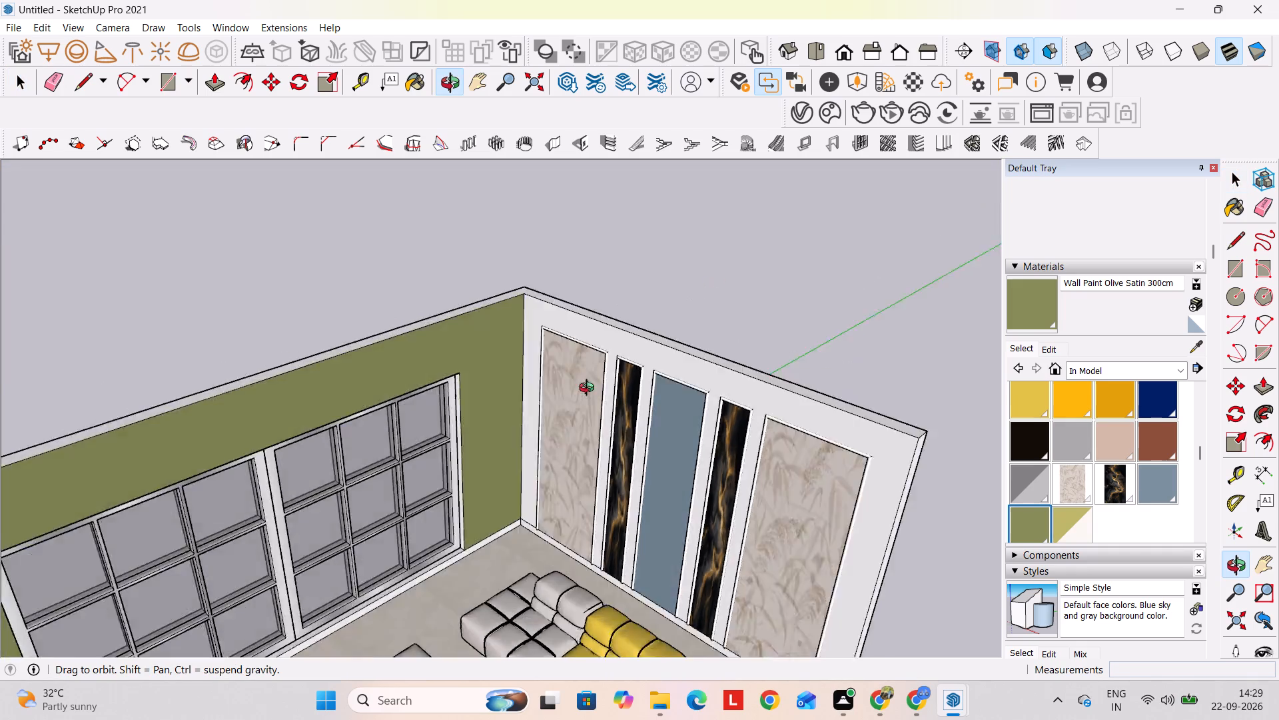
middle_click_drag(590, 389, 288, 387)
middle_click_drag(279, 383, 548, 329)
middle_click_drag(516, 450, 514, 395)
middle_click_drag(473, 421, 669, 408)
scroll(759, 449, "up", 2)
middle_click_drag(759, 449, 754, 459, "shift")
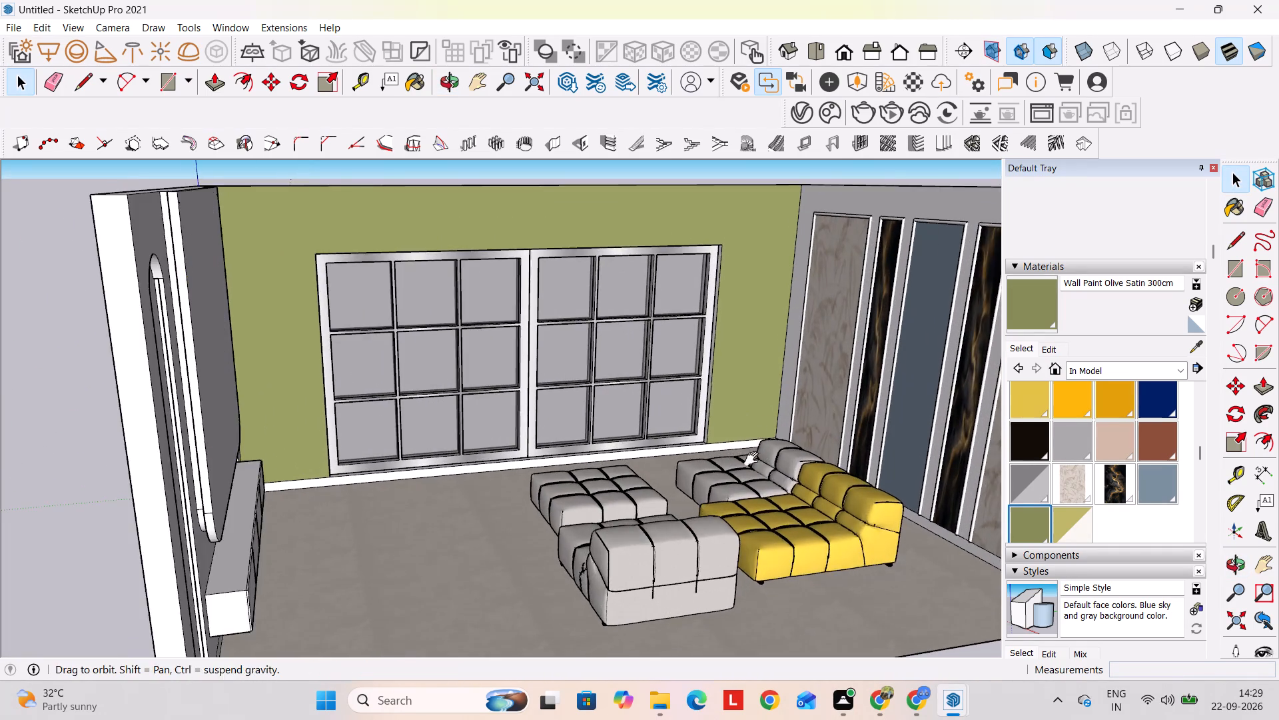
middle_click_drag(754, 459, 691, 481, "shift")
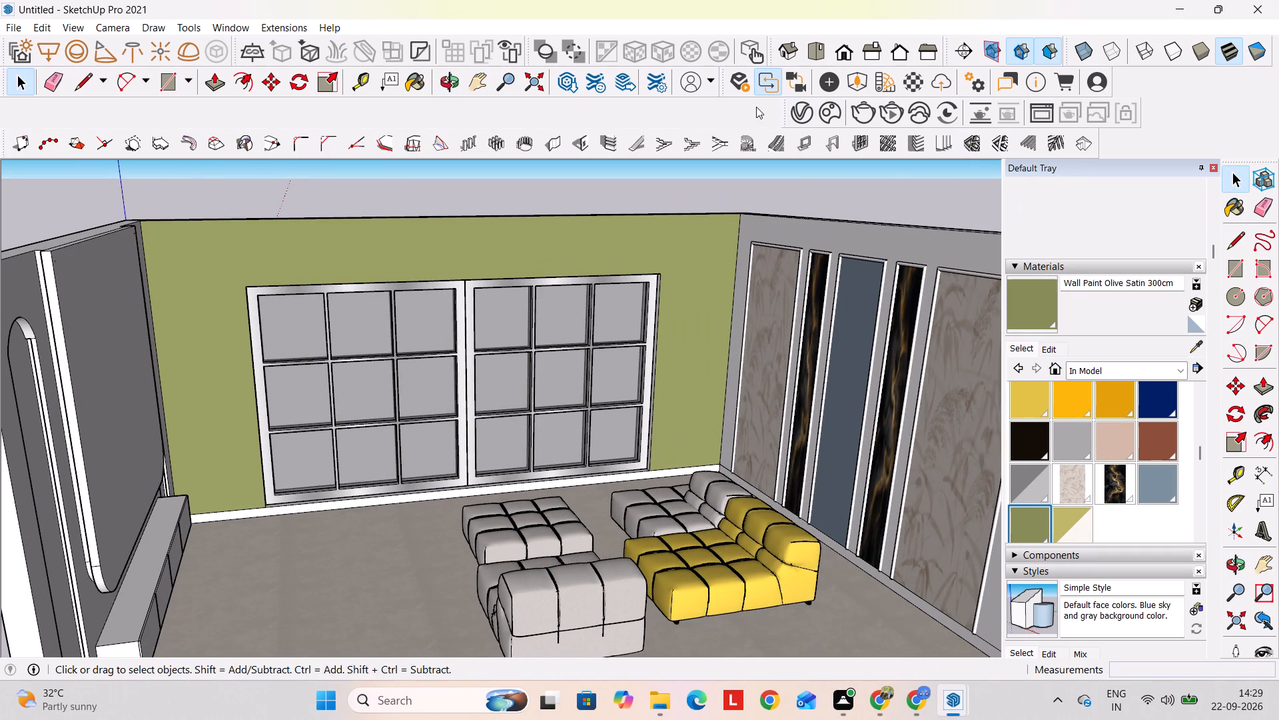
Download the Sandstone 150cm material from the online V-Ray Material Library in Chaos Cosmos.
left_click(803, 115)
left_click_drag(183, 189, 280, 146)
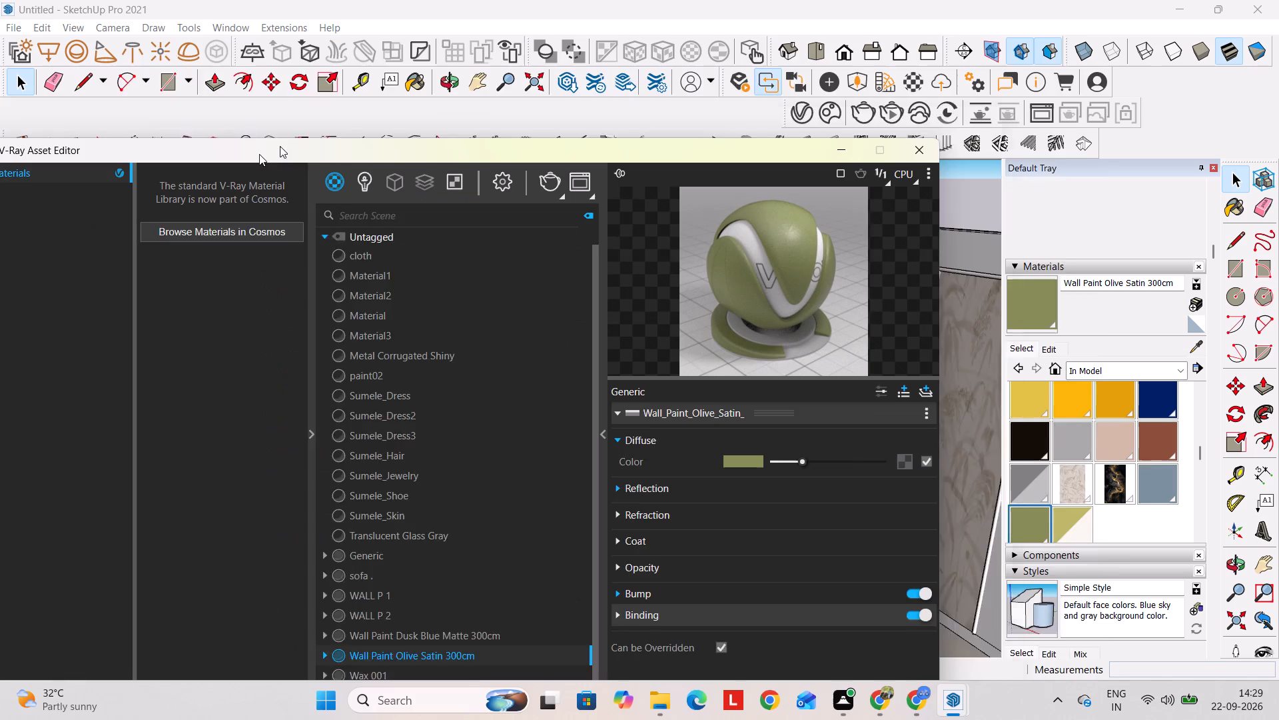
left_click_drag(280, 146, 398, 73)
left_click(360, 149)
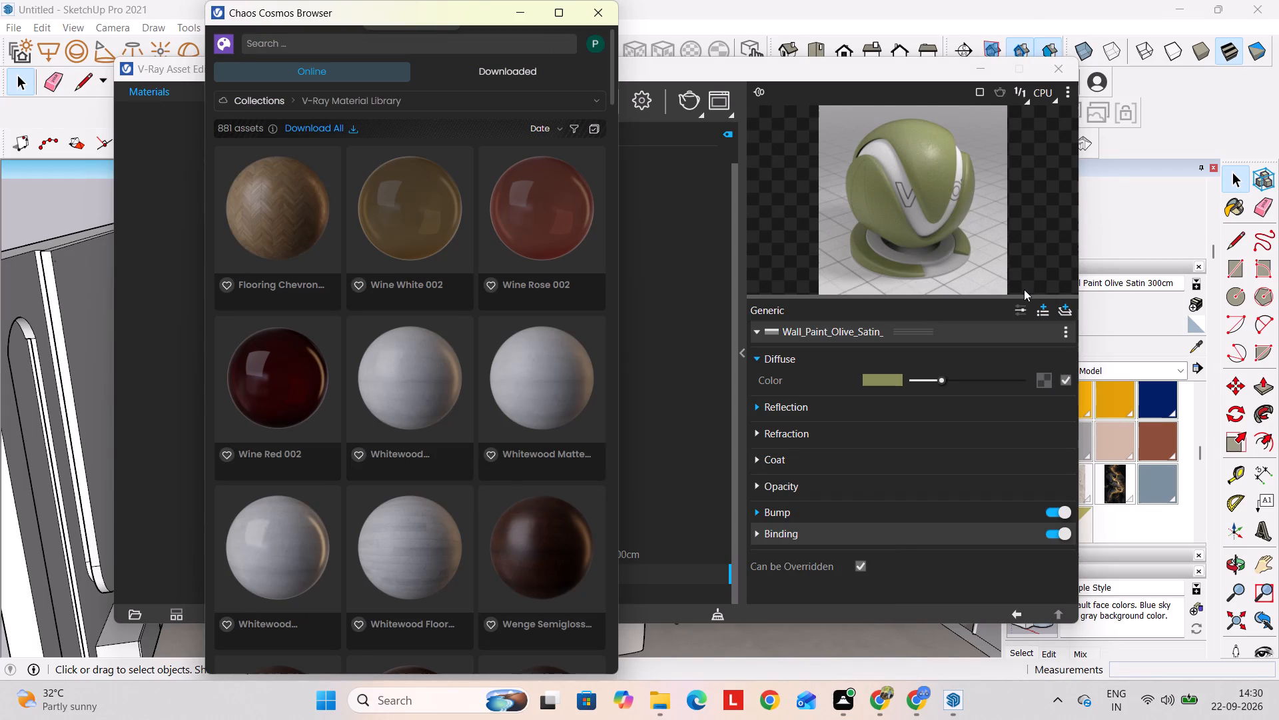
scroll(296, 256, "down", 2)
scroll(458, 381, "down", 3)
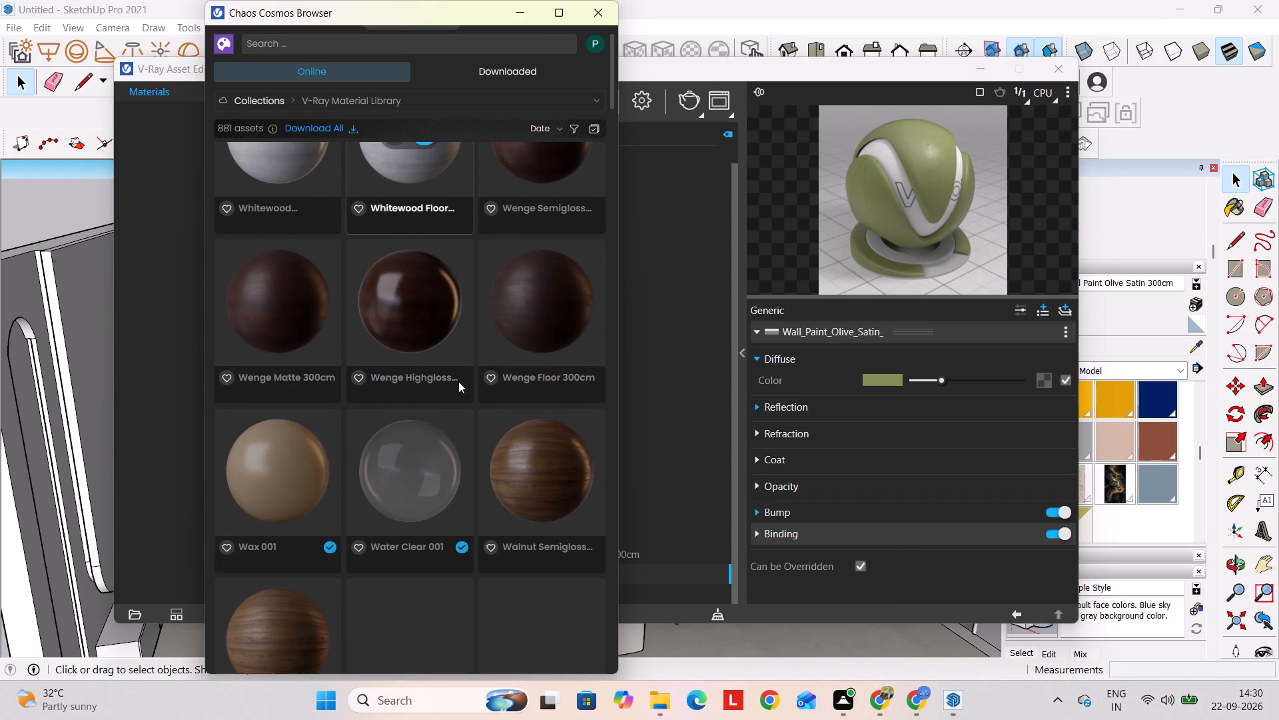
scroll(458, 381, "down", 10)
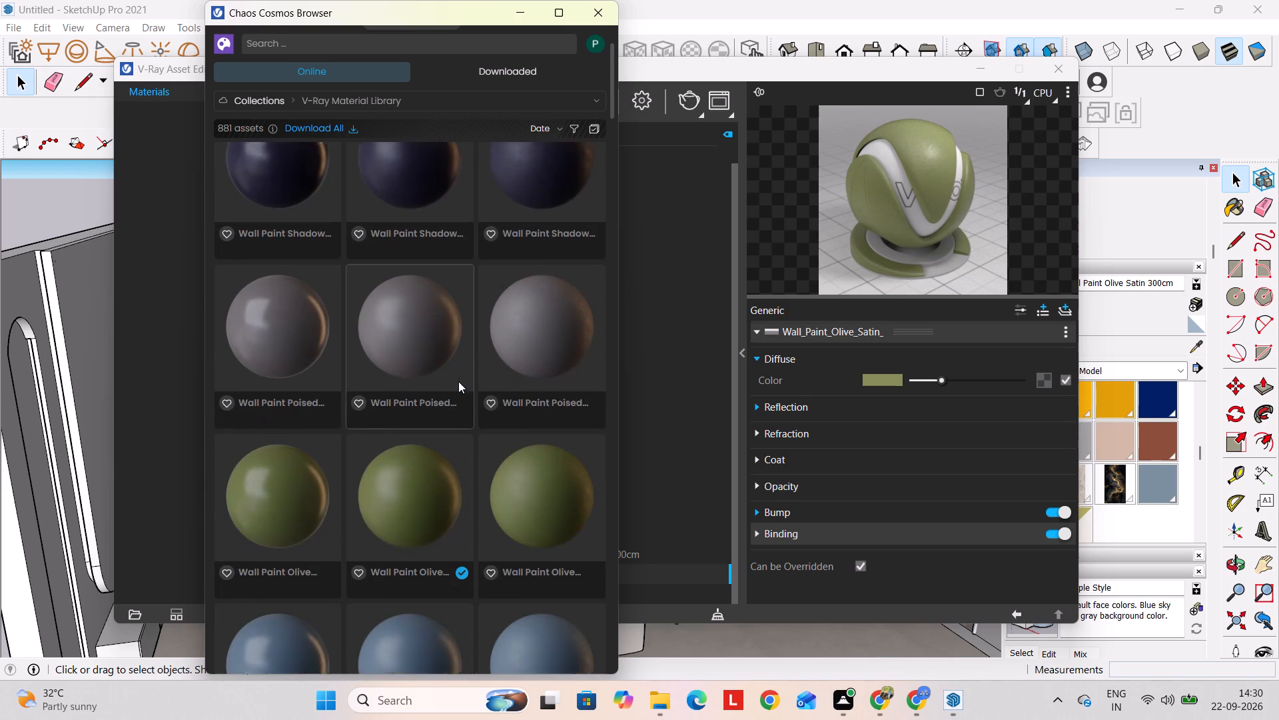
scroll(458, 381, "down", 10)
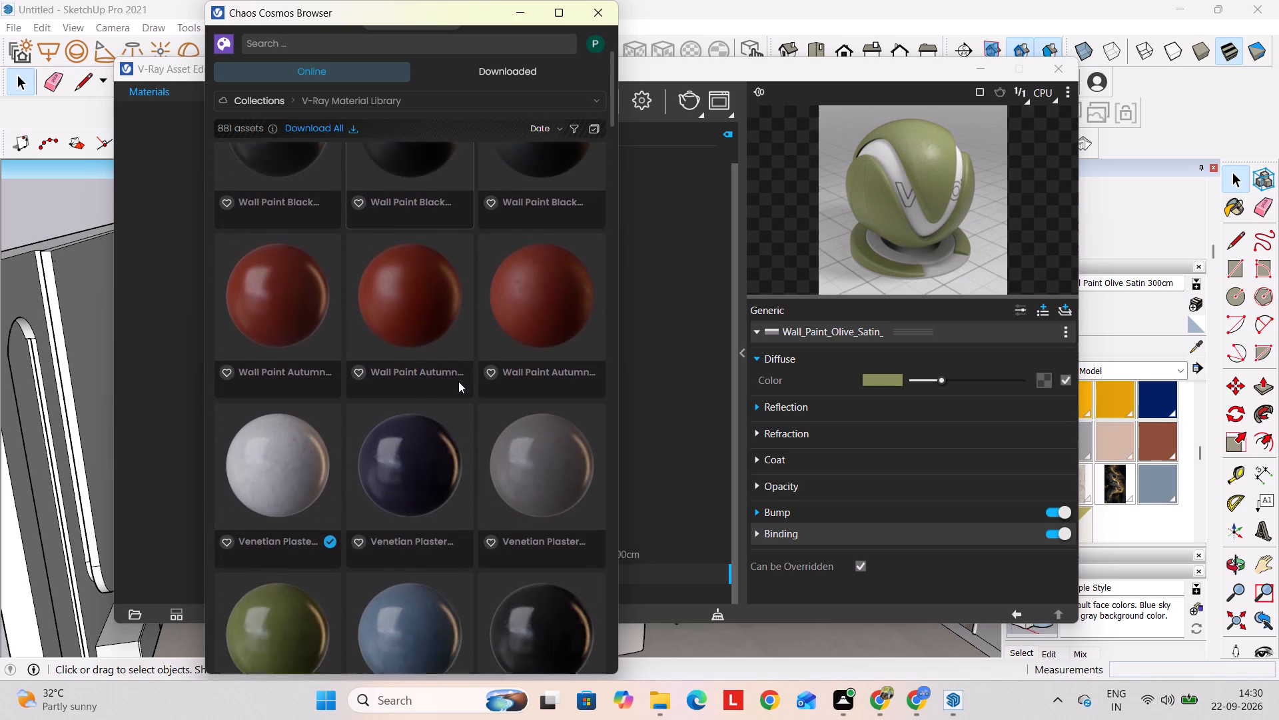
scroll(458, 381, "down", 5)
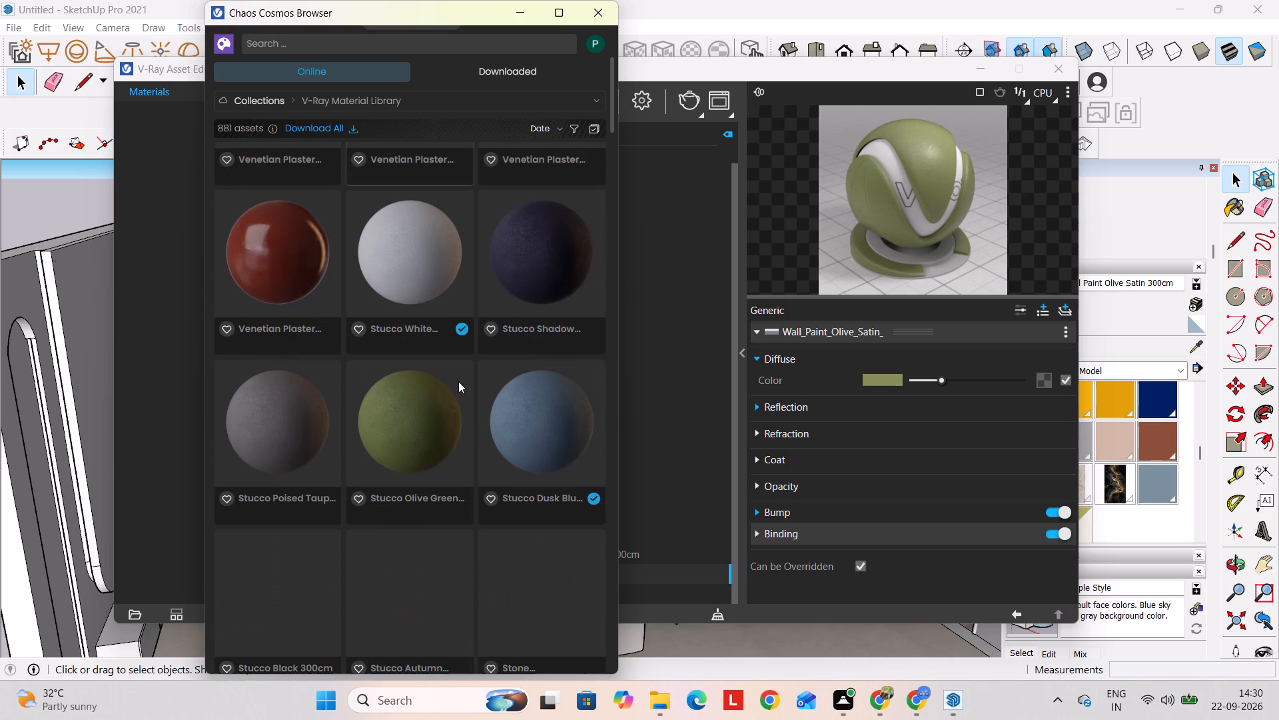
scroll(459, 381, "down", 3)
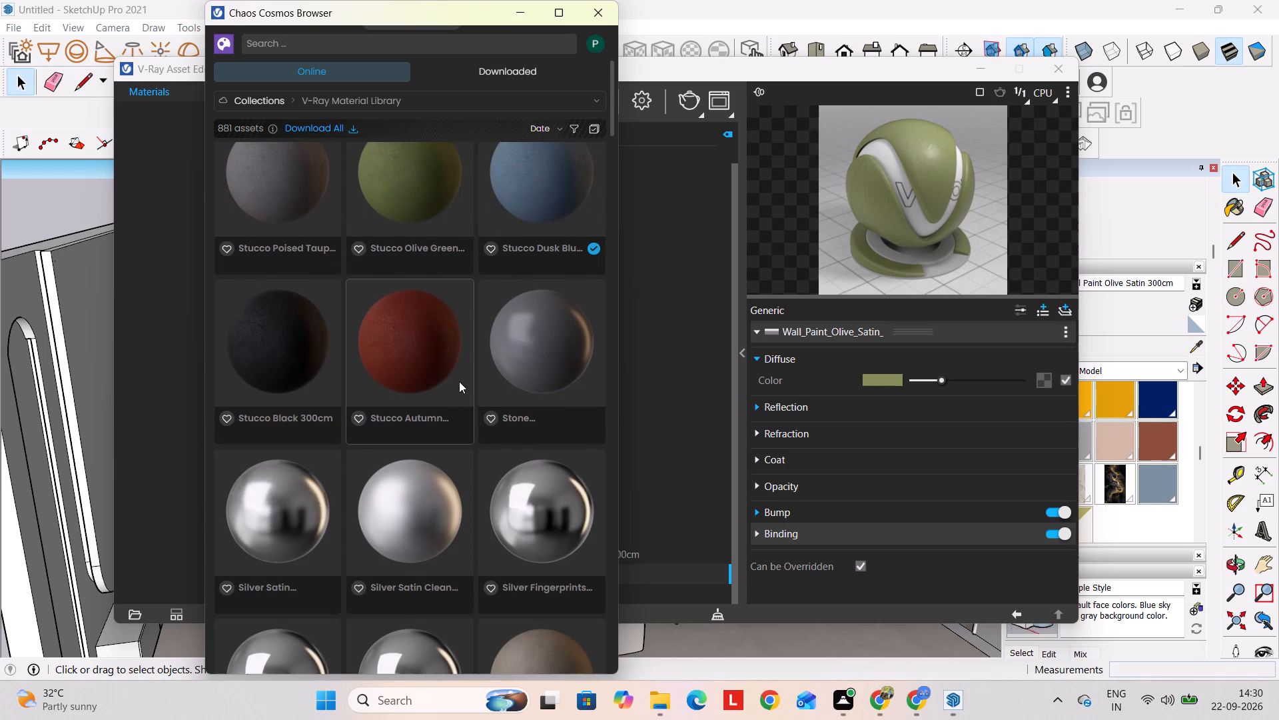
scroll(459, 381, "down", 2)
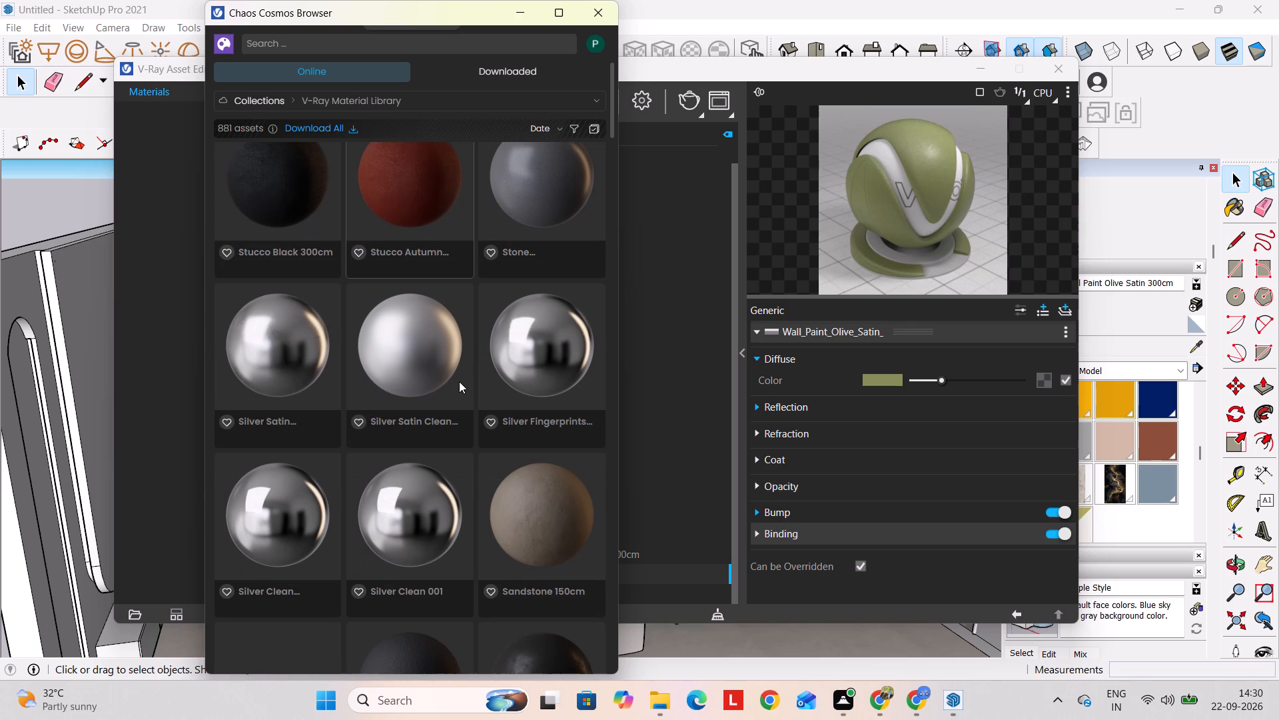
scroll(354, 333, "down", 3)
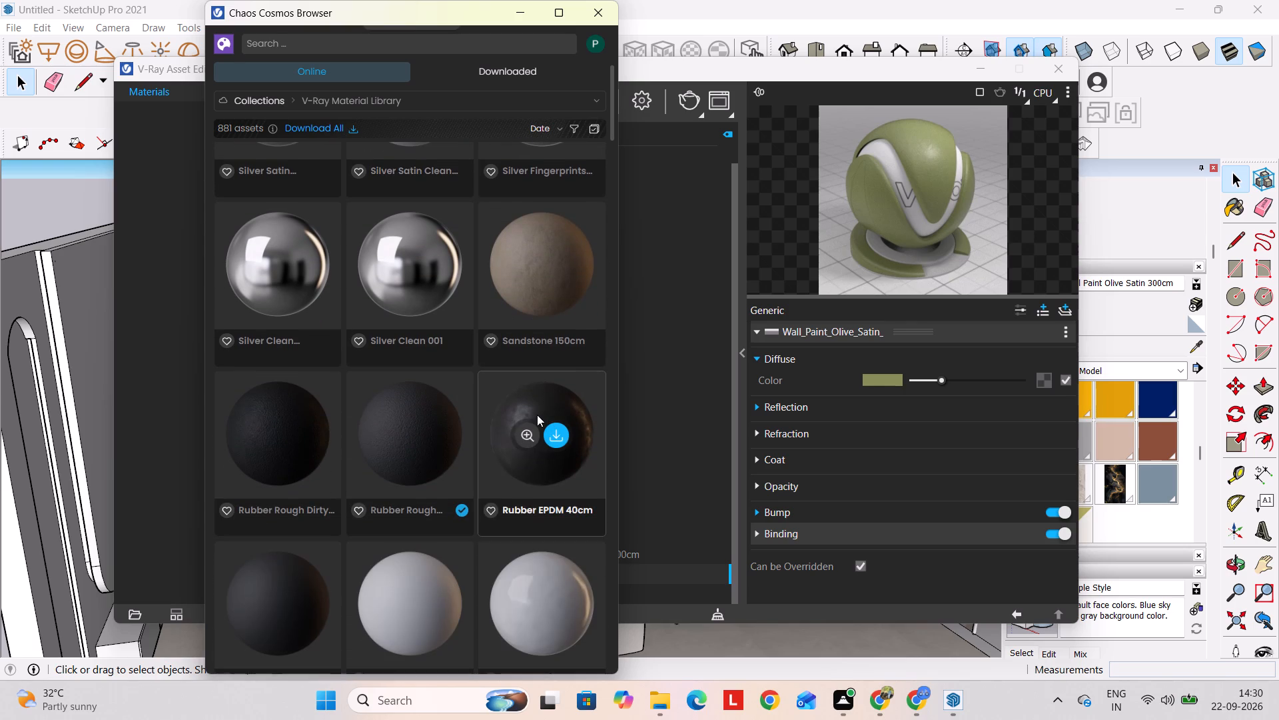
scroll(532, 411, "down", 4)
scroll(532, 411, "up", 3)
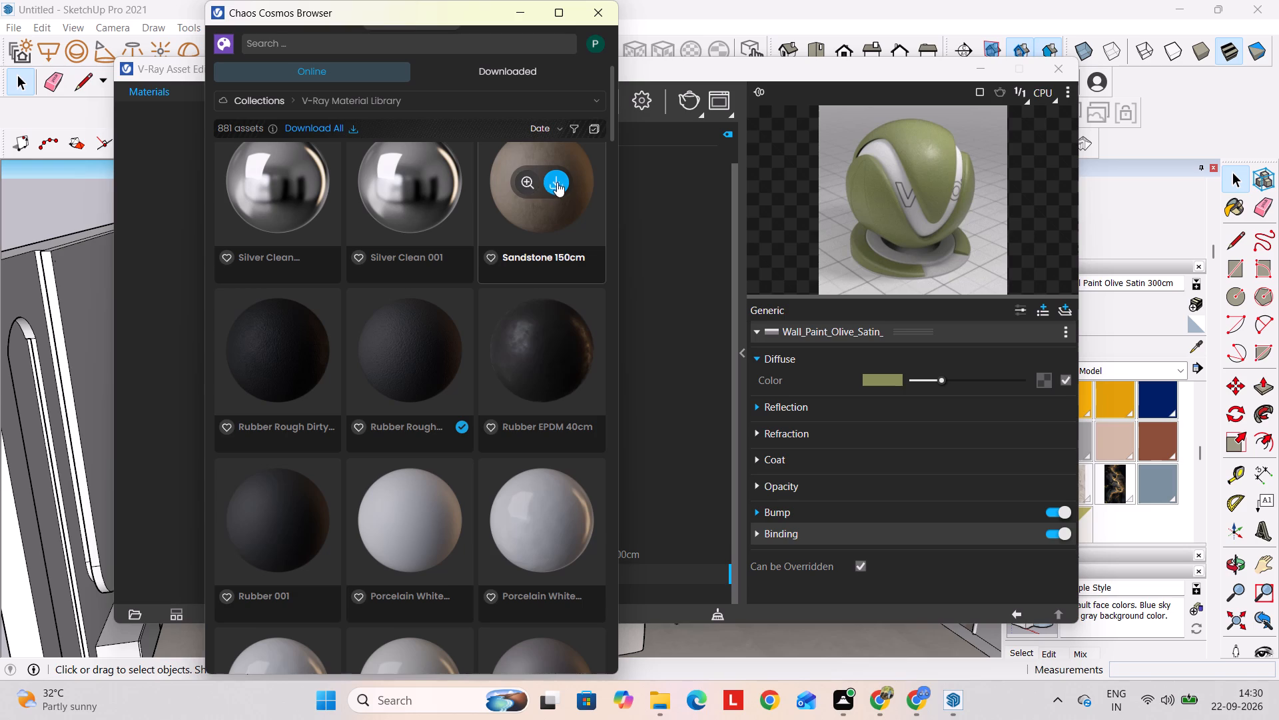
left_click(558, 181)
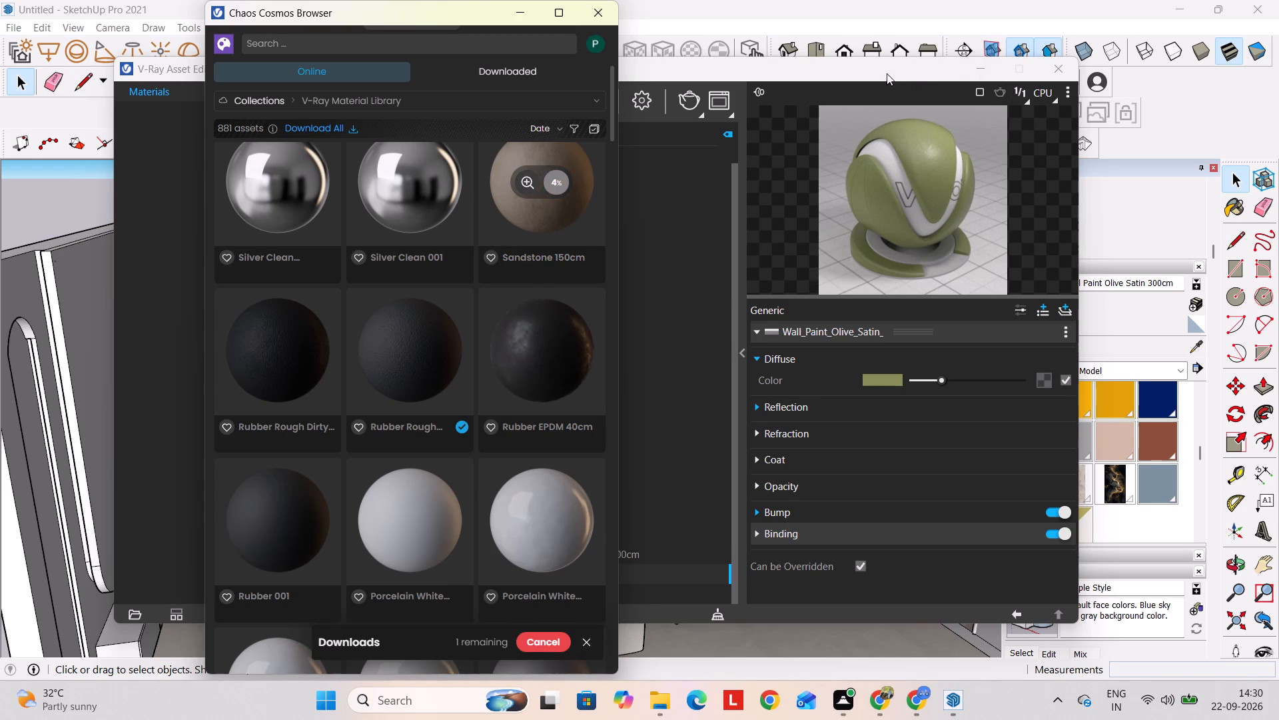
left_click_drag(887, 72, 590, 72)
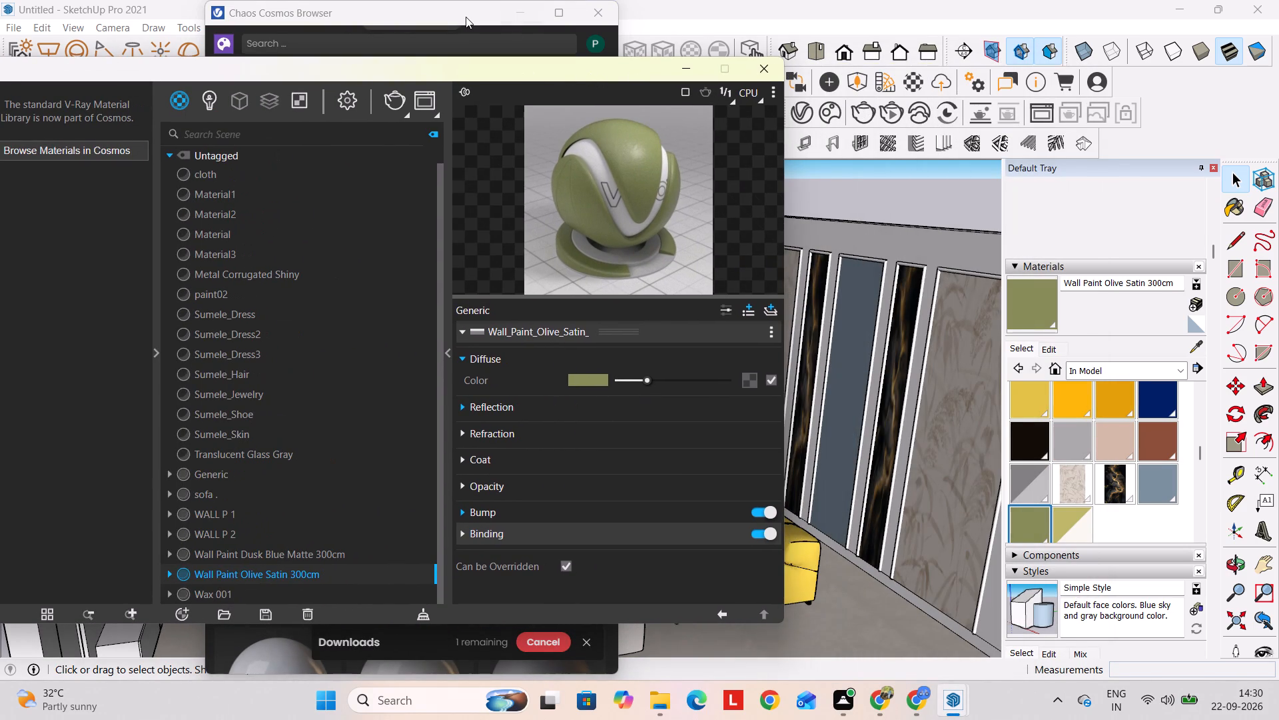
left_click(460, 17)
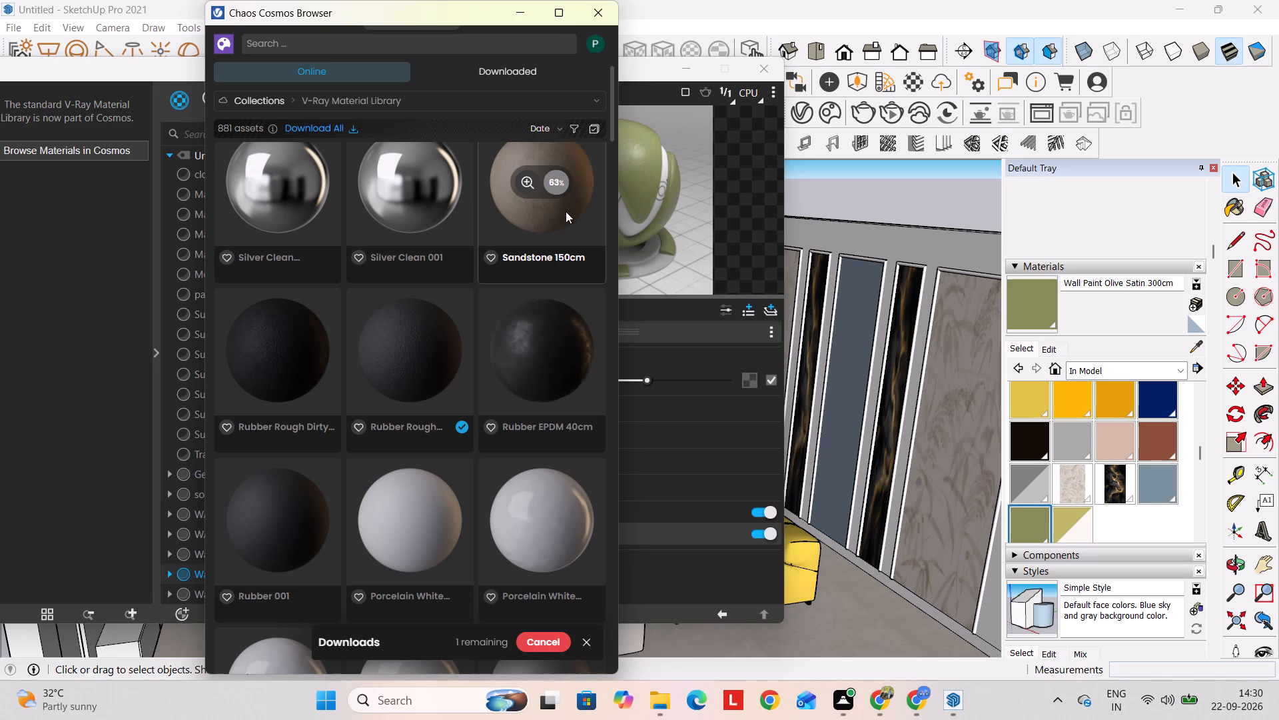
Import the downloaded Sandstone 150cm material into the scene and close the Chaos Cosmos Browser.
scroll(522, 413, "down", 7)
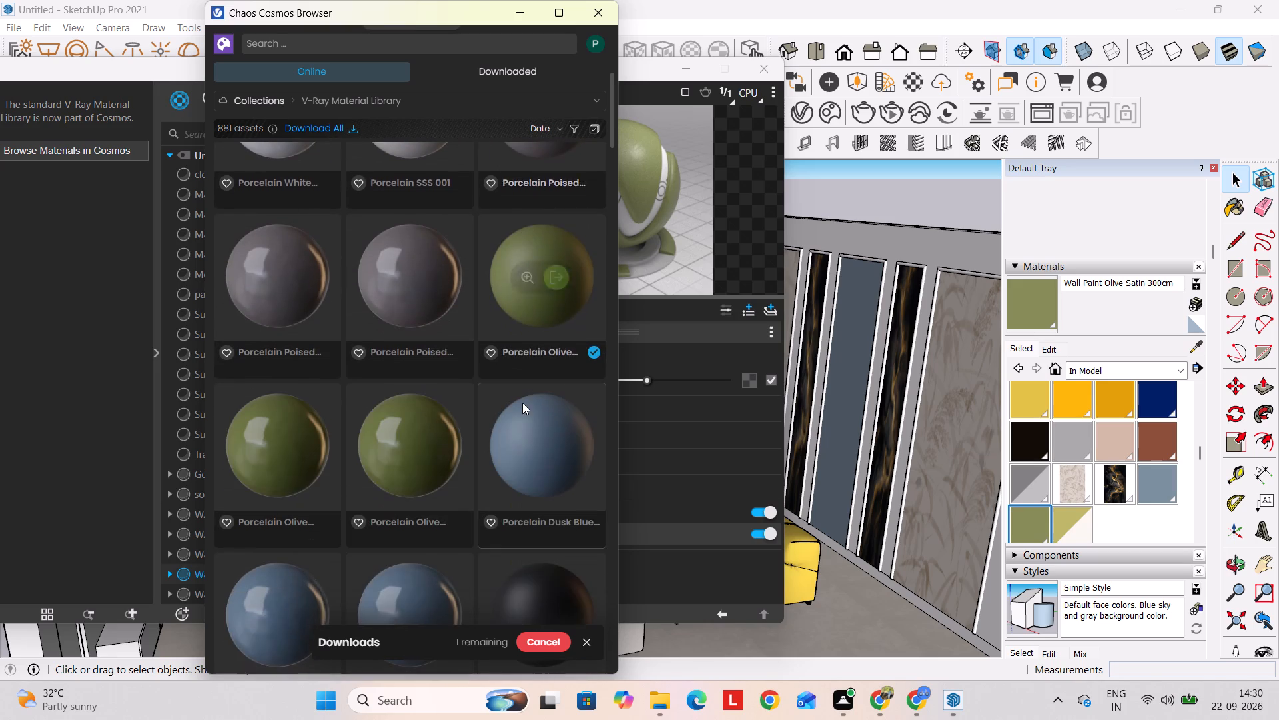
scroll(523, 402, "down", 5)
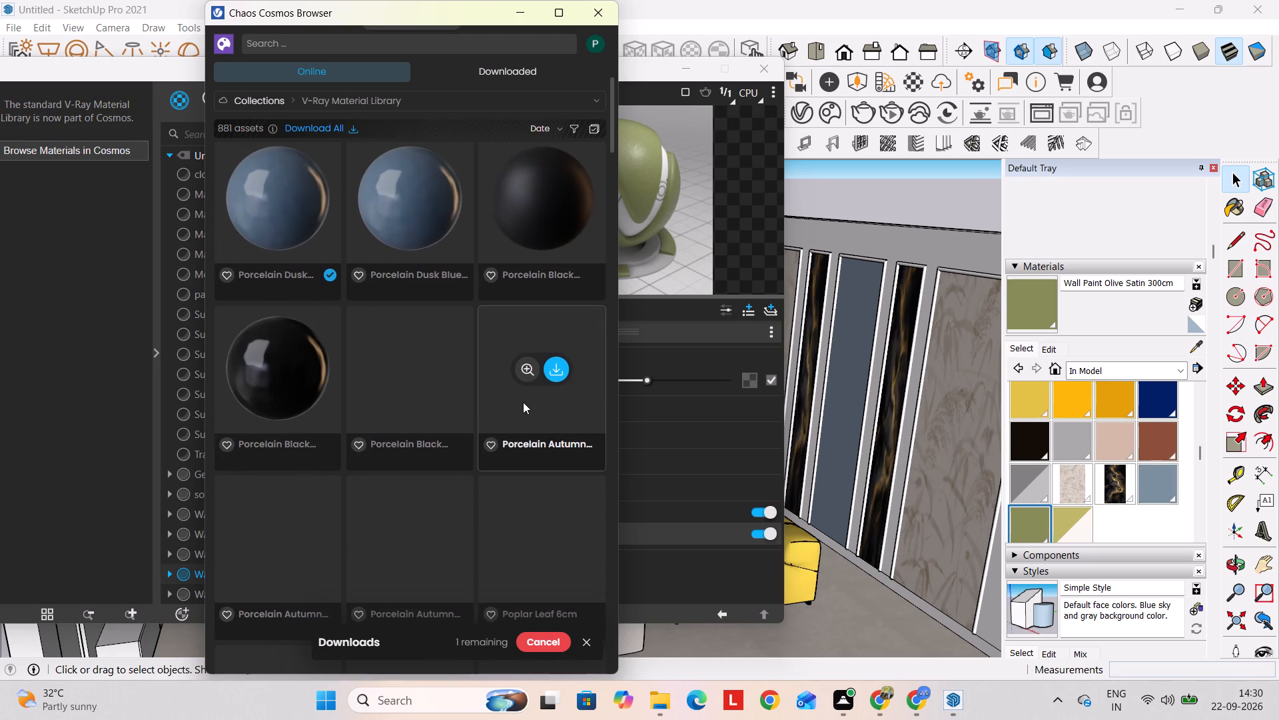
scroll(523, 402, "down", 4)
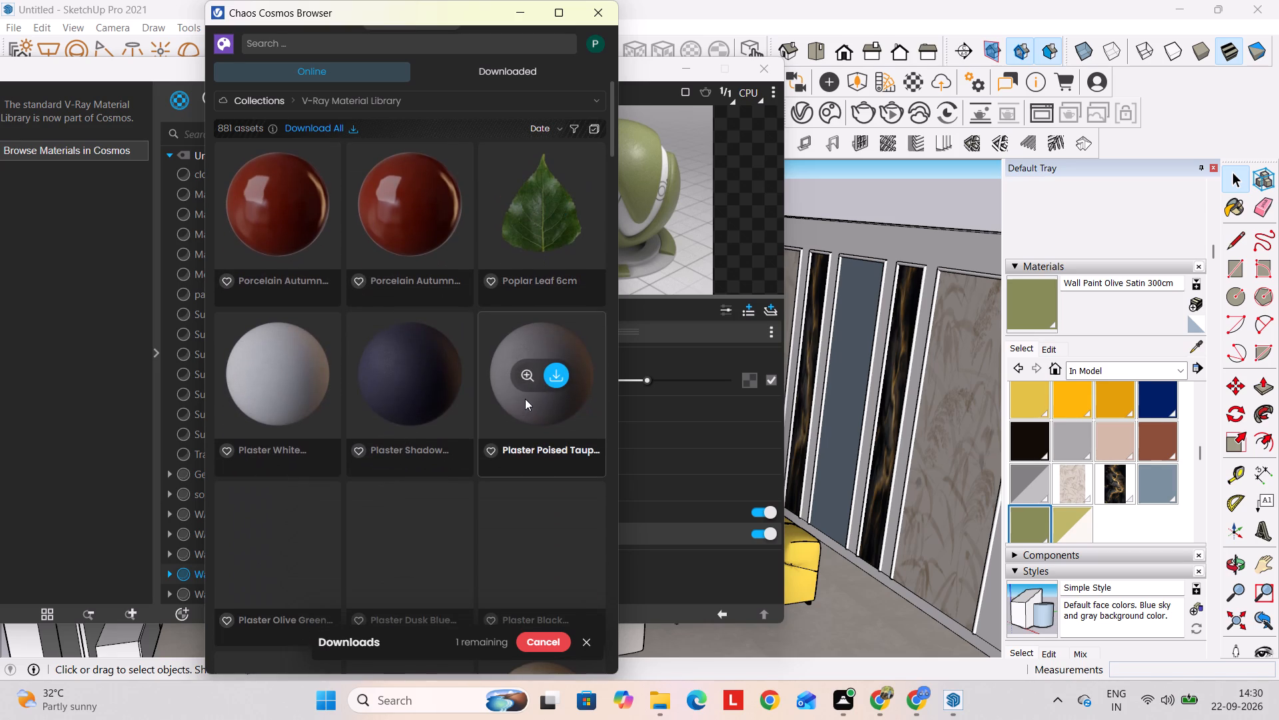
scroll(525, 399, "up", 12)
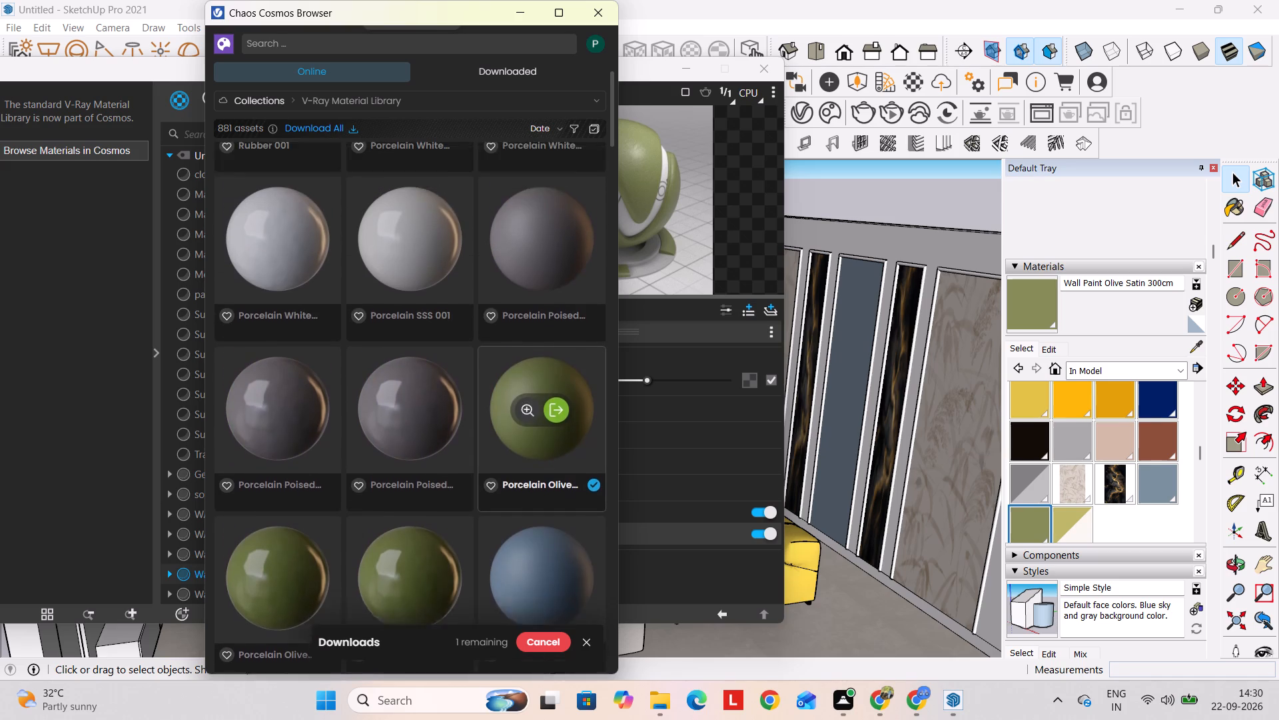
scroll(525, 399, "up", 6)
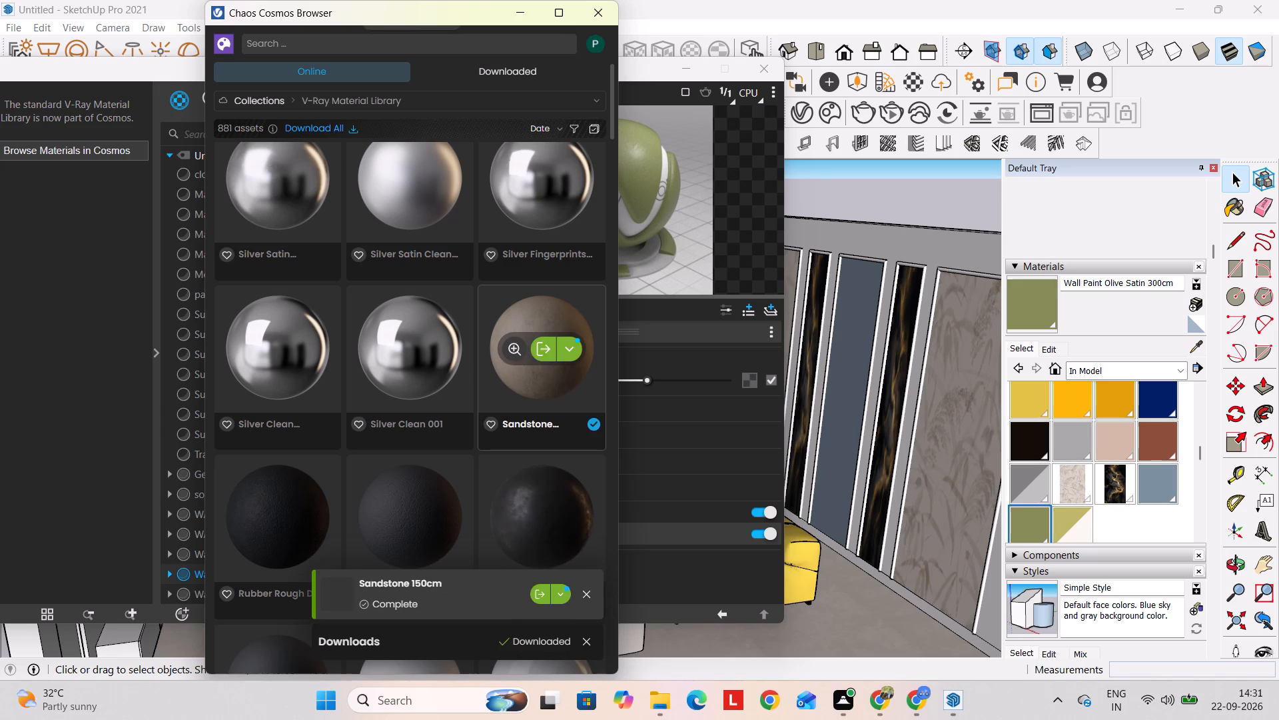
left_click(544, 363)
left_click(545, 345)
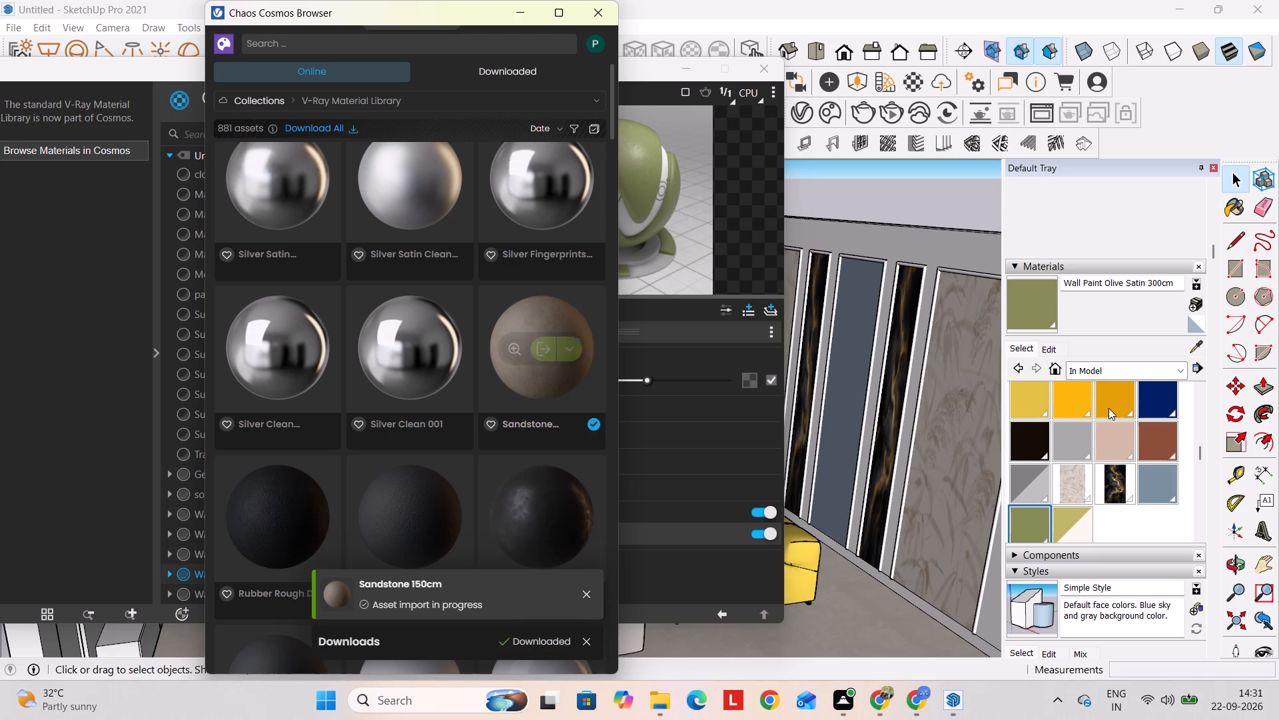
scroll(1080, 447, "down", 3)
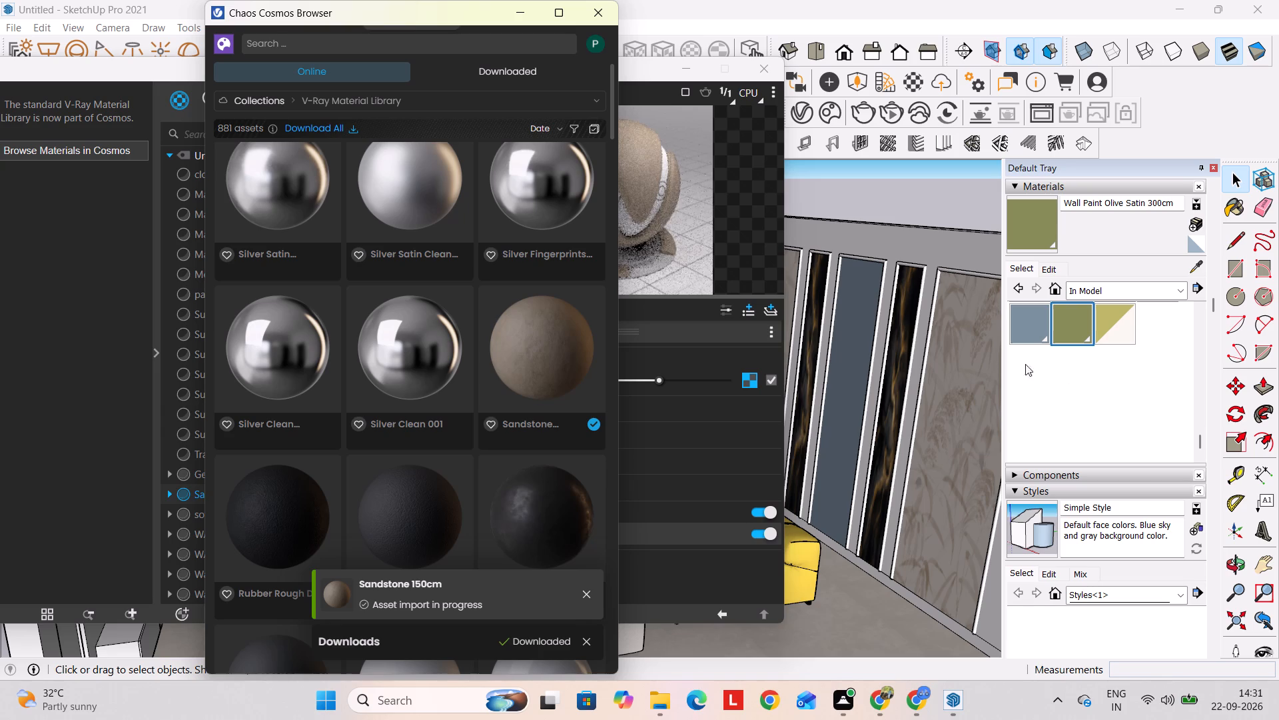
left_click_drag(422, 13, 785, 313)
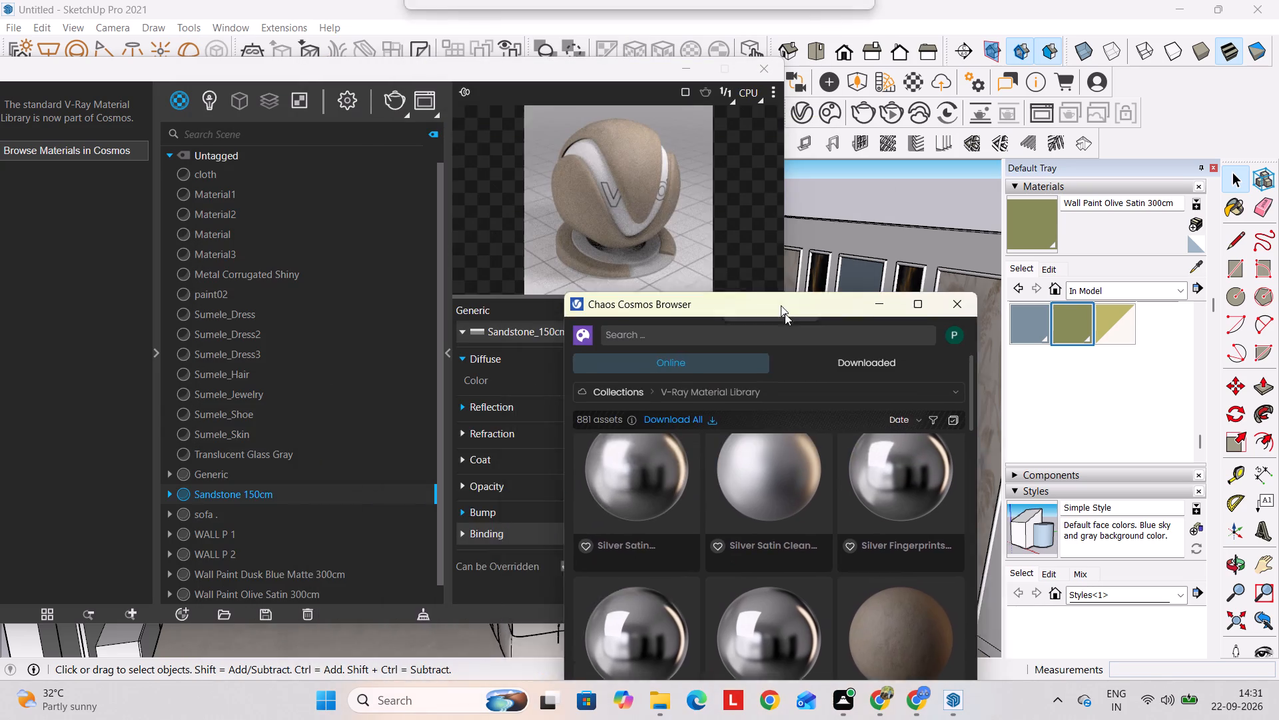
left_click_drag(785, 313, 478, 404)
left_click(674, 407)
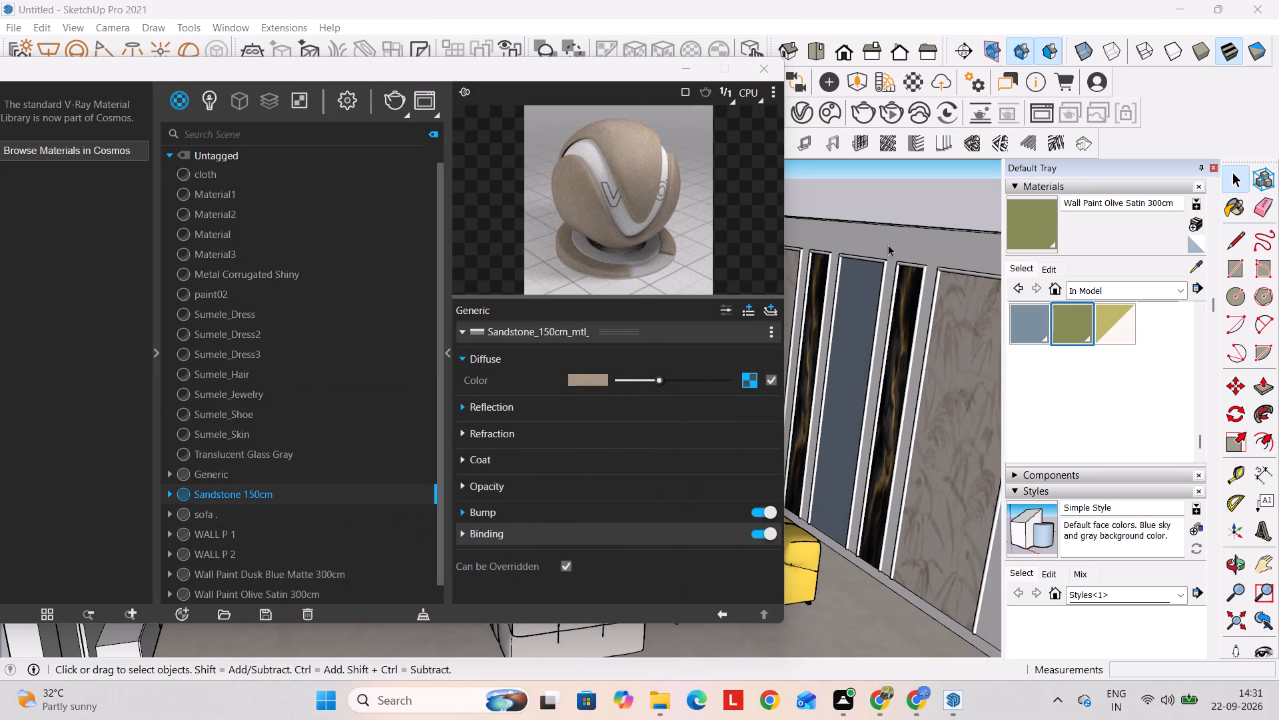
Apply Sandstone 150cm to the end wall's surface around the panels, closing the V-Ray Asset Editor.
left_click(888, 245)
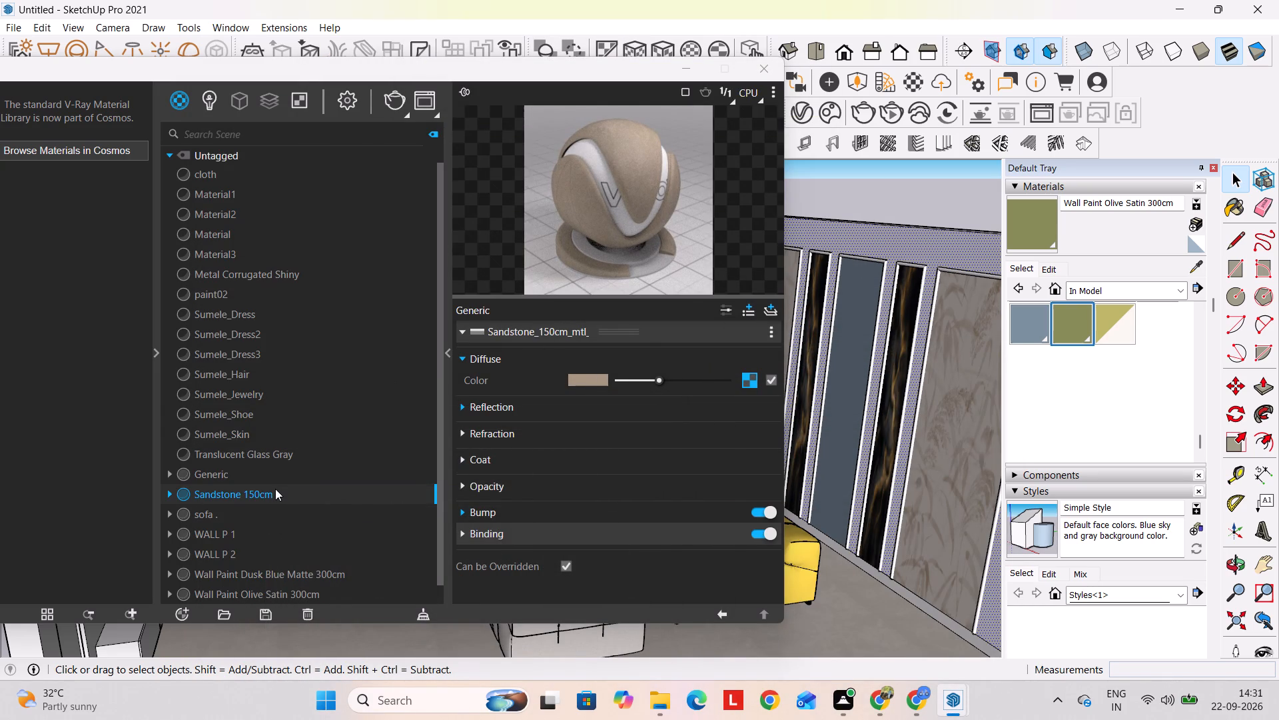
right_click(275, 489)
left_click(346, 301)
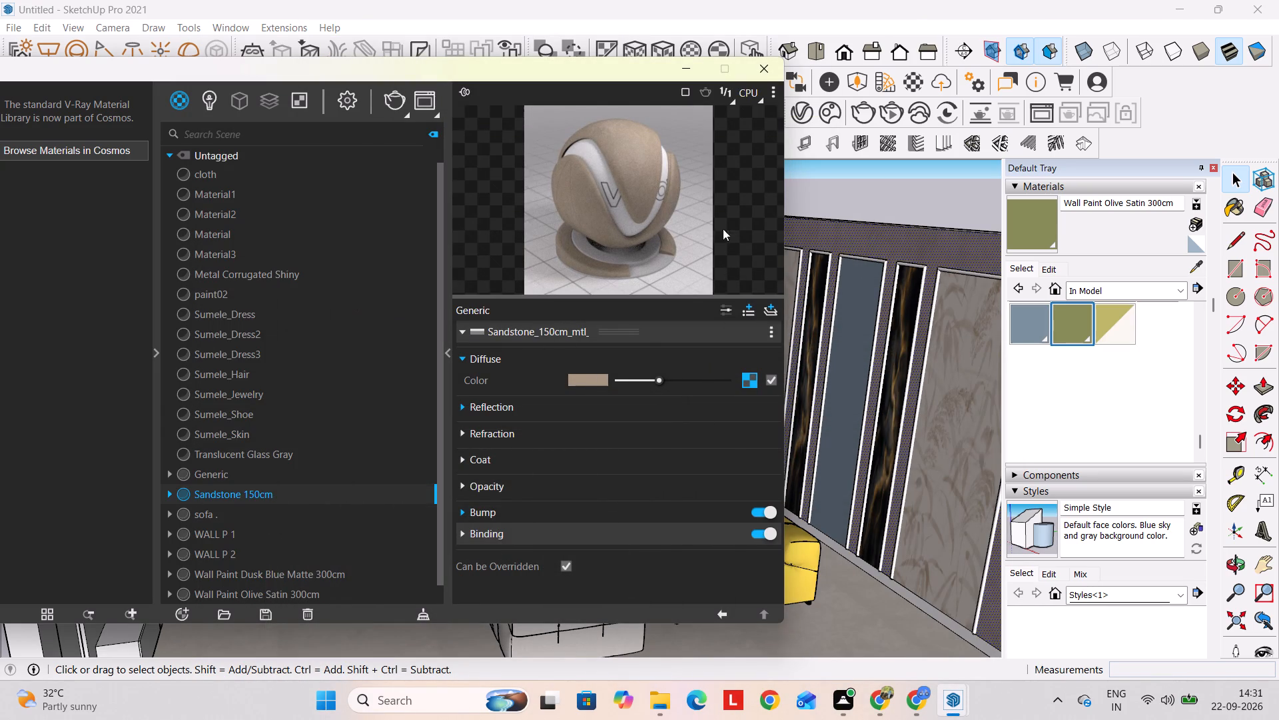
left_click(763, 77)
left_click(891, 185)
Sample Sandstone 150cm from the paneled end wall and paint it on the opposite wall's surface around the arched niches.
middle_click_drag(802, 335, 985, 385)
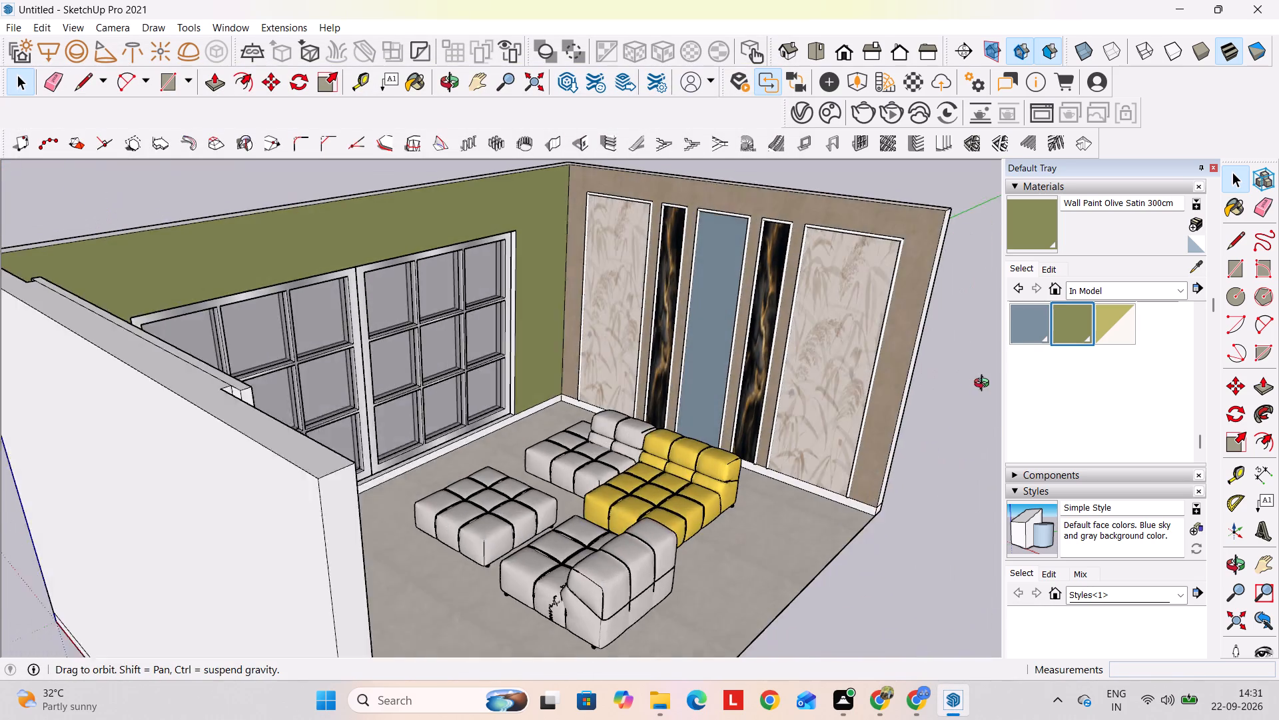
middle_click_drag(985, 385, 995, 377)
scroll(792, 196, "up", 4)
middle_click_drag(677, 277, 805, 297)
scroll(476, 207, "up", 2)
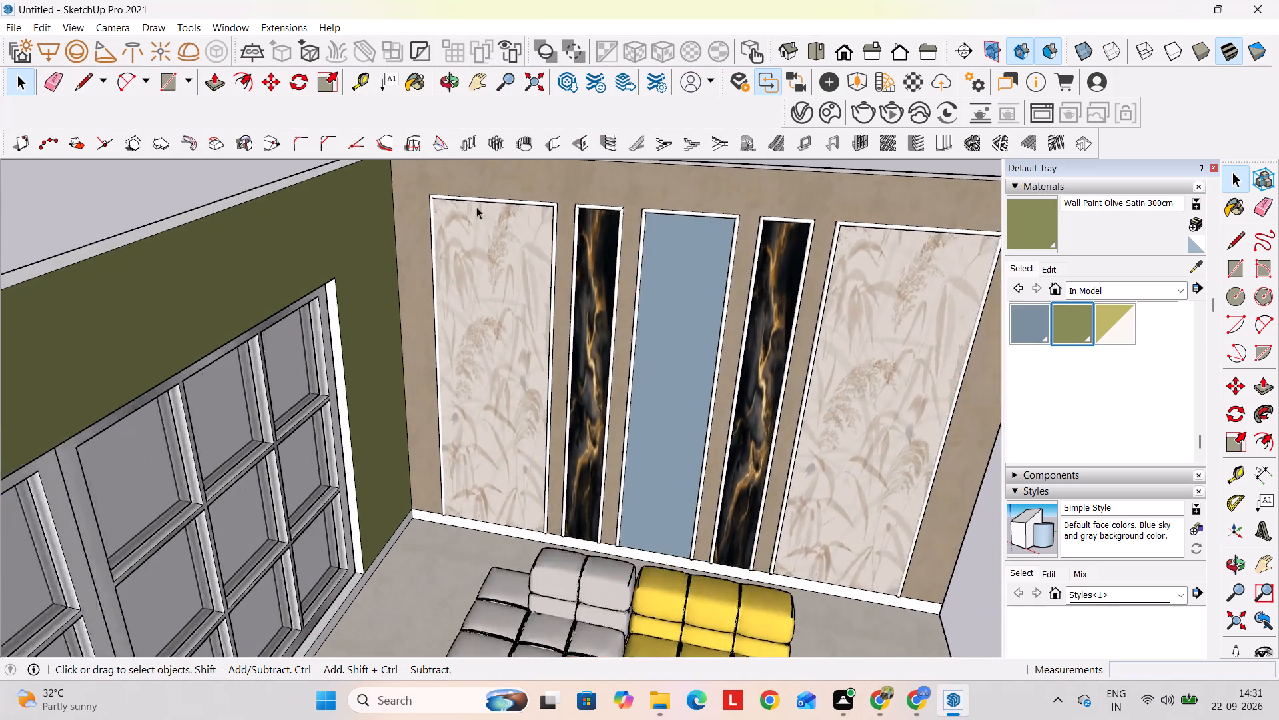
scroll(476, 207, "up", 2)
middle_click_drag(790, 275, 372, 321)
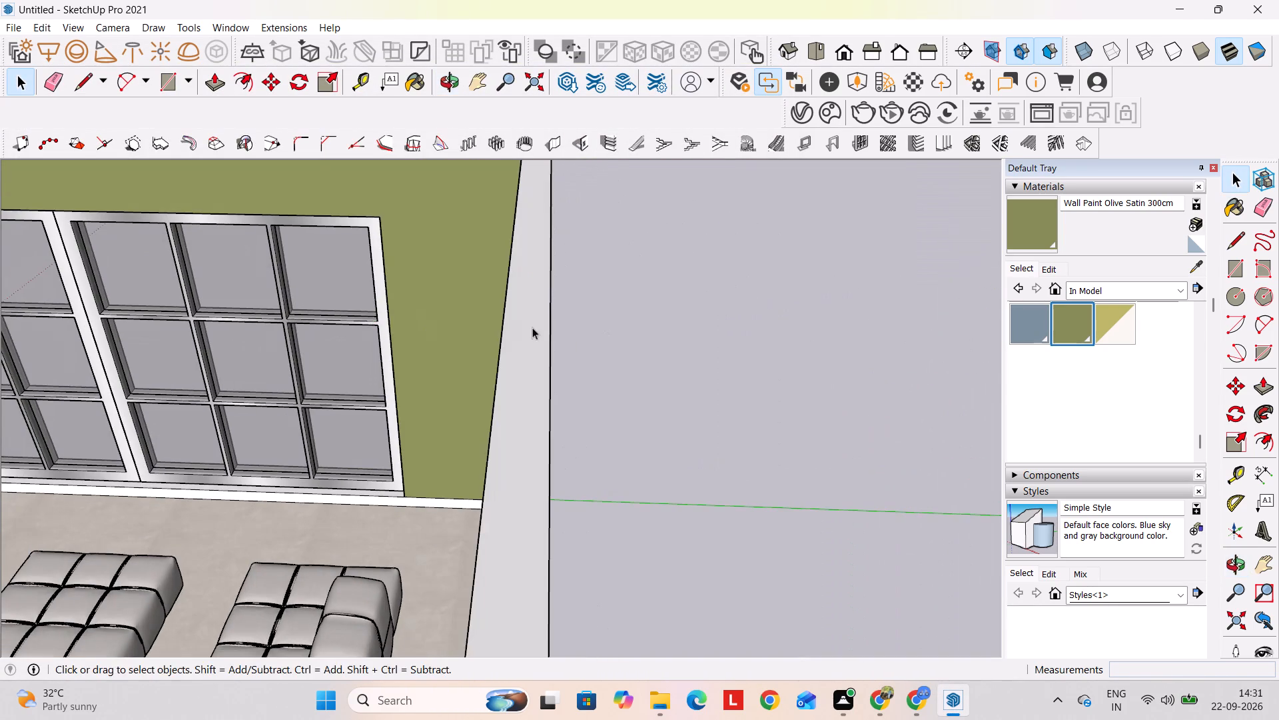
middle_click_drag(533, 329, 1002, 267)
scroll(897, 309, "down", 3)
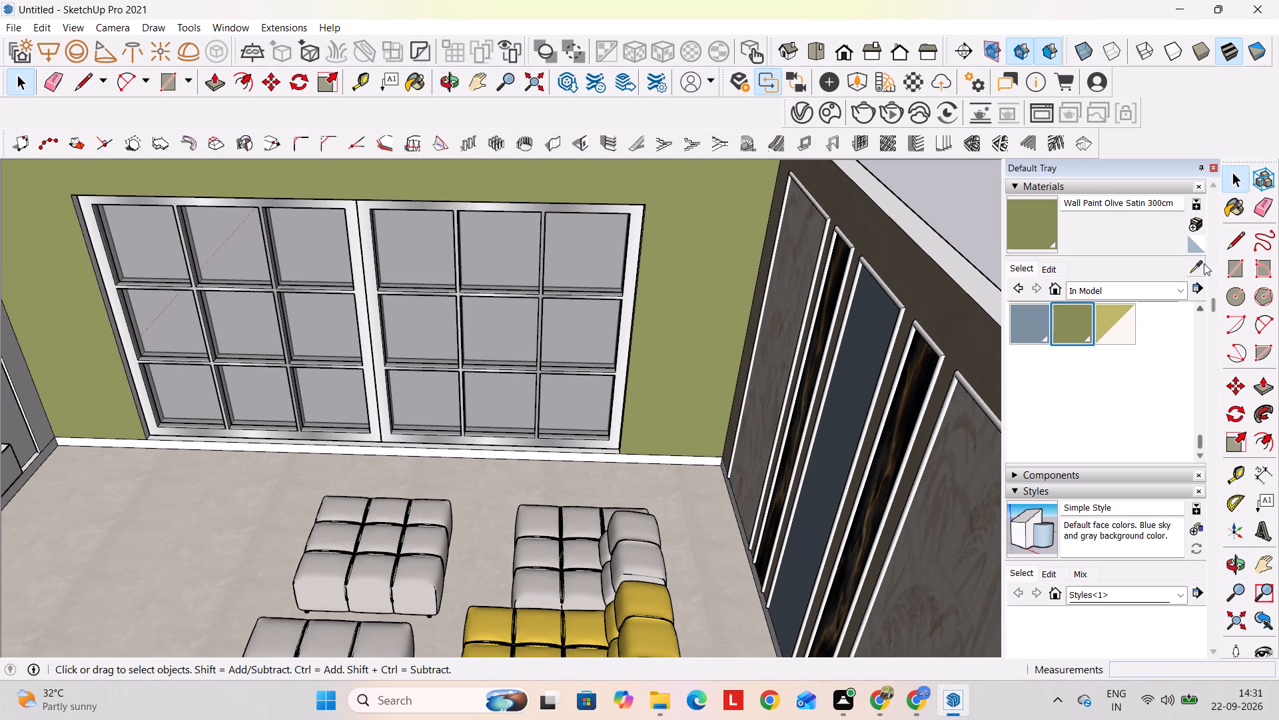
left_click(1204, 263)
left_click(917, 275)
middle_click_drag(817, 317, 394, 325)
middle_click_drag(364, 302, 587, 521, "shift")
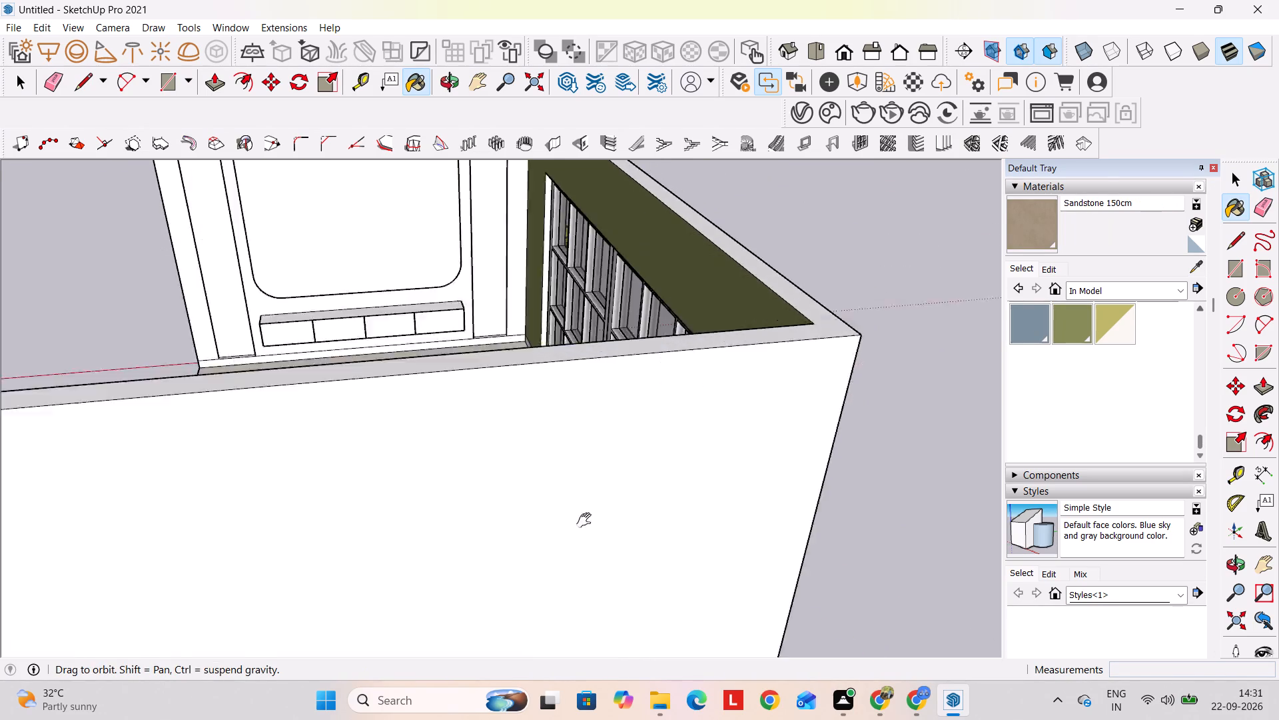
middle_click_drag(587, 521, 669, 629, "shift")
left_click(575, 196)
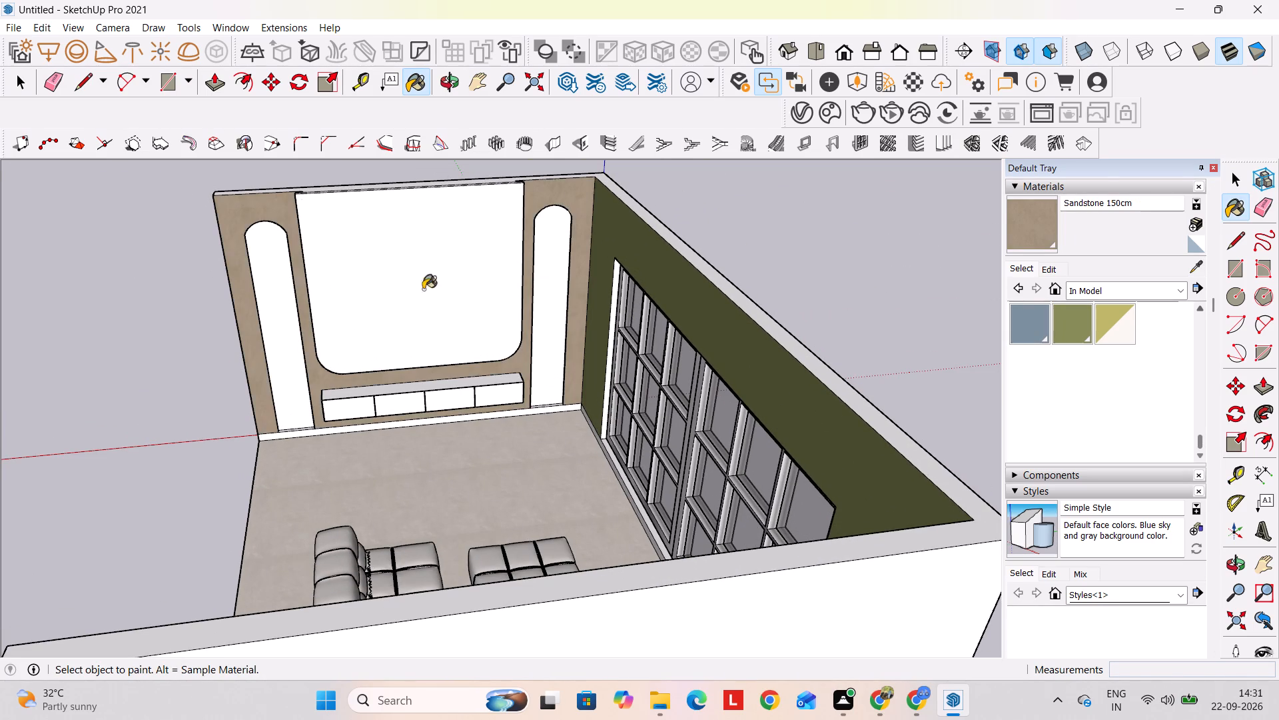
key("space")
Open the V-Ray Material Library in the Chaos Cosmos Browser from the V-Ray Asset Editor.
scroll(286, 340, "up", 4)
scroll(420, 318, "down", 2)
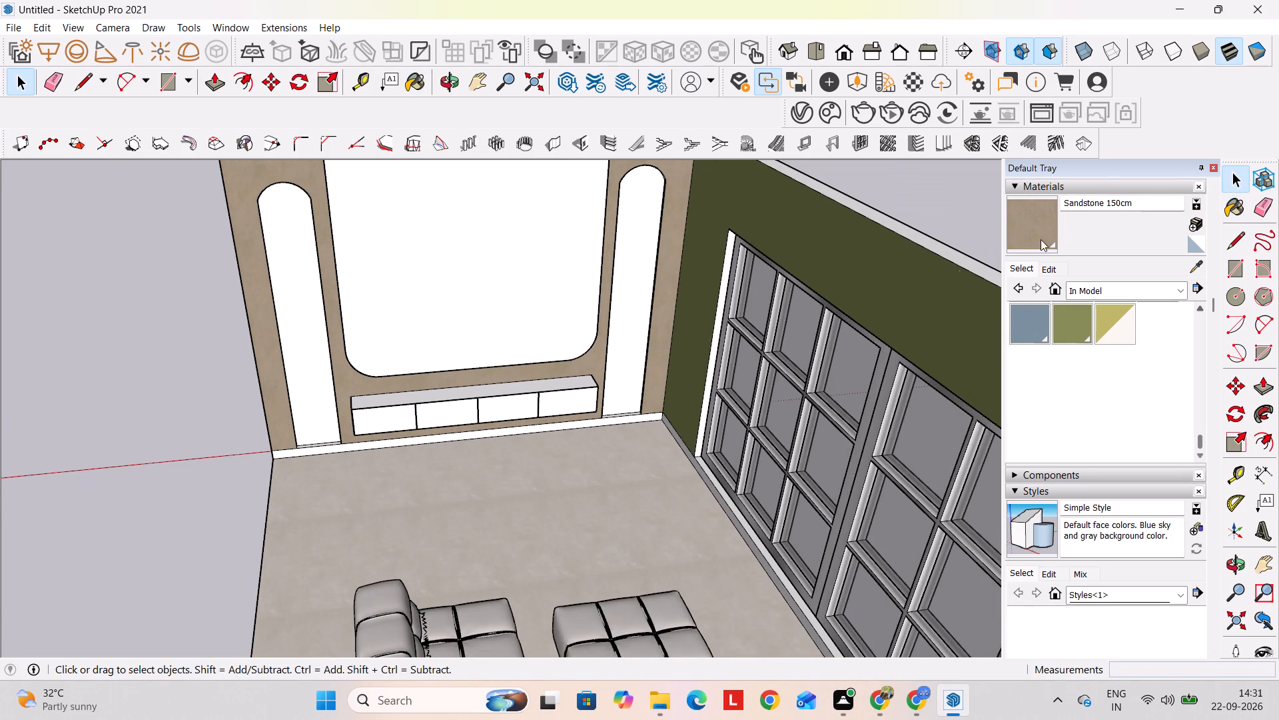
scroll(331, 328, "up", 2)
middle_click_drag(398, 317, 409, 422, "shift")
scroll(470, 369, "down", 1)
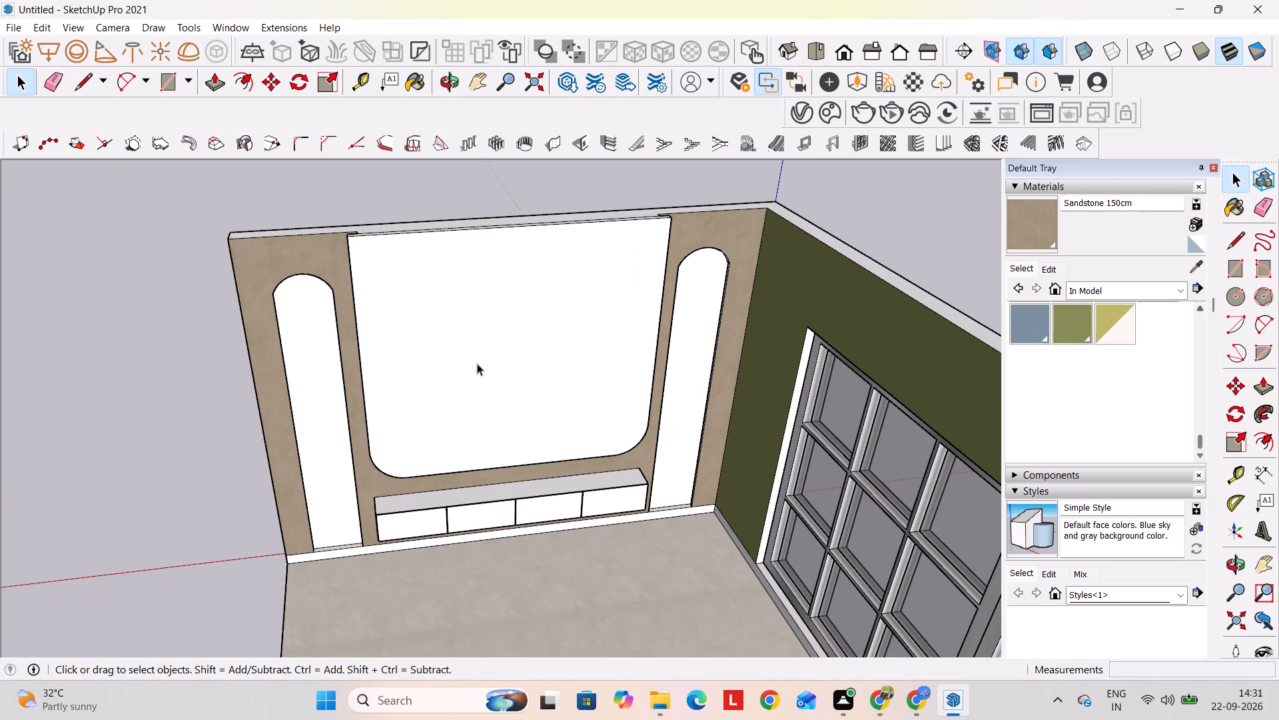
left_click(801, 109)
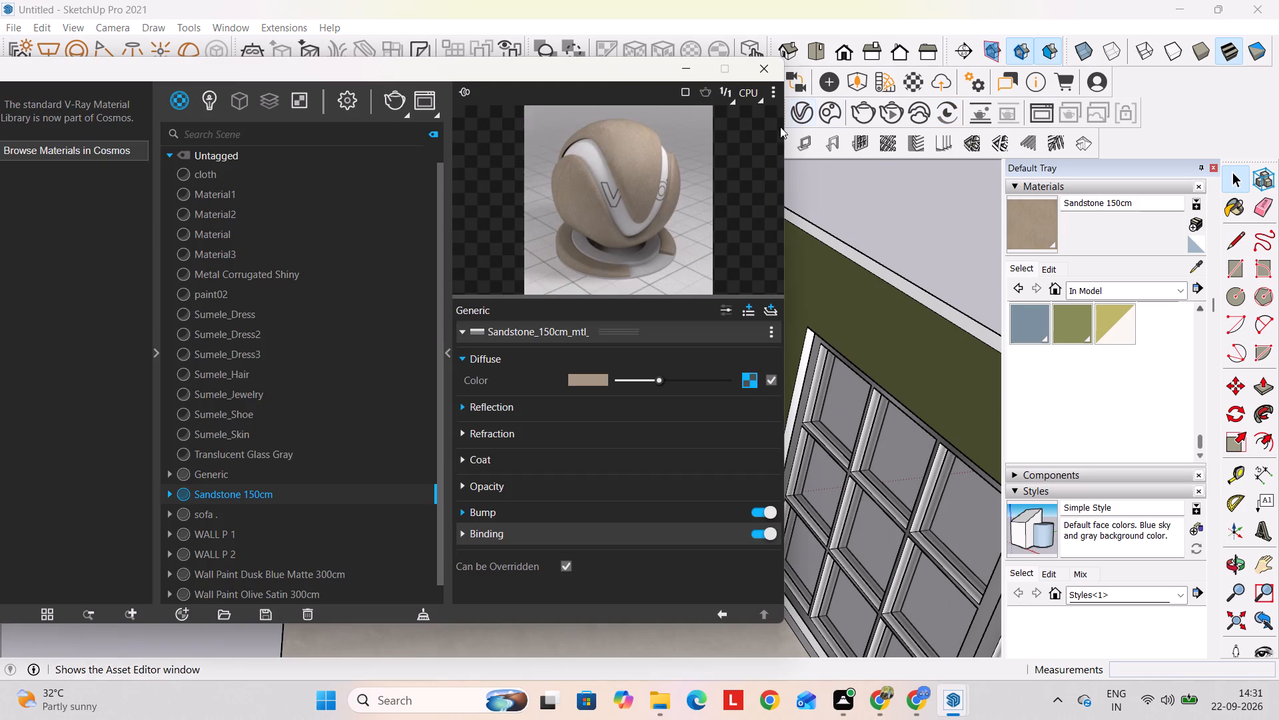
left_click_drag(201, 71, 511, 71)
left_click(417, 156)
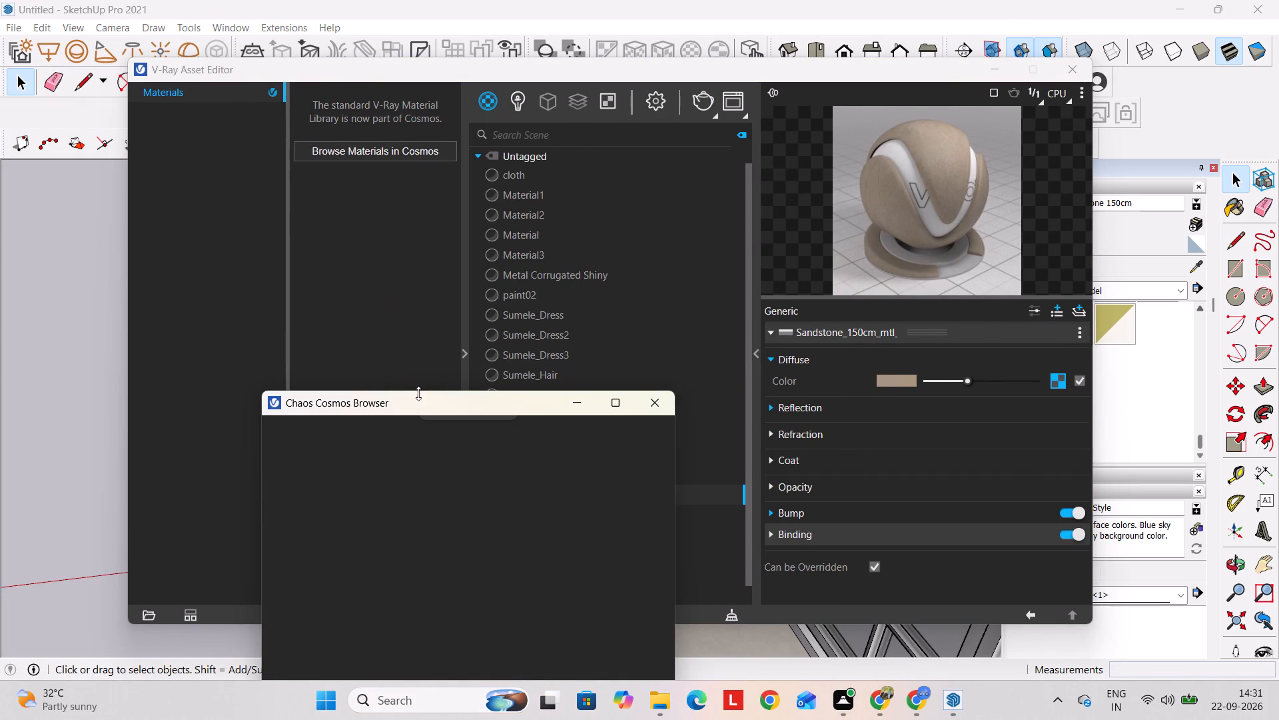
left_click_drag(419, 404, 337, 36)
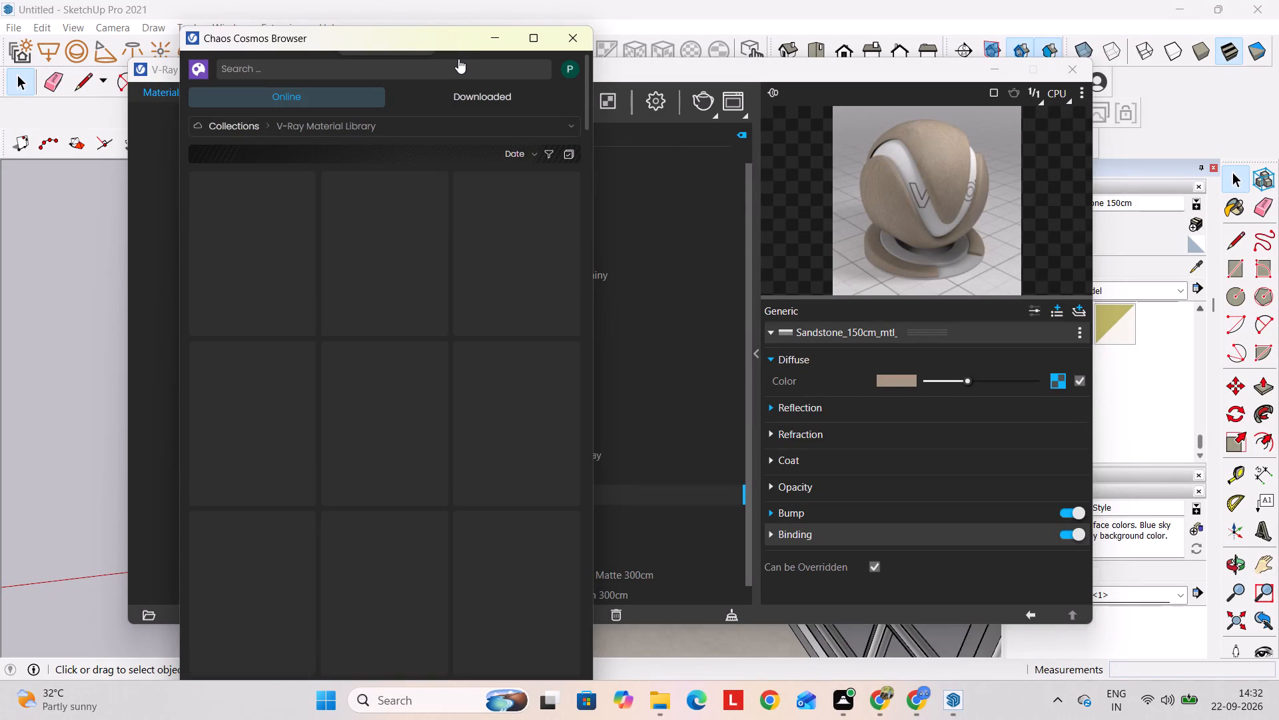
Browse the online V-Ray Material Library's paint, plaster, wood, stone, glass, flooring, fabric, metal and concrete materials for another room finish.
scroll(437, 273, "down", 3)
right_click(436, 273)
scroll(436, 273, "down", 4)
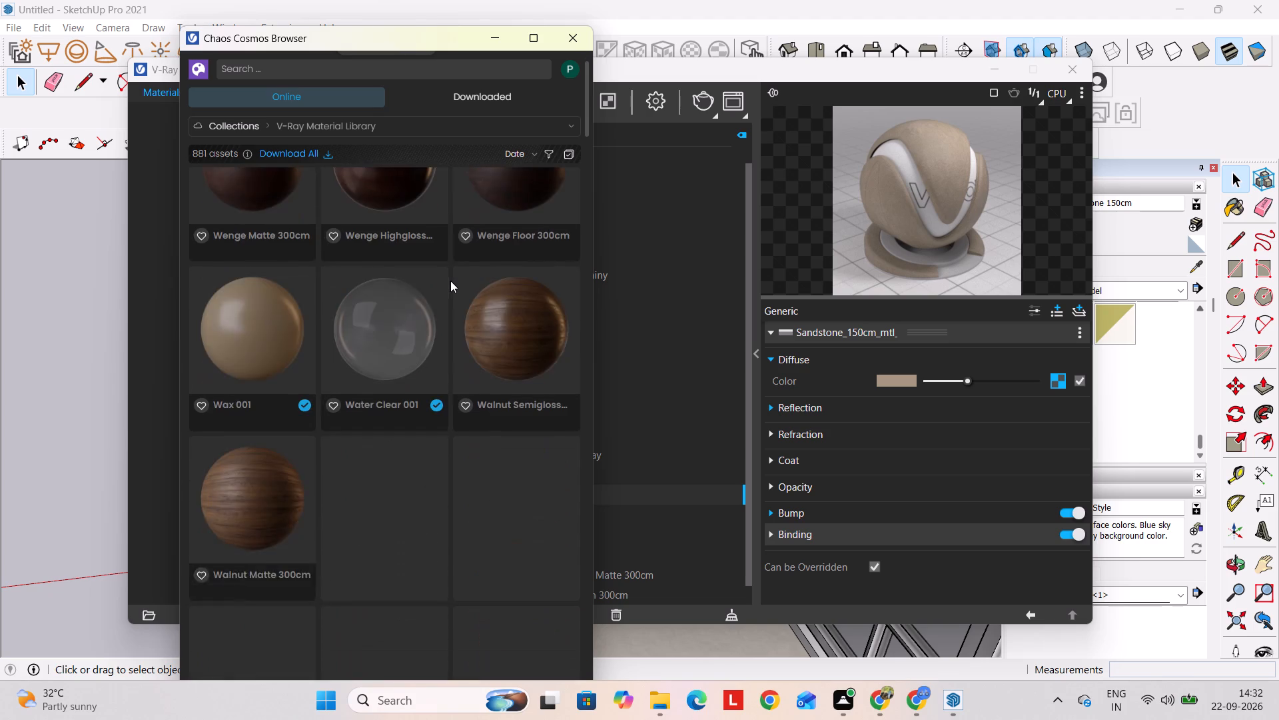
scroll(450, 281, "down", 5)
scroll(402, 378, "down", 10)
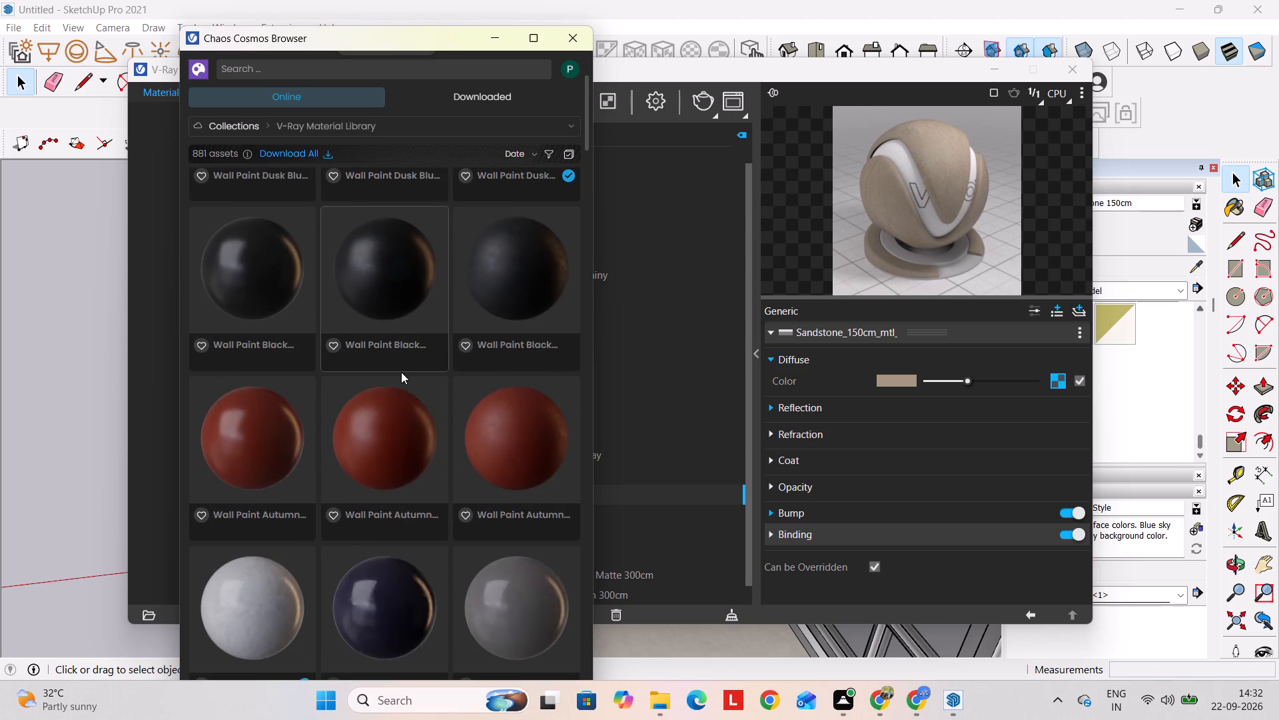
scroll(401, 372, "down", 11)
scroll(404, 365, "up", 5)
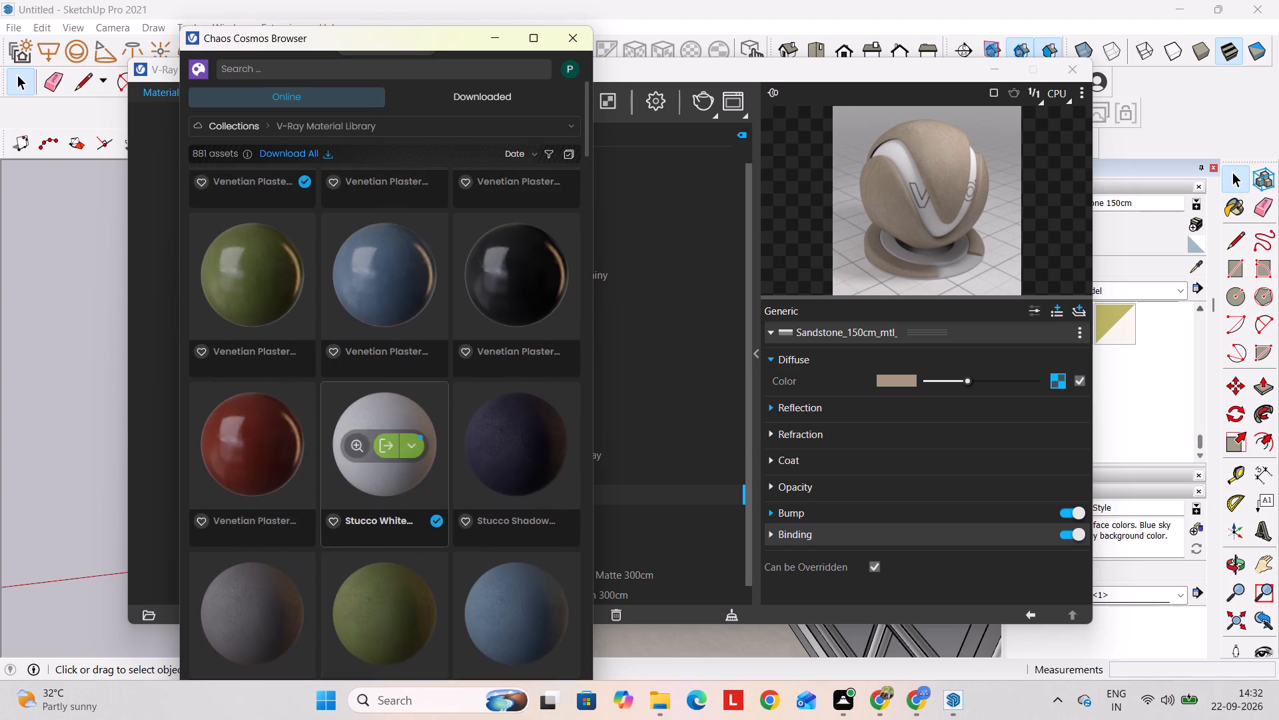
scroll(404, 365, "up", 1)
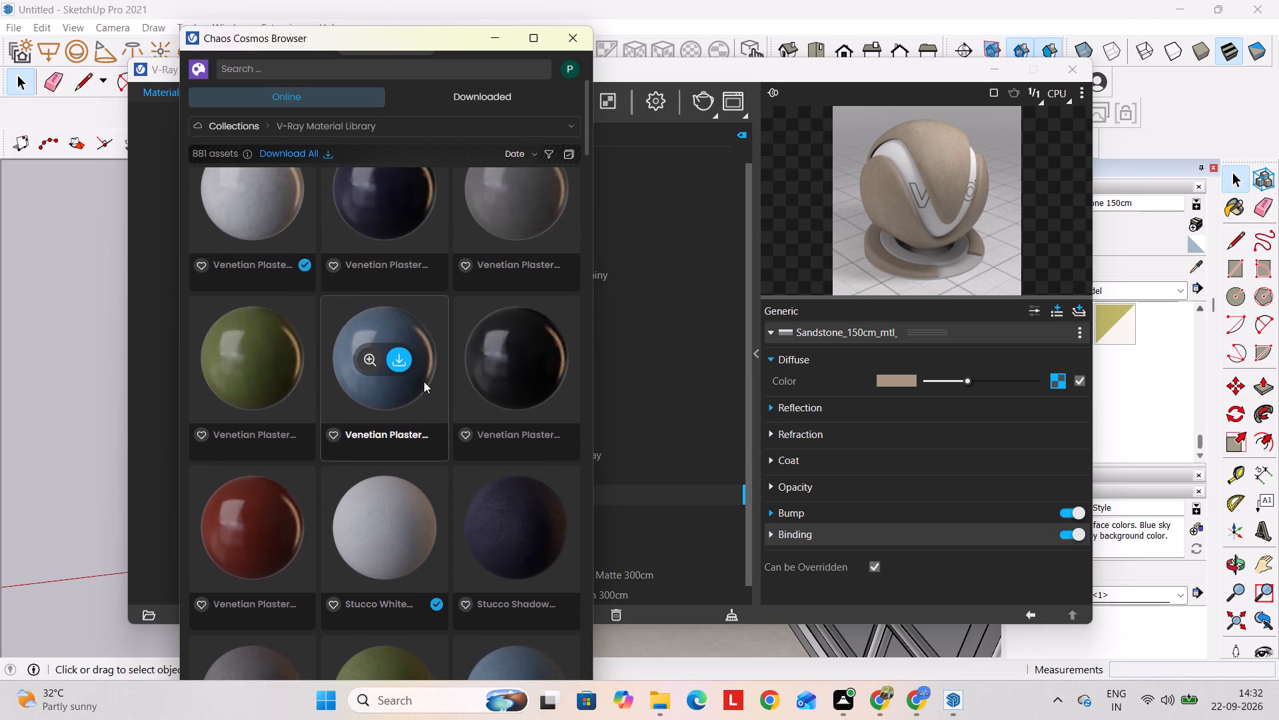
scroll(424, 381, "up", 1)
scroll(424, 381, "down", 11)
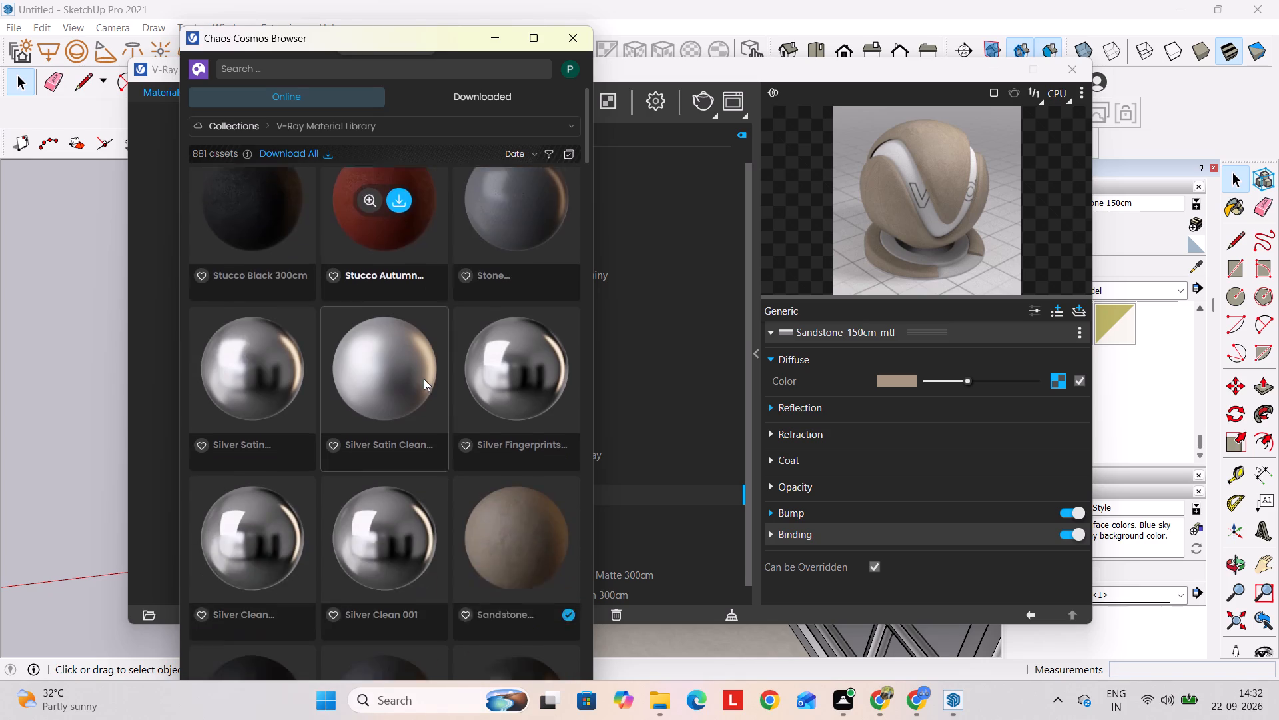
scroll(424, 379, "down", 11)
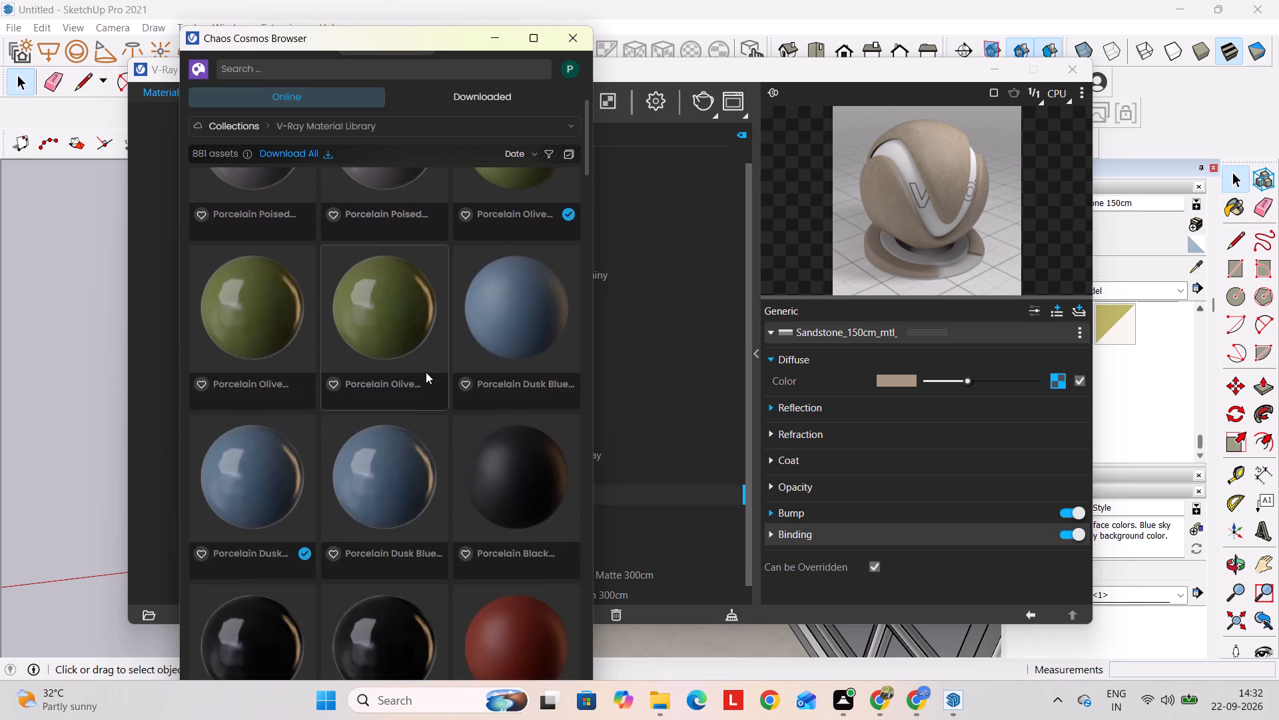
scroll(426, 372, "down", 14)
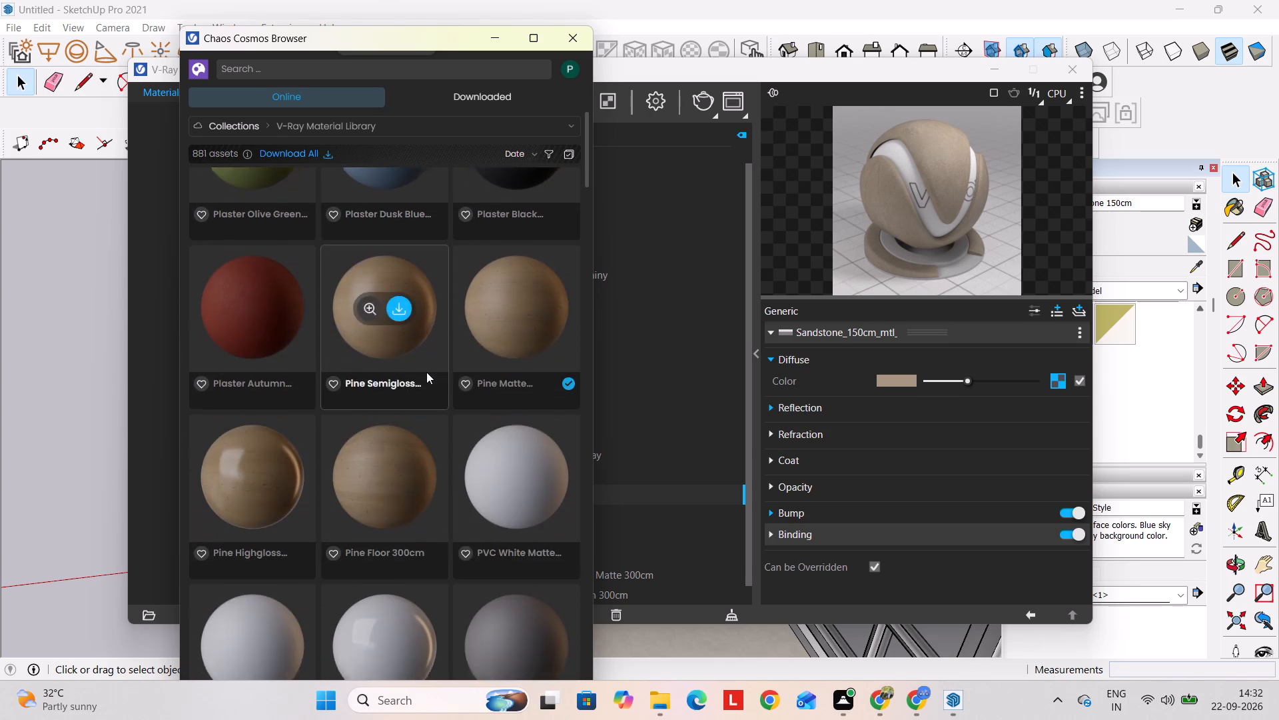
scroll(426, 372, "down", 8)
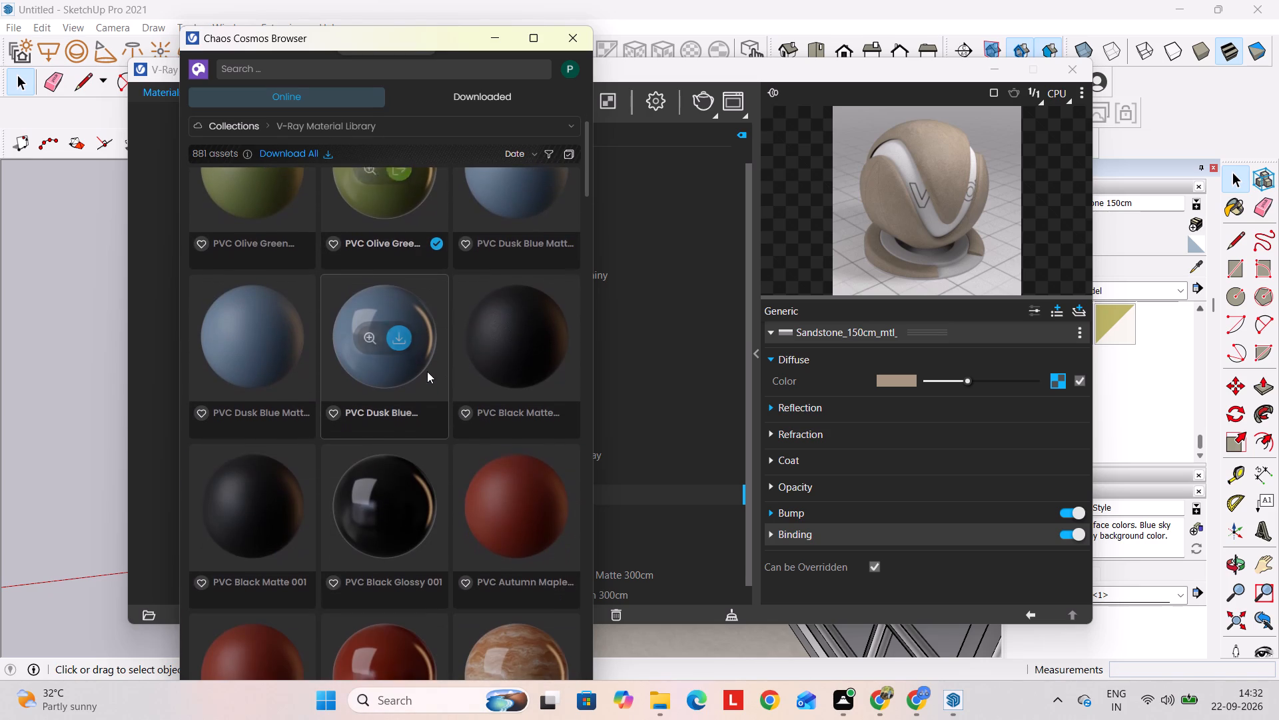
scroll(427, 371, "down", 4)
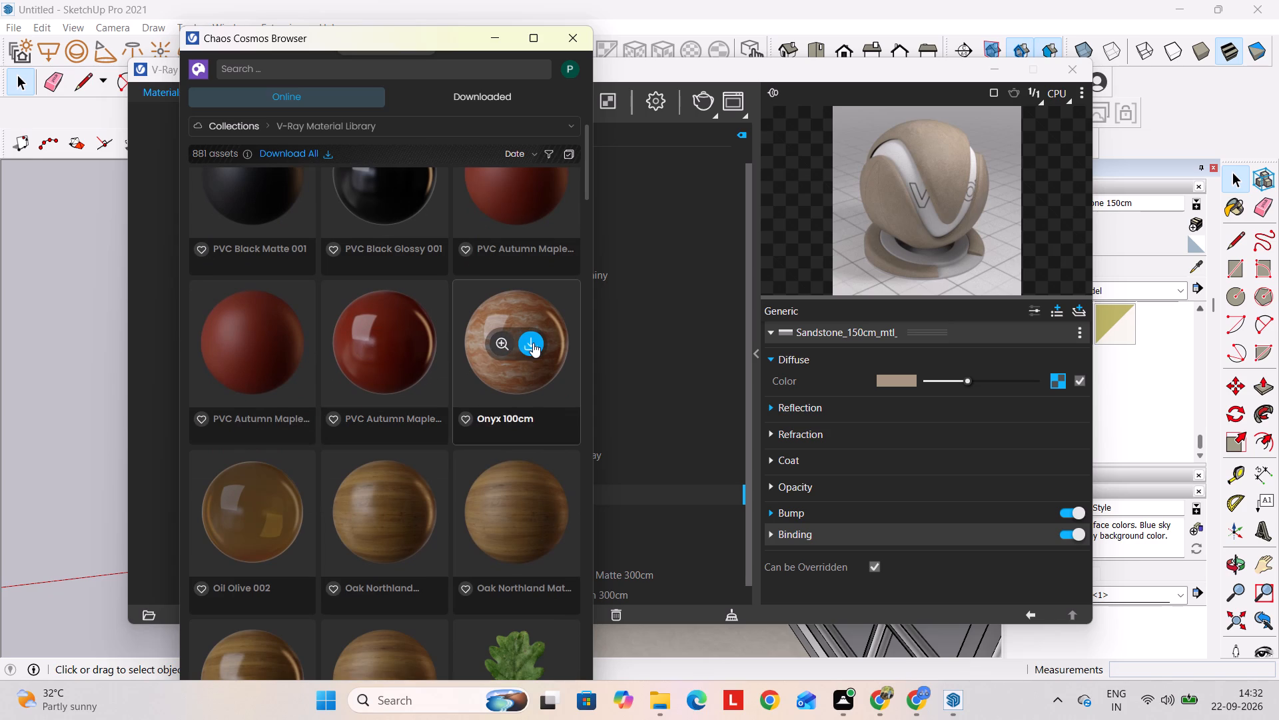
scroll(529, 341, "down", 4)
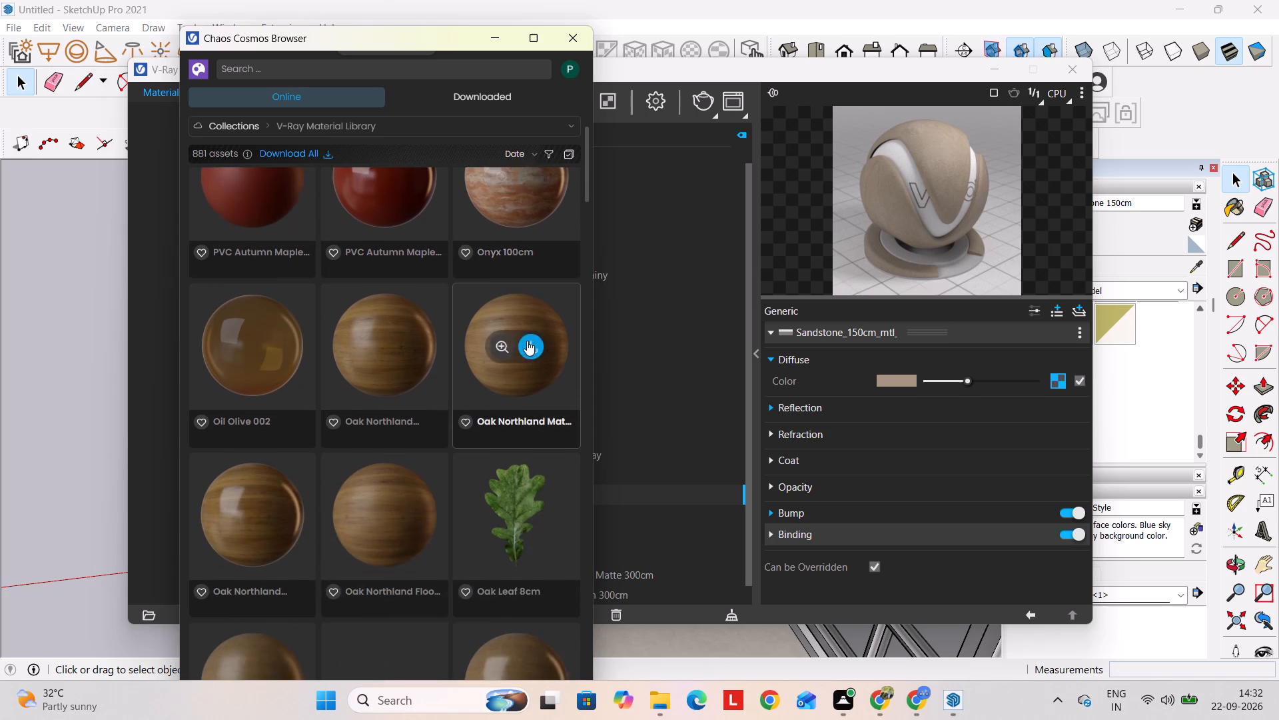
scroll(527, 341, "down", 12)
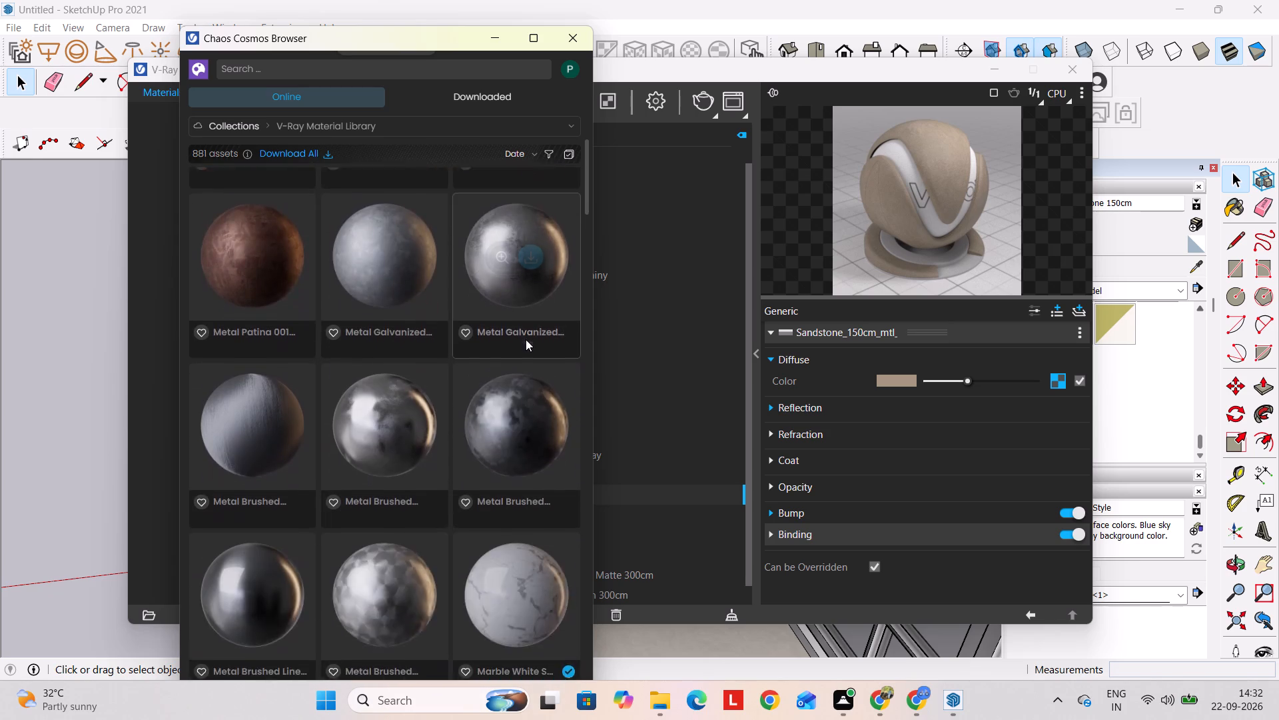
scroll(526, 339, "up", 2)
scroll(450, 373, "down", 2)
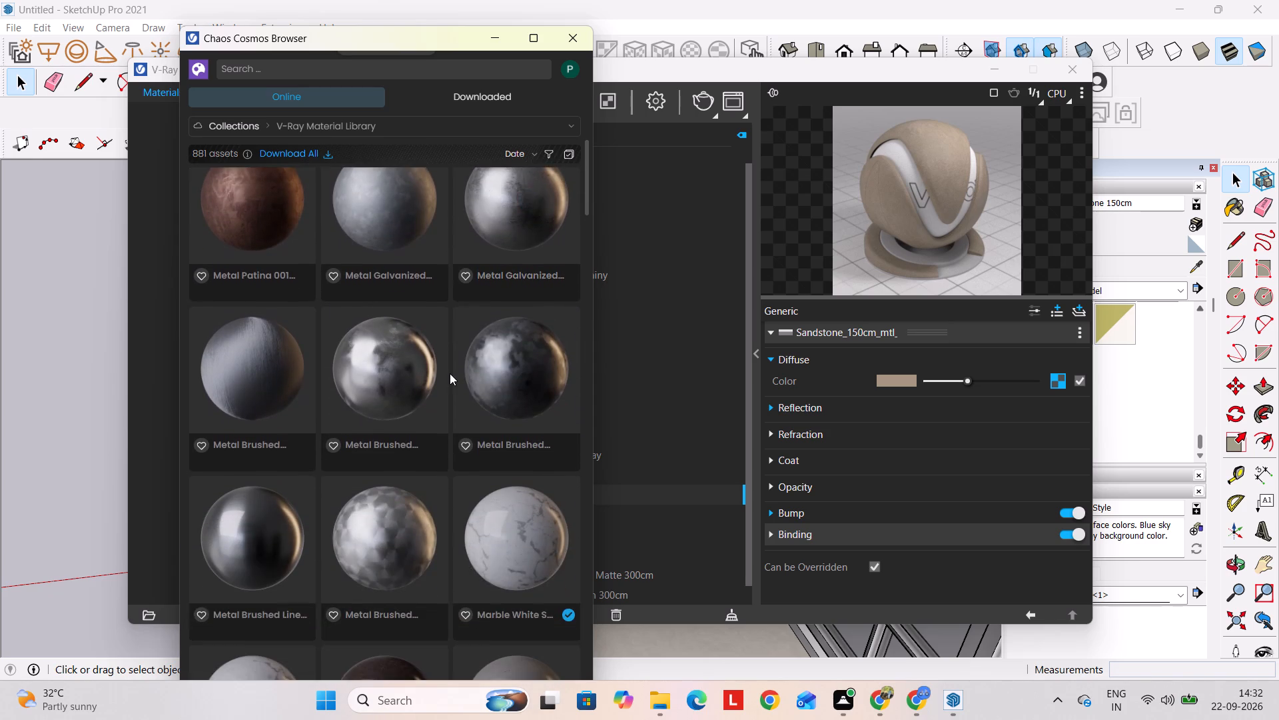
scroll(450, 373, "down", 6)
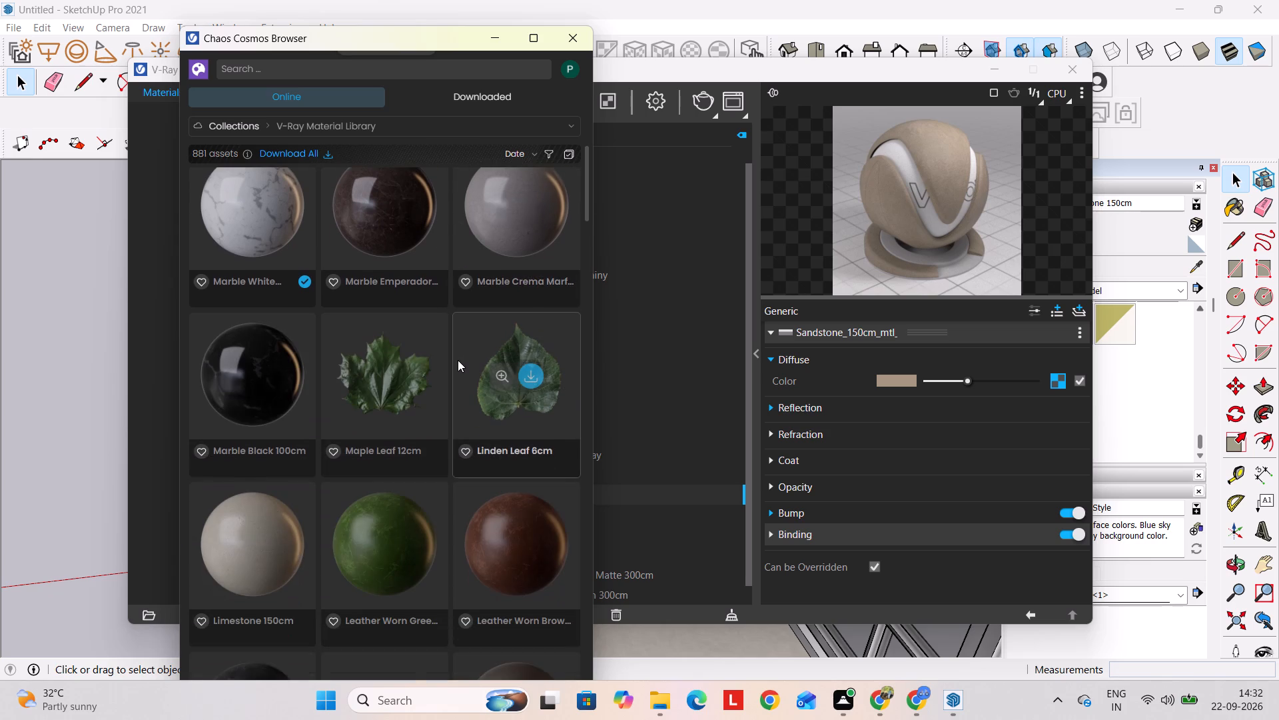
scroll(458, 360, "down", 10)
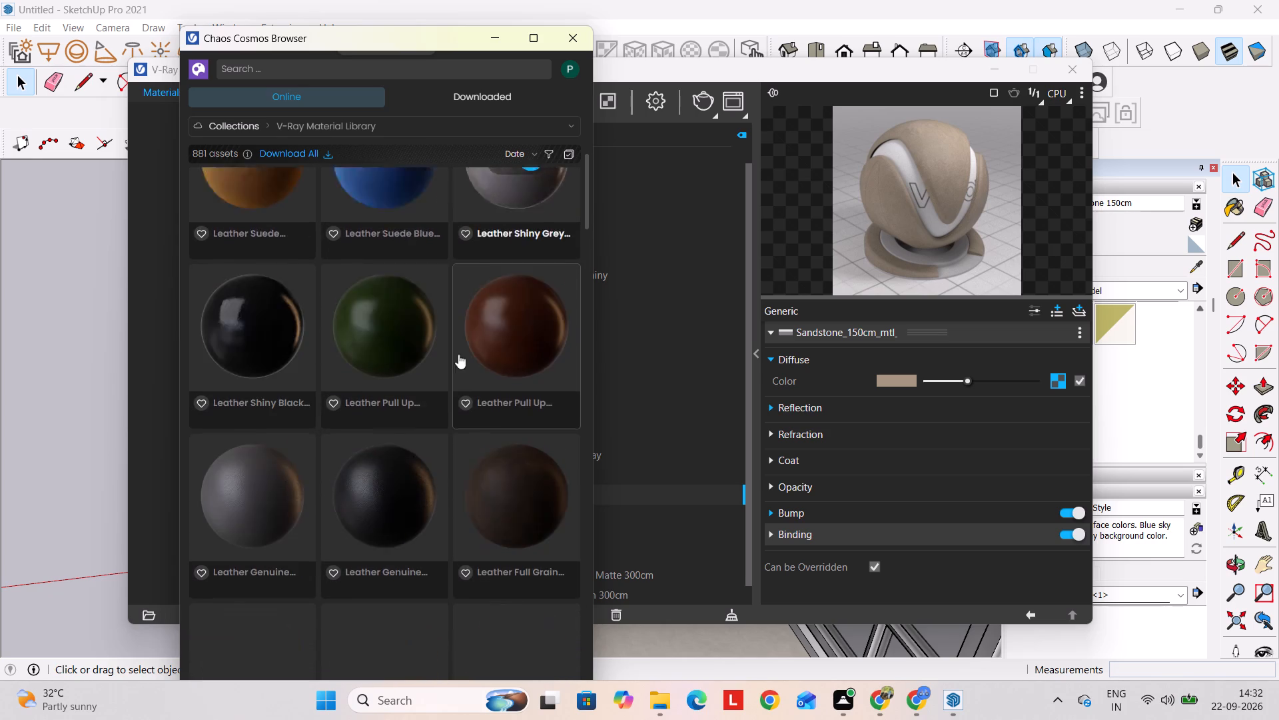
scroll(458, 354, "down", 7)
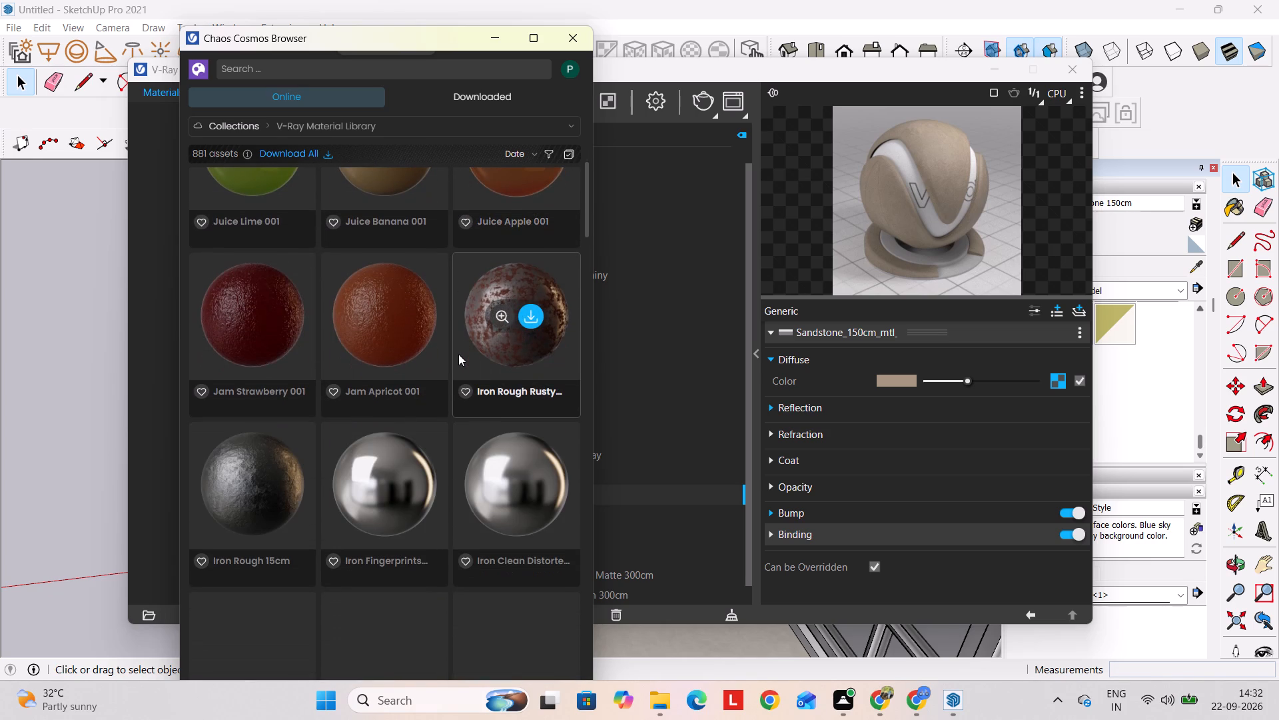
scroll(458, 354, "down", 7)
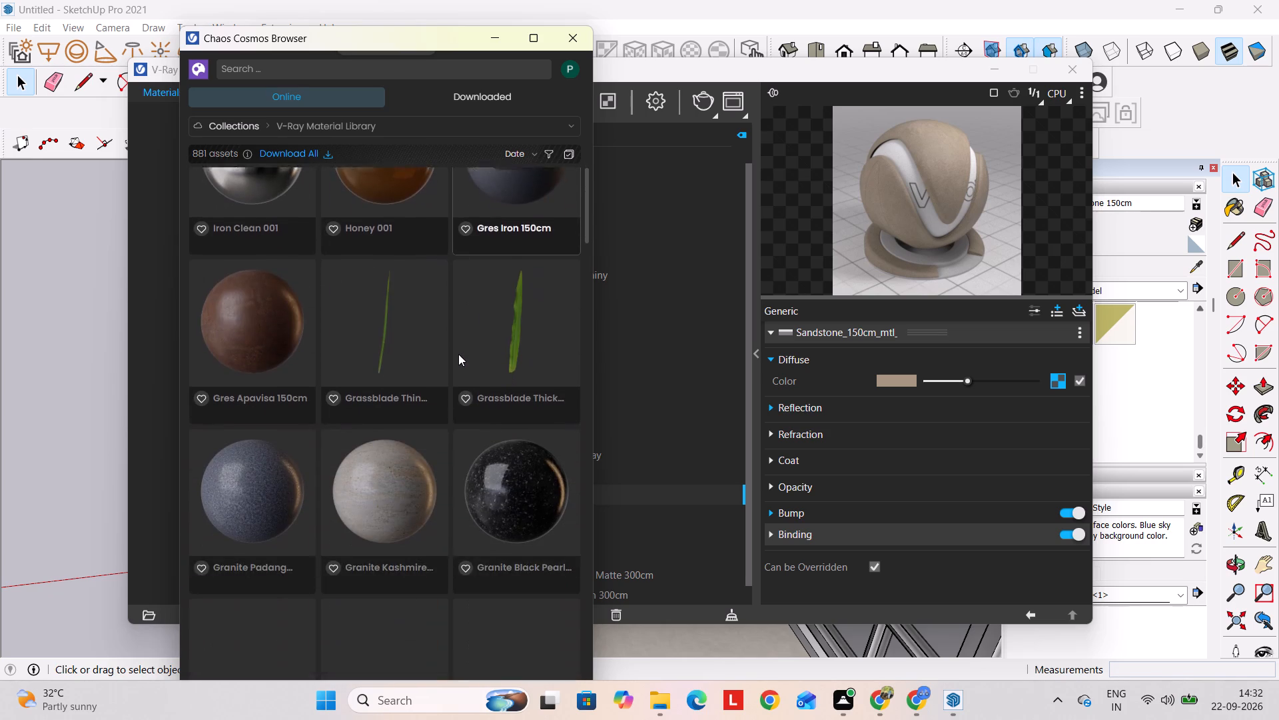
scroll(458, 354, "down", 4)
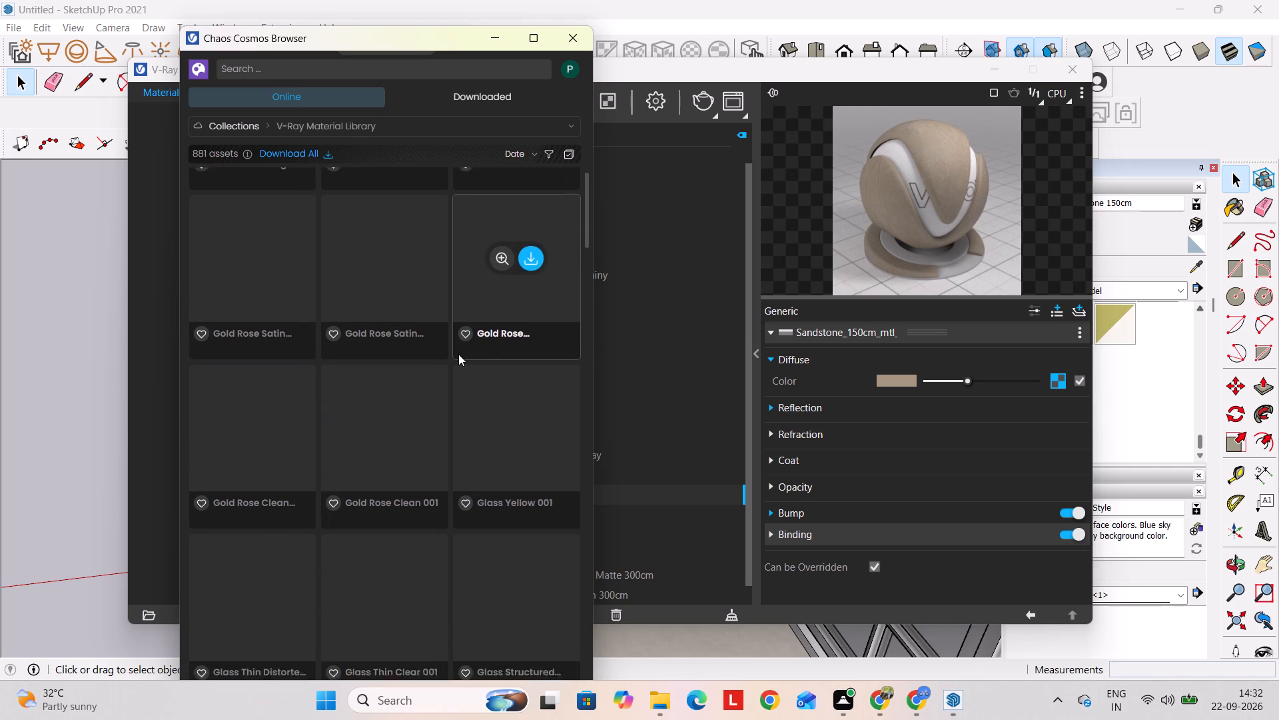
scroll(458, 354, "down", 3)
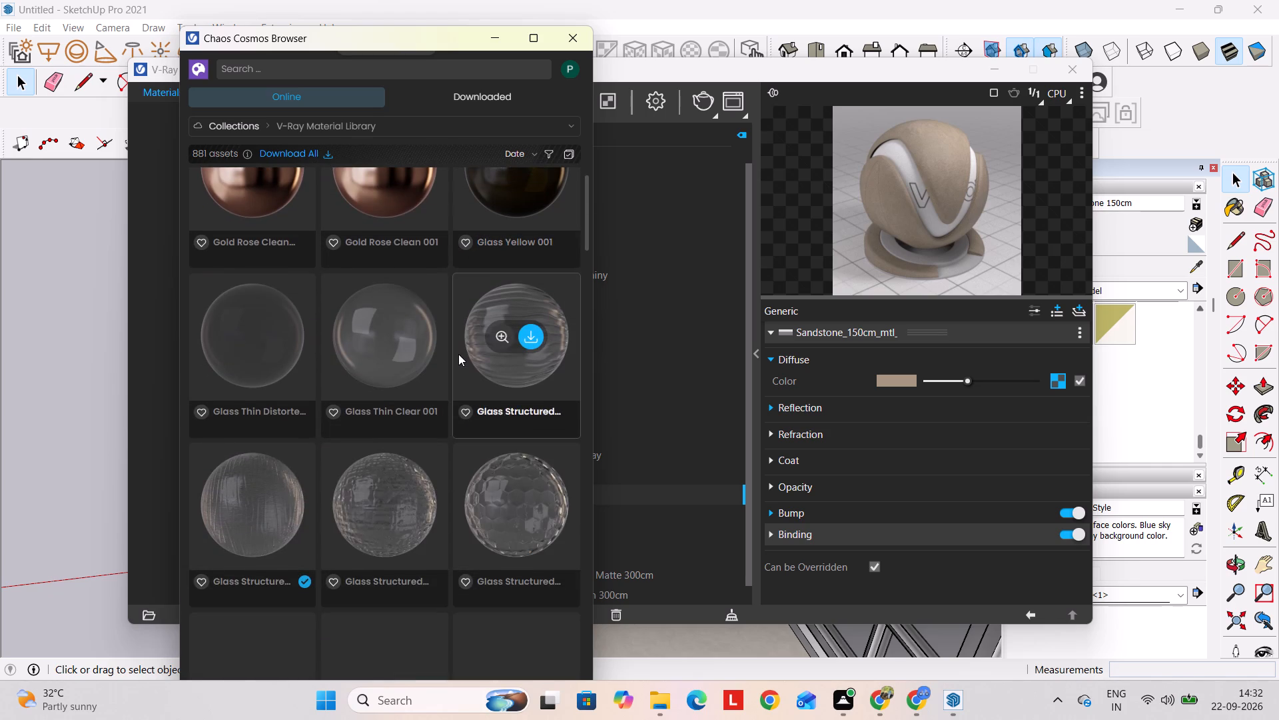
scroll(458, 354, "up", 5)
scroll(459, 354, "down", 4)
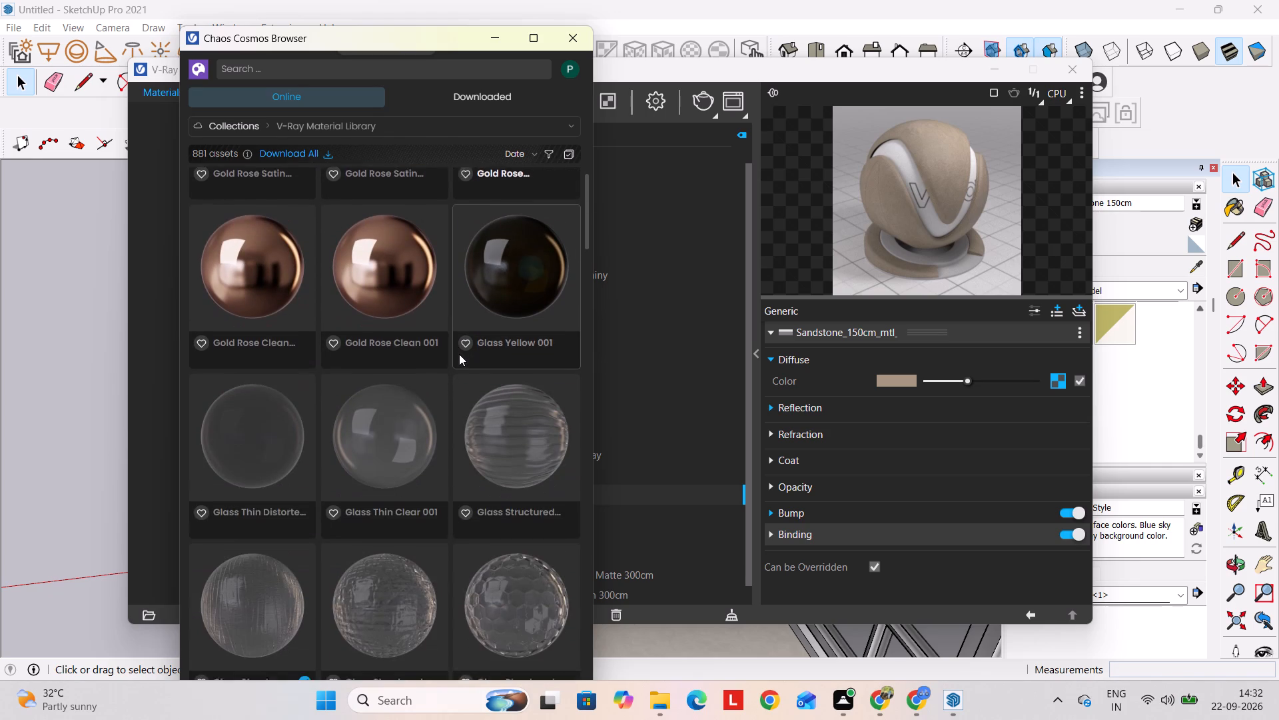
scroll(459, 354, "down", 4)
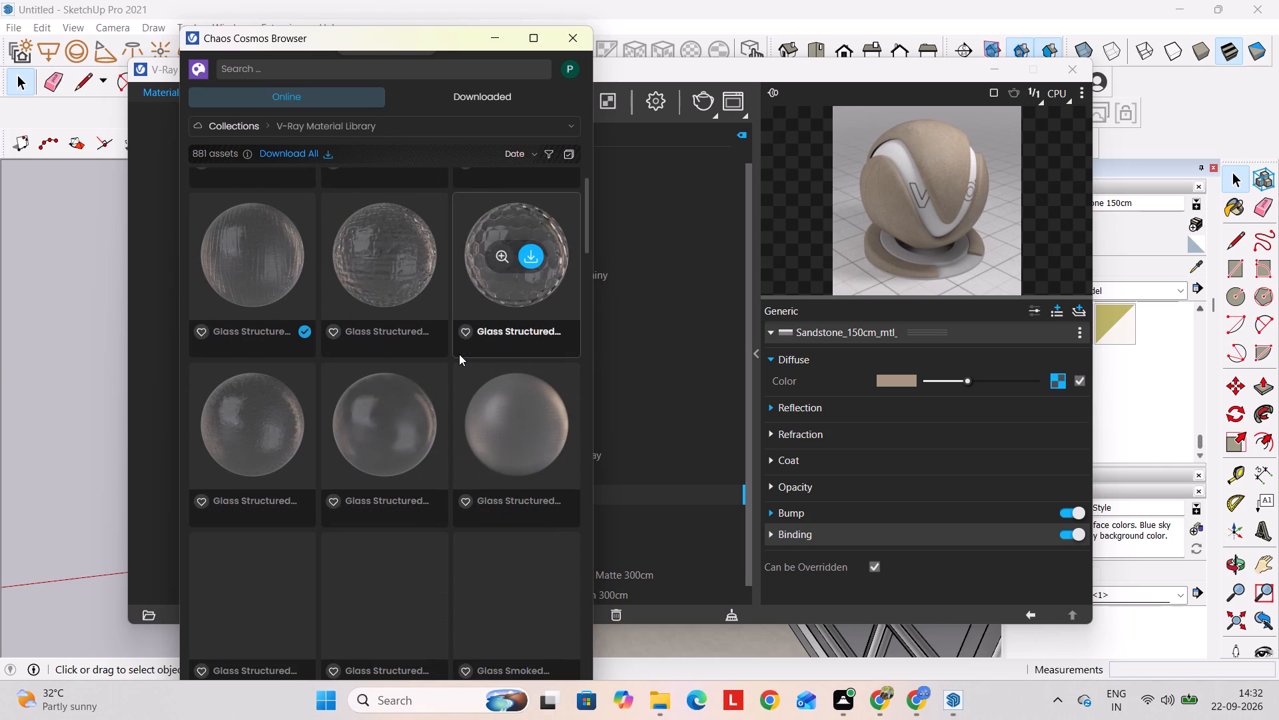
scroll(459, 354, "down", 3)
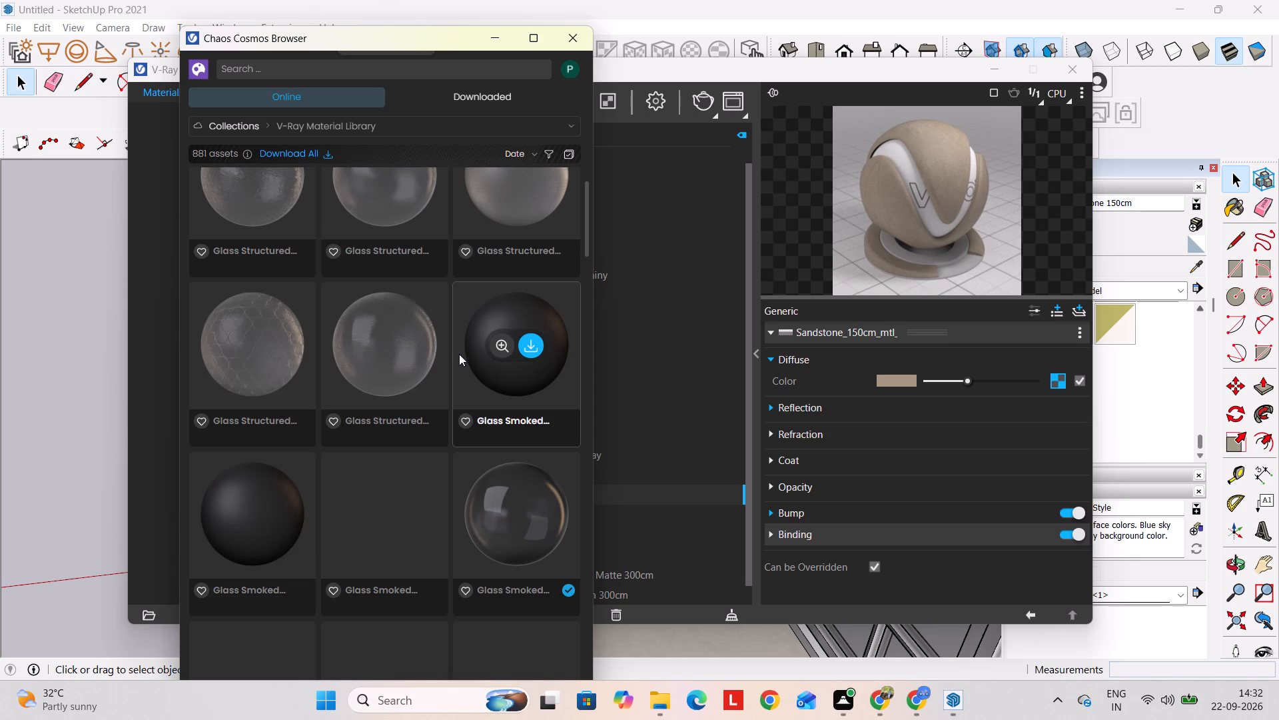
scroll(460, 354, "down", 7)
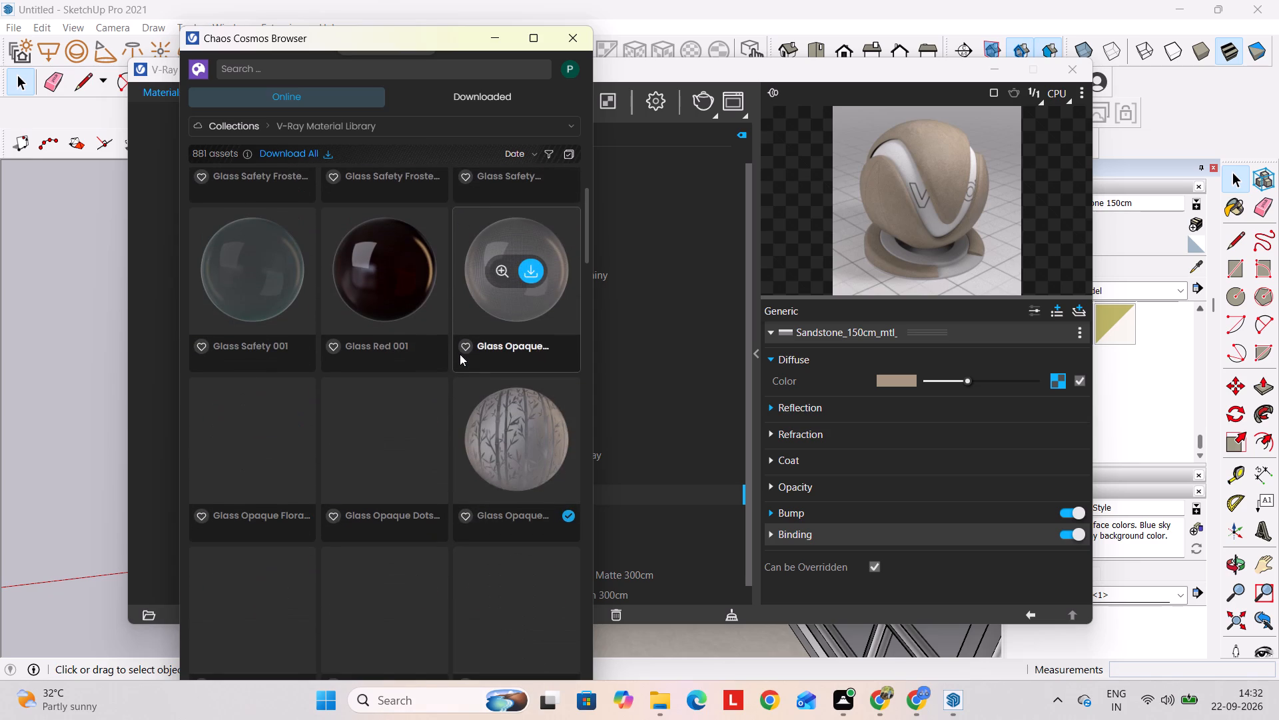
scroll(460, 354, "down", 5)
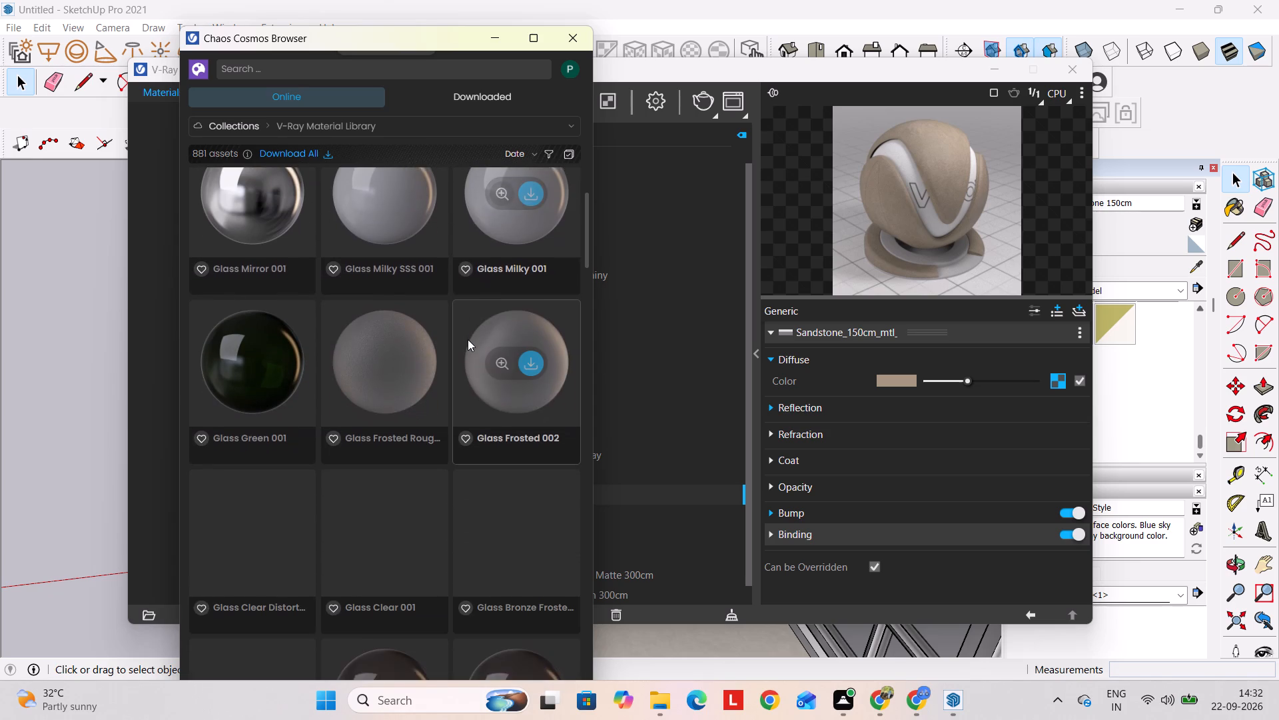
scroll(468, 339, "down", 6)
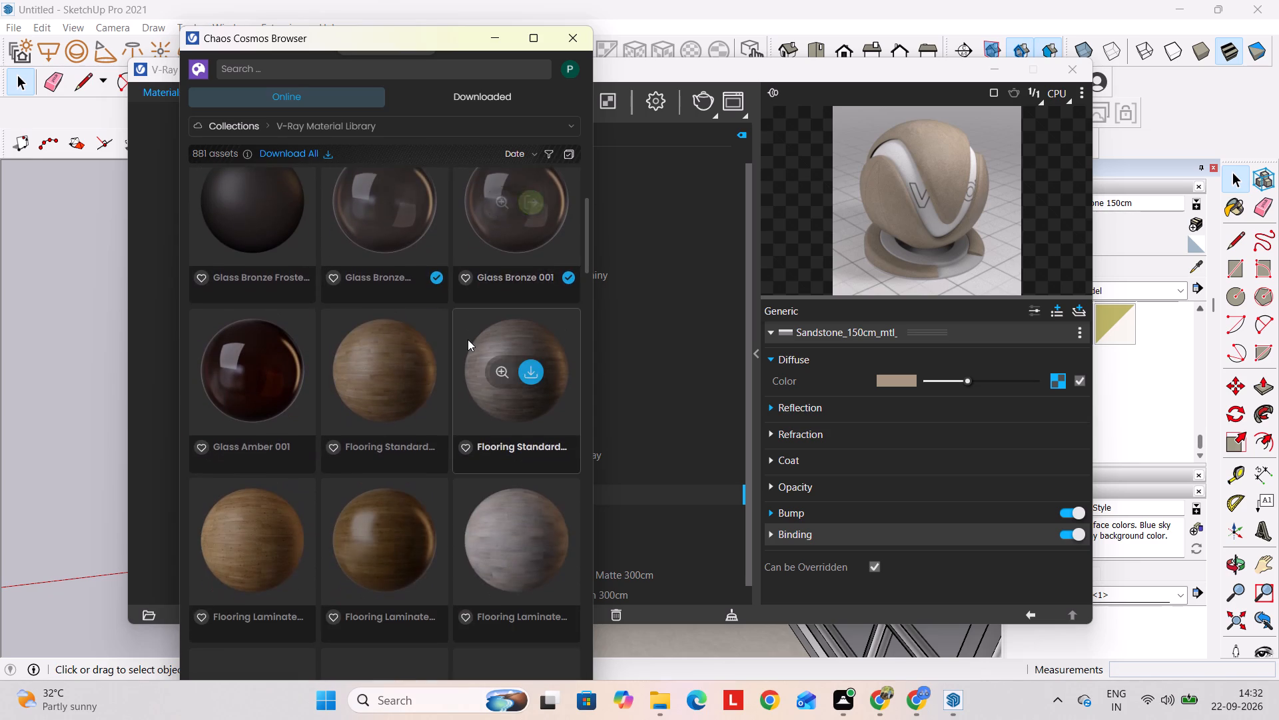
scroll(468, 339, "down", 8)
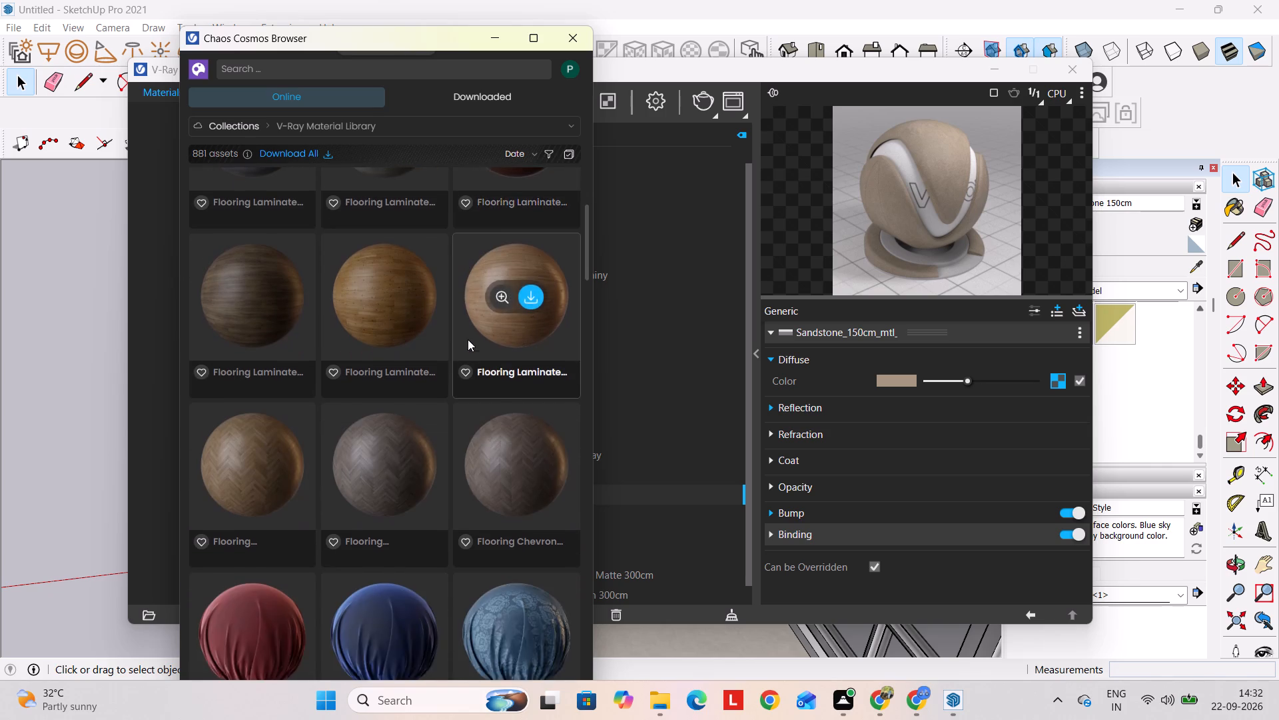
scroll(468, 339, "down", 5)
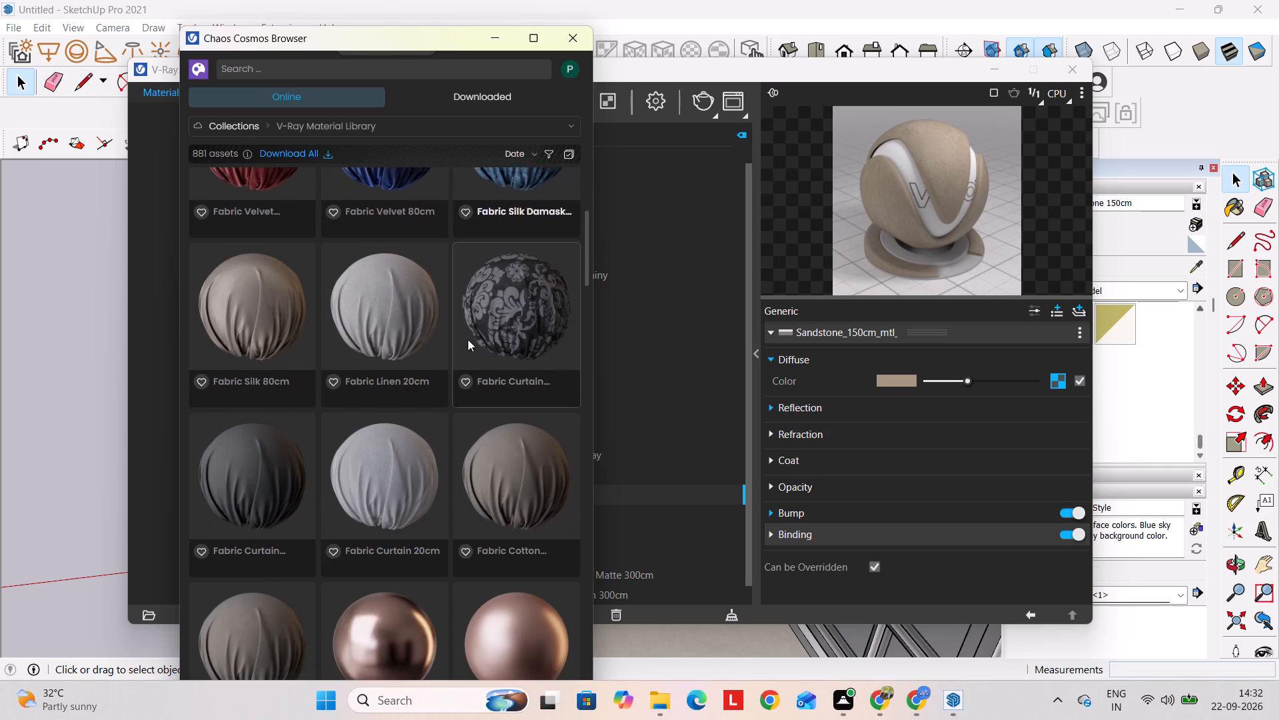
scroll(468, 339, "down", 7)
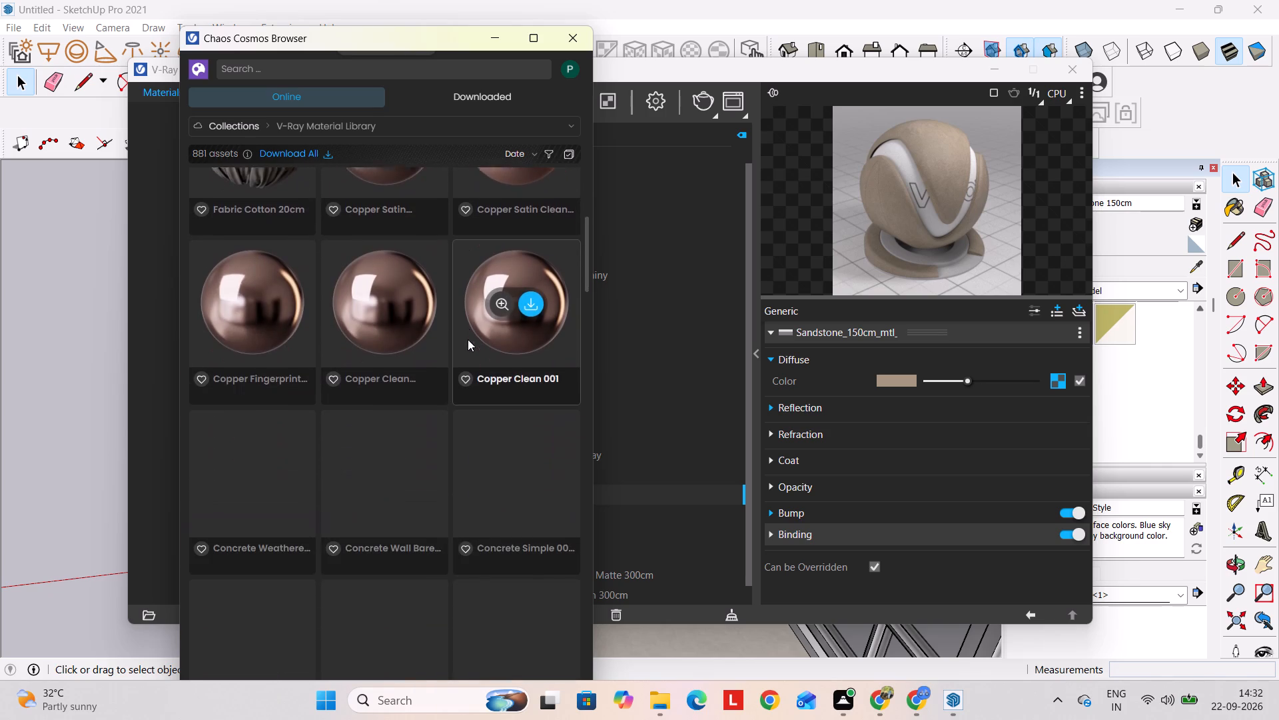
scroll(468, 339, "down", 2)
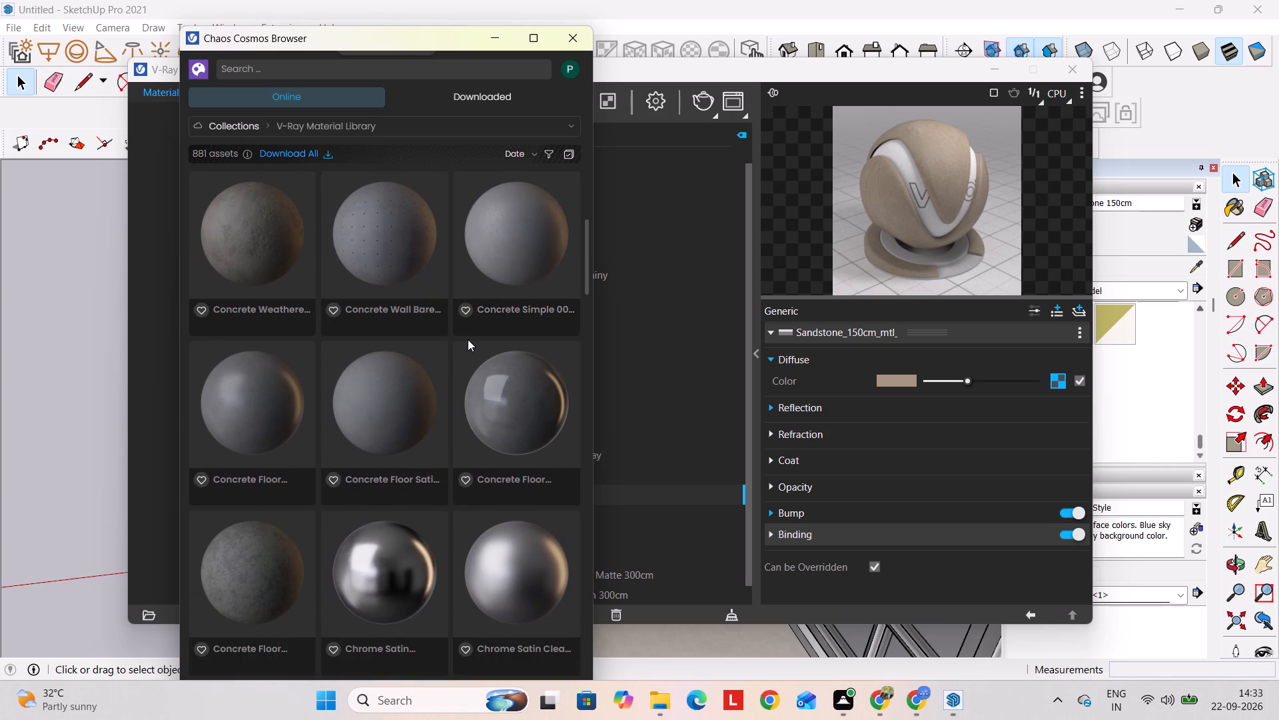
scroll(468, 339, "down", 8)
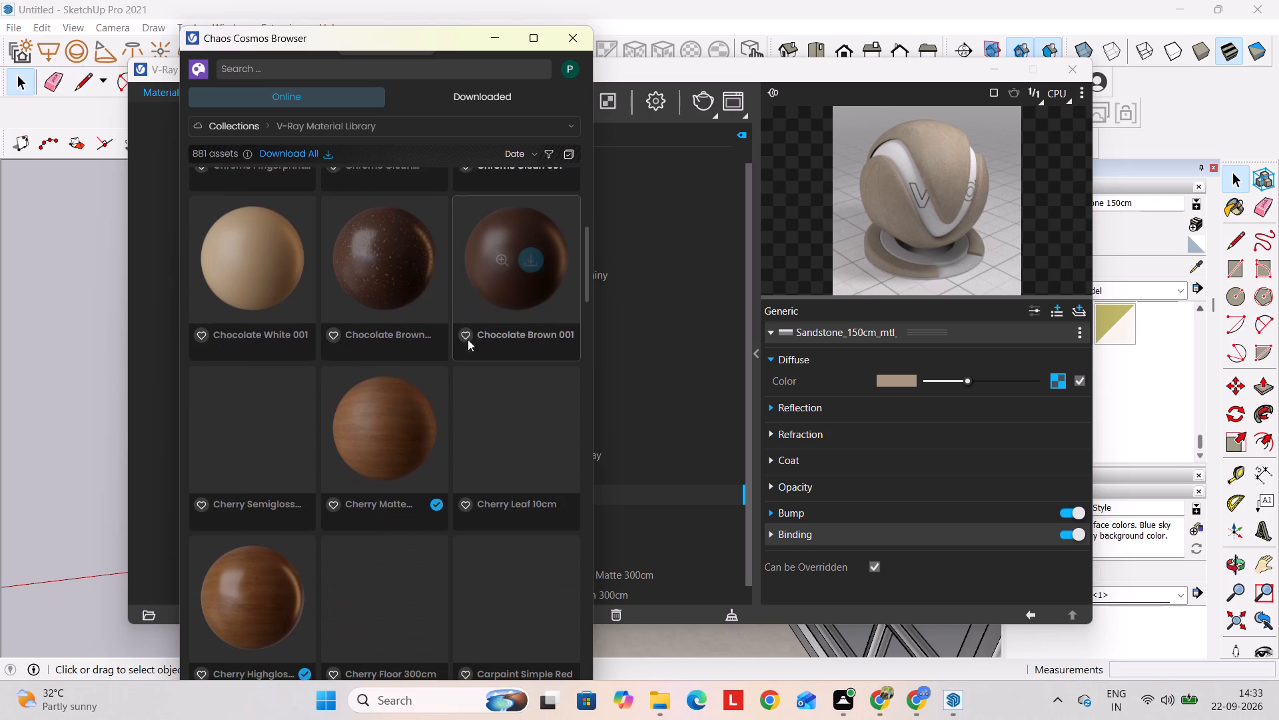
scroll(468, 339, "down", 6)
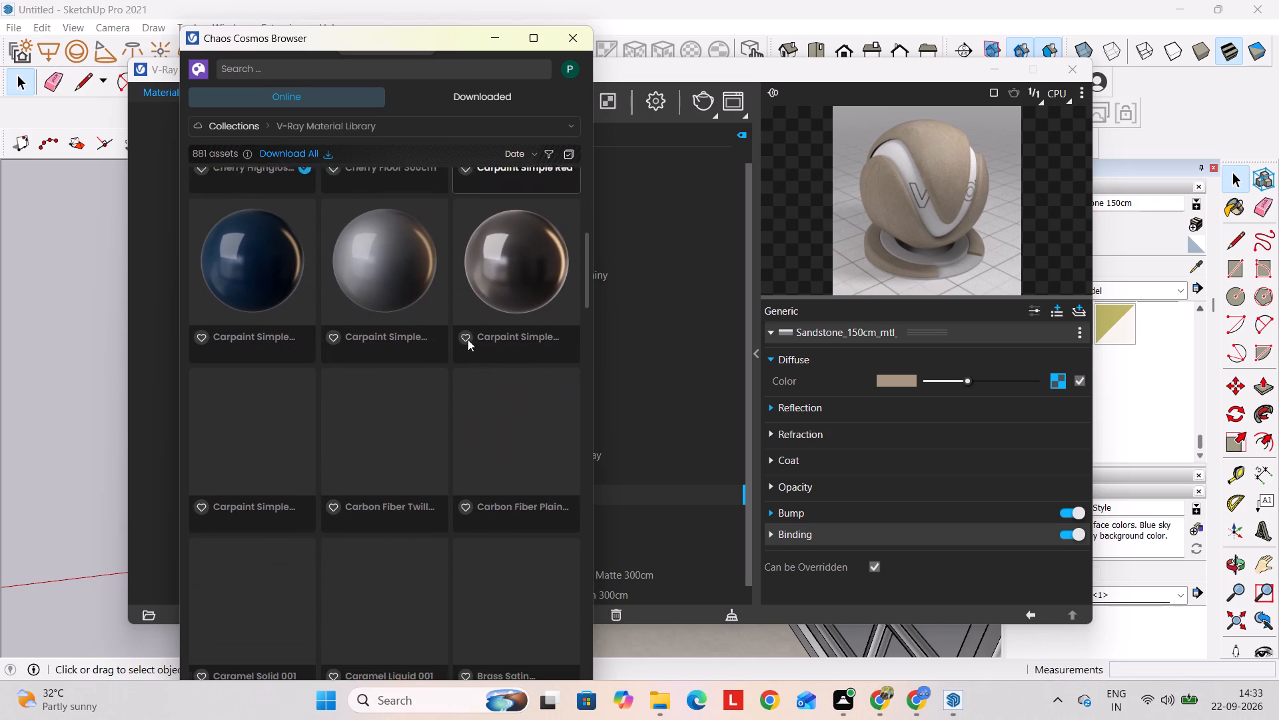
Browse the online V-Ray Material Library's car paint, brass, aluminium and acrylic materials for another room finish.
scroll(468, 339, "down", 7)
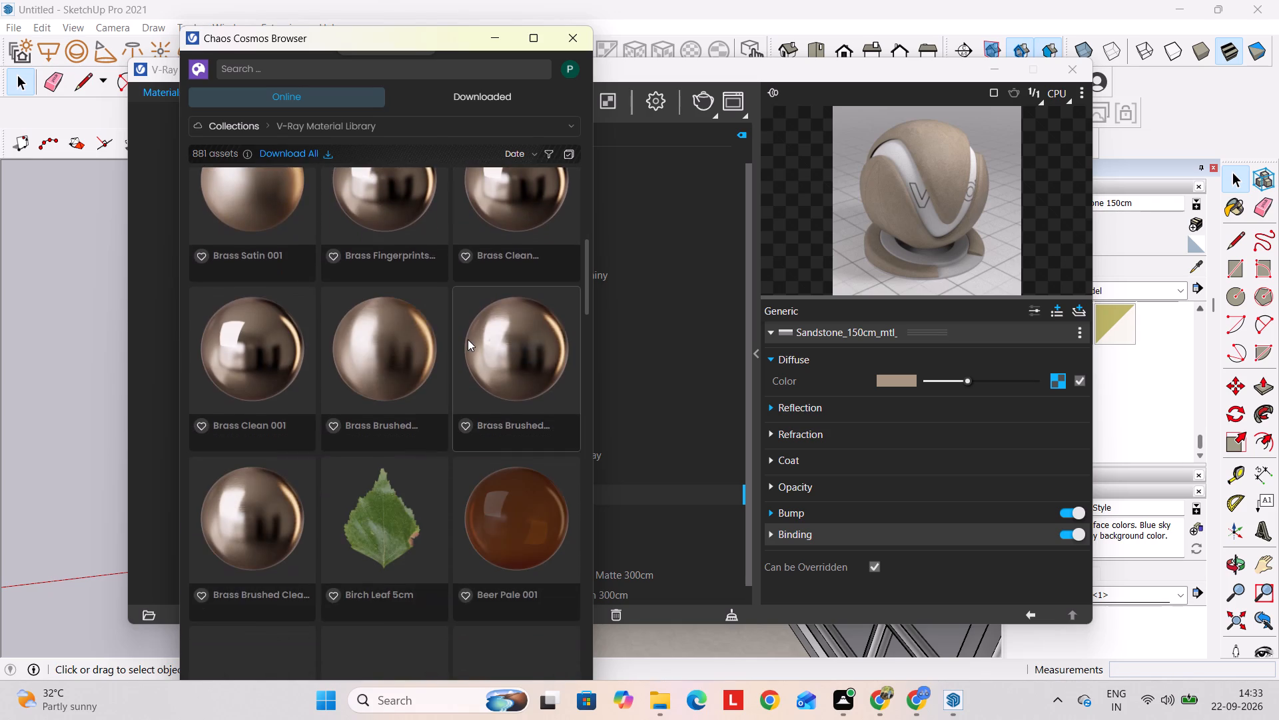
scroll(468, 339, "down", 8)
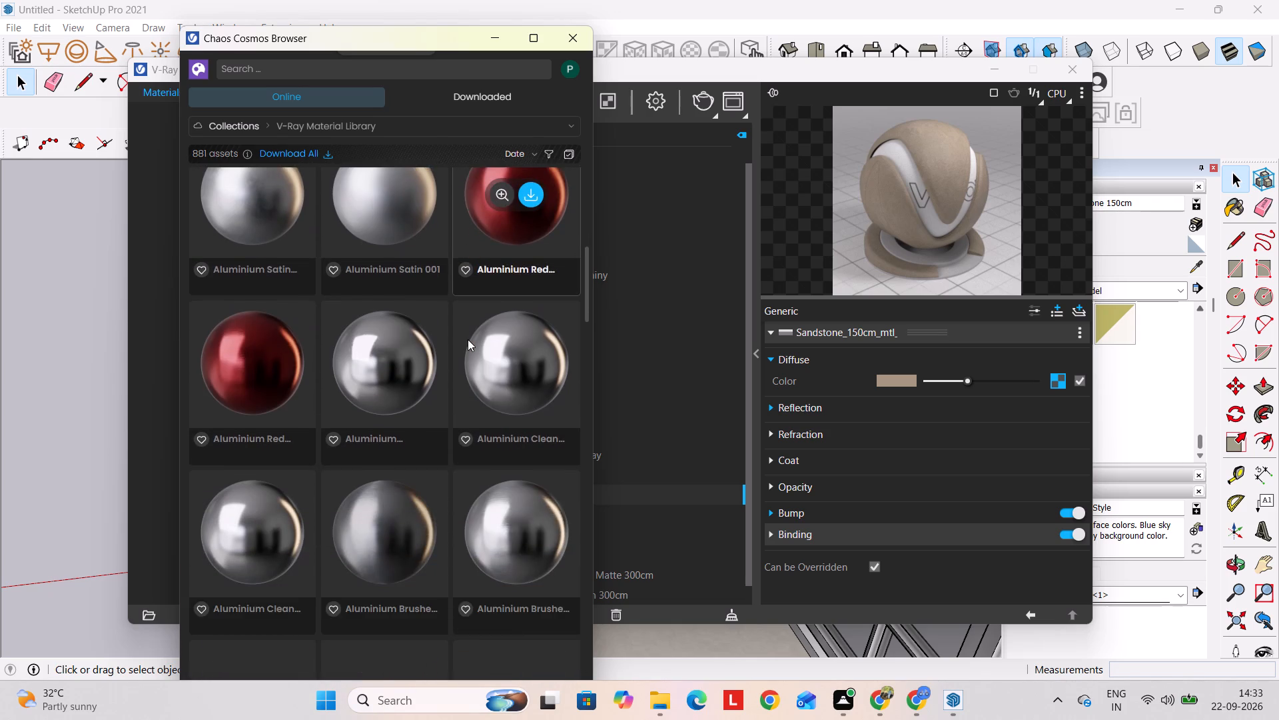
scroll(468, 339, "down", 10)
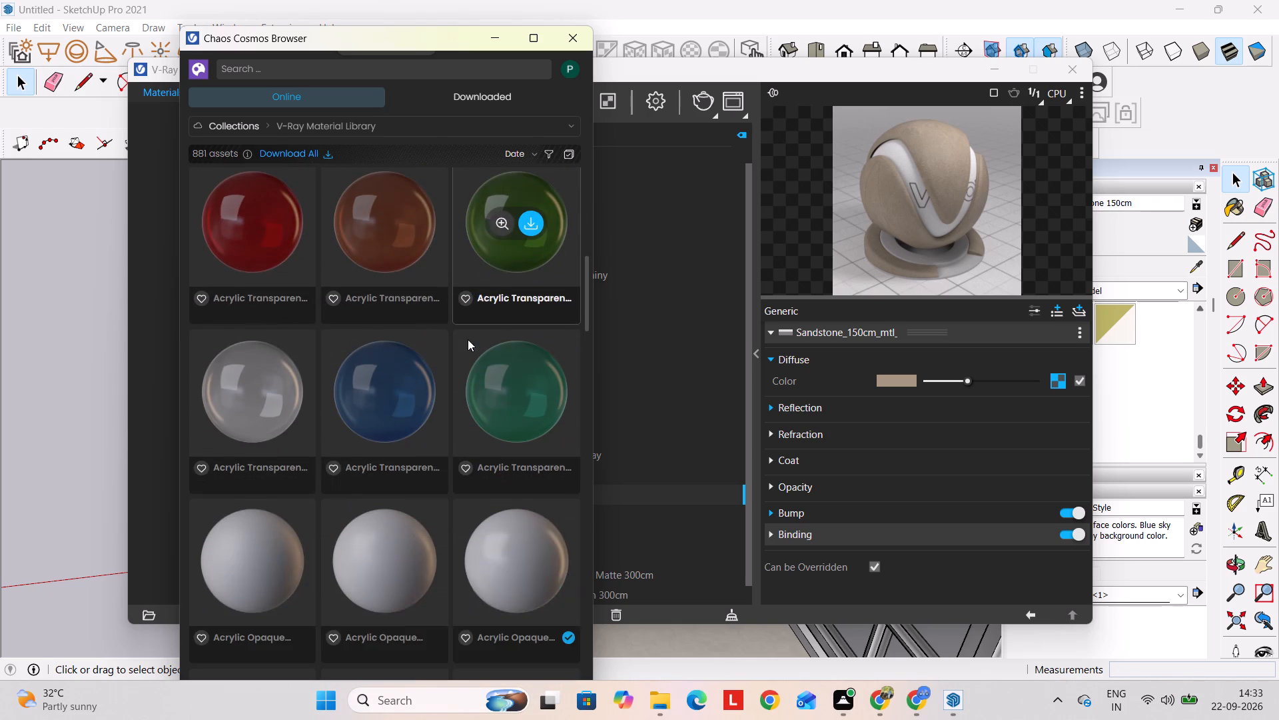
scroll(468, 339, "down", 9)
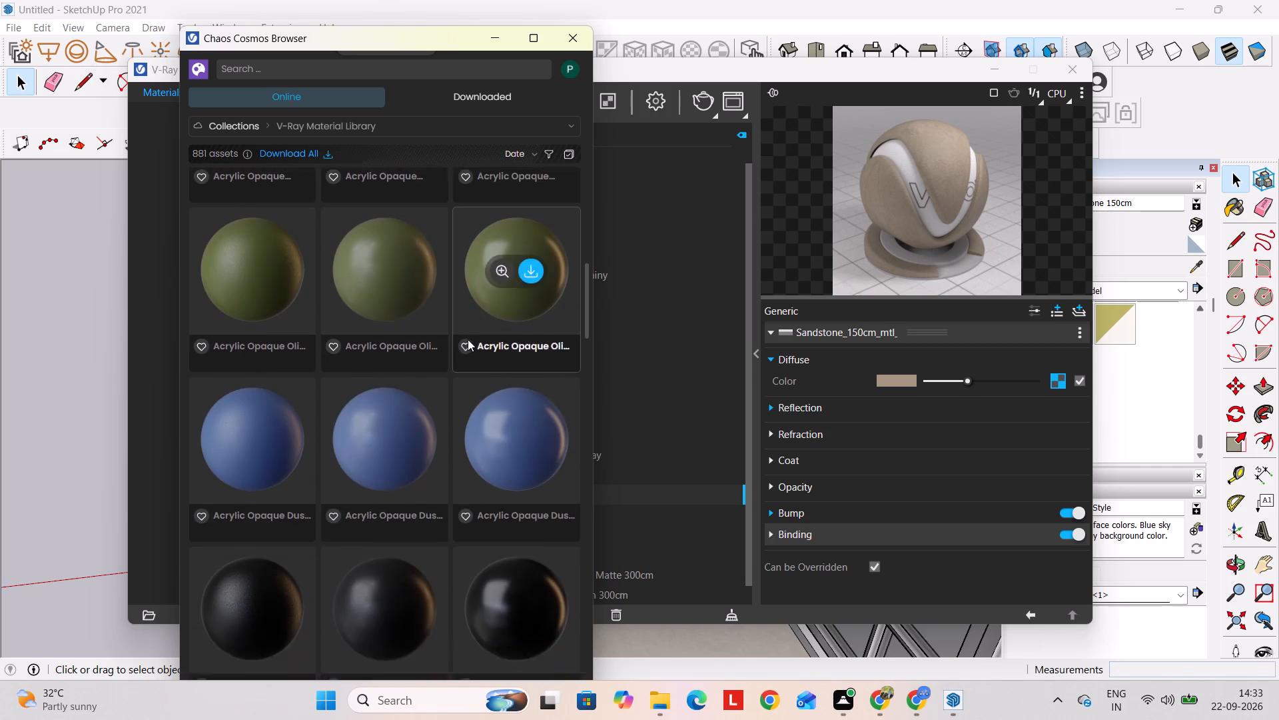
Look through the library's plastic, metallic paint, patterned metal, gold, anodized aluminum, styrofoam and foam materials for a suitable finish.
scroll(468, 339, "down", 9)
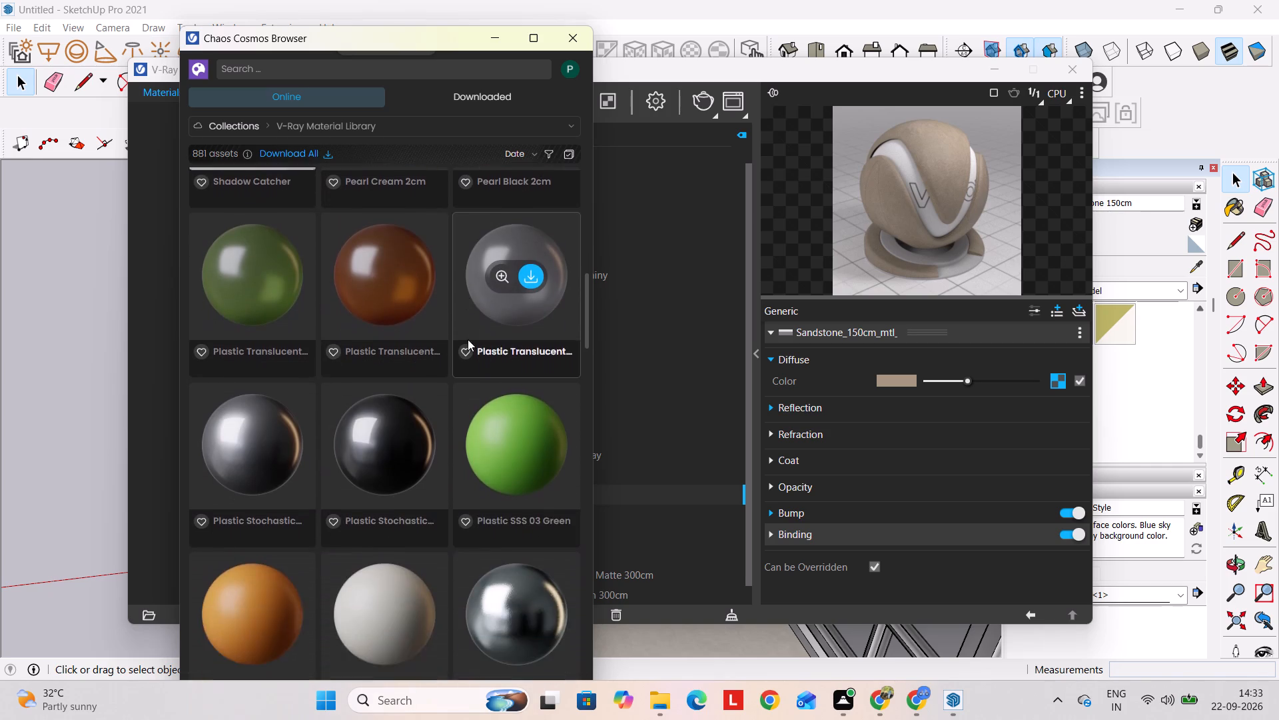
scroll(468, 339, "down", 1)
scroll(468, 339, "up", 4)
scroll(468, 339, "down", 5)
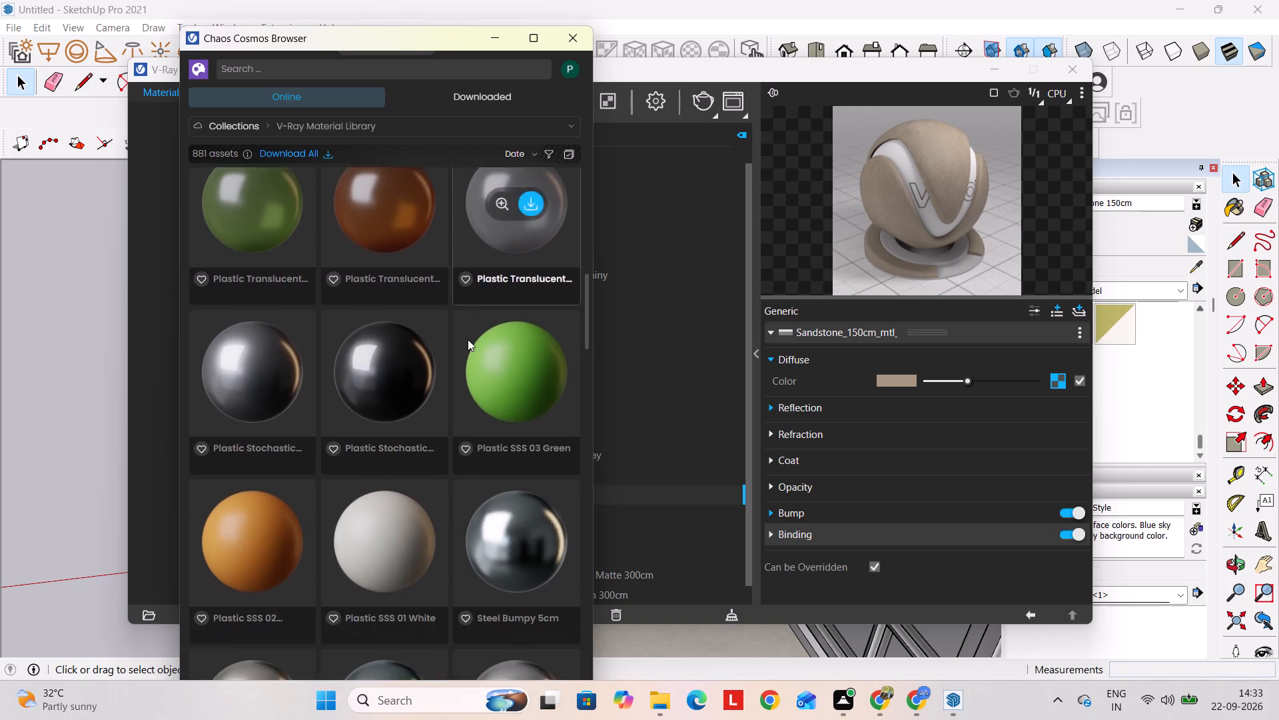
scroll(468, 339, "down", 10)
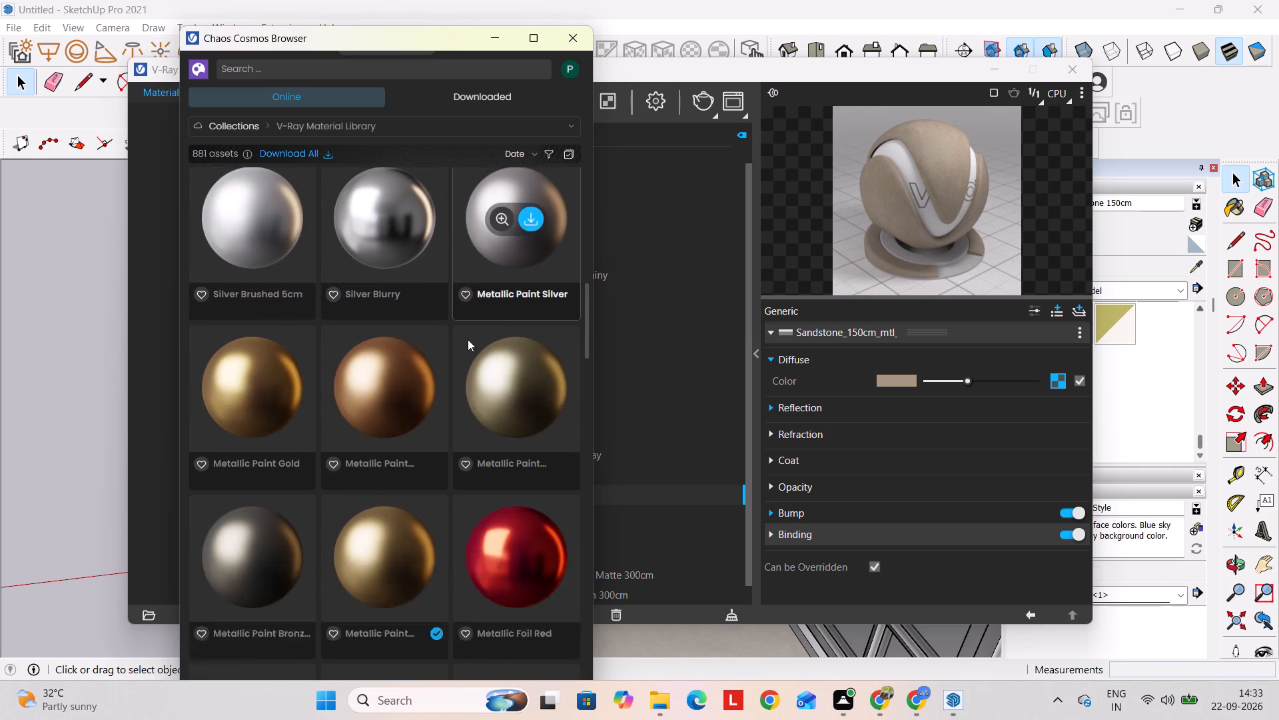
scroll(468, 339, "down", 7)
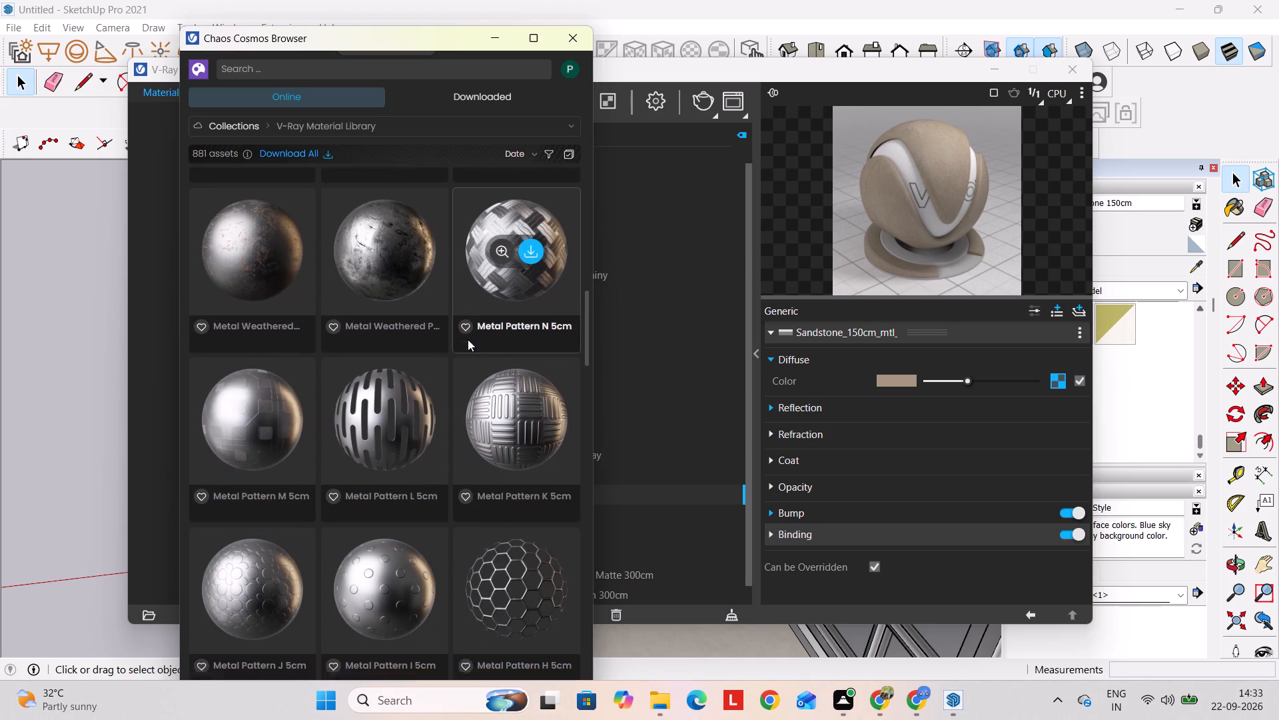
scroll(468, 339, "down", 5)
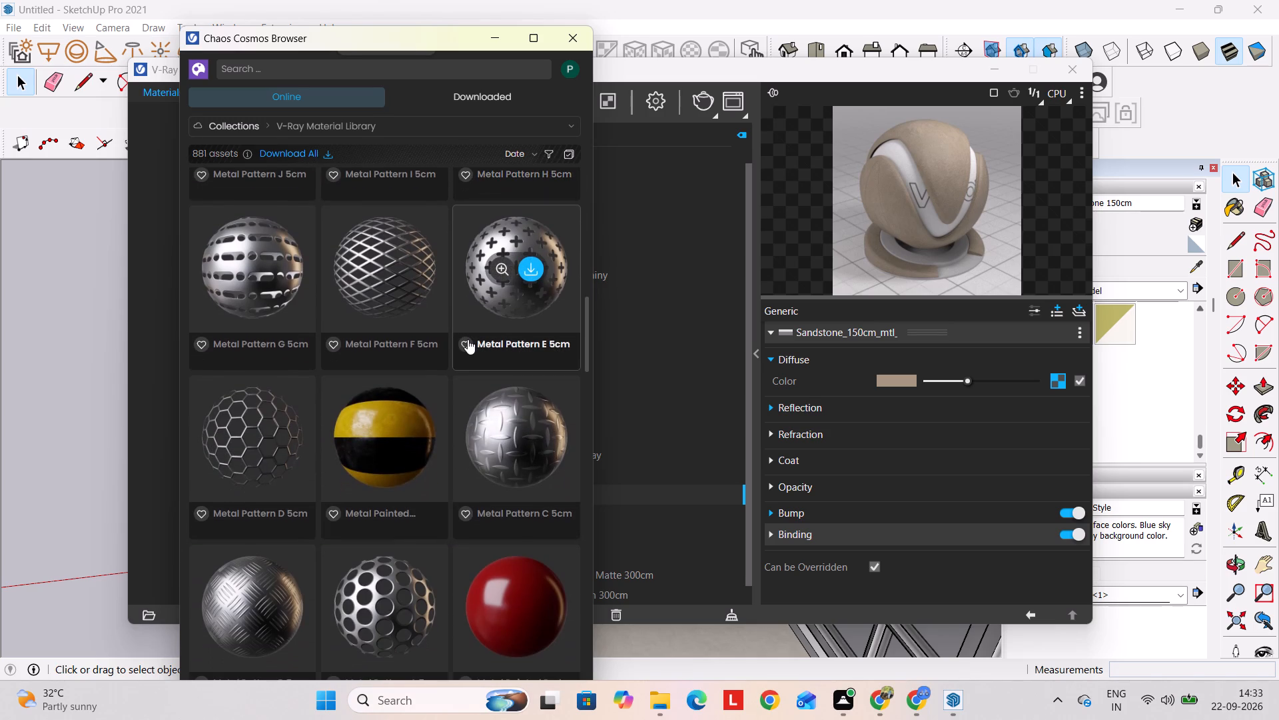
scroll(468, 339, "down", 13)
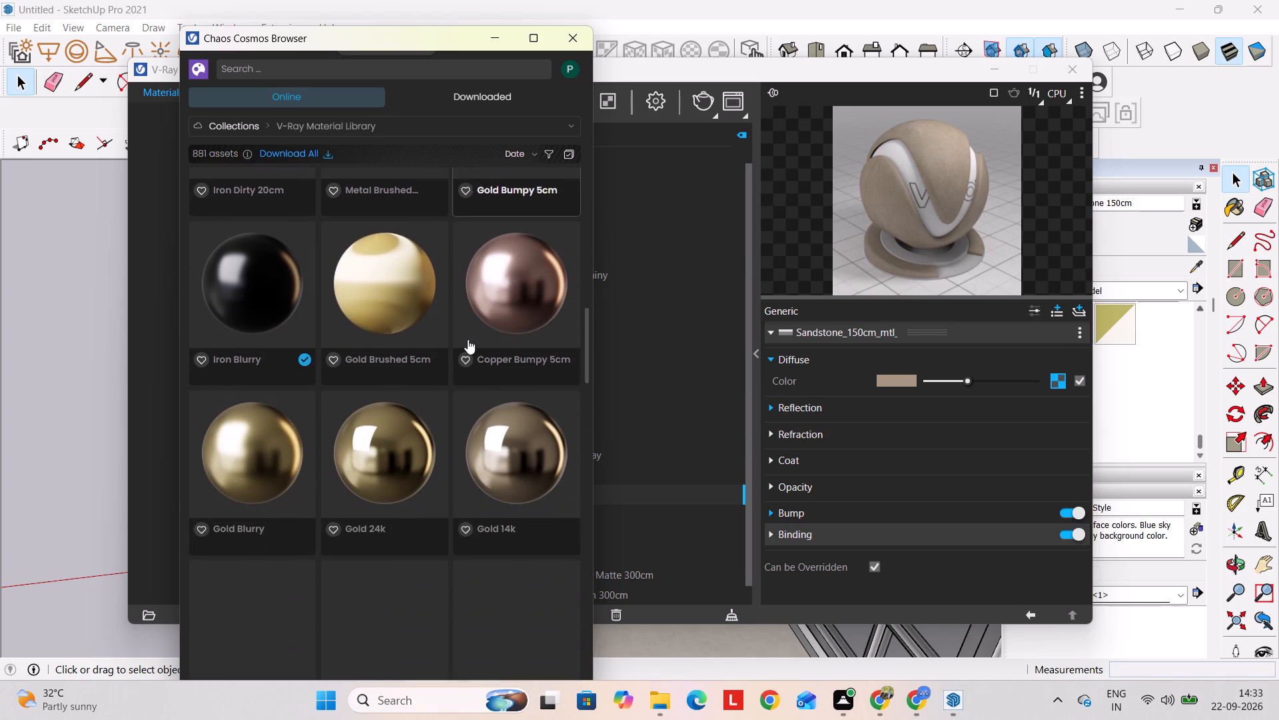
scroll(468, 339, "down", 9)
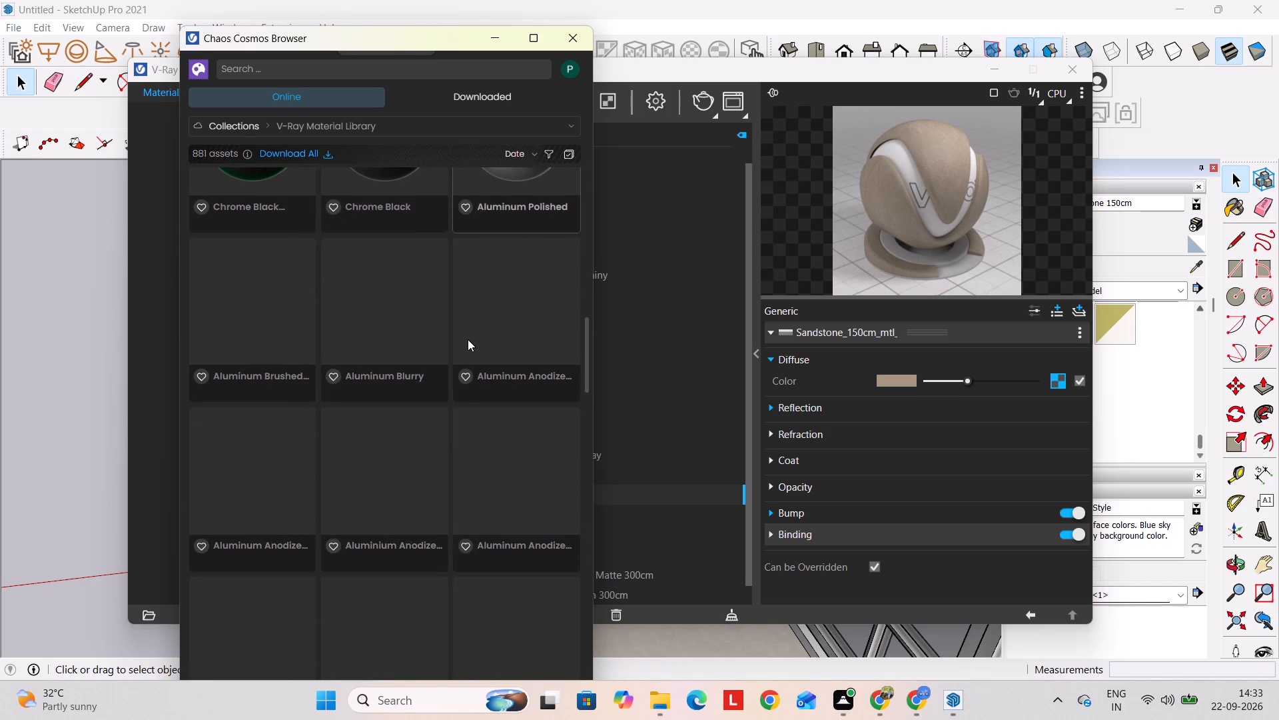
scroll(468, 339, "down", 2)
scroll(468, 339, "up", 2)
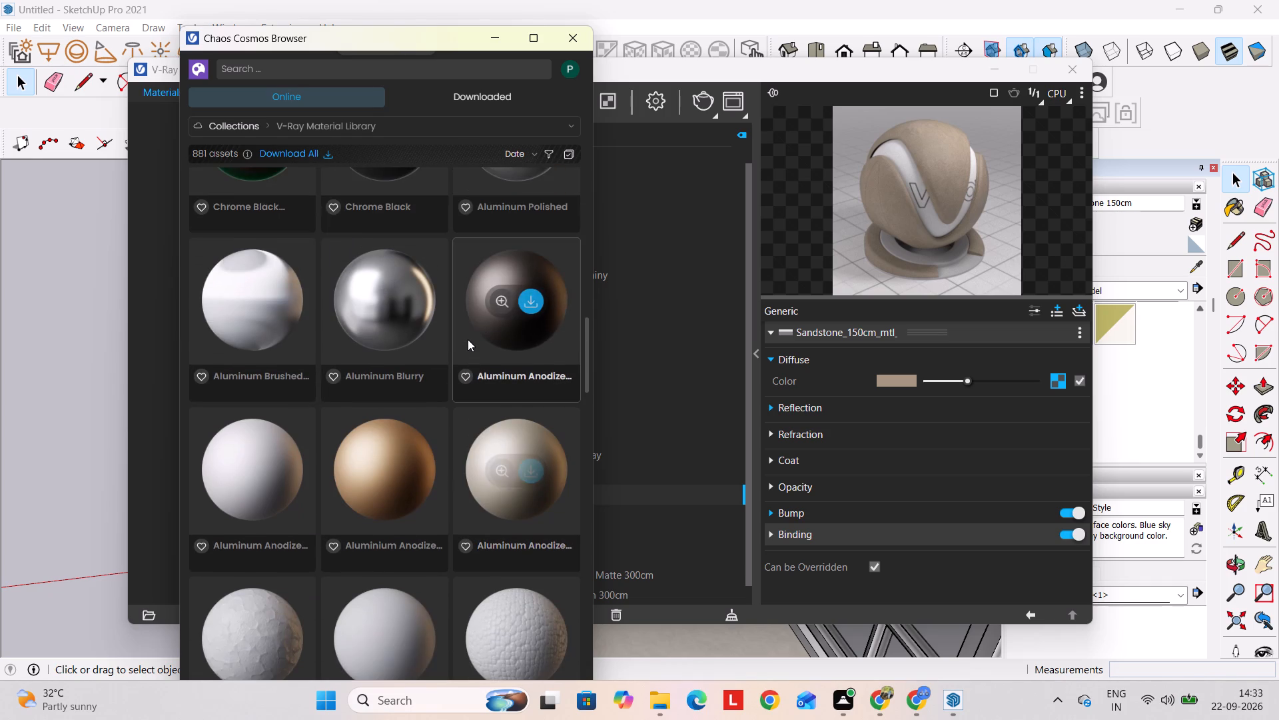
scroll(468, 339, "down", 4)
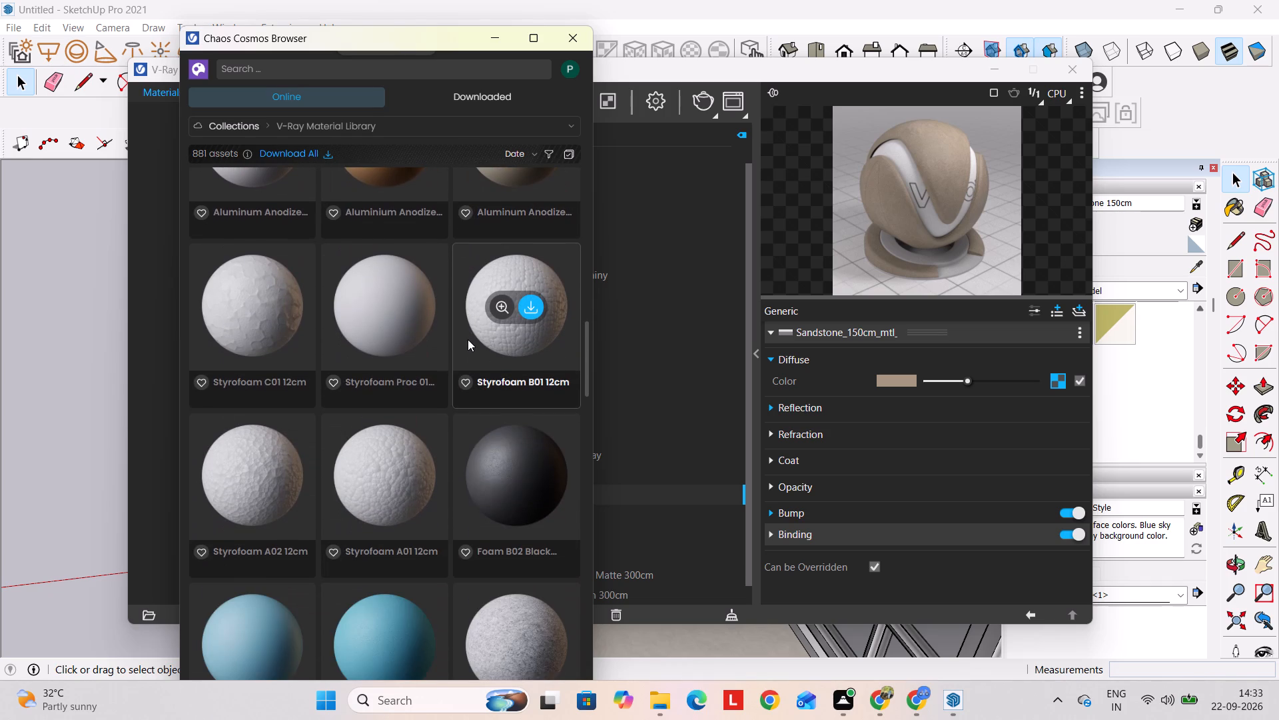
scroll(468, 339, "down", 2)
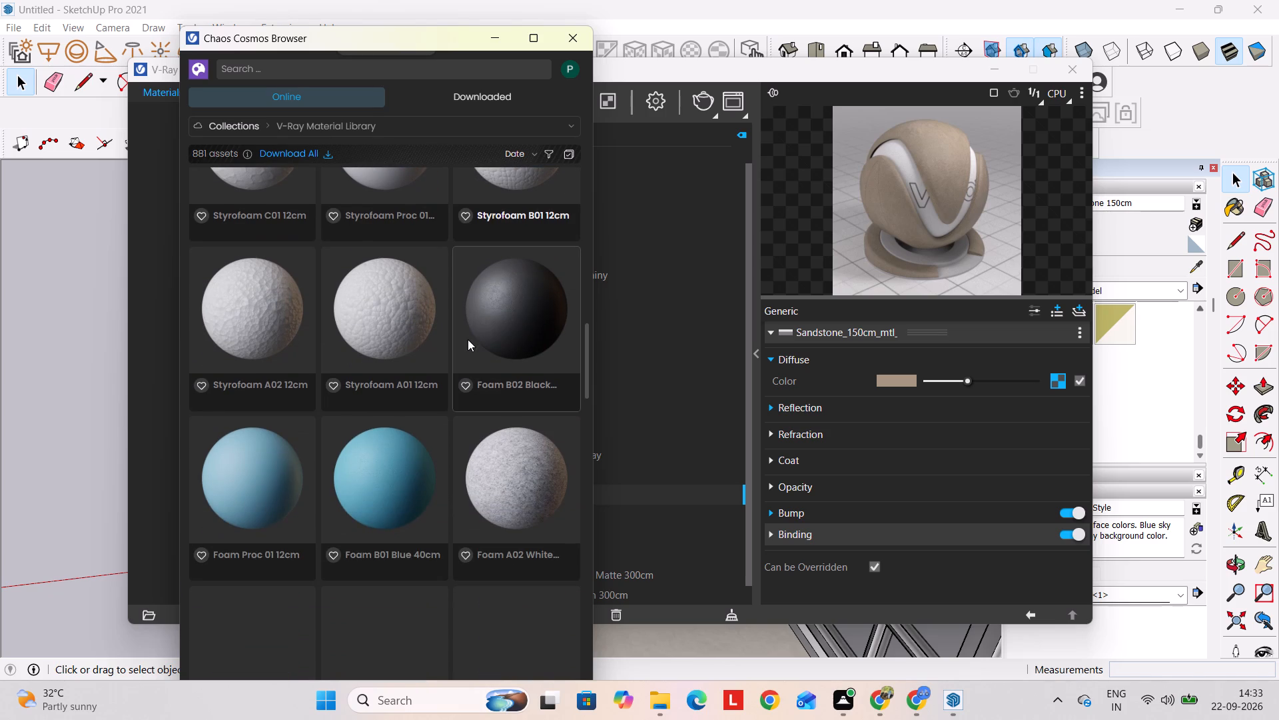
scroll(468, 339, "down", 2)
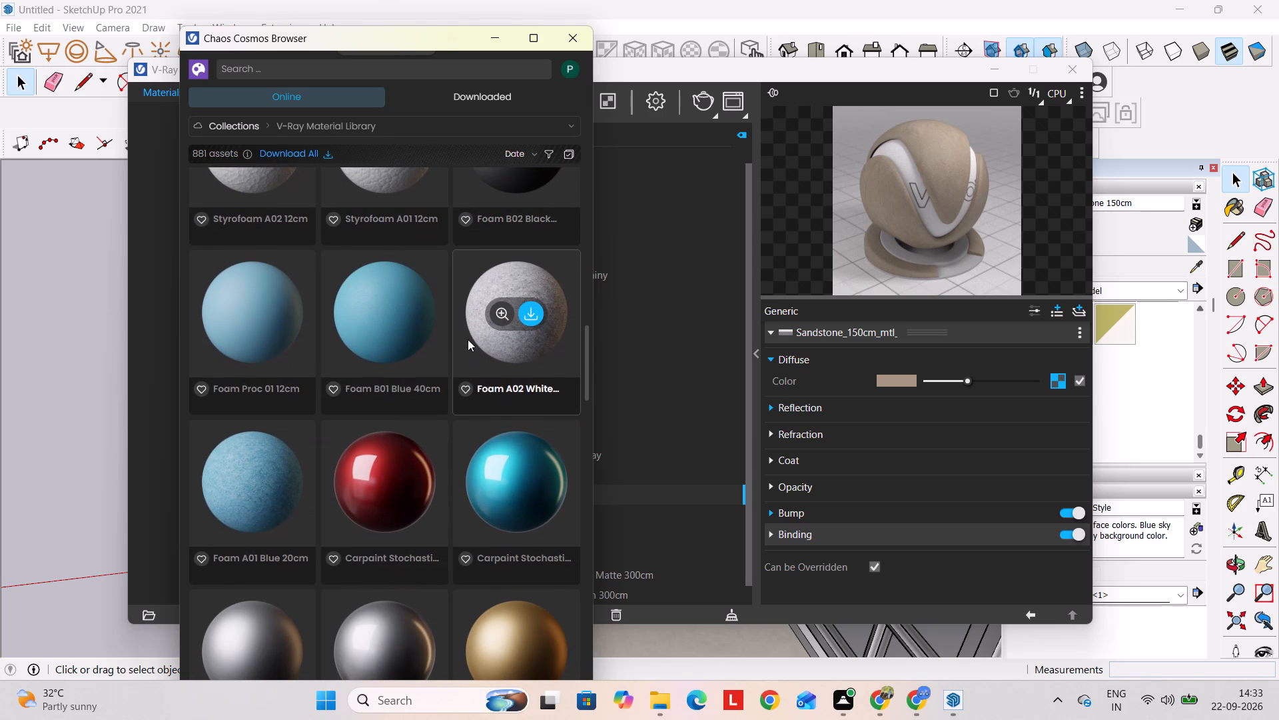
scroll(450, 341, "down", 1)
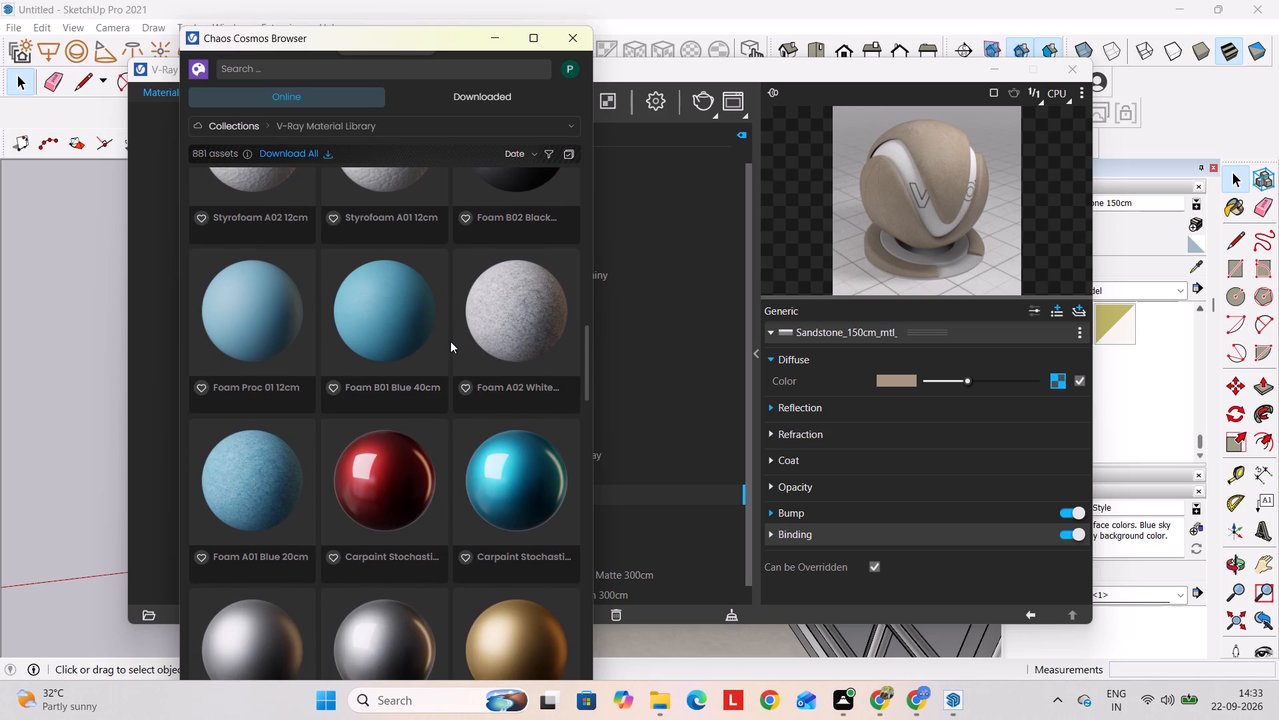
Examine the stone, marble, granite and tile materials in the V-Ray Material Library for a suitable room finish.
scroll(450, 341, "down", 8)
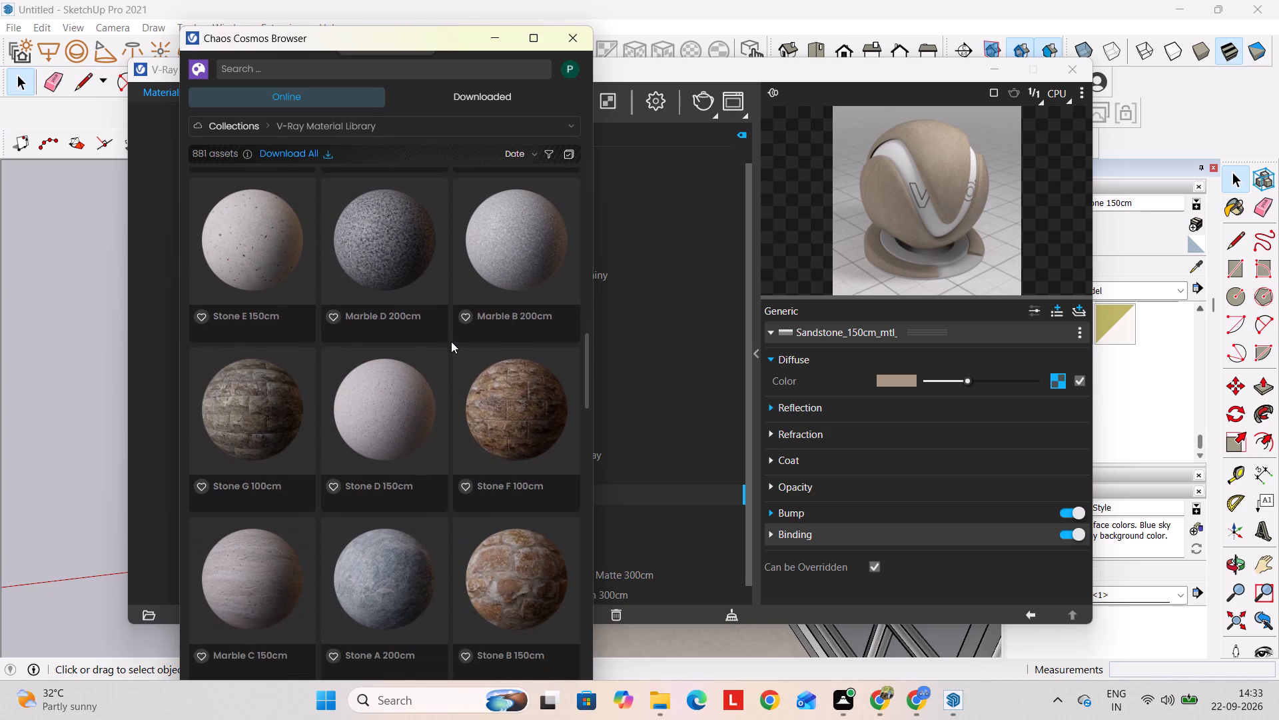
scroll(451, 341, "down", 5)
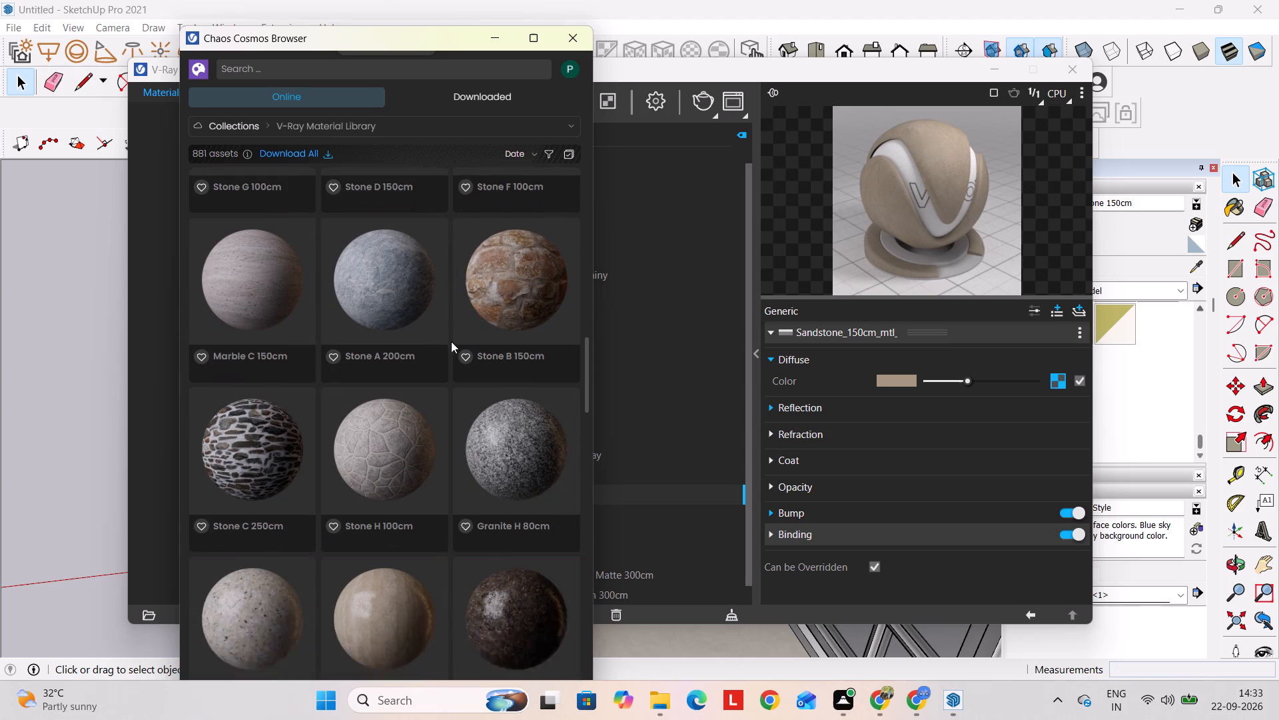
scroll(452, 341, "down", 7)
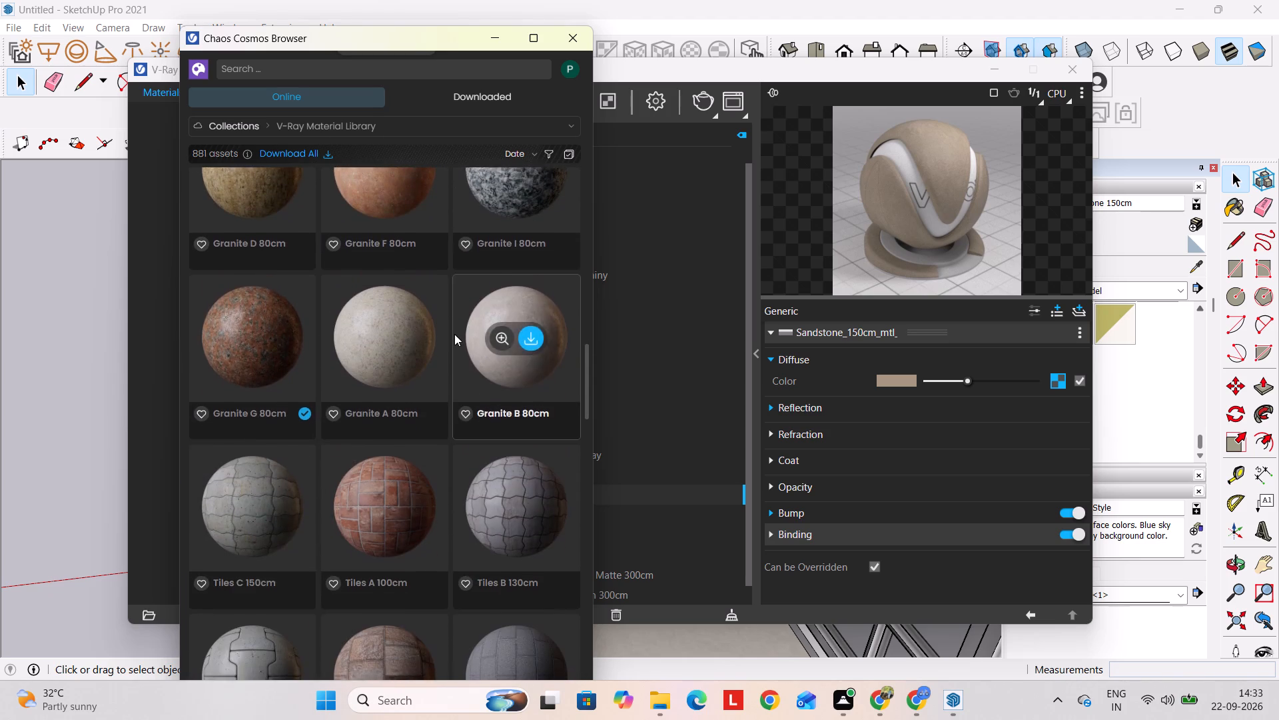
scroll(454, 334, "down", 7)
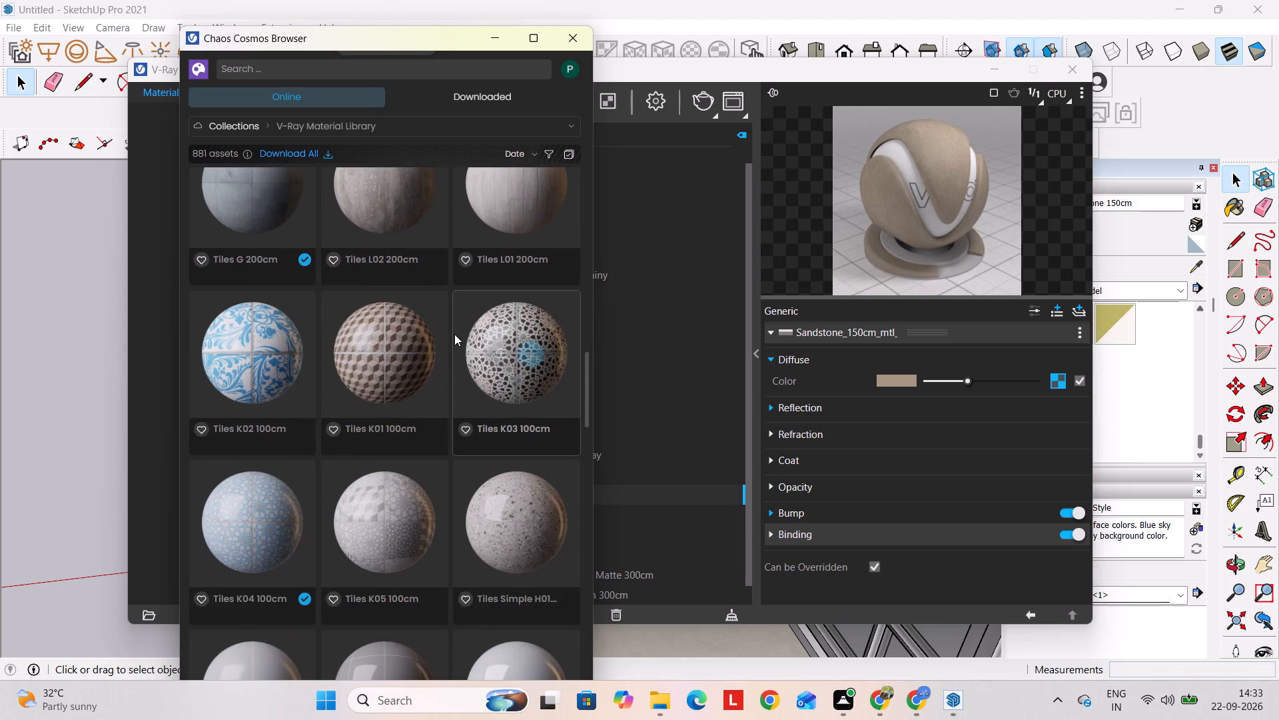
scroll(454, 334, "down", 5)
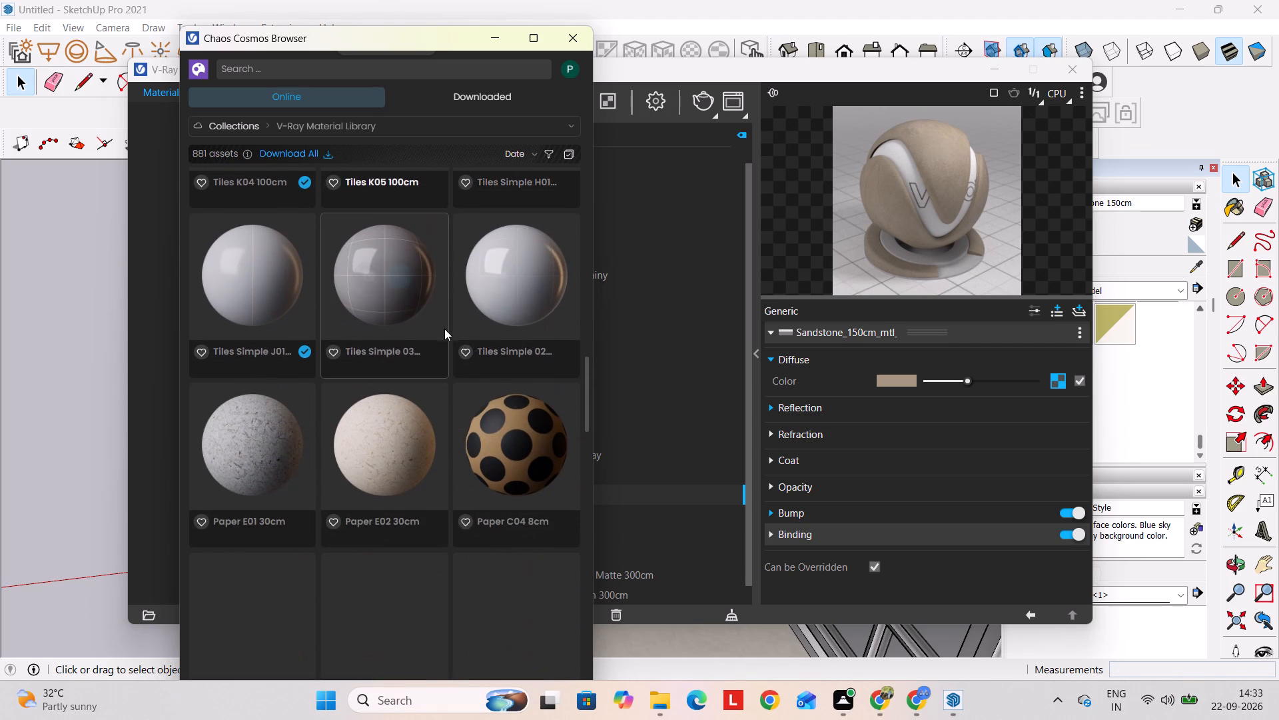
Look over the library's paper, soil, grass, gravel, asphalt and sand materials.
scroll(444, 329, "down", 4)
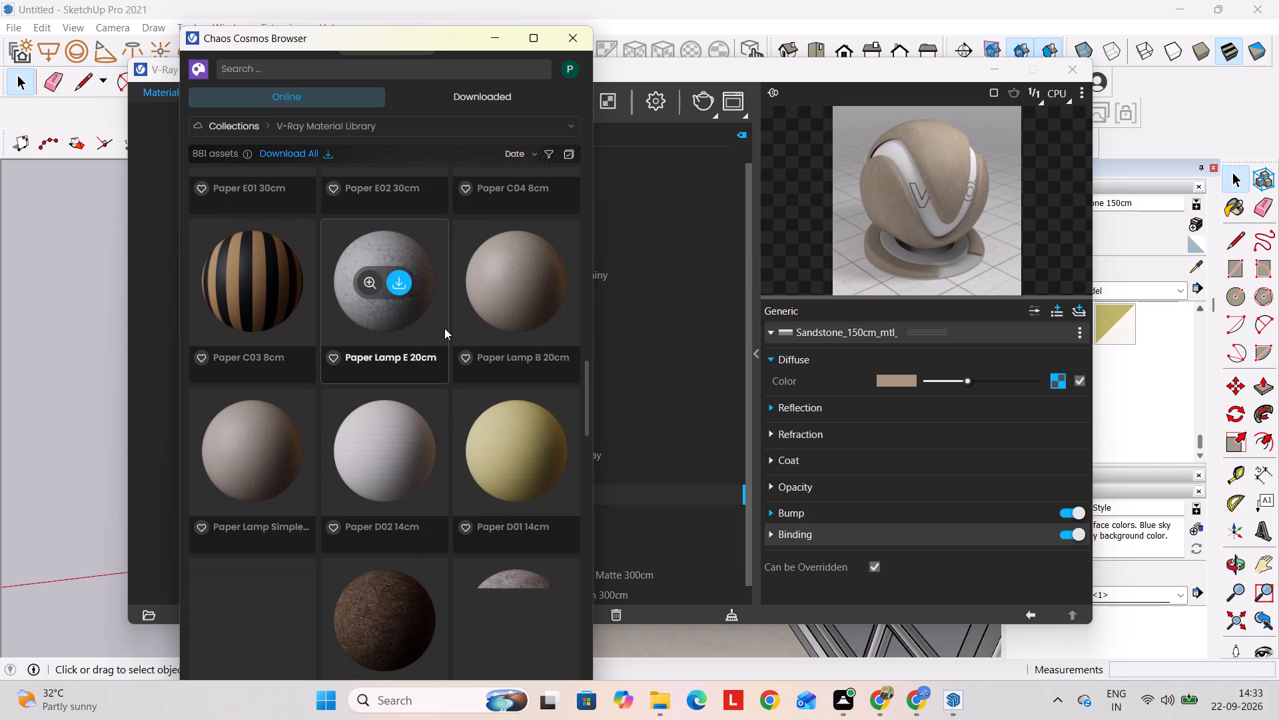
scroll(444, 328, "down", 5)
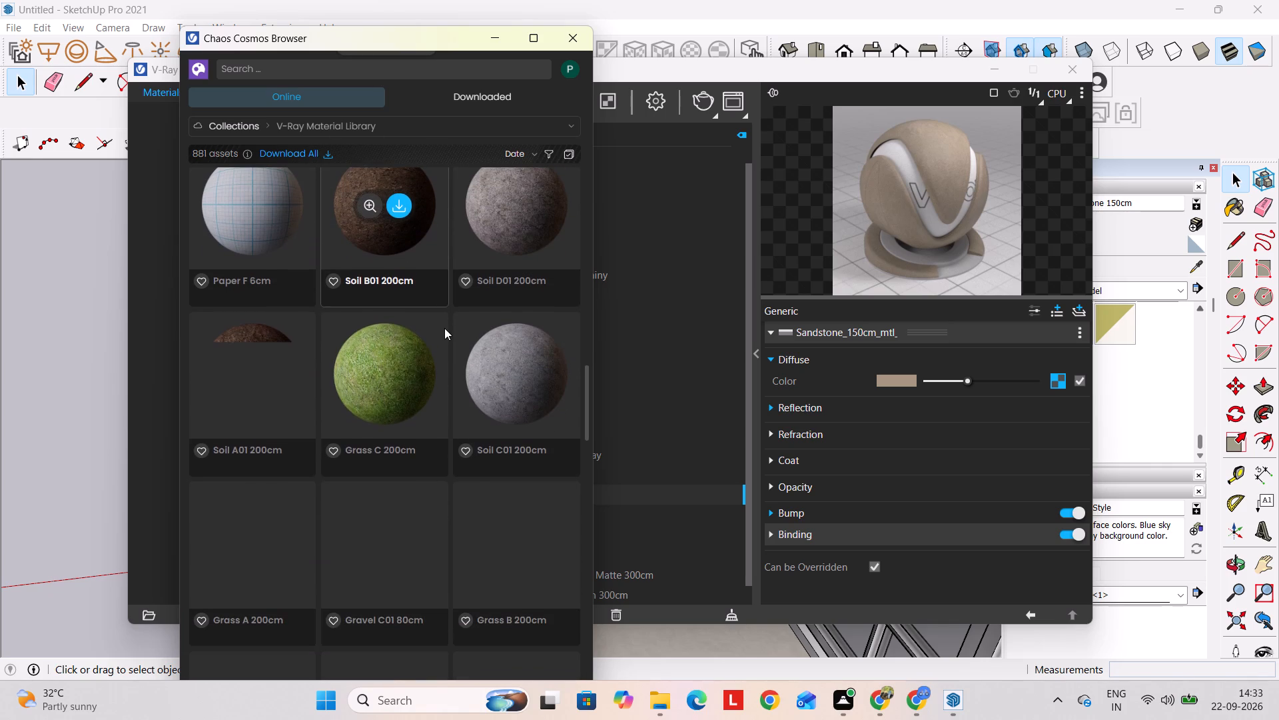
scroll(444, 328, "down", 2)
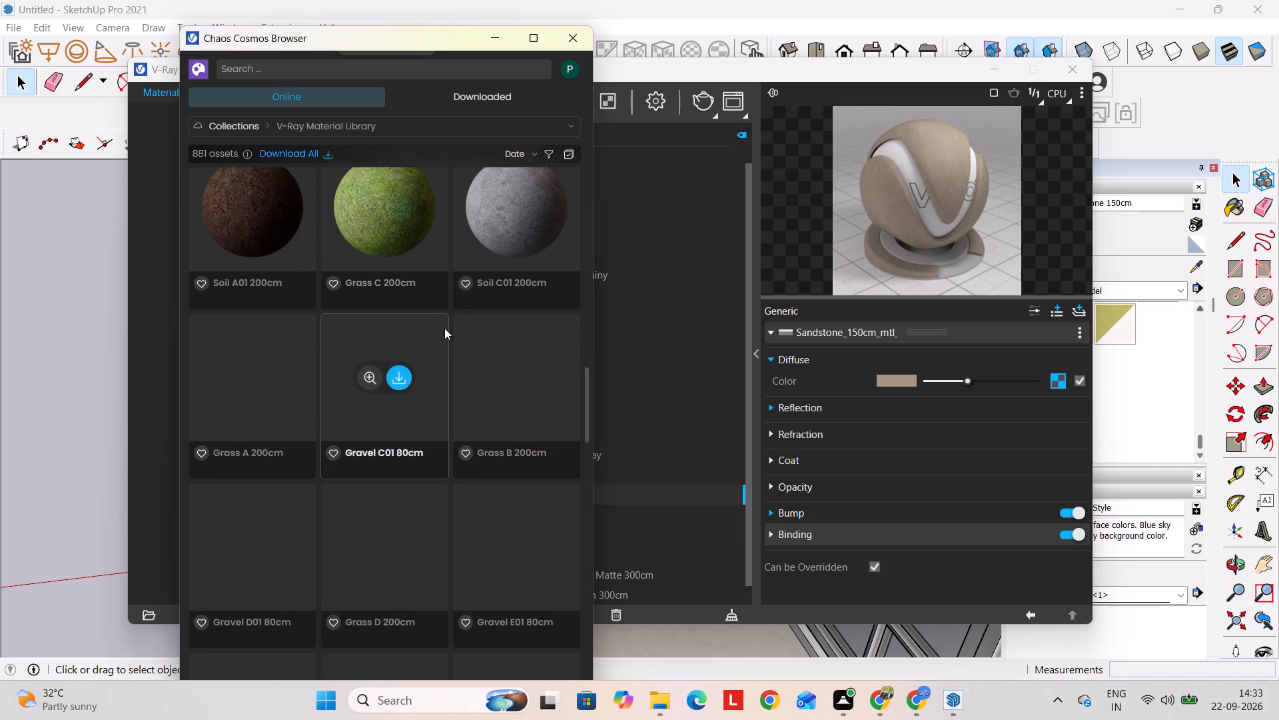
scroll(444, 328, "down", 1)
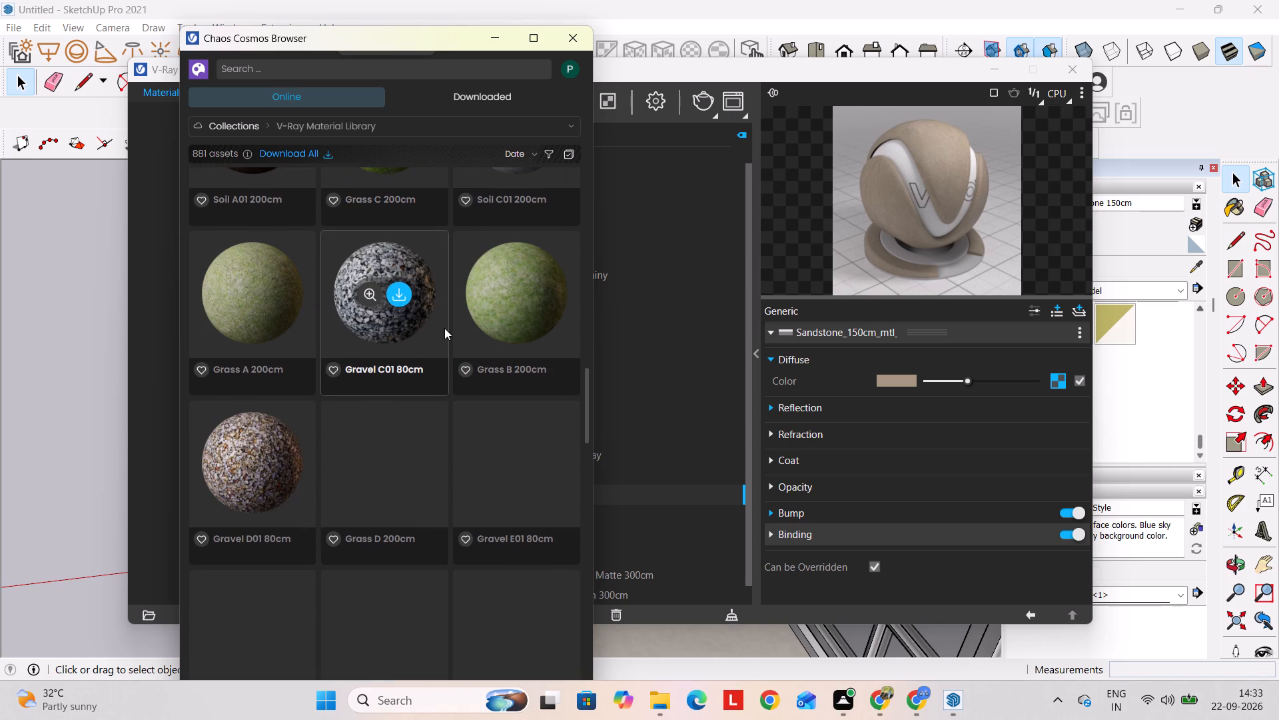
scroll(444, 328, "down", 2)
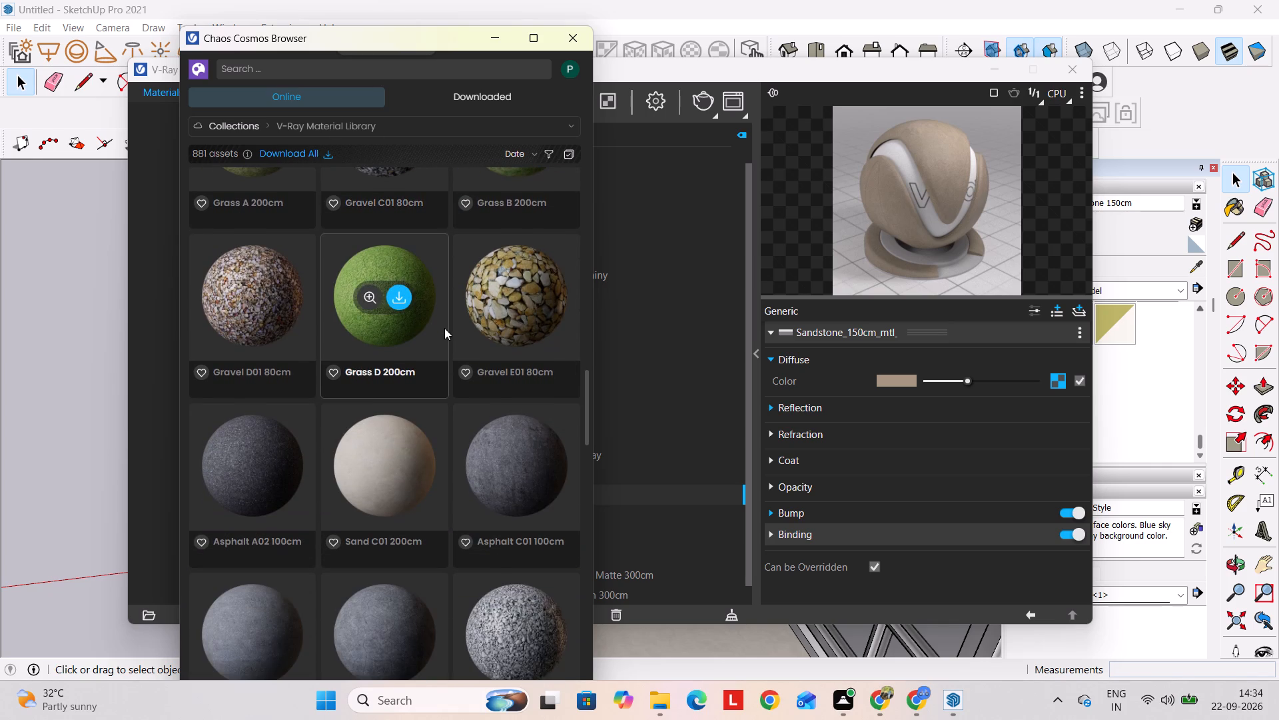
scroll(444, 328, "down", 6)
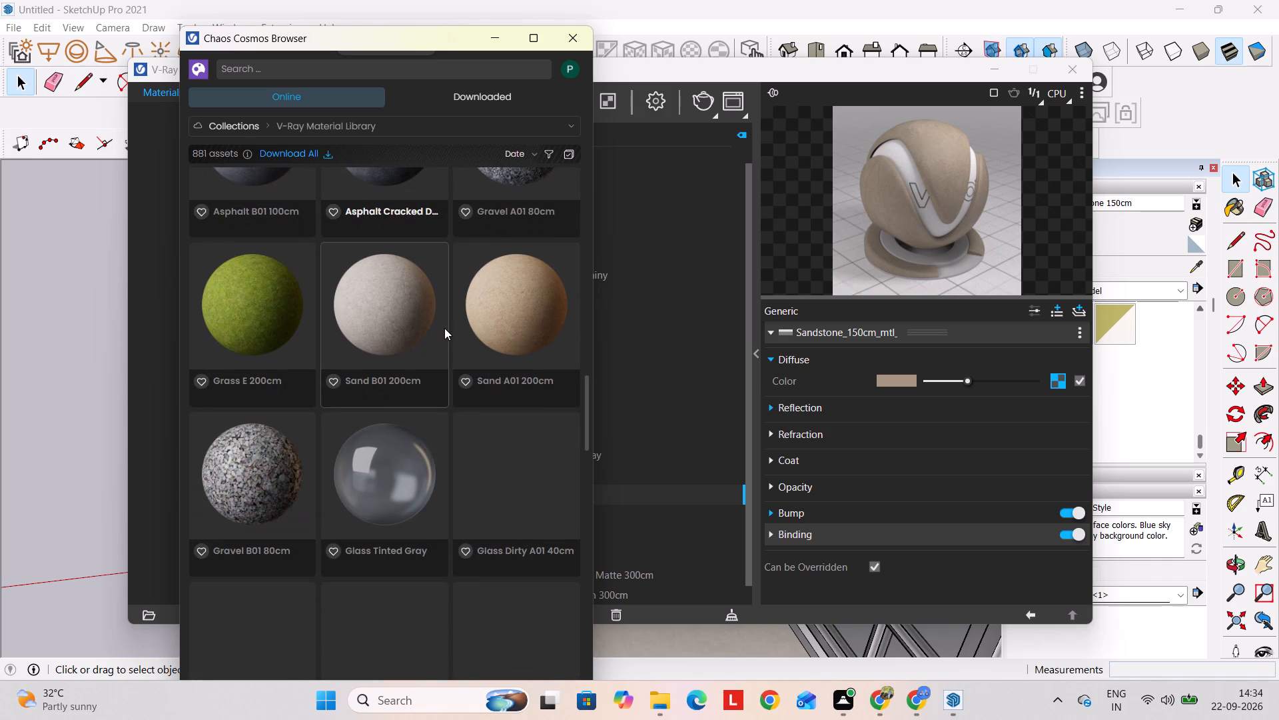
Look through the V-Ray Material Library's patterned, frosted, coated, tinted, window and simple glass materials.
scroll(444, 328, "down", 3)
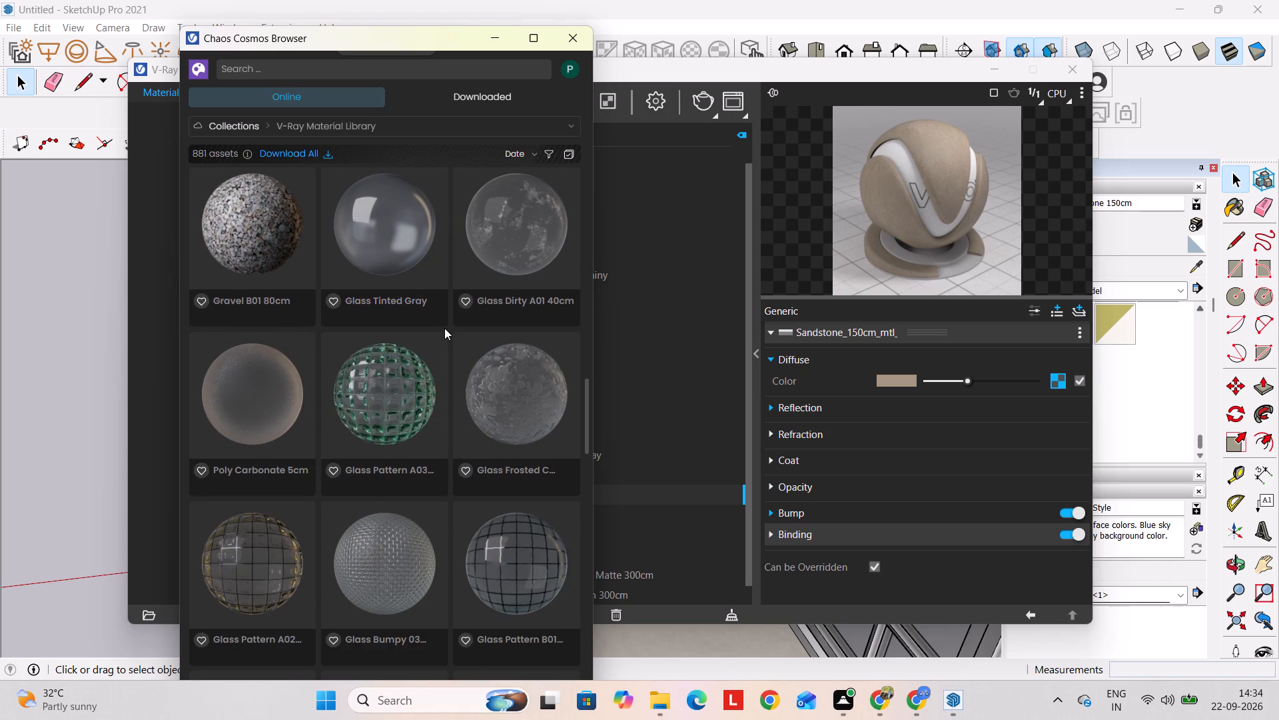
scroll(444, 328, "down", 10)
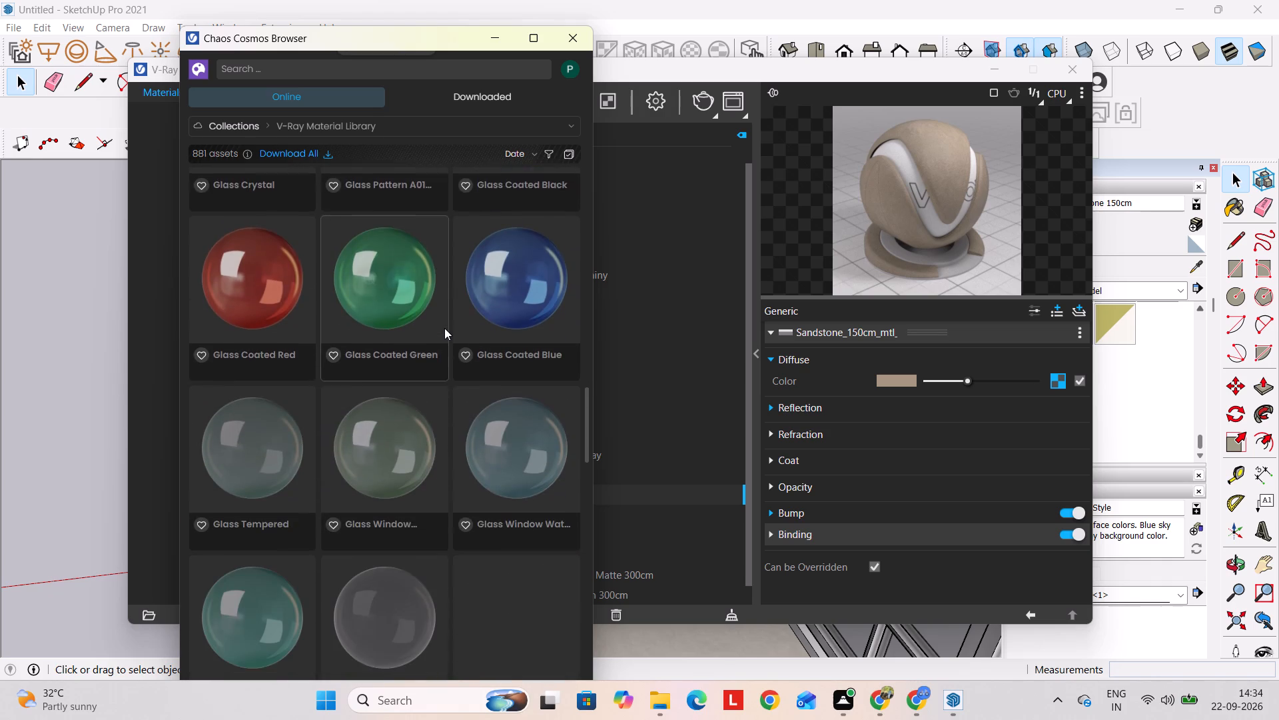
scroll(444, 328, "down", 7)
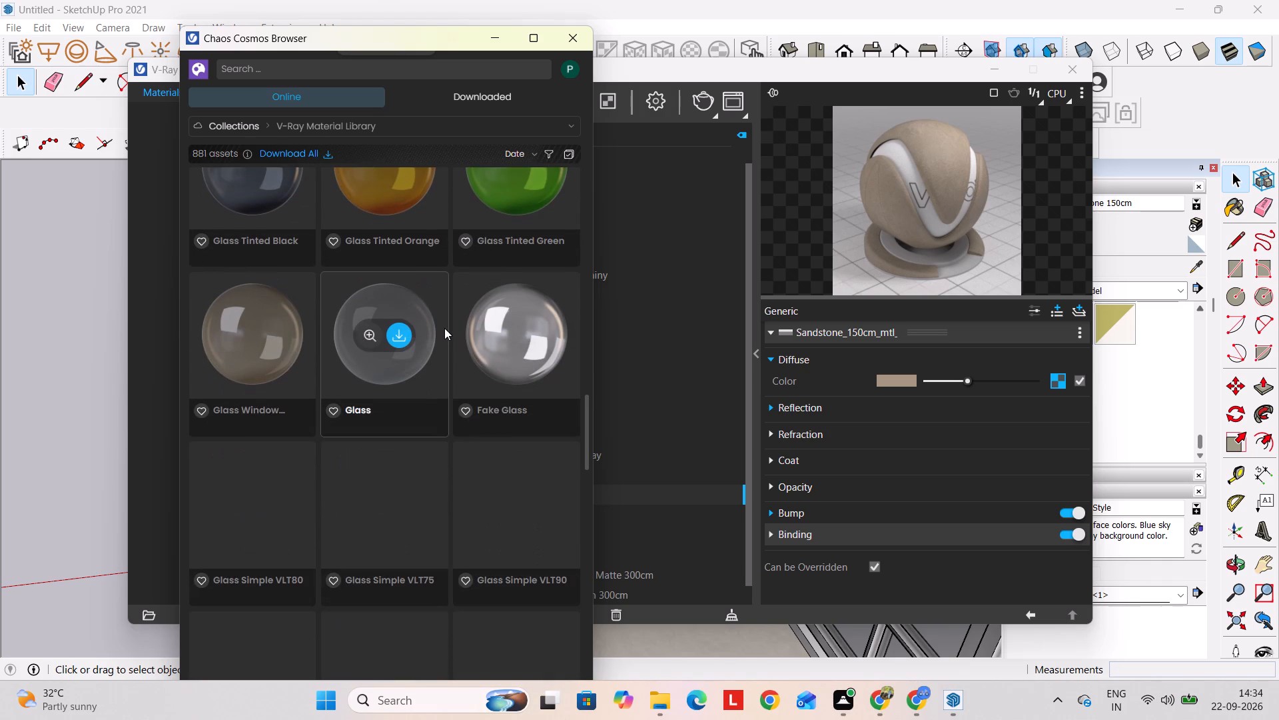
scroll(444, 328, "down", 4)
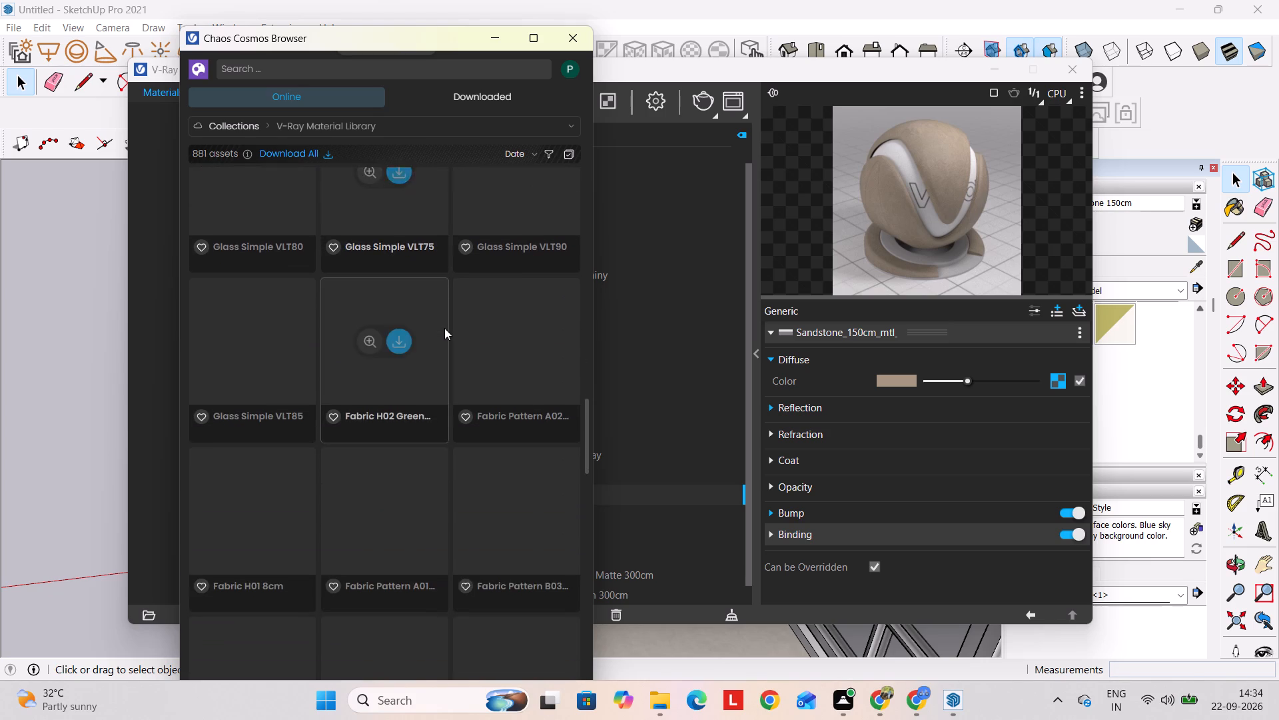
scroll(444, 328, "up", 2)
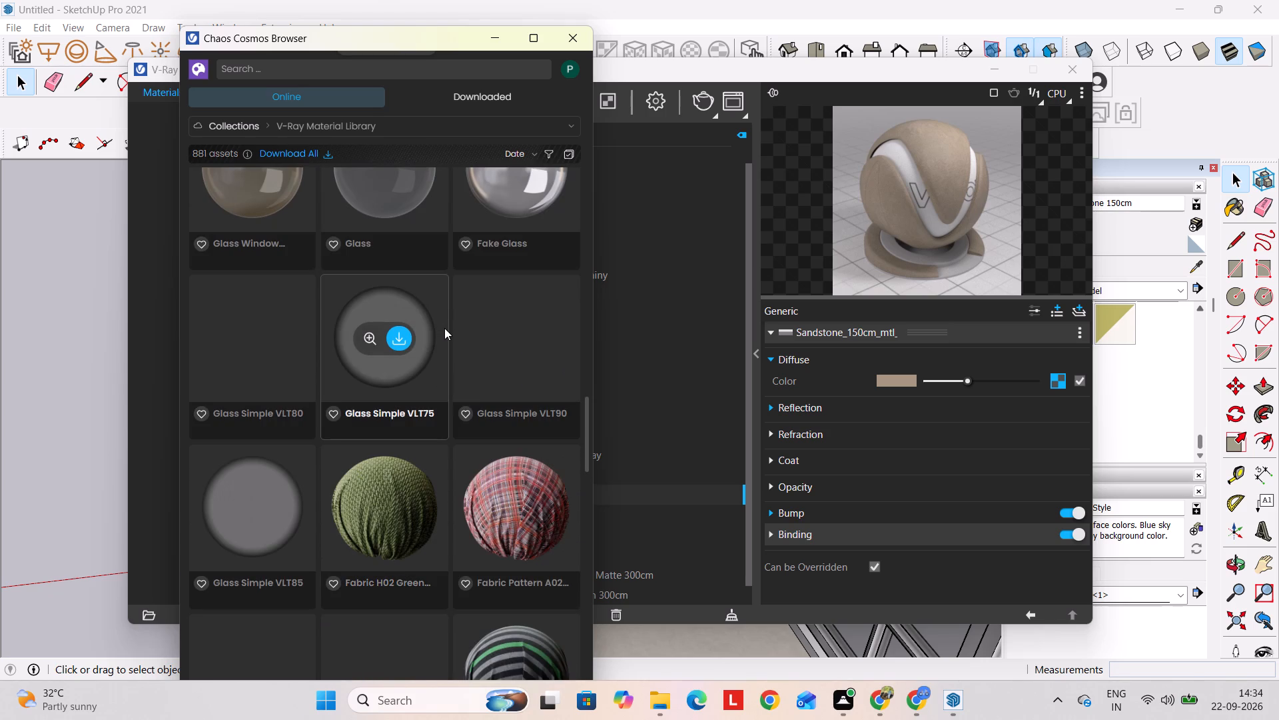
Examine the library's fabric, carpet, wool, mesh, curtain, silk and velvet materials for a suitable room finish.
scroll(444, 328, "down", 8)
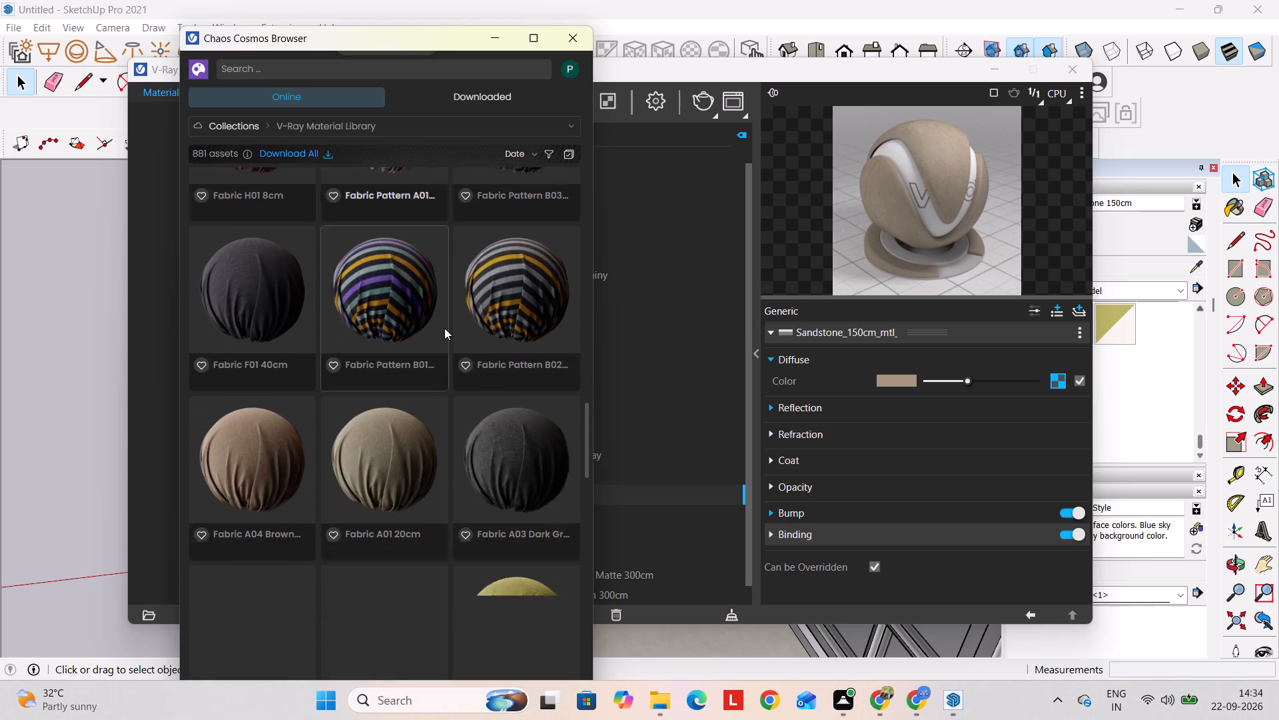
scroll(444, 328, "down", 5)
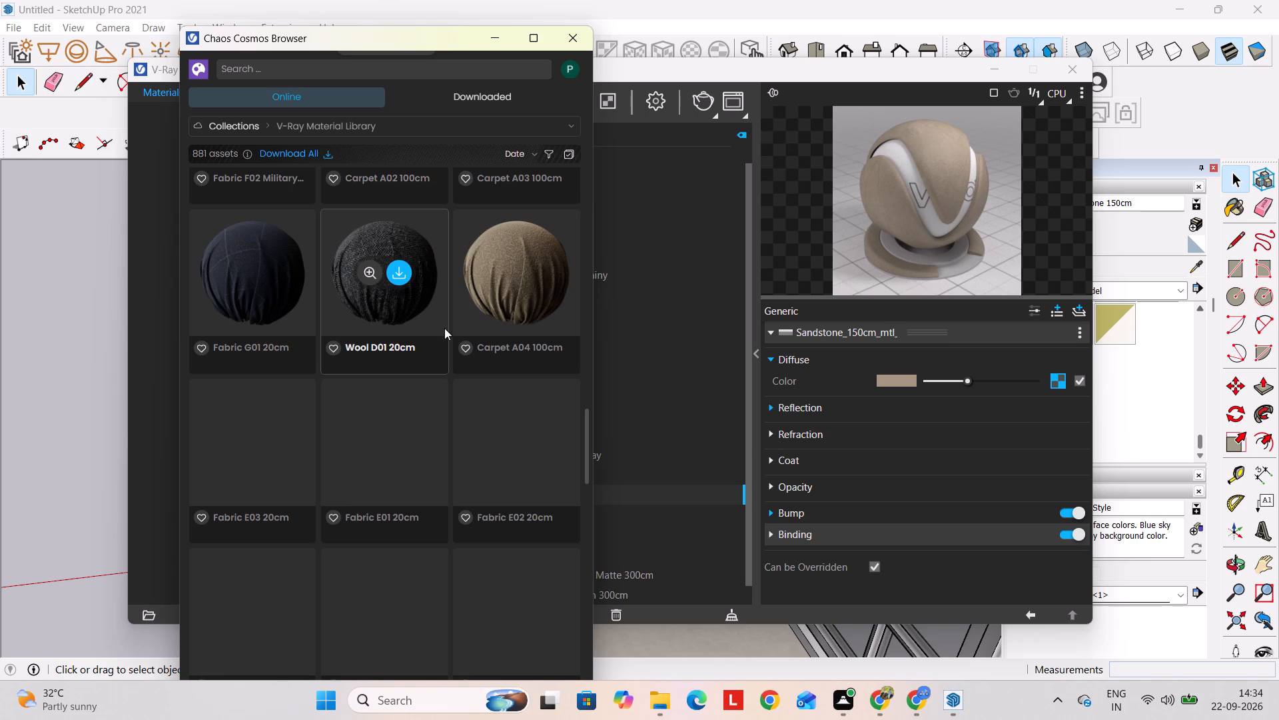
scroll(444, 327, "down", 3)
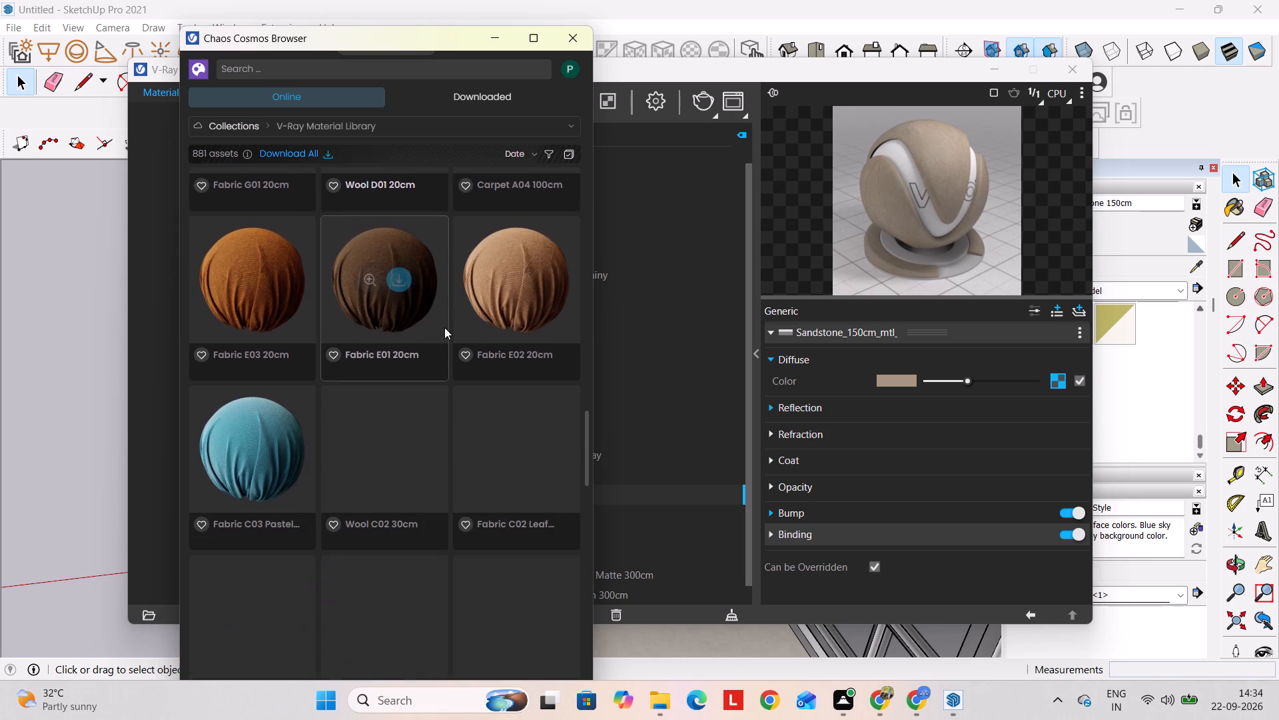
scroll(444, 327, "down", 3)
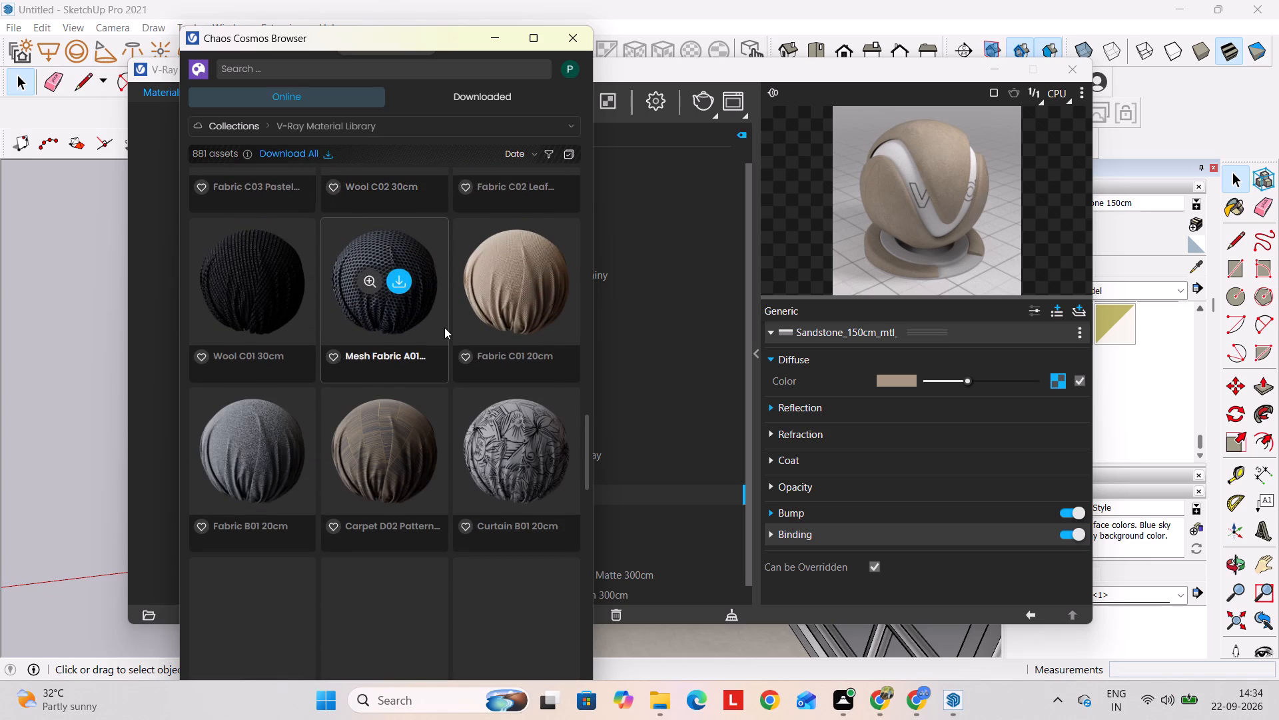
scroll(444, 327, "down", 3)
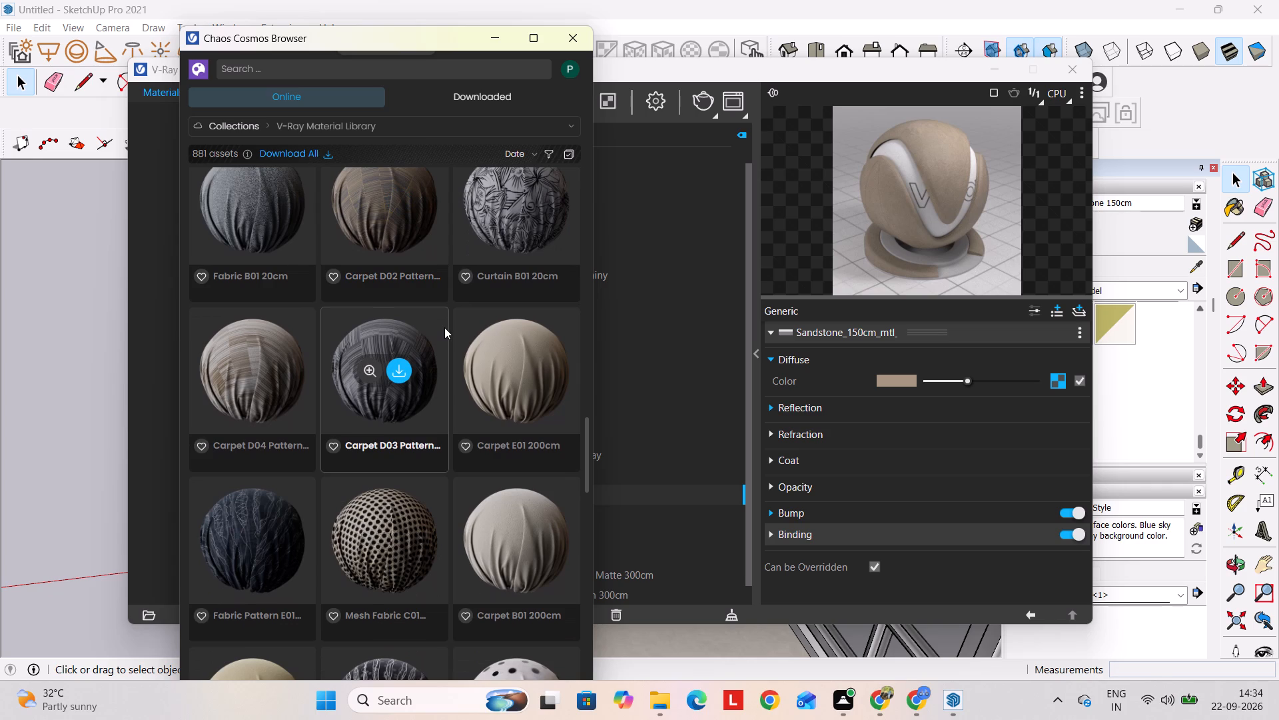
scroll(444, 327, "down", 10)
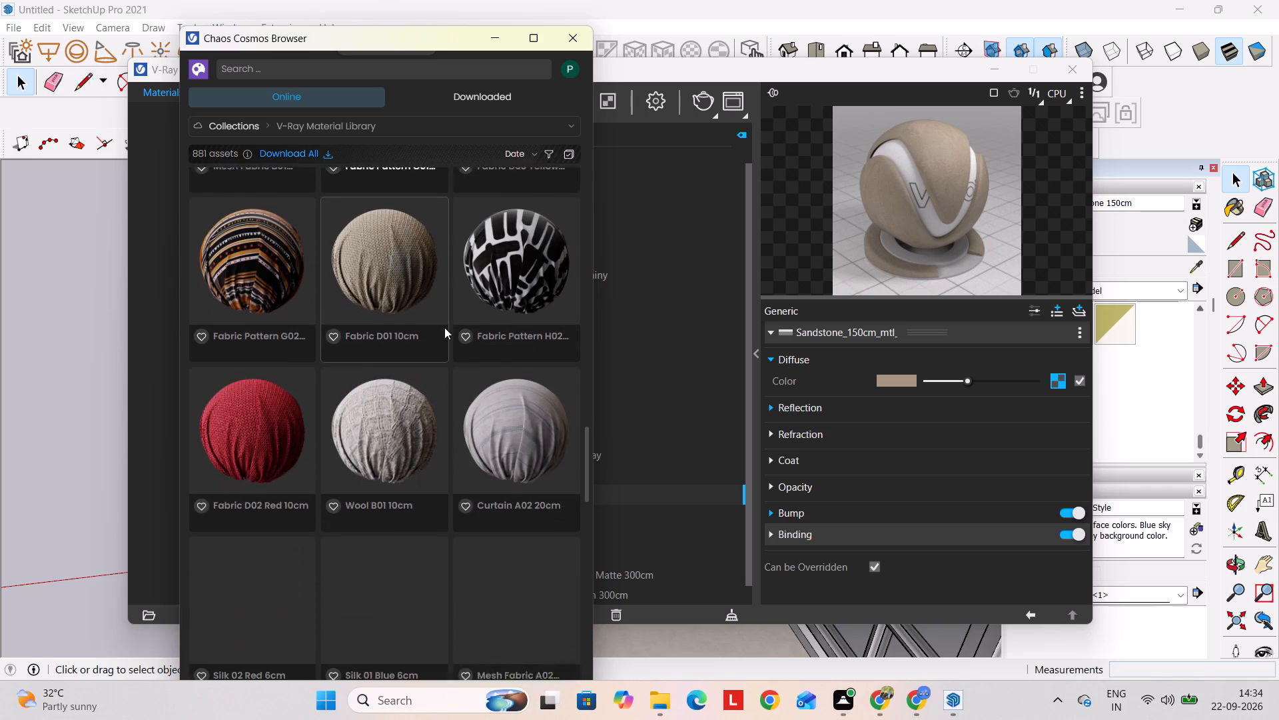
scroll(444, 327, "down", 8)
Look over the library's digital clock, LED, falloff, wireframe, grid, 3D print and stucco materials.
scroll(444, 327, "down", 3)
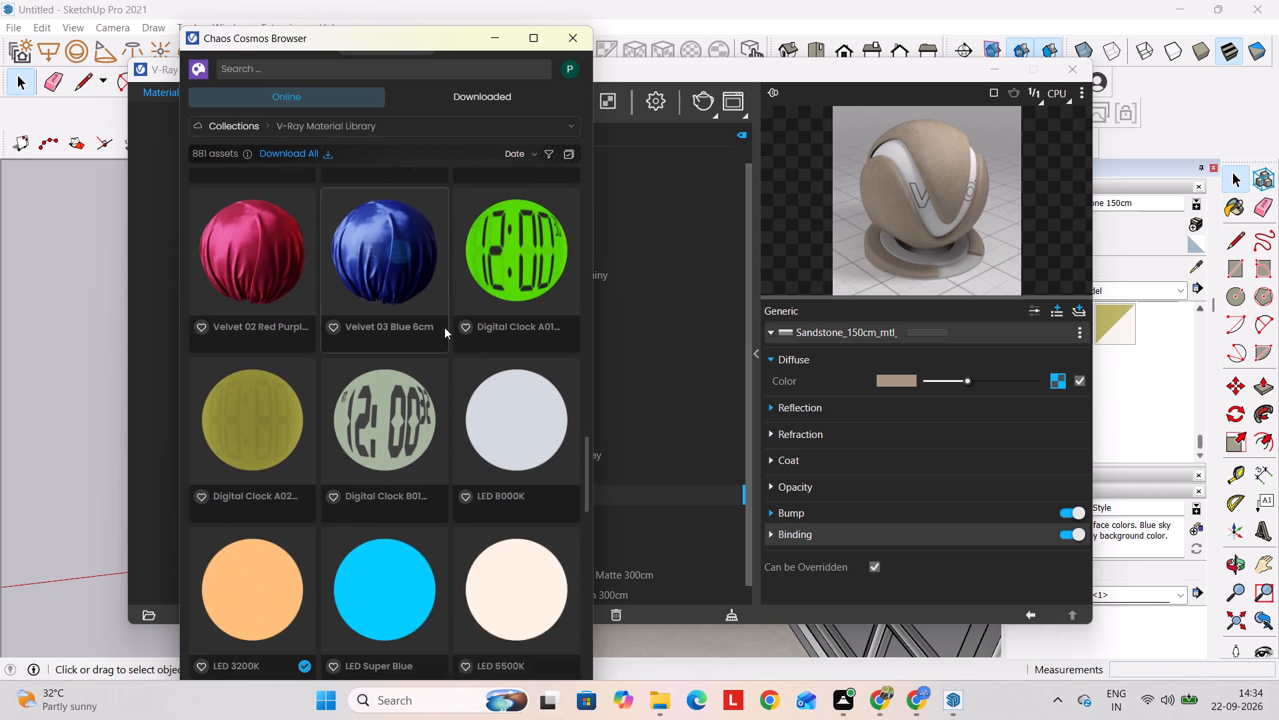
scroll(444, 327, "down", 6)
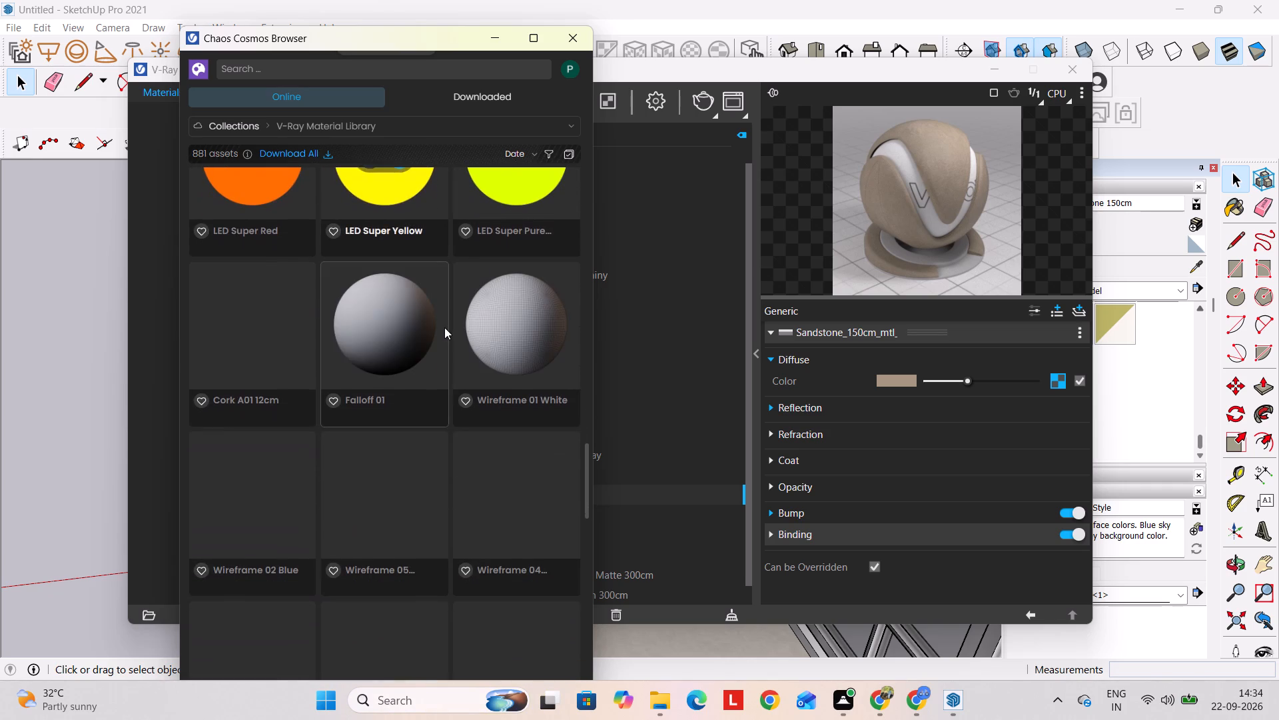
scroll(444, 327, "down", 6)
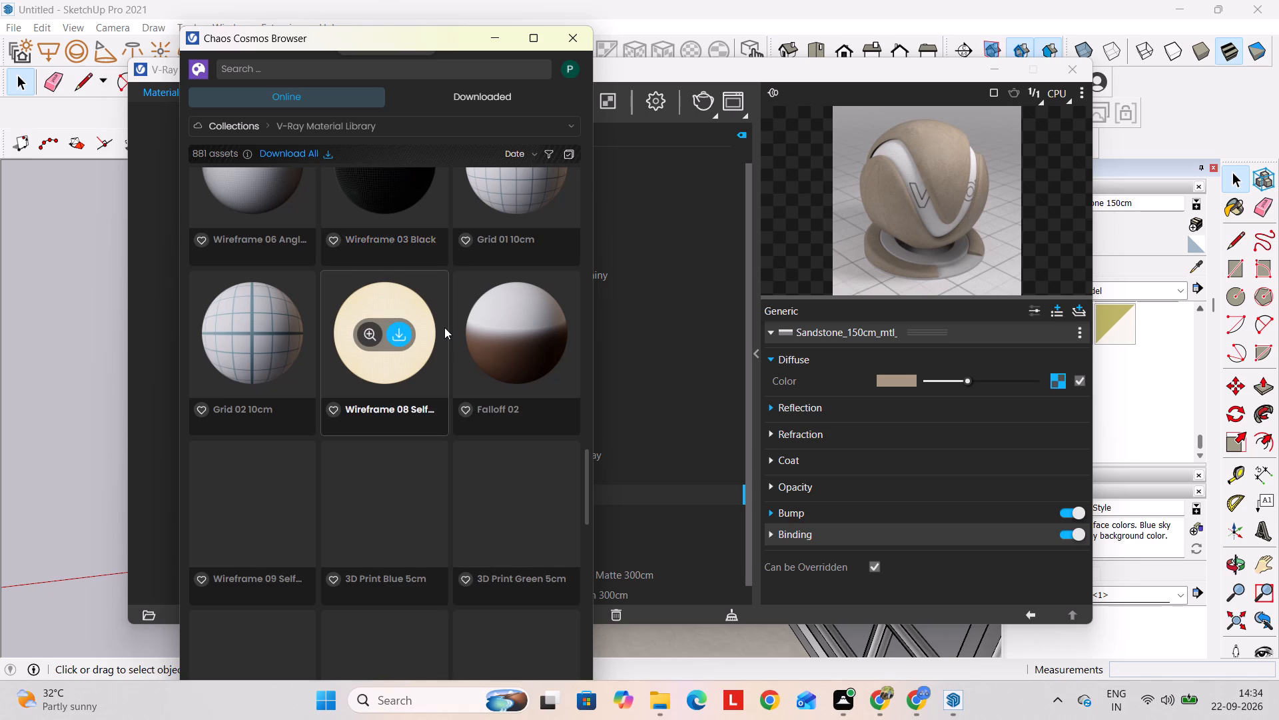
scroll(444, 327, "down", 4)
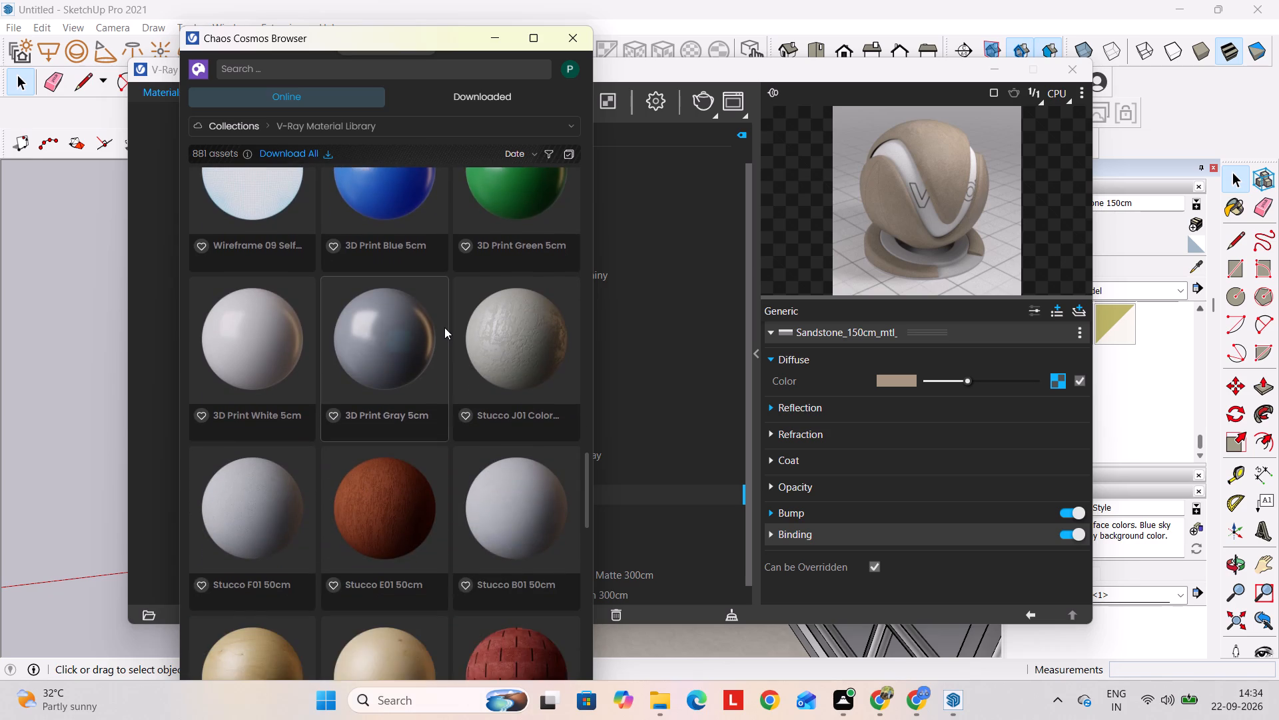
scroll(444, 327, "down", 3)
scroll(444, 327, "up", 1)
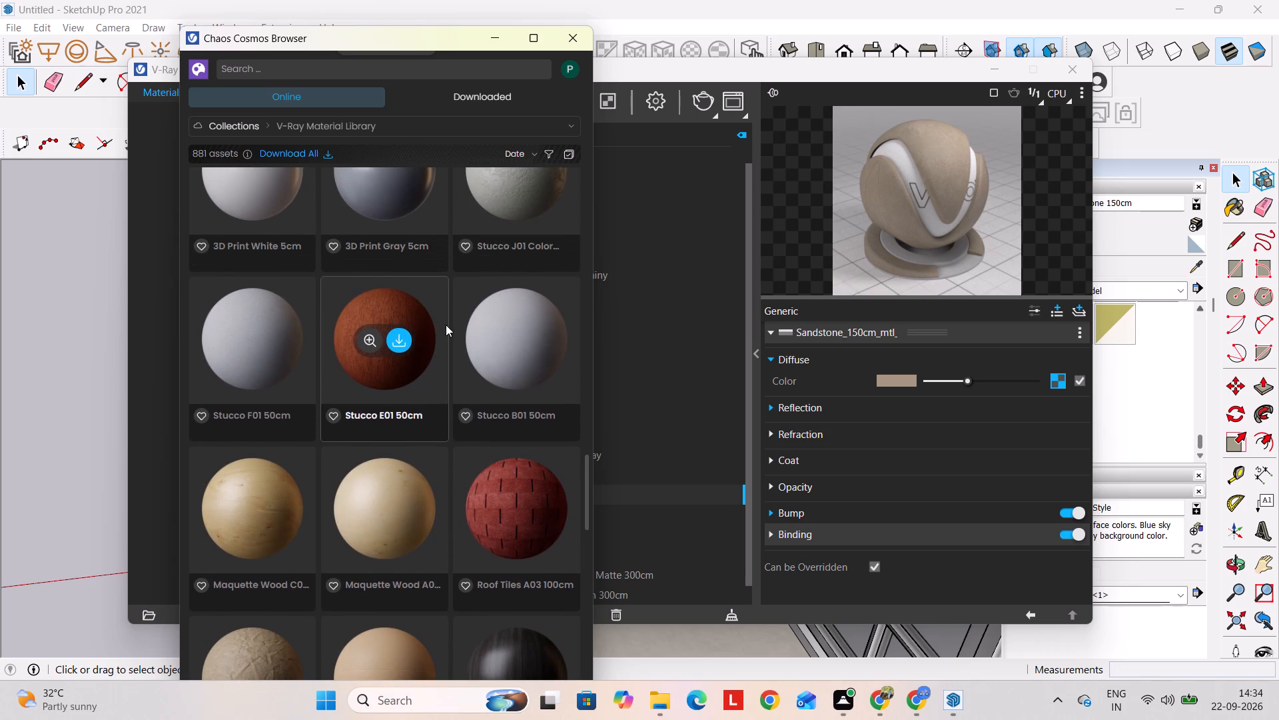
Examine the library's maquette wood, veneer, wood plank, parquet, plywood, laminate and stucco materials for a room finish.
scroll(446, 325, "down", 3)
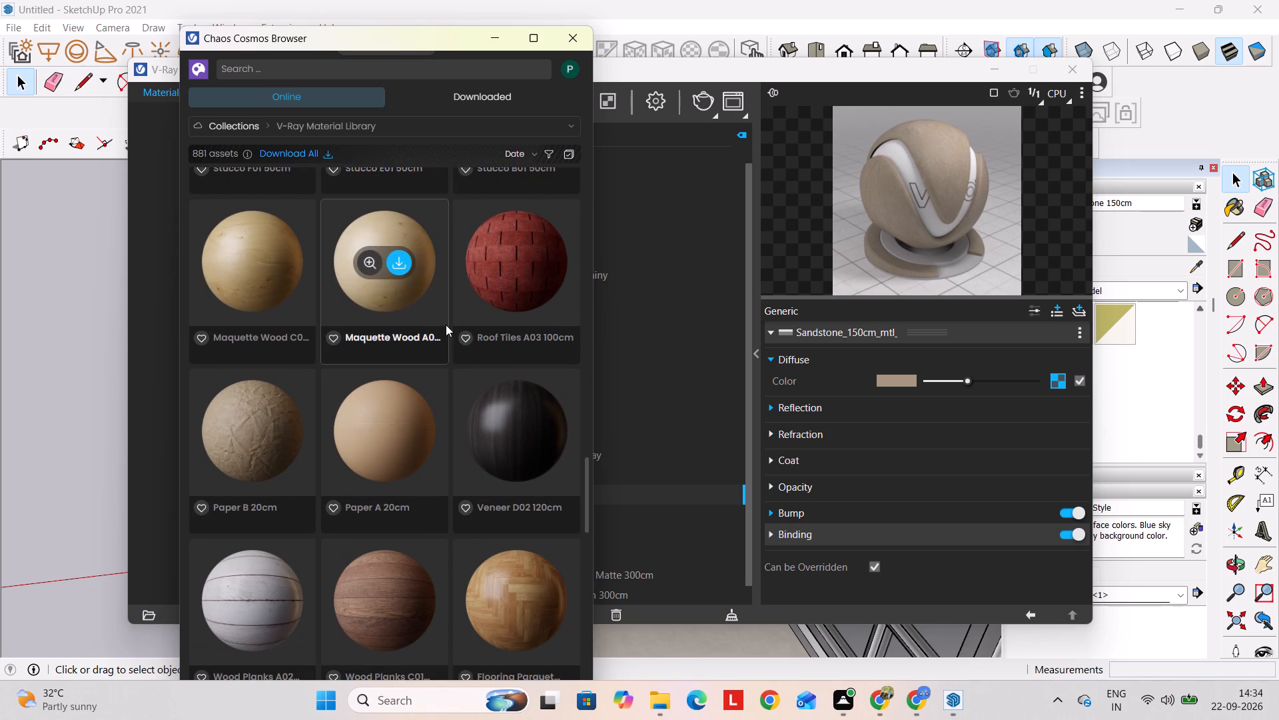
scroll(446, 325, "down", 3)
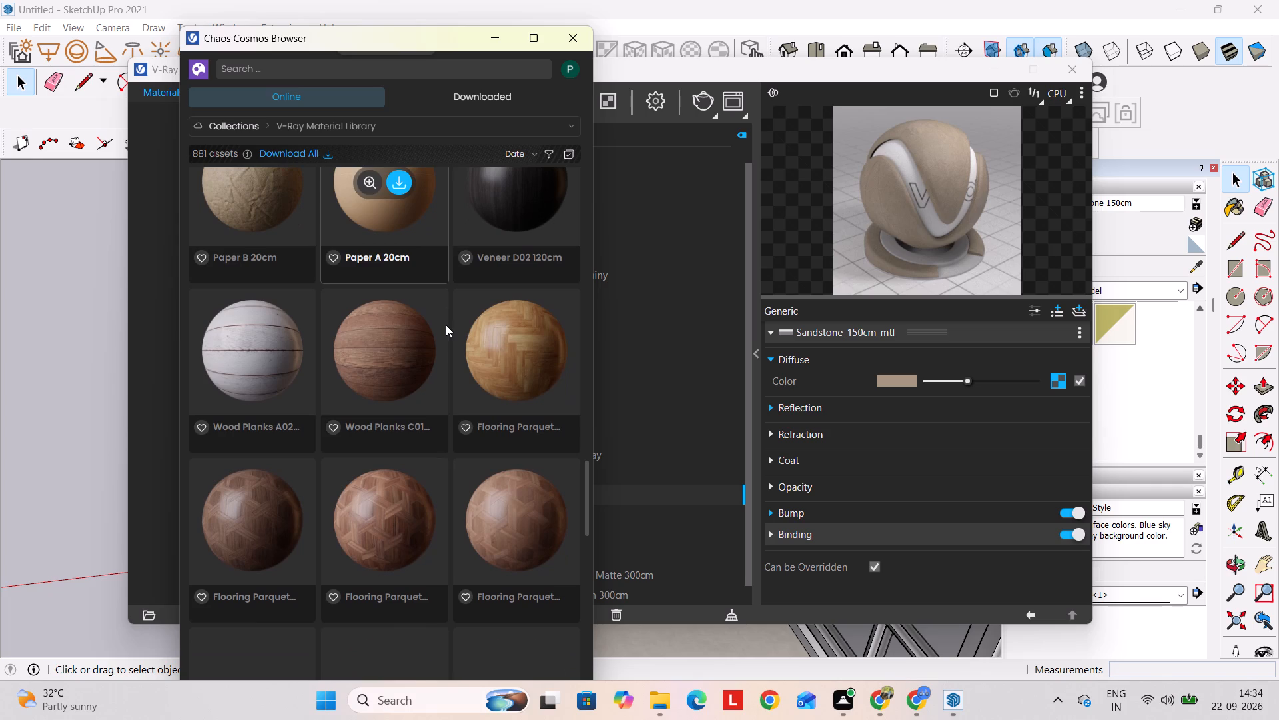
scroll(446, 325, "down", 4)
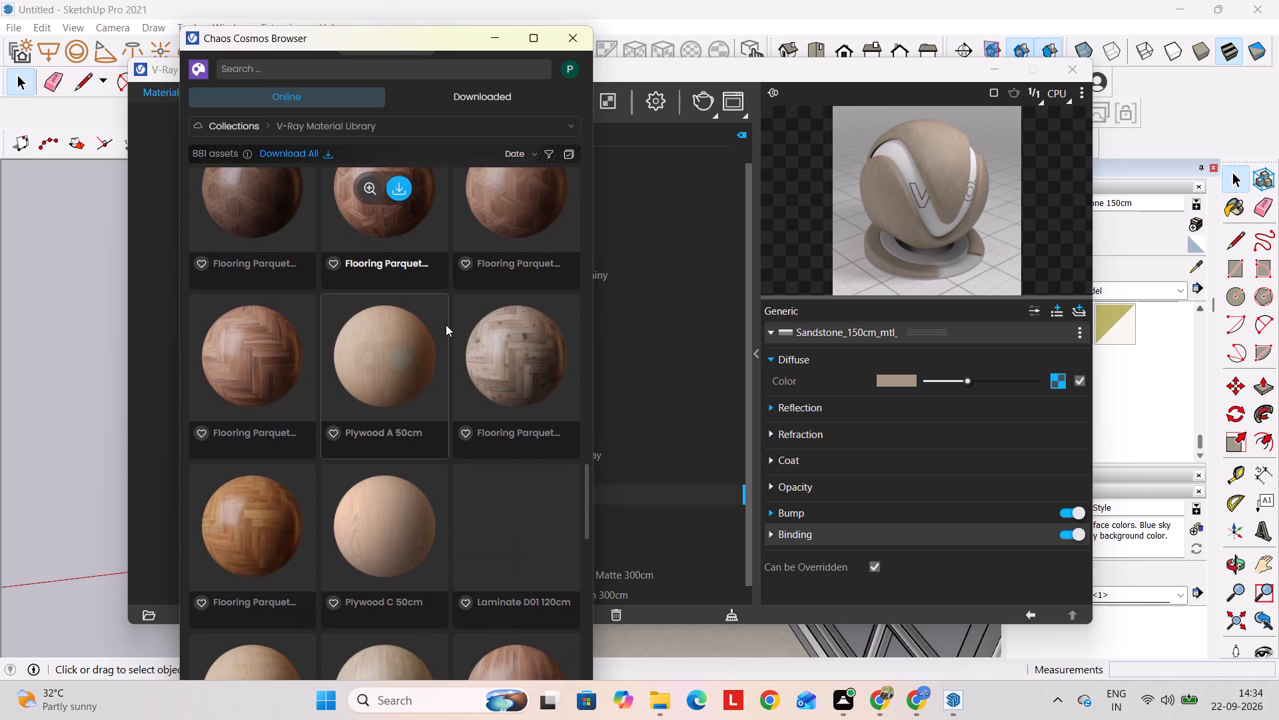
scroll(446, 325, "down", 3)
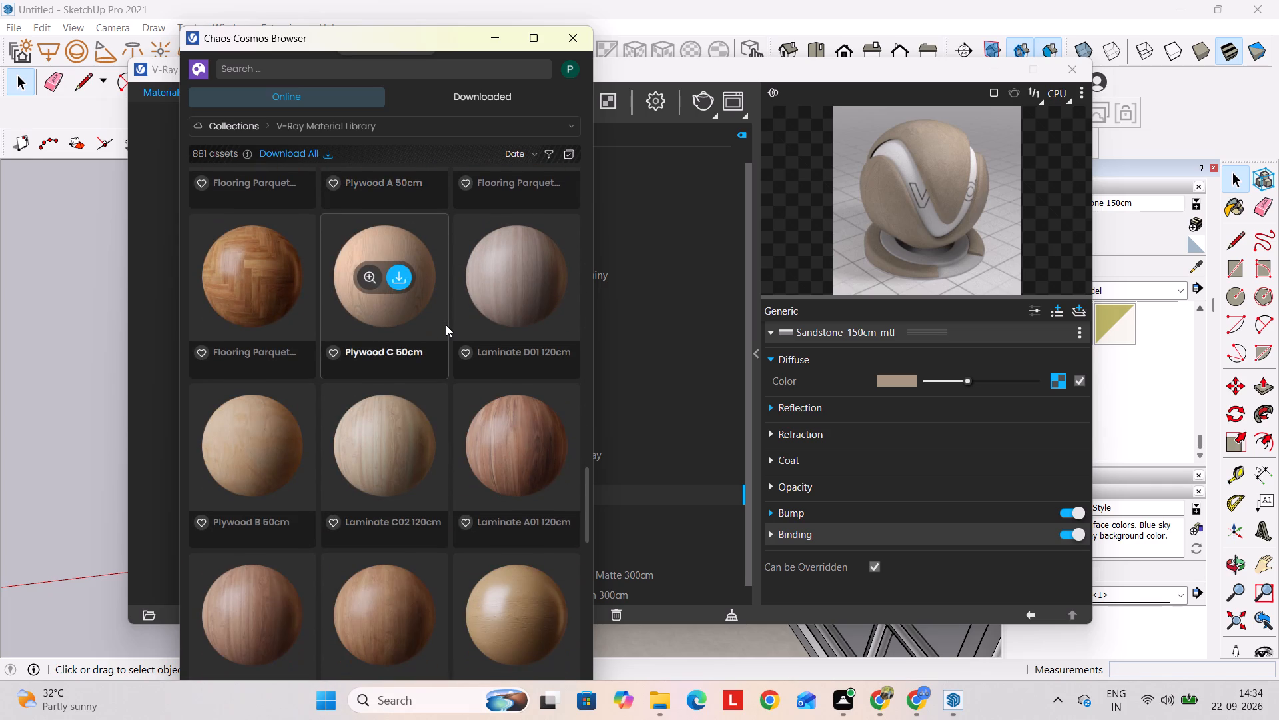
scroll(446, 325, "down", 8)
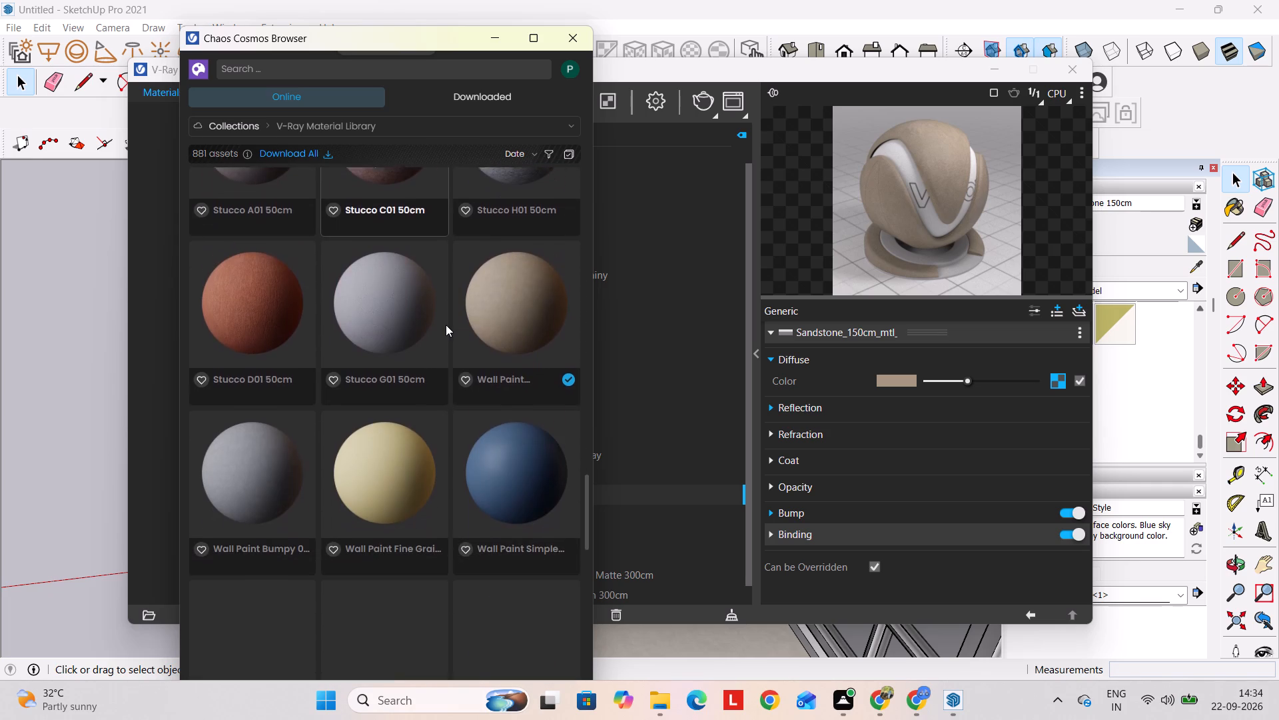
Browse the library's wall paint, ceiling, carbon, gem, pool tile, roof tile, plastic and plastic leather materials.
scroll(446, 325, "down", 5)
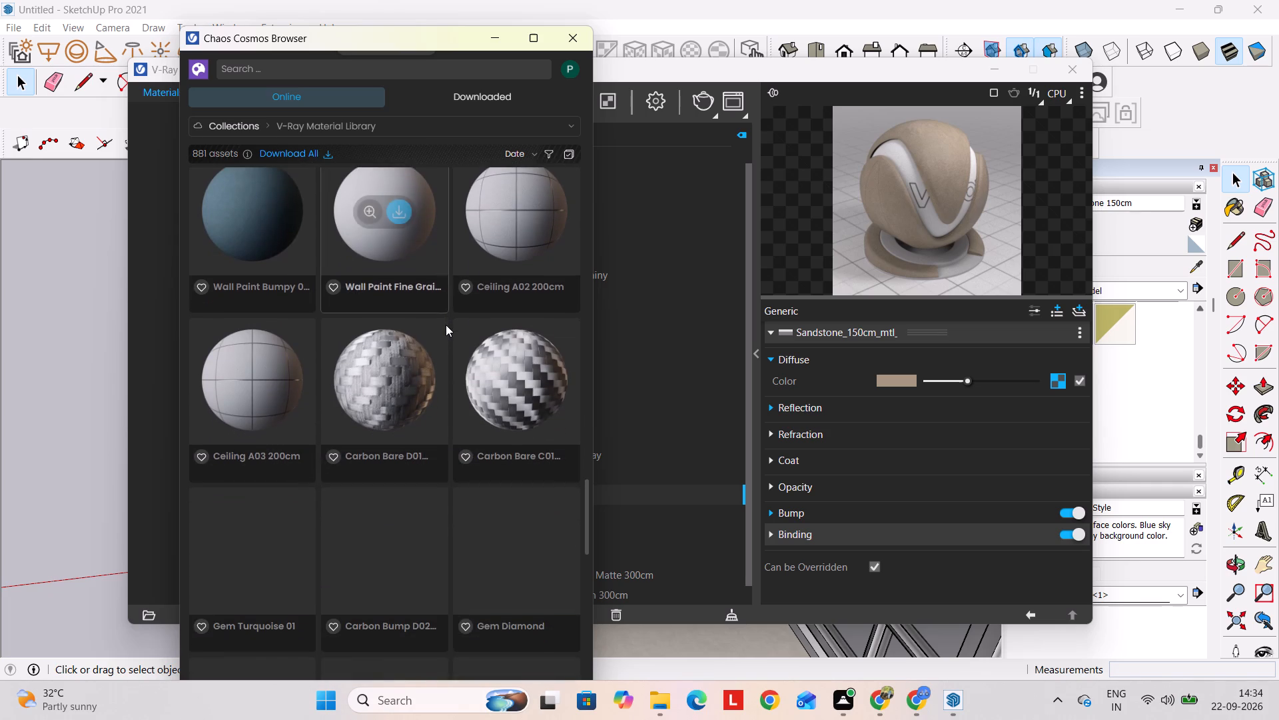
scroll(446, 325, "down", 4)
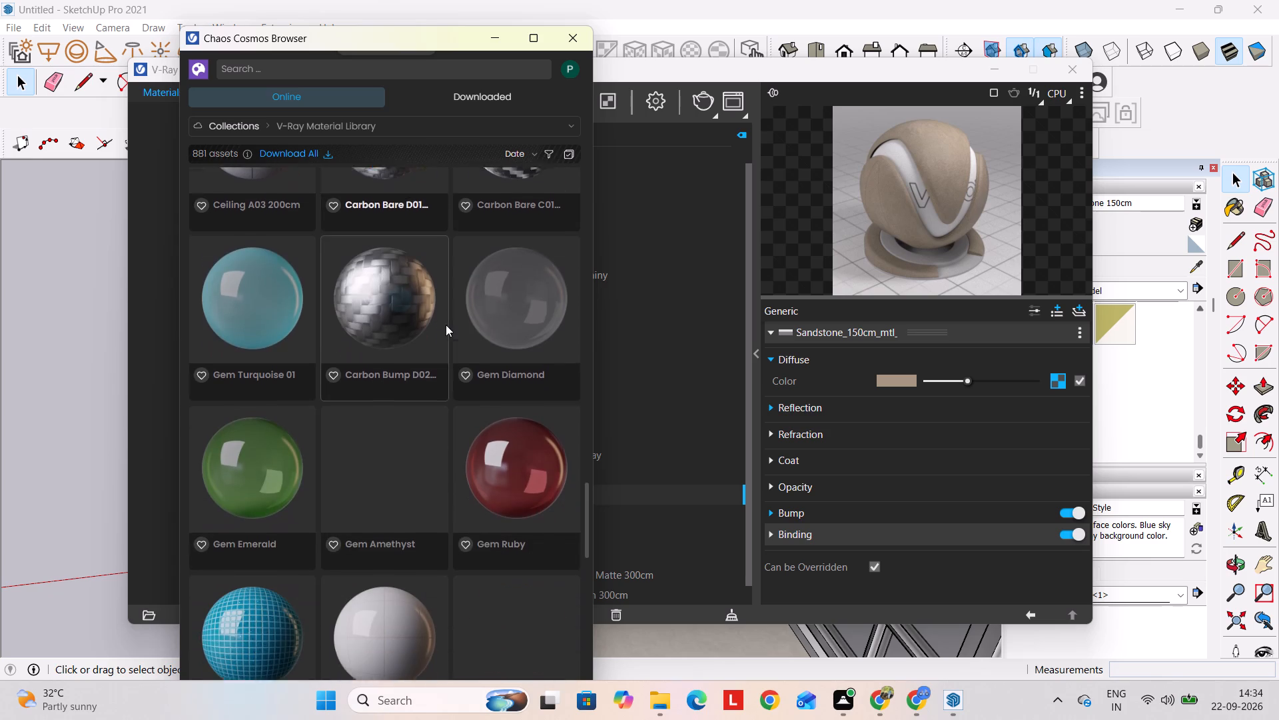
scroll(446, 325, "down", 4)
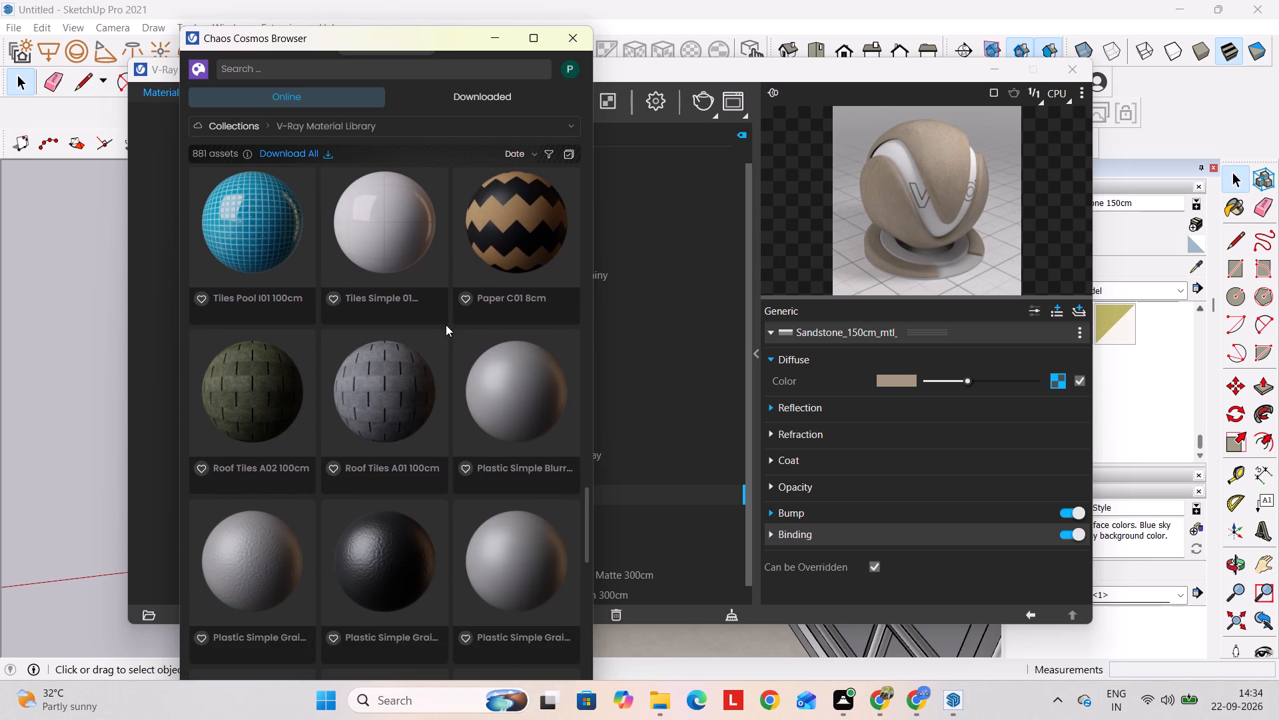
scroll(446, 325, "down", 7)
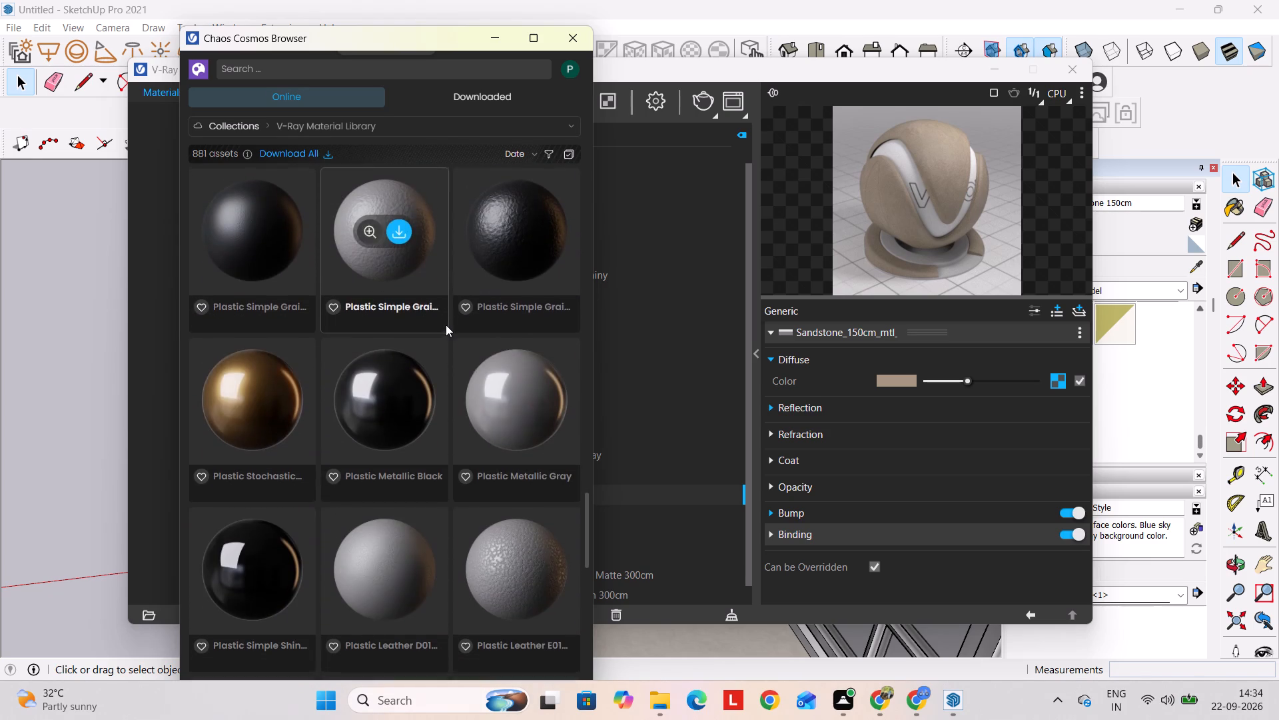
scroll(446, 325, "down", 6)
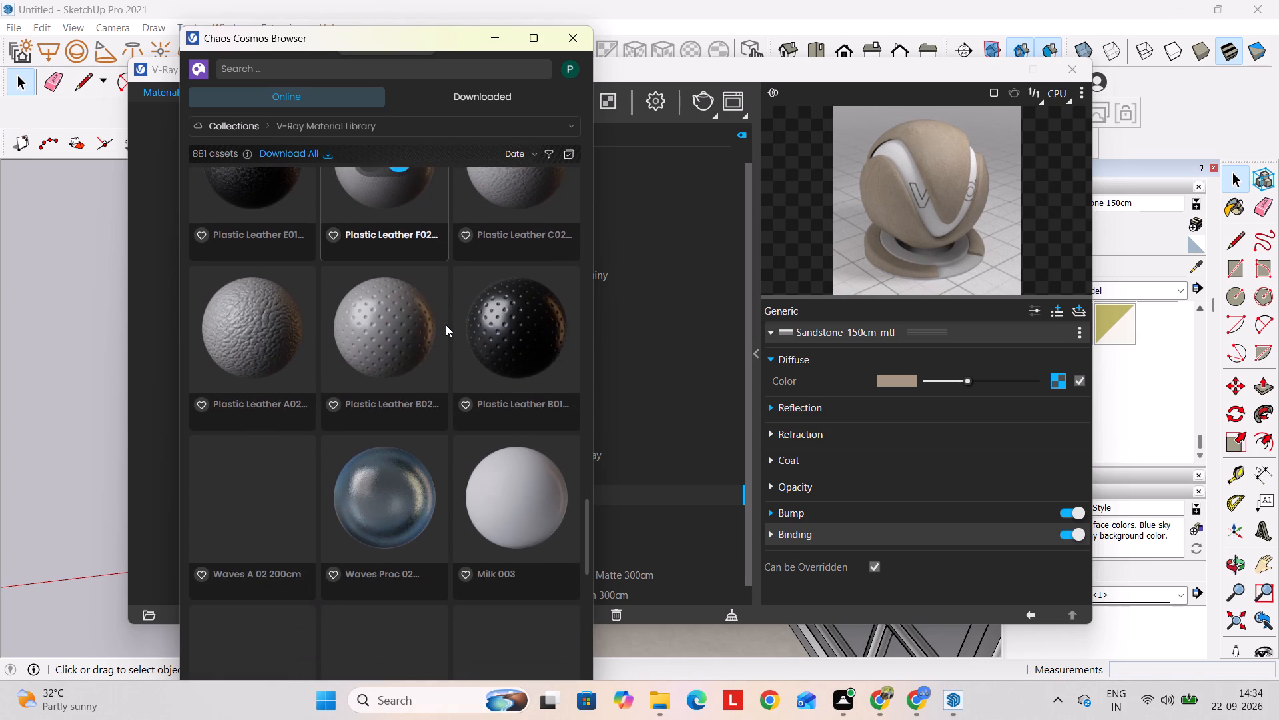
Look through the library's water, liquid and leather materials, including the brown and black leathers.
scroll(446, 325, "down", 2)
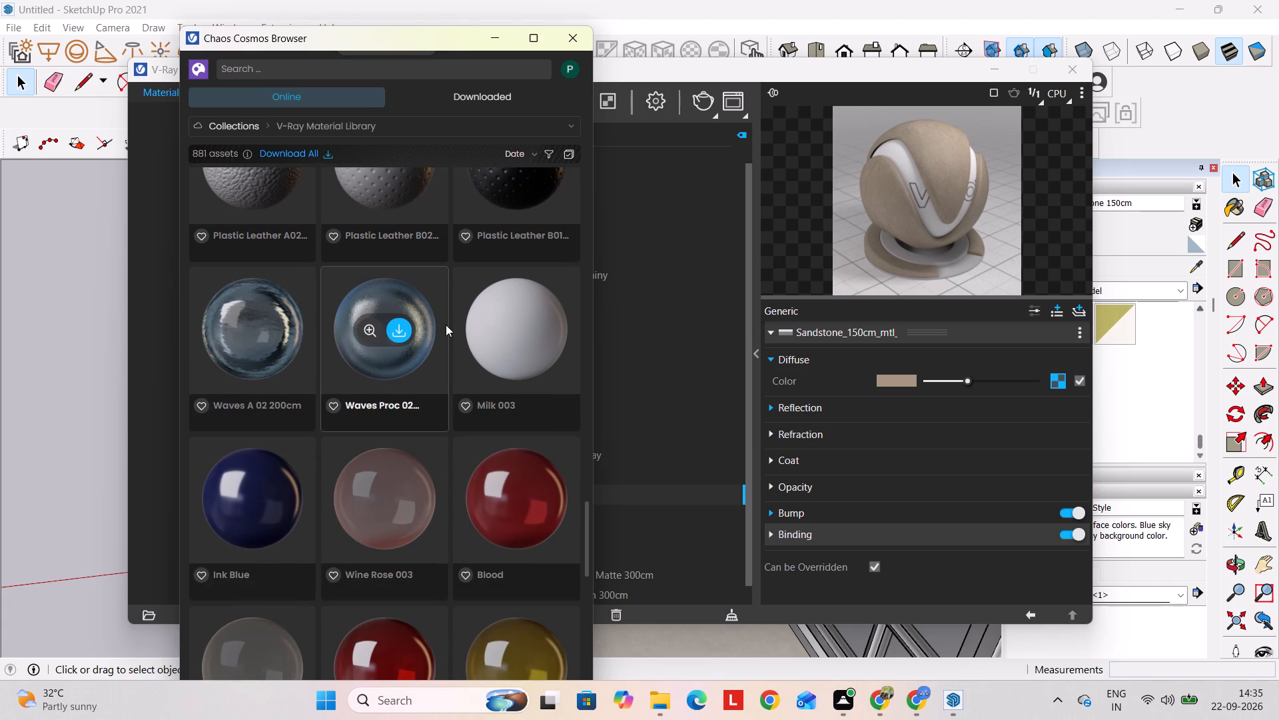
scroll(446, 325, "down", 8)
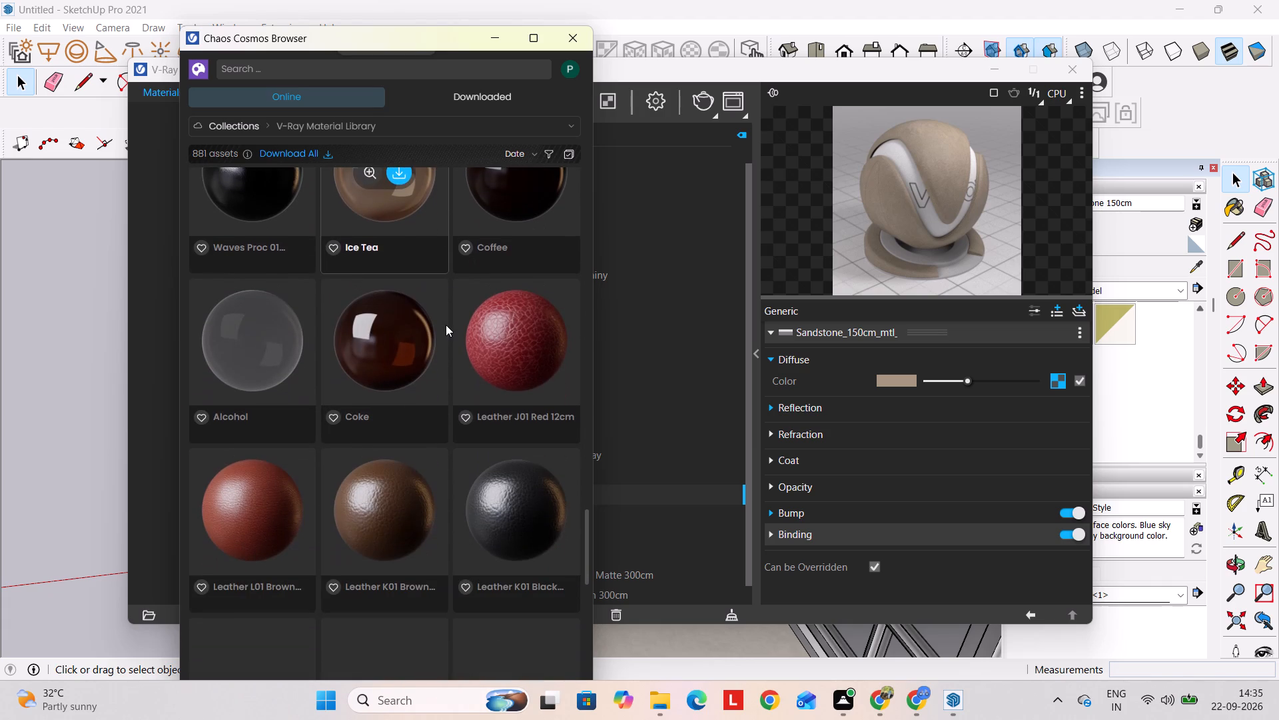
scroll(446, 325, "down", 3)
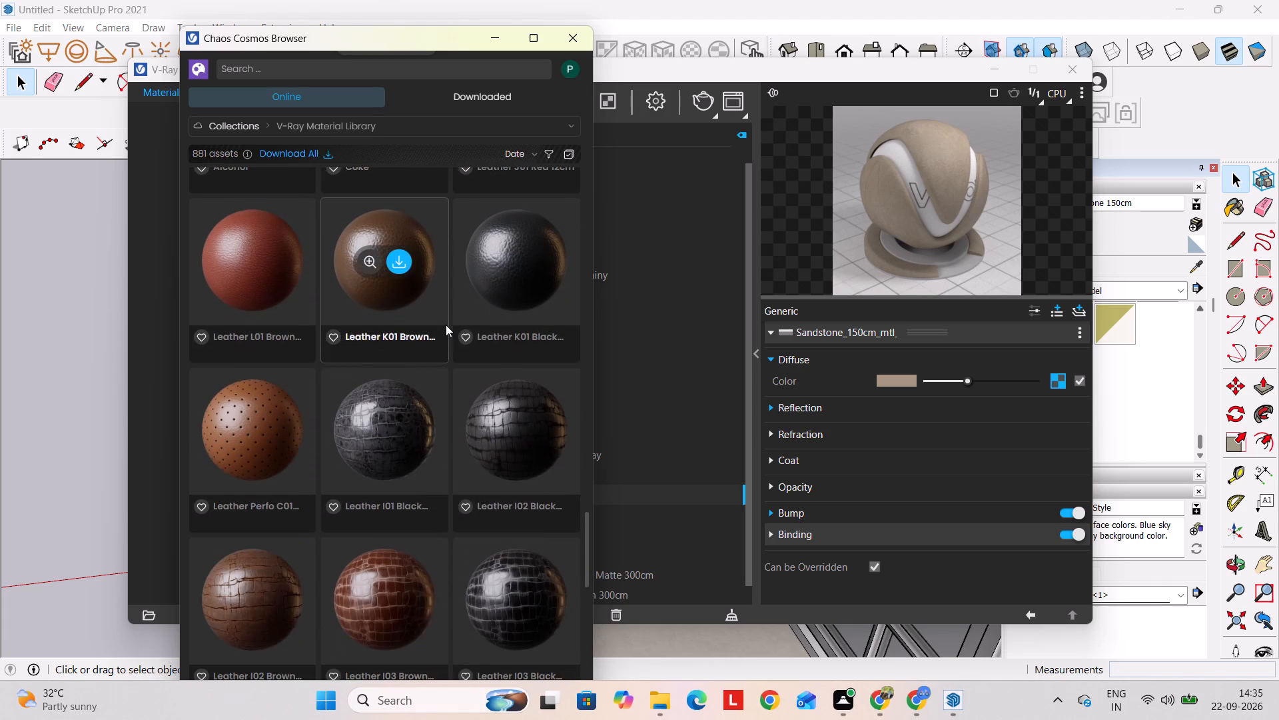
scroll(446, 325, "down", 6)
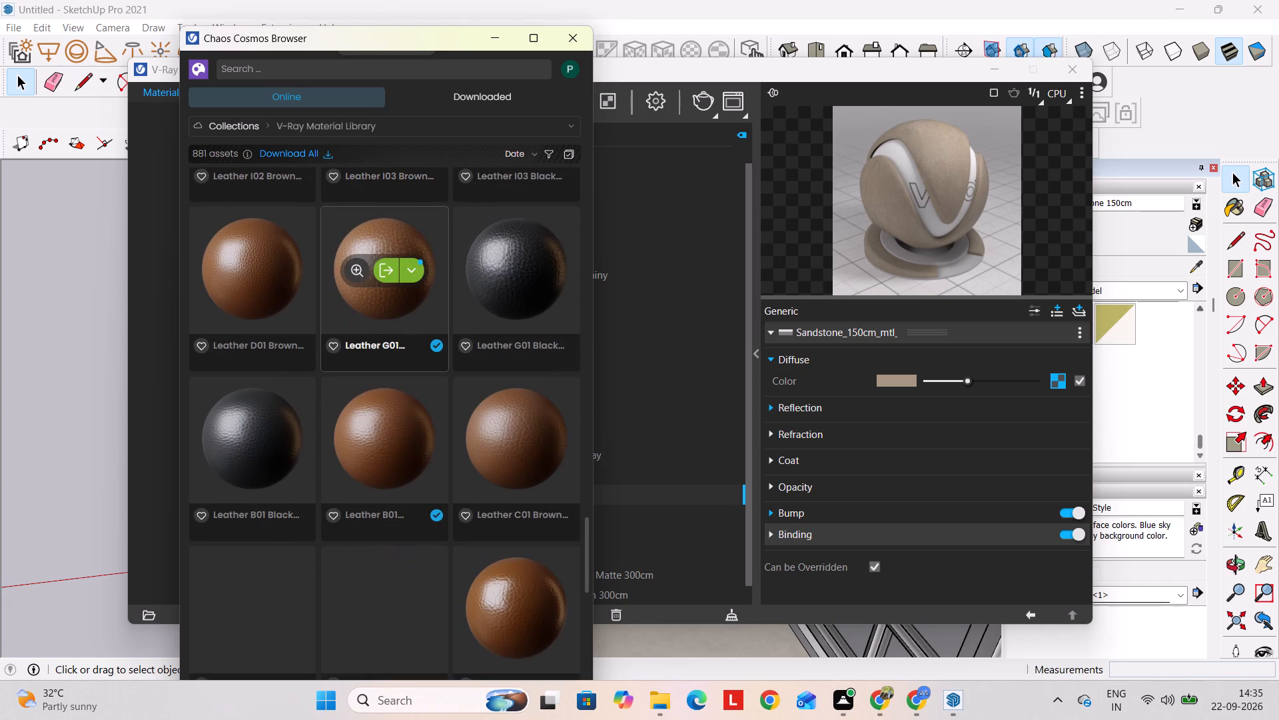
scroll(446, 325, "down", 3)
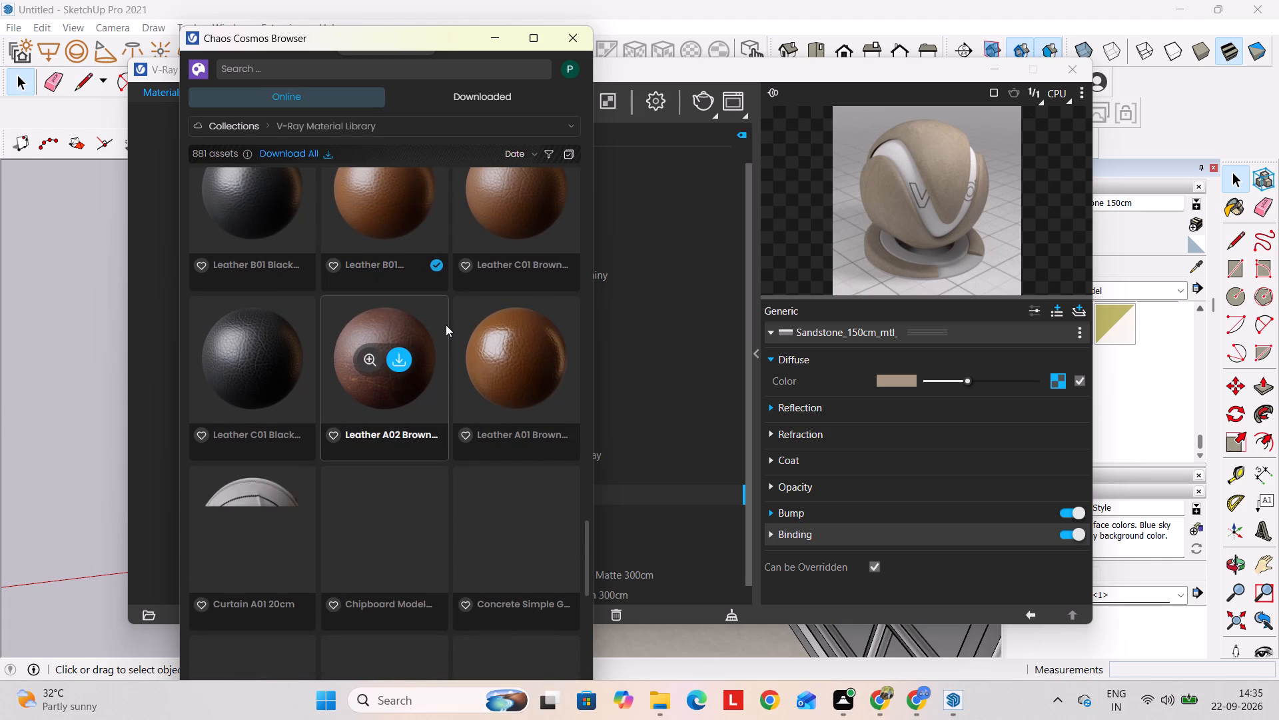
Examine the library's curtain, chipboard, concrete, porcelain and clay materials for a suitable room finish.
scroll(446, 325, "down", 5)
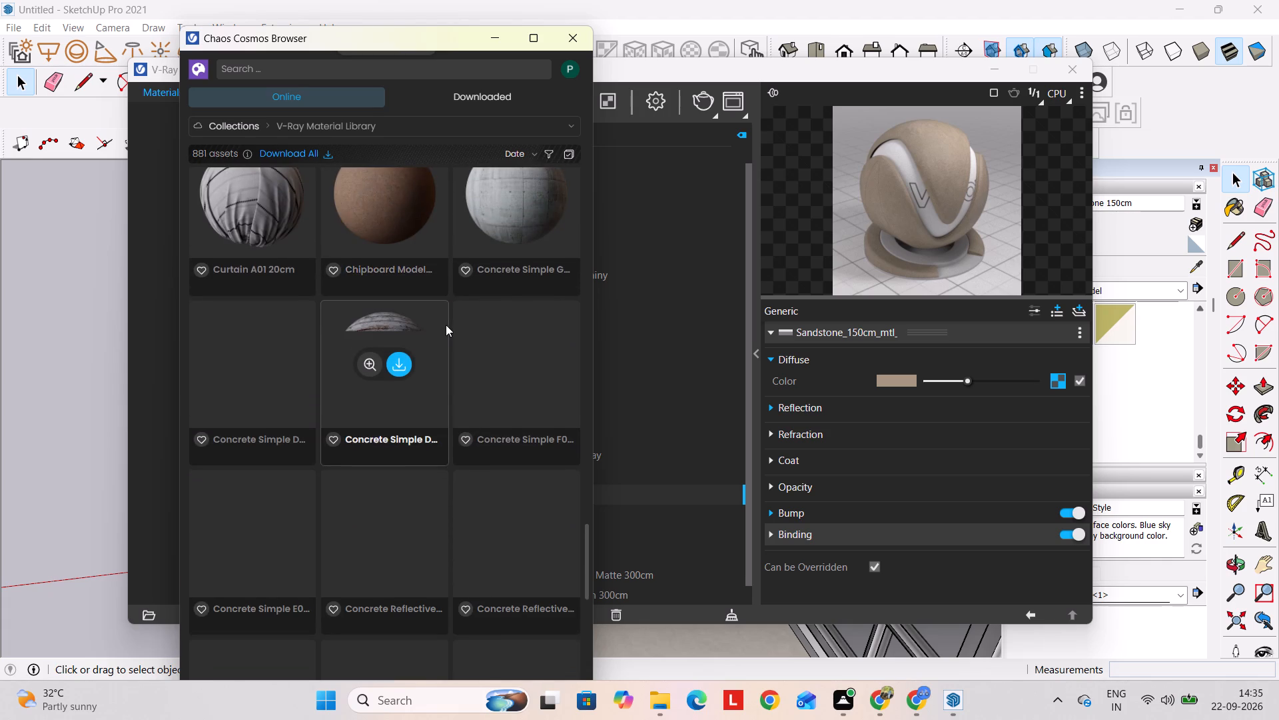
scroll(446, 325, "down", 2)
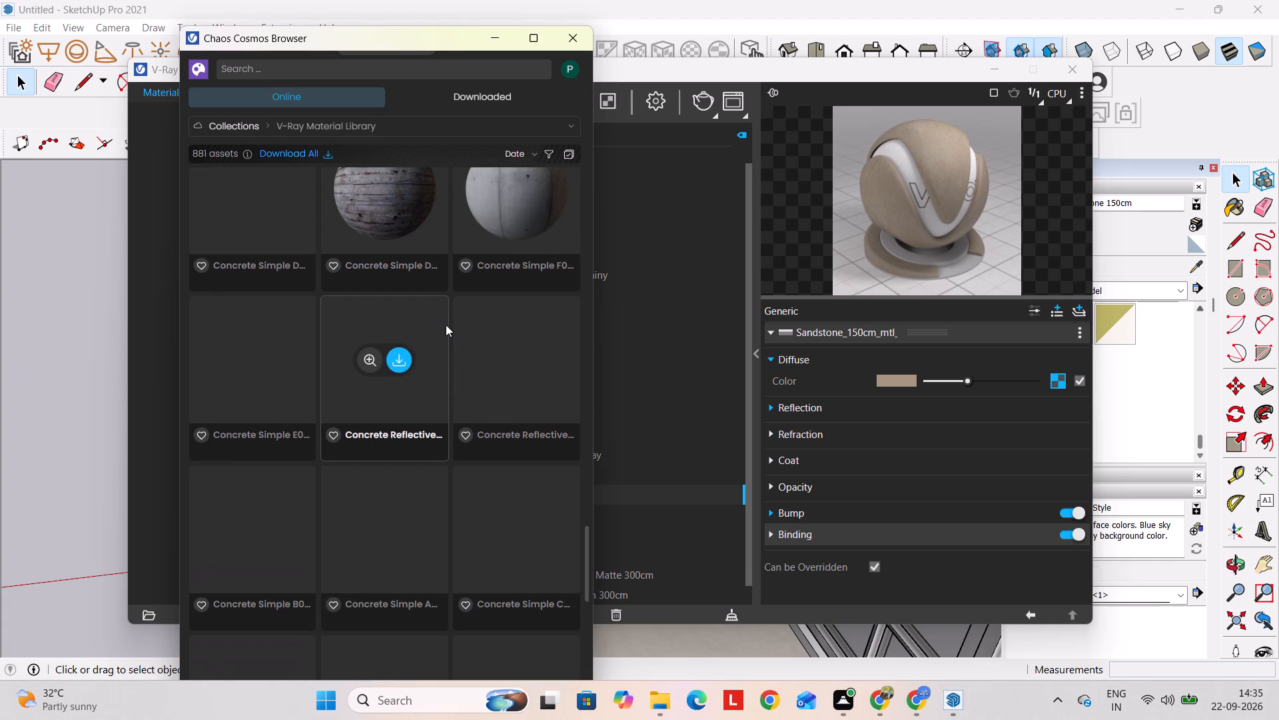
scroll(446, 325, "down", 4)
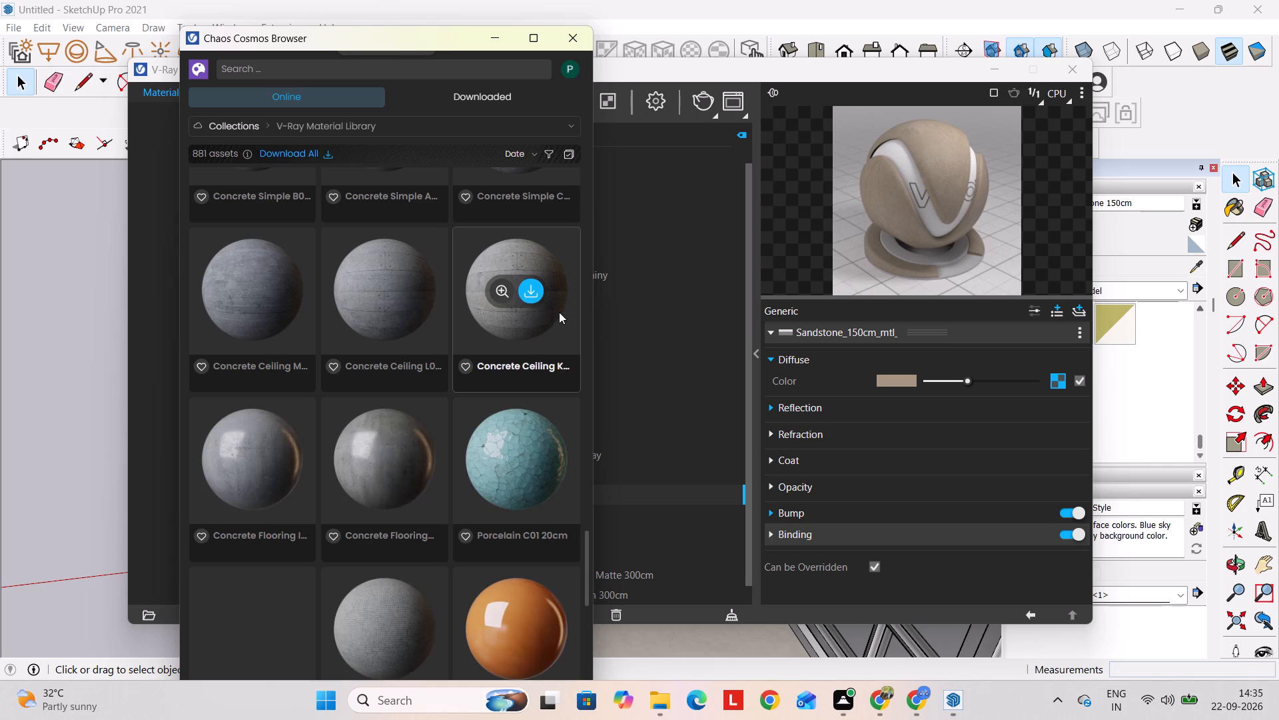
scroll(559, 306, "down", 5)
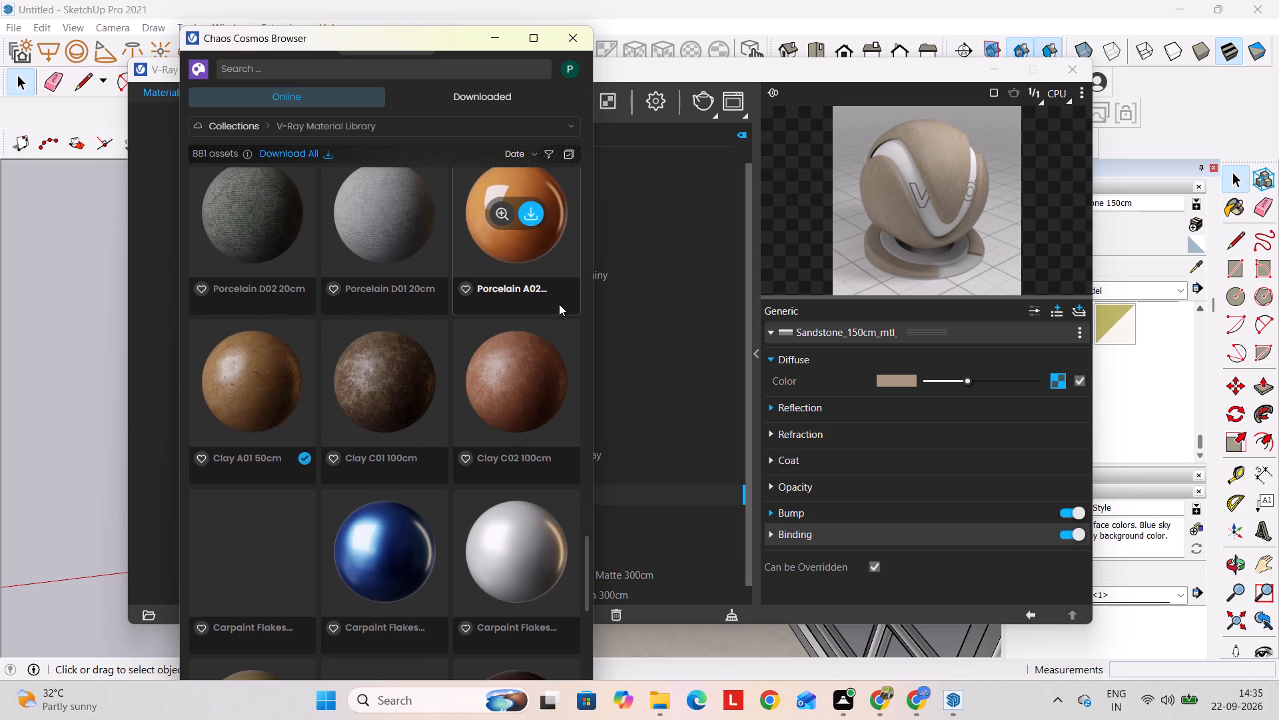
Browse the library's carpaint, simple brick, painted brick and concrete brick materials for a niche finish.
scroll(559, 304, "down", 6)
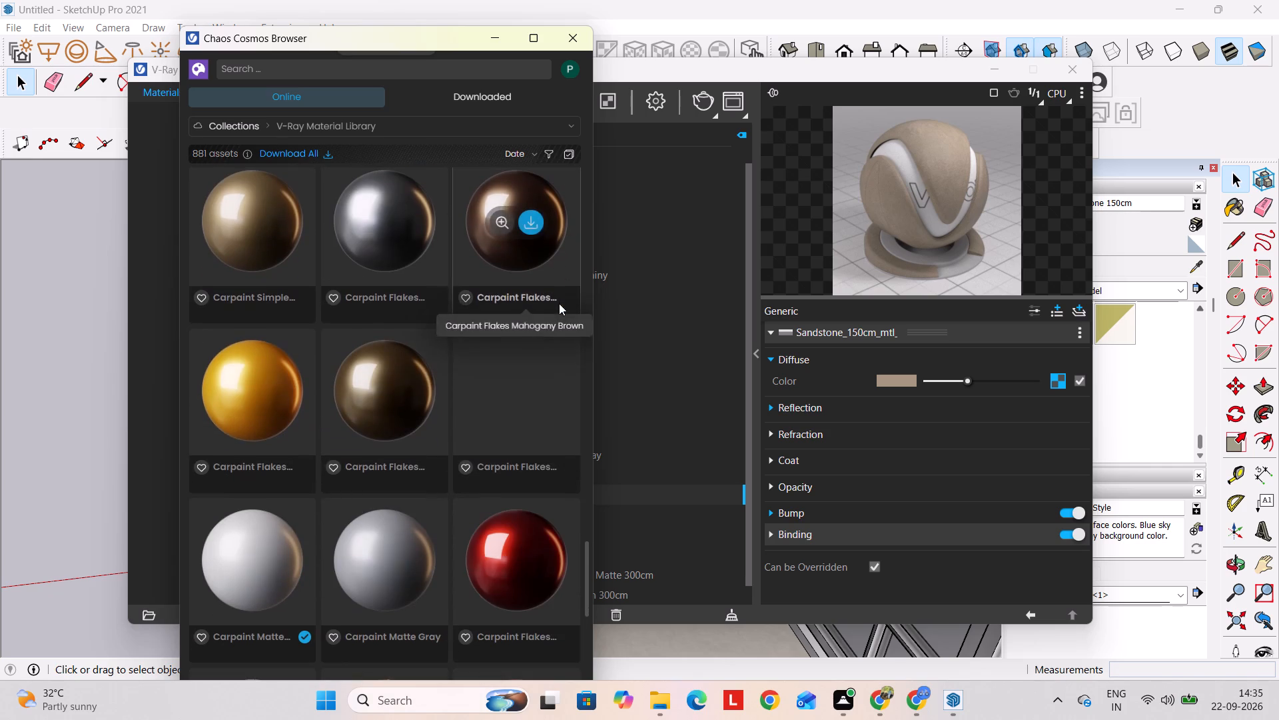
scroll(559, 303, "down", 9)
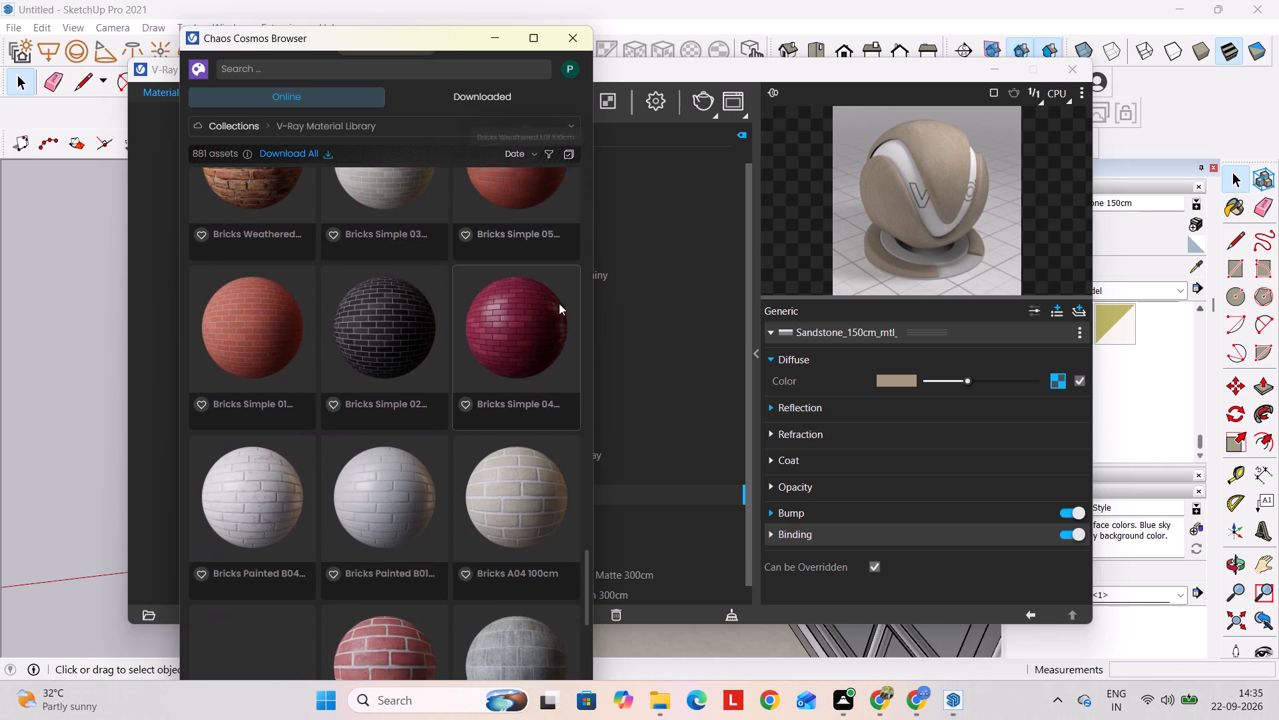
scroll(559, 303, "down", 8)
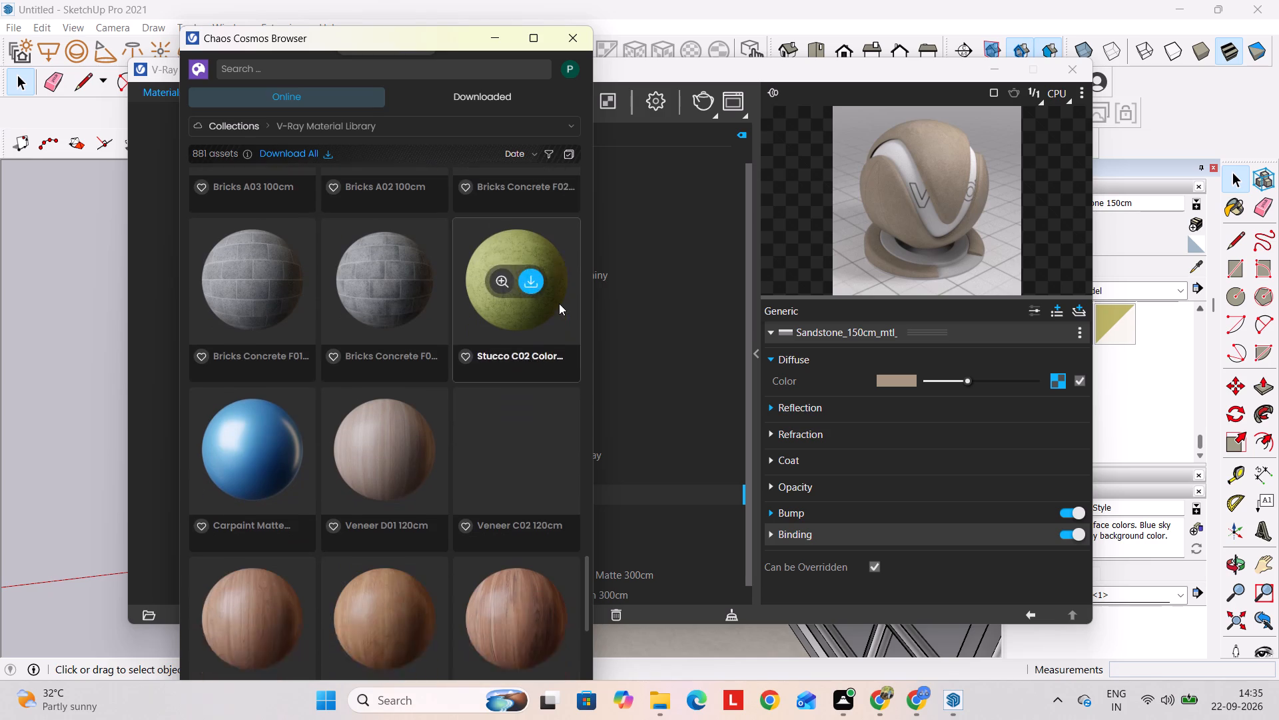
Examine the library's veneer, parquet and laminate flooring, stucco and patterned wallpaper materials for a niche finish.
scroll(559, 303, "down", 7)
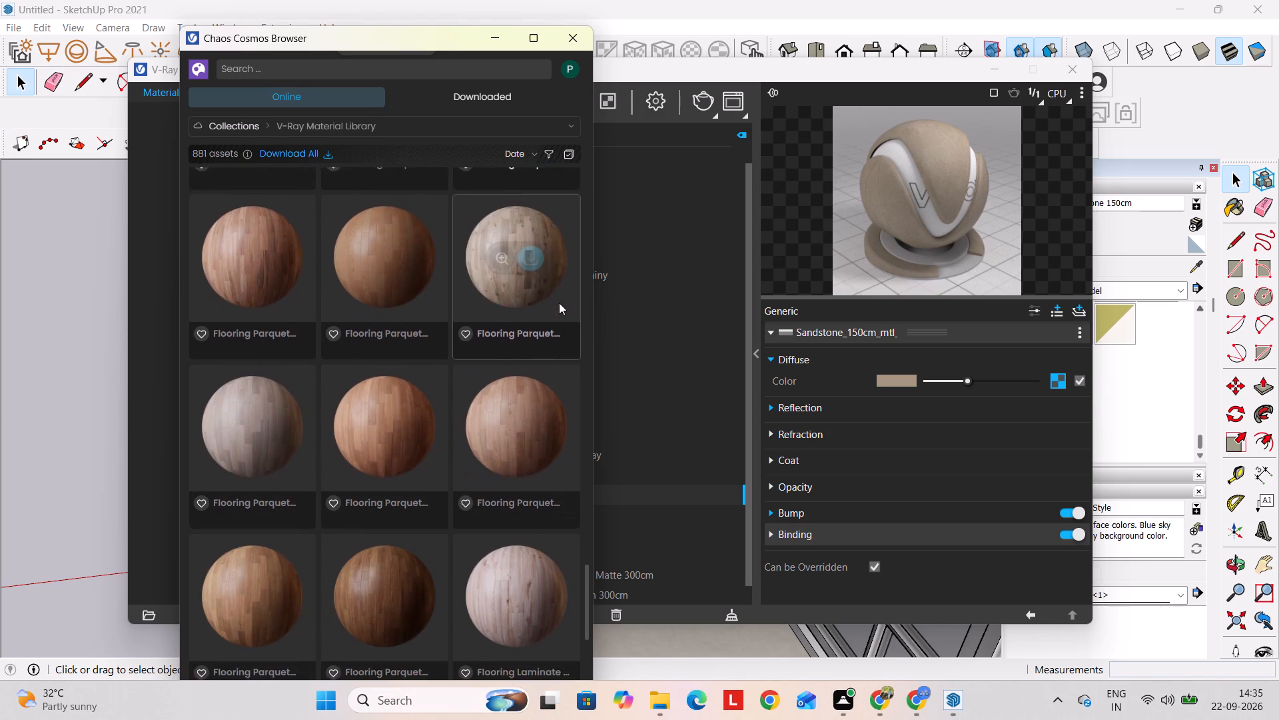
scroll(559, 303, "down", 8)
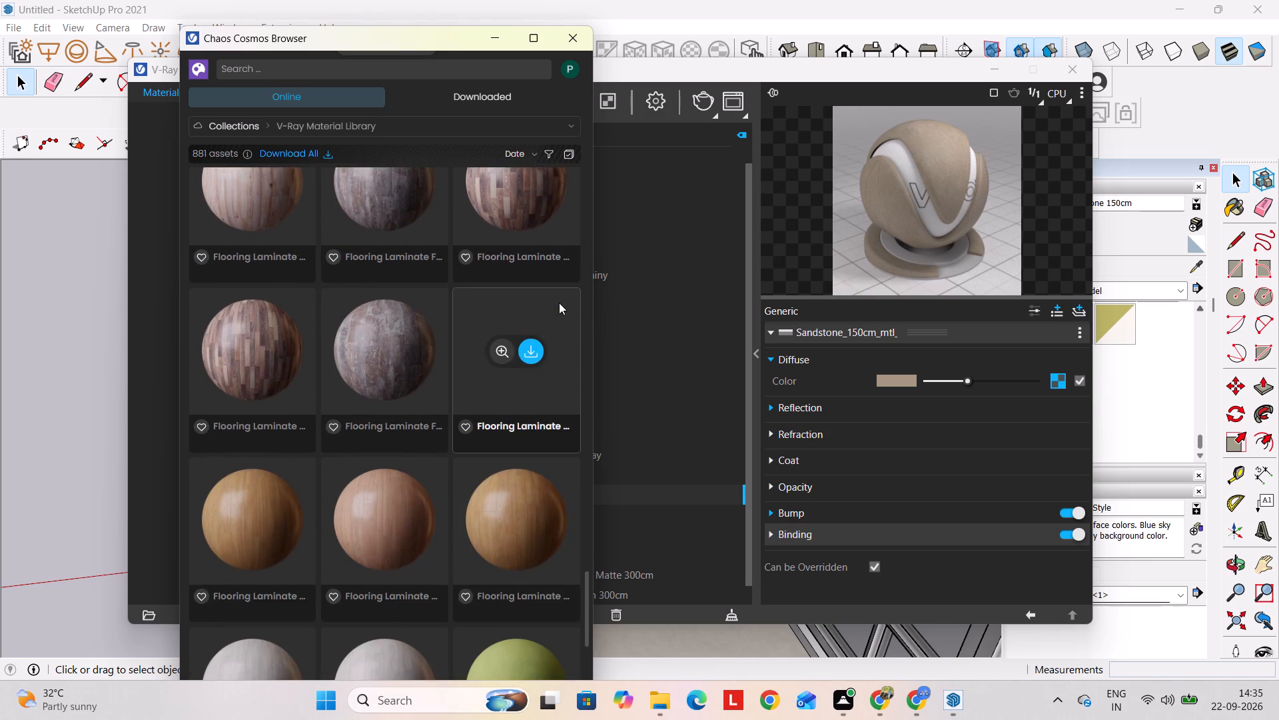
scroll(559, 303, "down", 2)
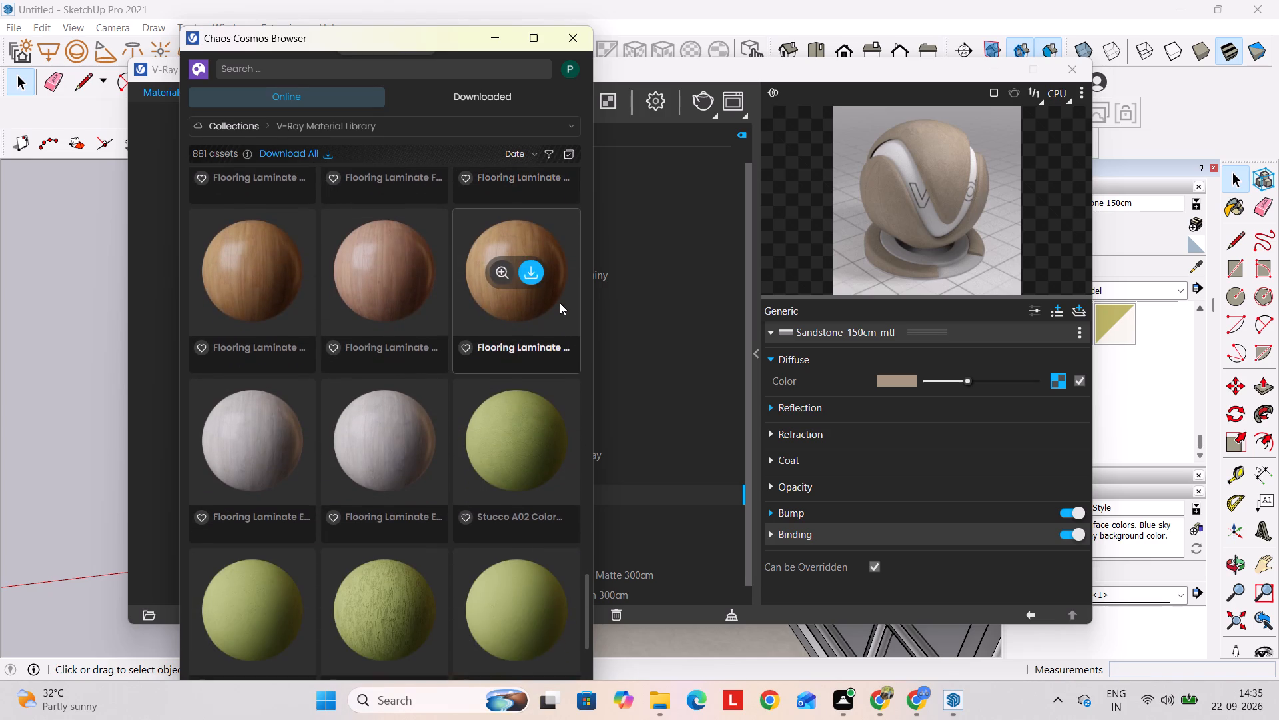
scroll(560, 303, "down", 3)
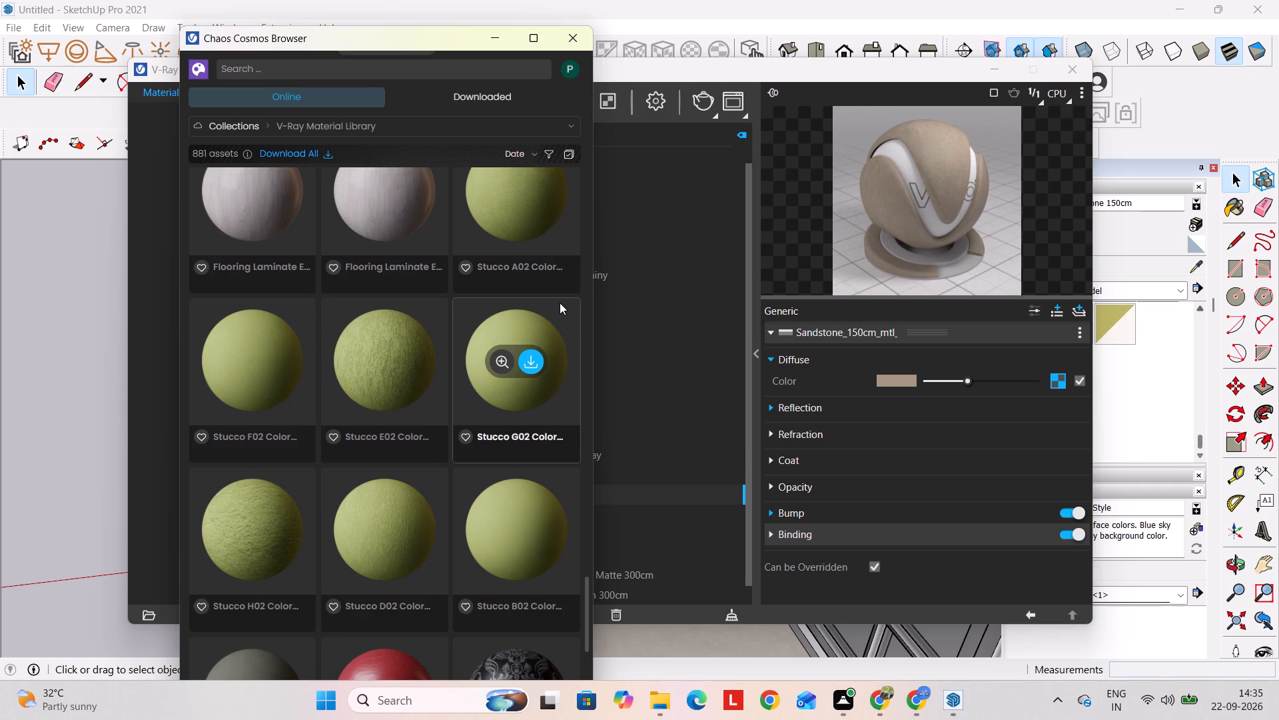
scroll(560, 303, "down", 6)
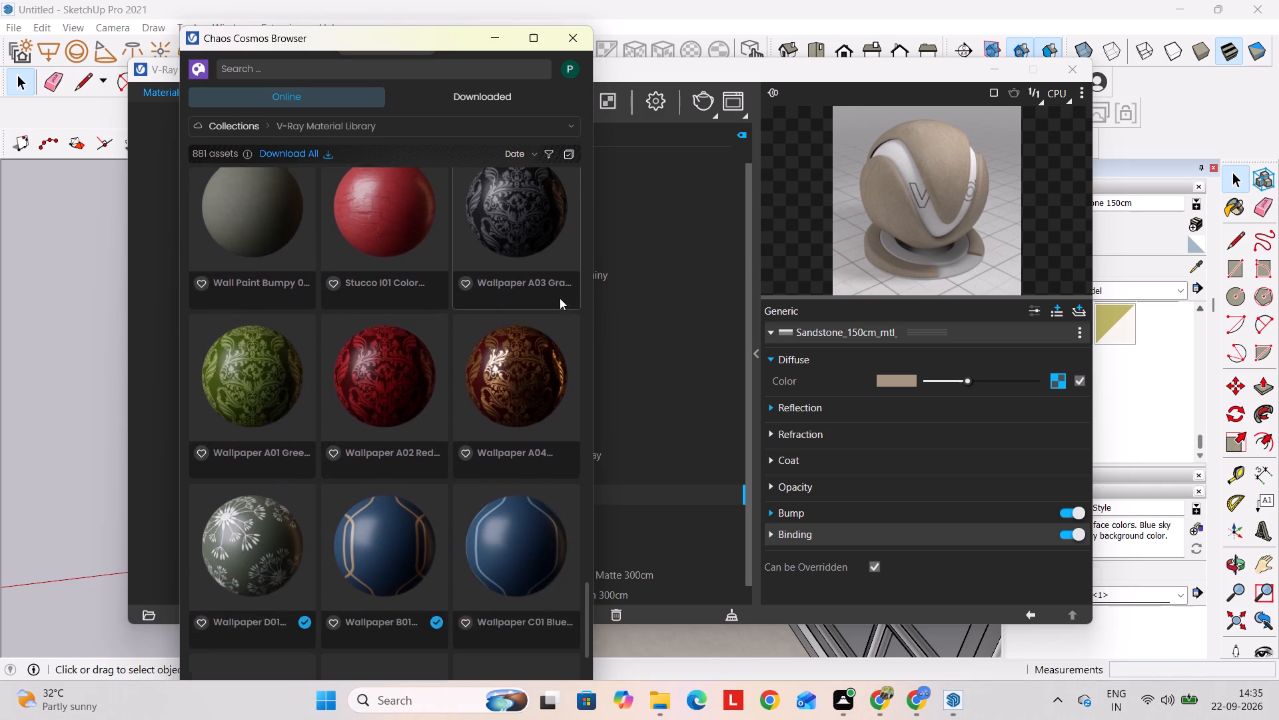
scroll(560, 298, "down", 2)
scroll(426, 301, "up", 2)
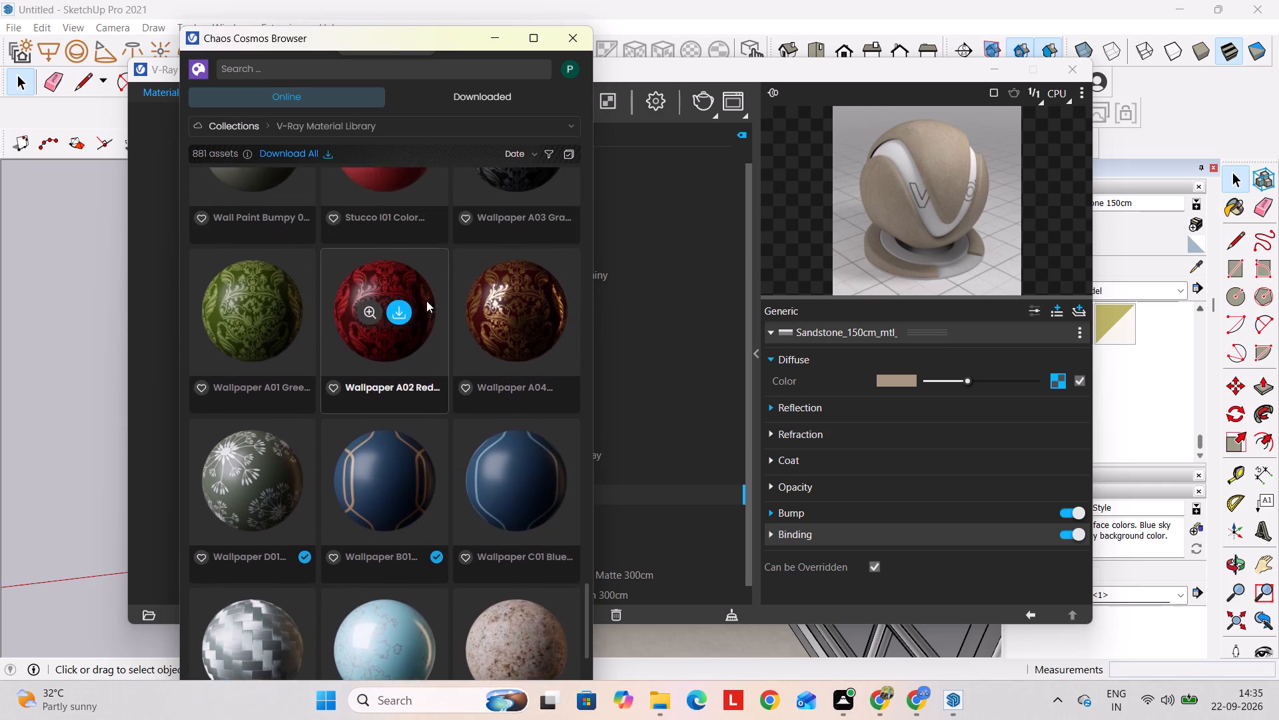
Download the Wallpaper A04 Golden 40cm material and import it into the model.
left_click(533, 367)
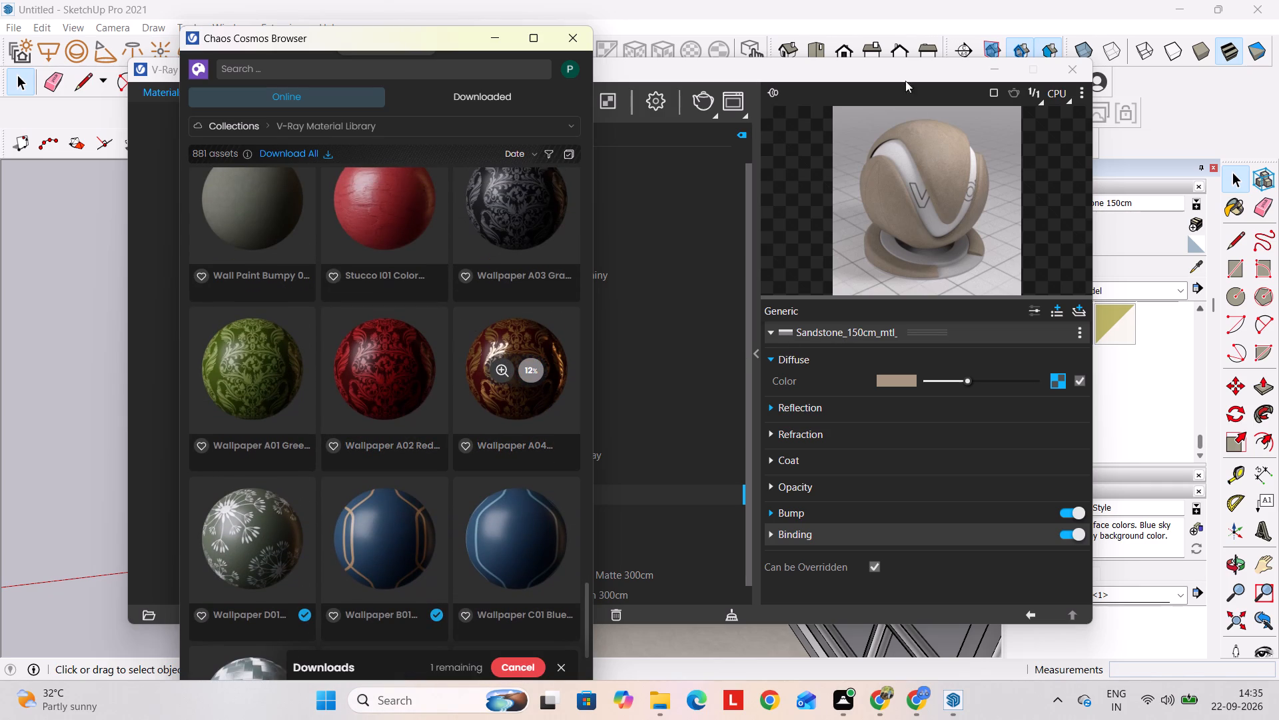
left_click_drag(895, 71, 446, 117)
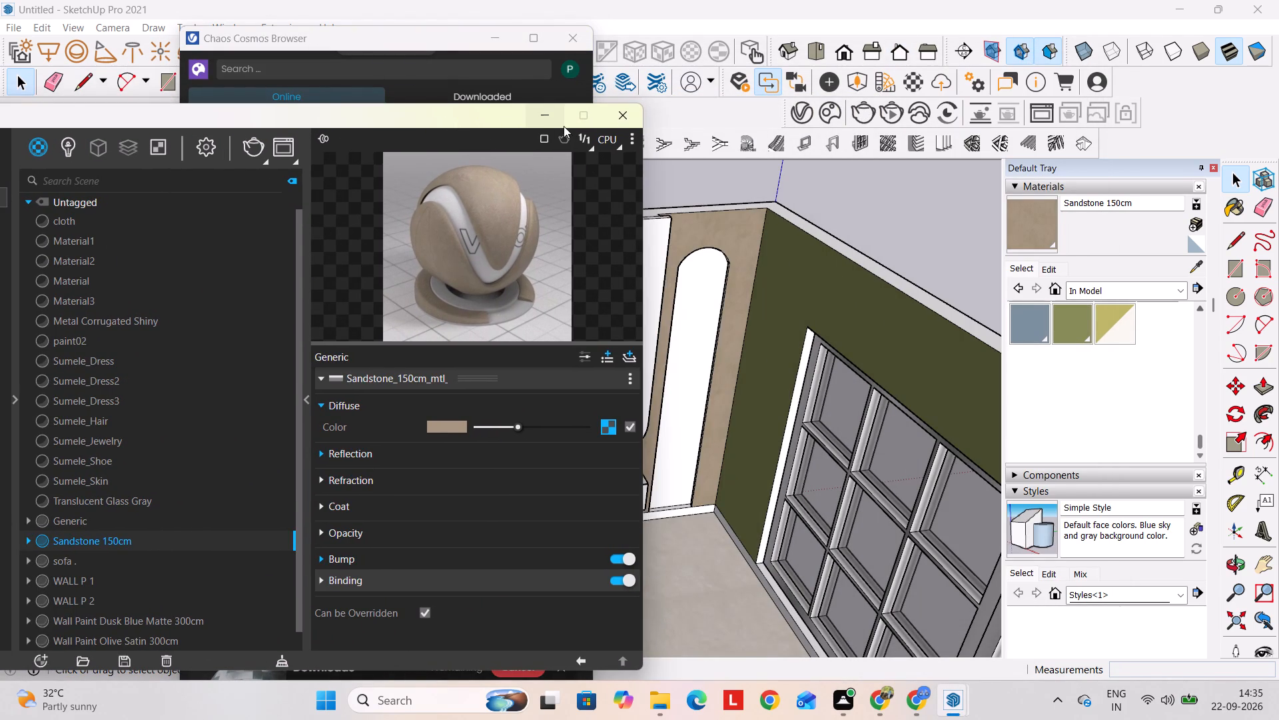
left_click(554, 119)
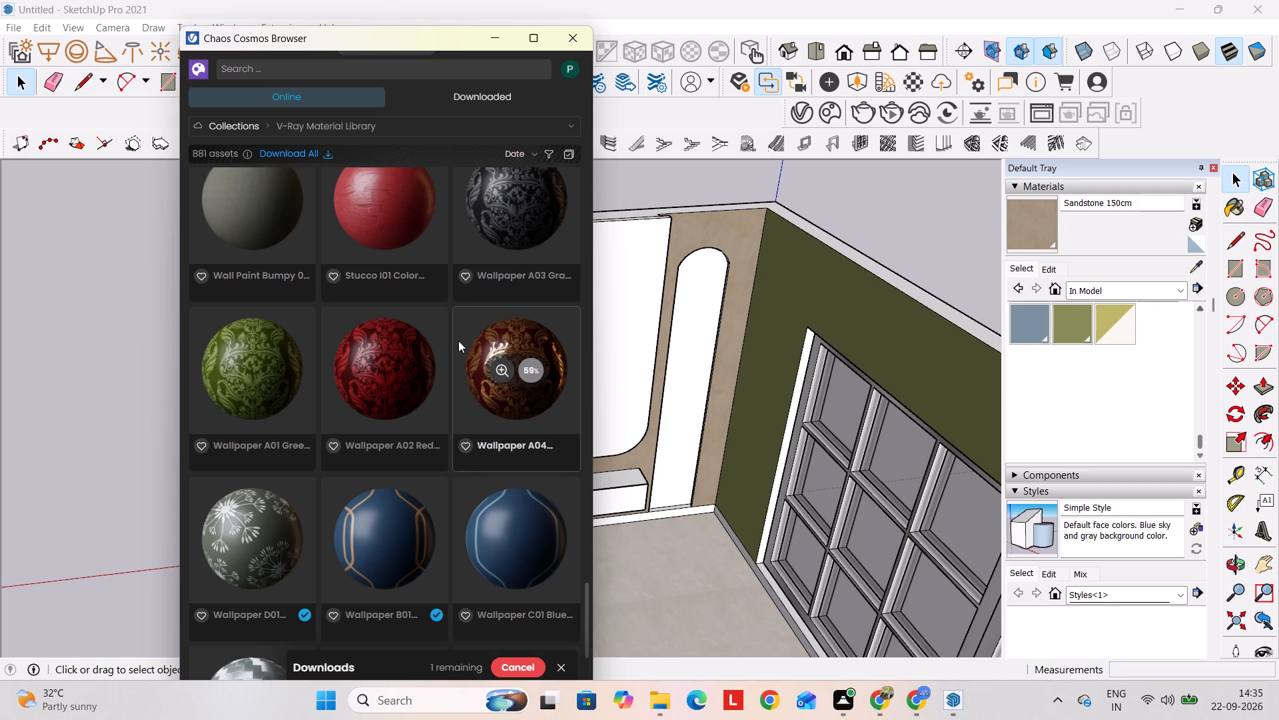
scroll(457, 341, "down", 6)
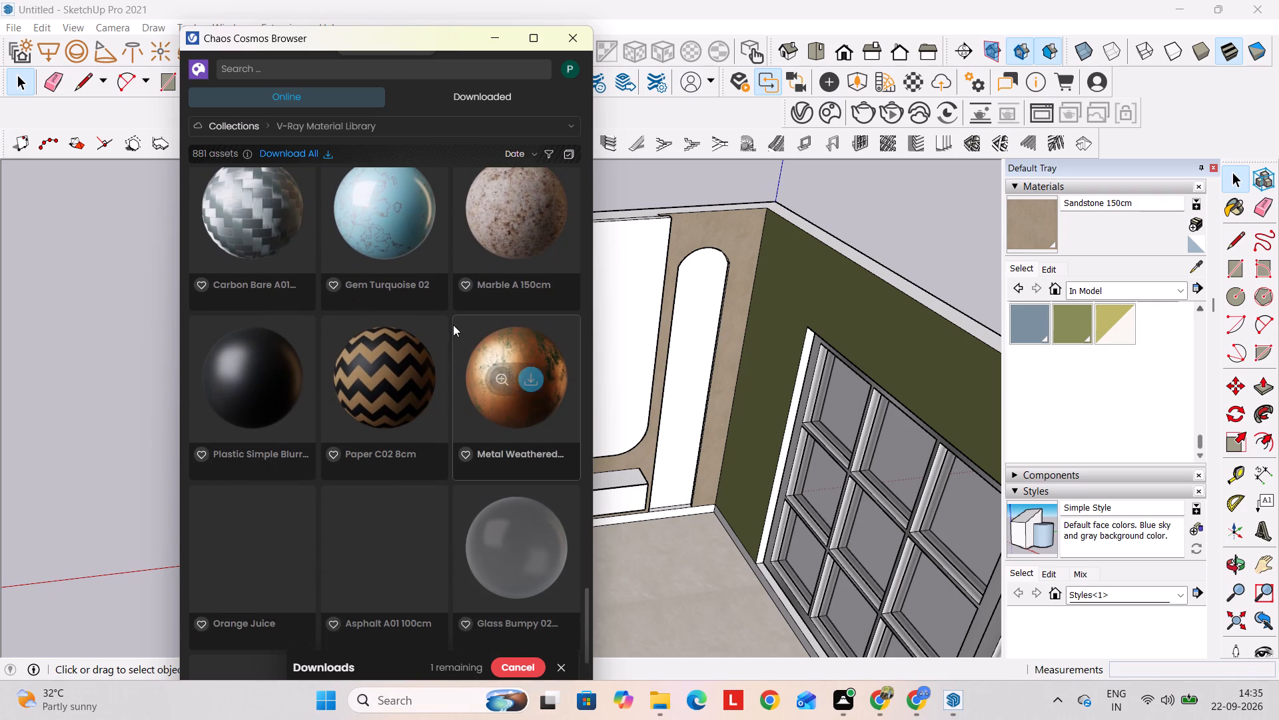
scroll(453, 325, "down", 8)
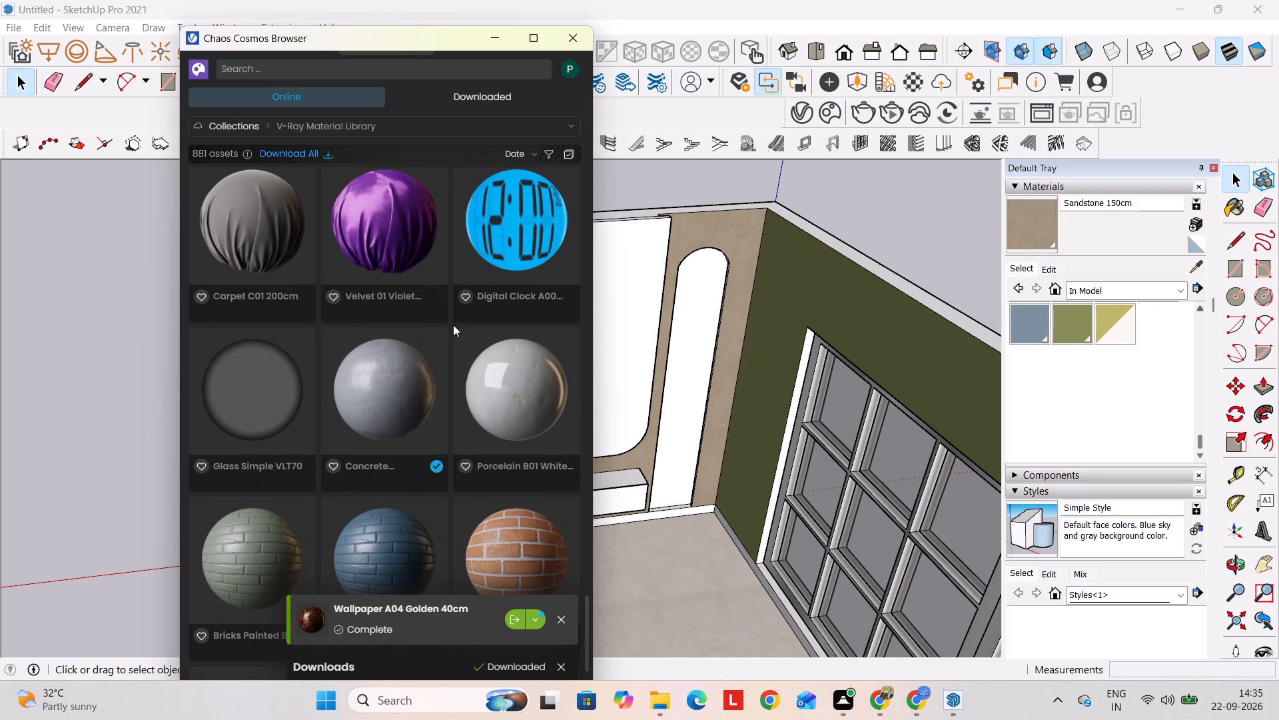
left_click(512, 619)
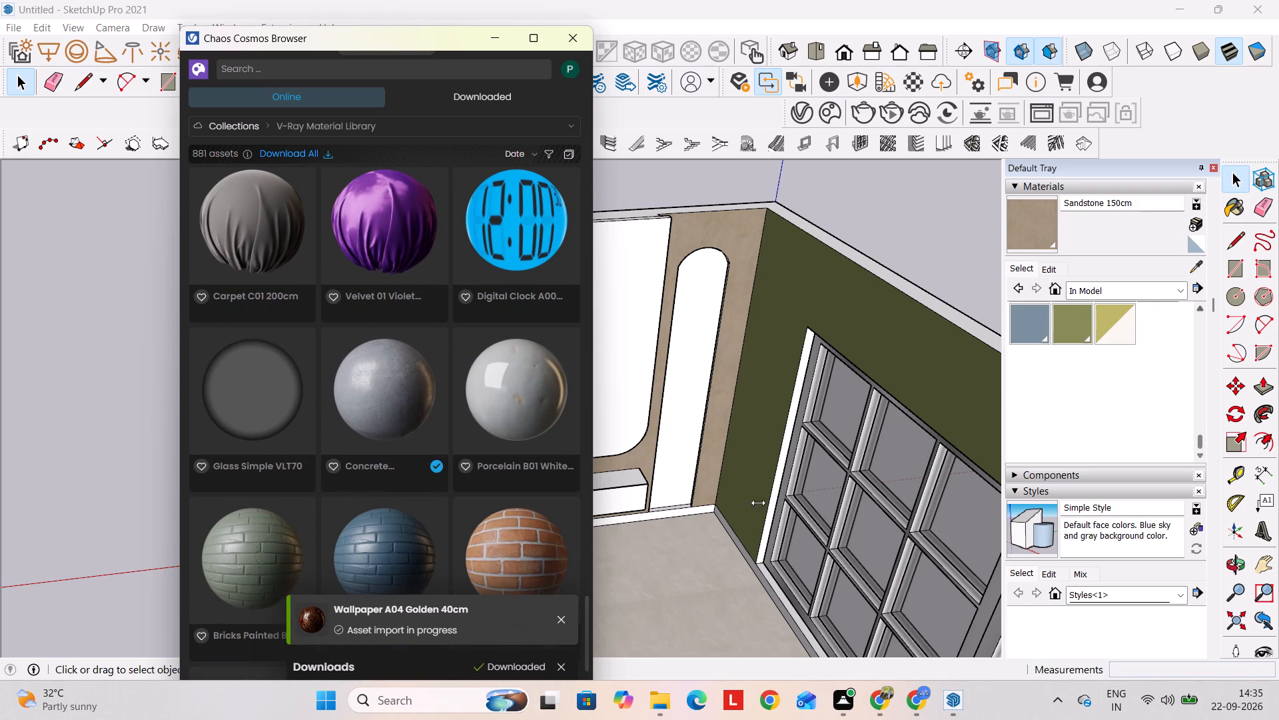
Paint the arched niche face next to the olive window wall with Wallpaper A04 Golden 40cm.
left_click(1116, 337)
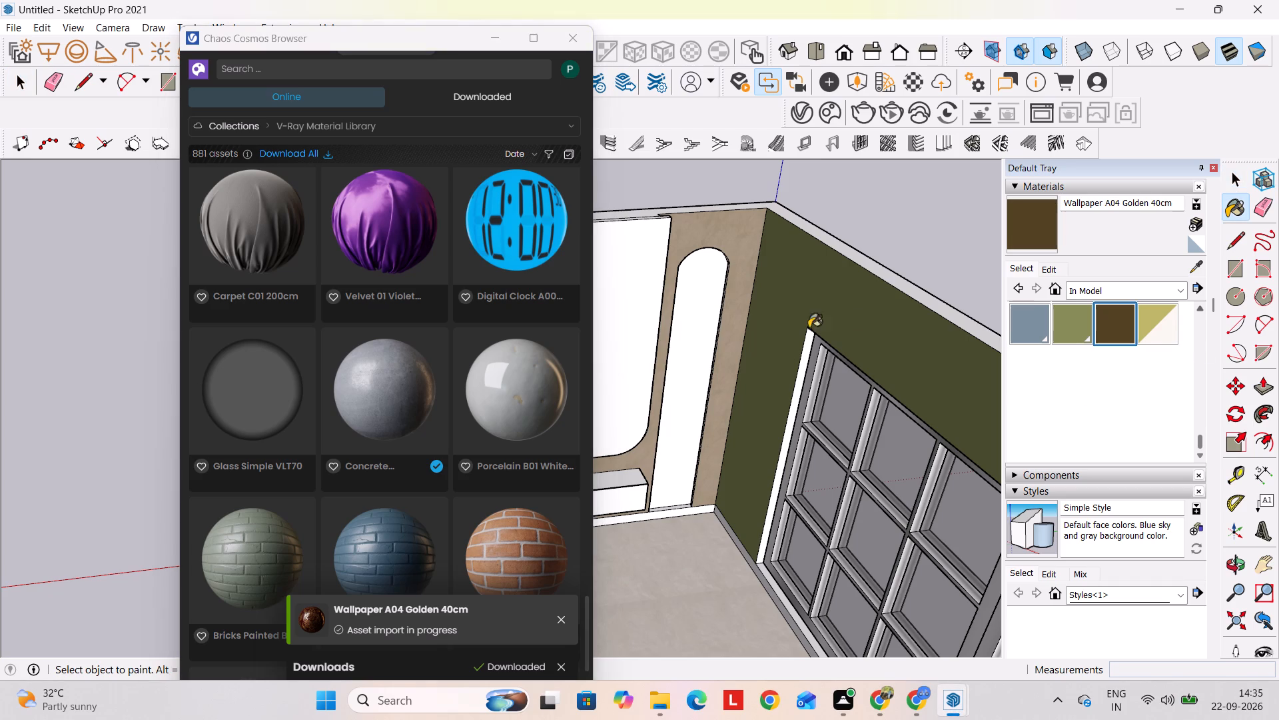
left_click(691, 328)
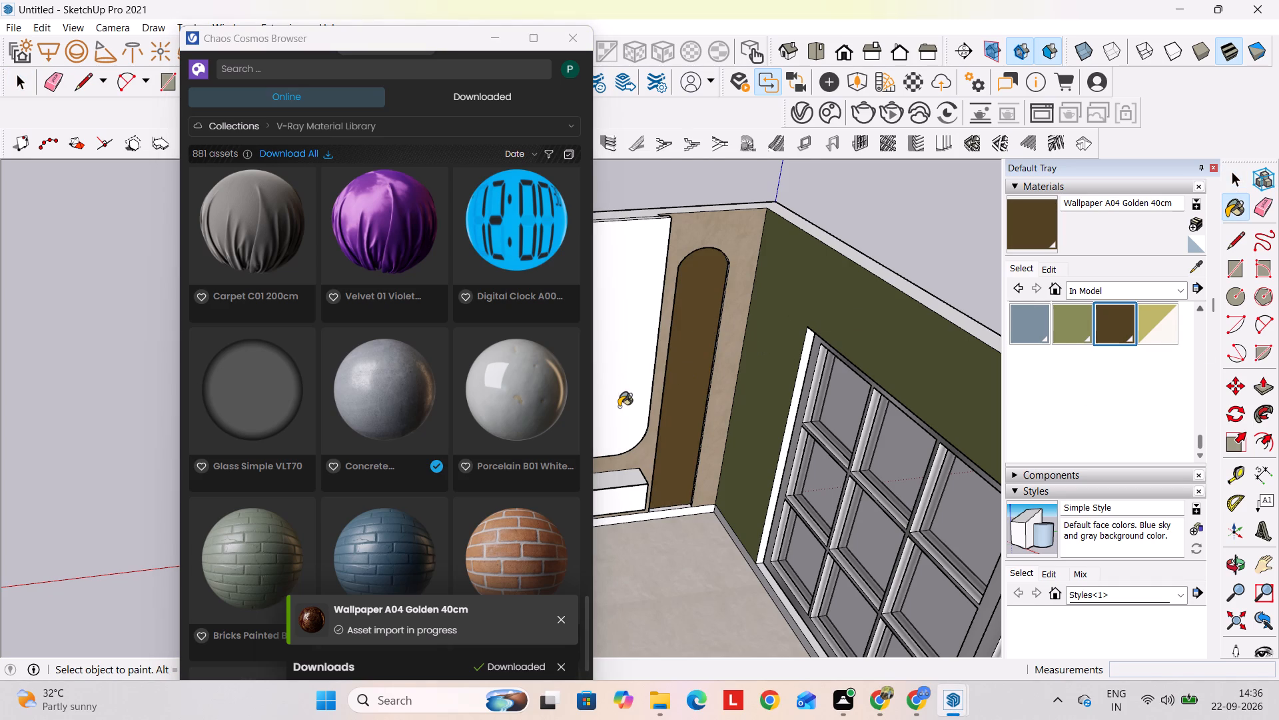
Select the painted arched niche face and apply Wallpaper A04 Golden 40cm to it from the V-Ray Asset Editor.
scroll(460, 392, "up", 4)
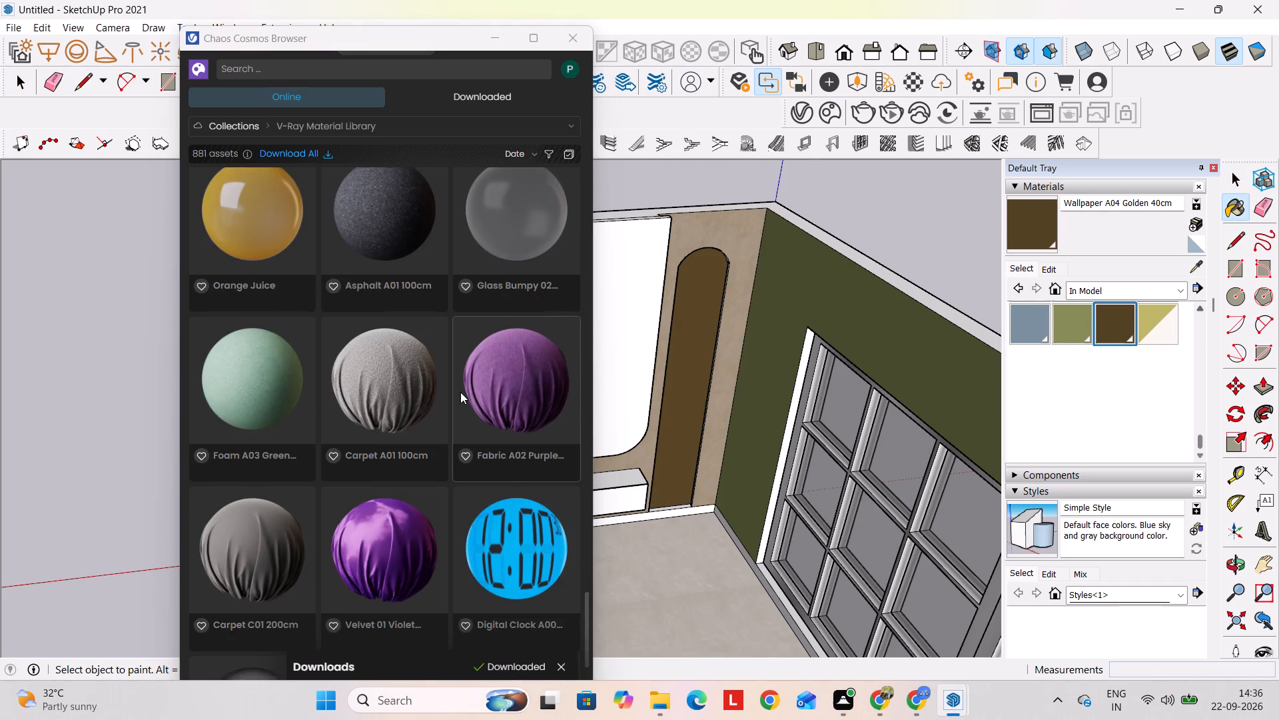
scroll(465, 383, "up", 4)
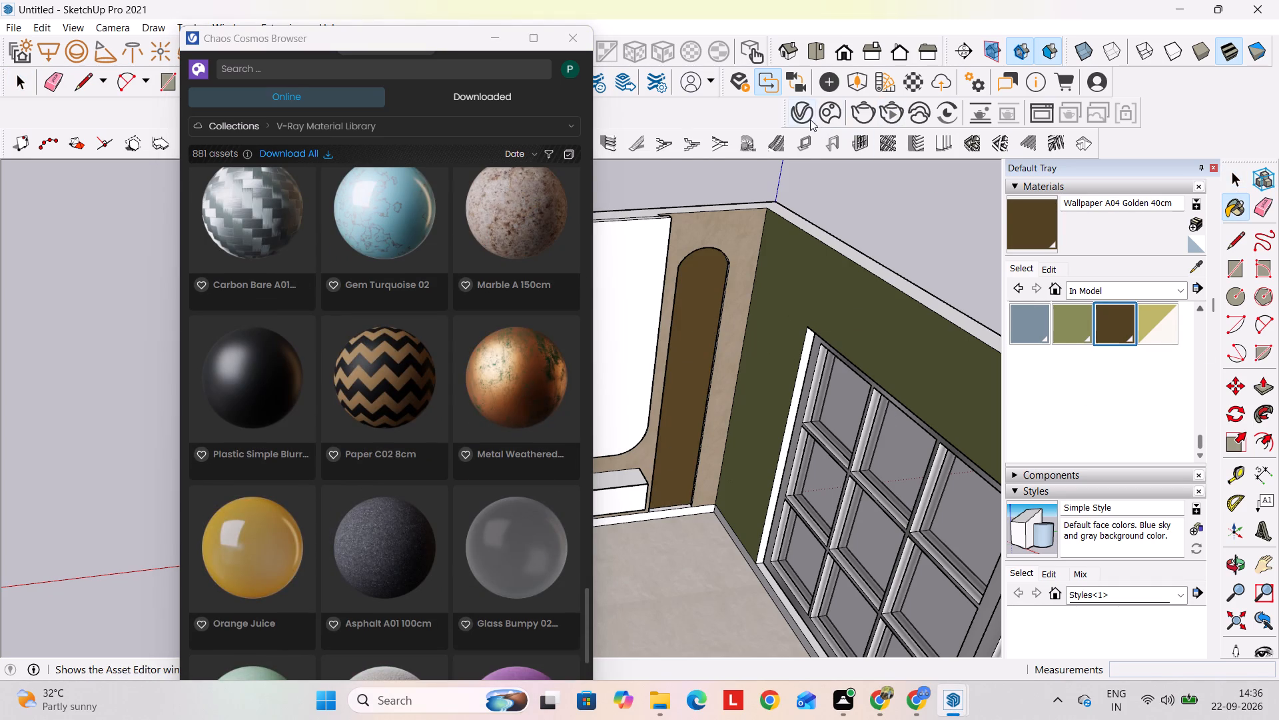
left_click(804, 115)
right_click(155, 618)
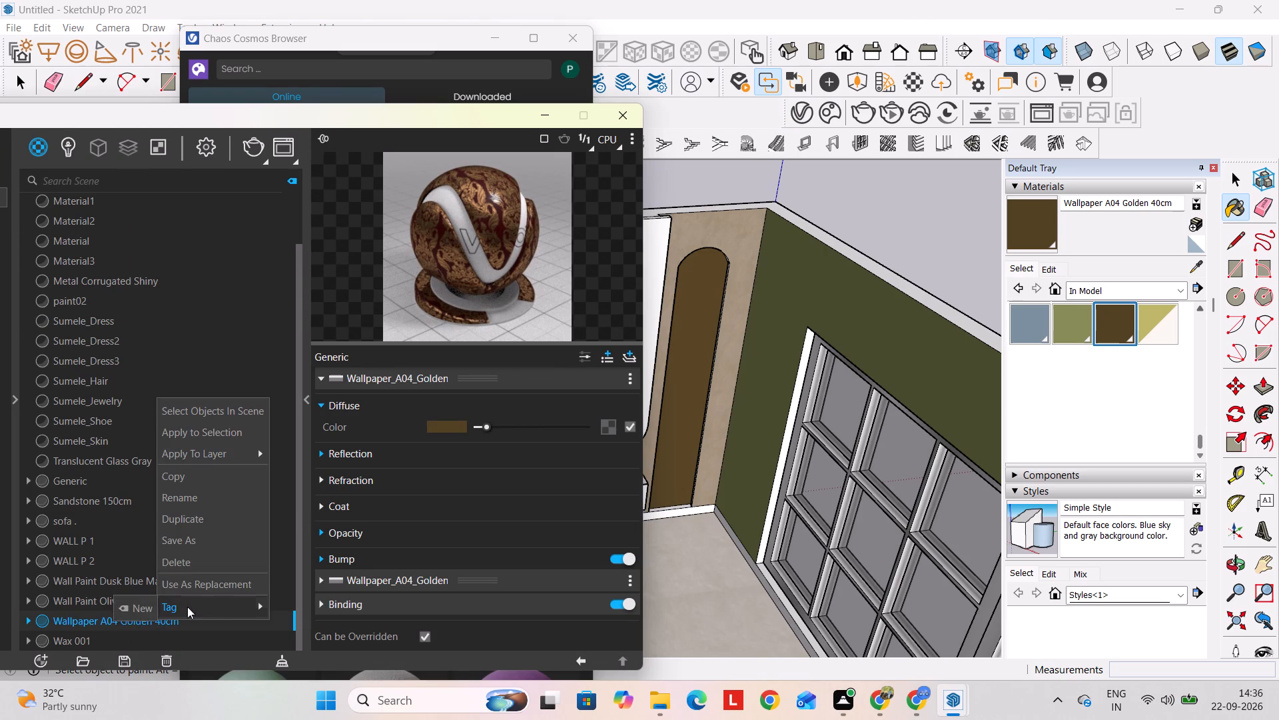
key("space")
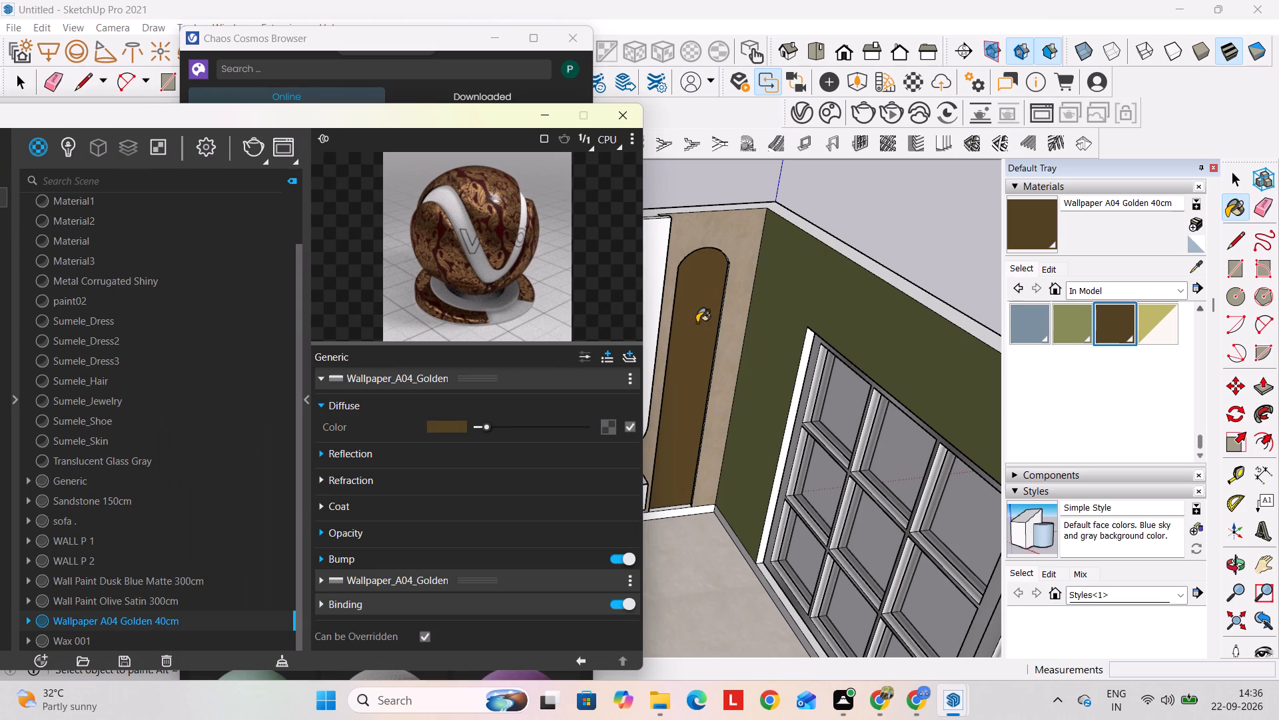
key("space")
left_click(867, 231)
key("space")
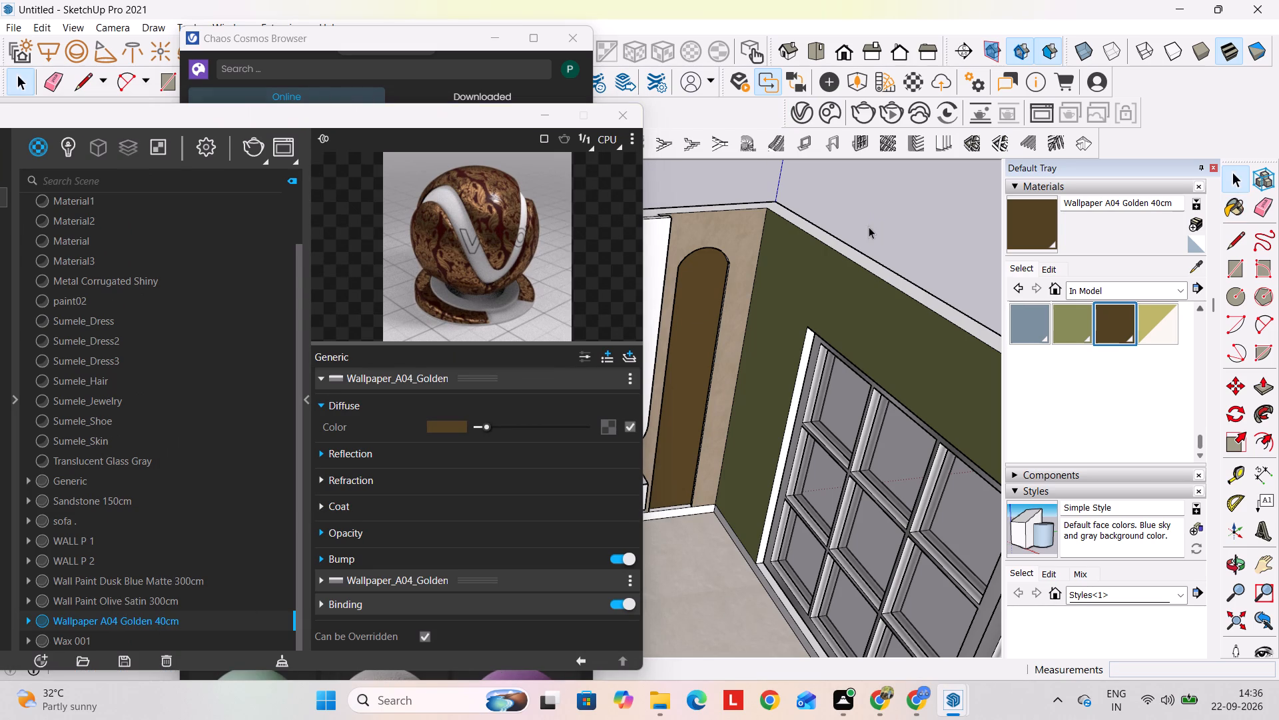
left_click(706, 310)
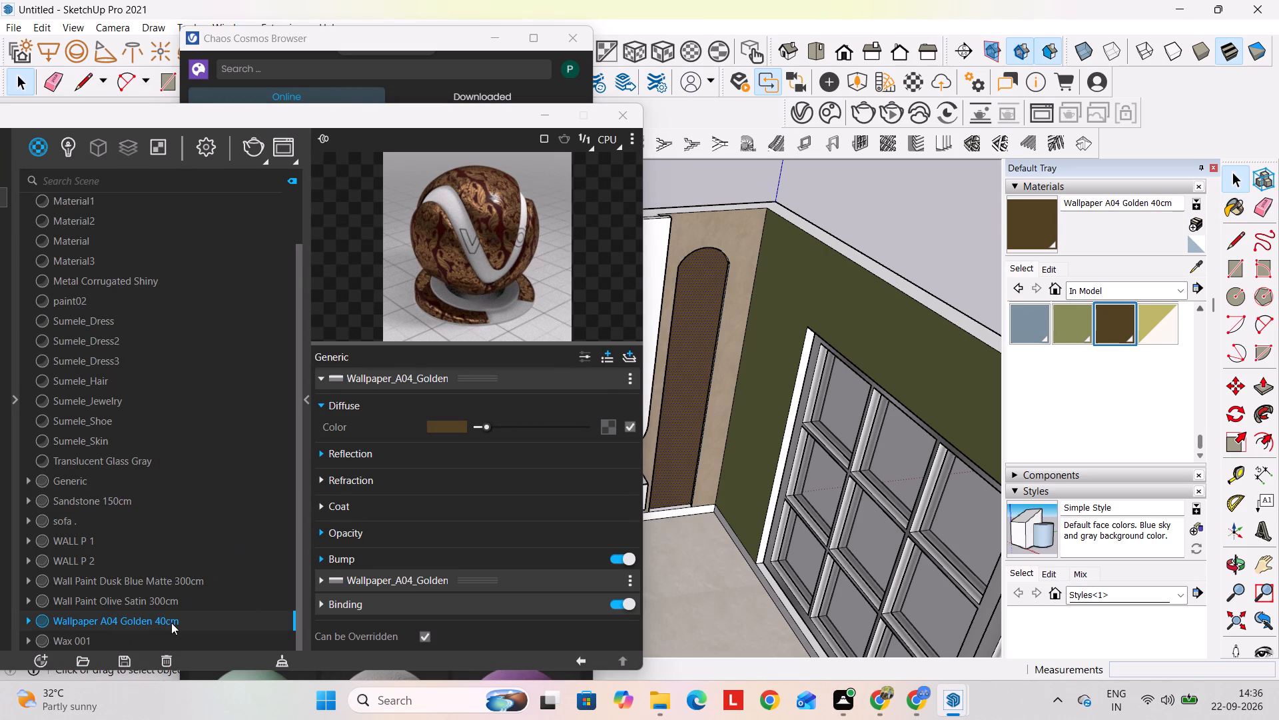
right_click(171, 623)
left_click(255, 445)
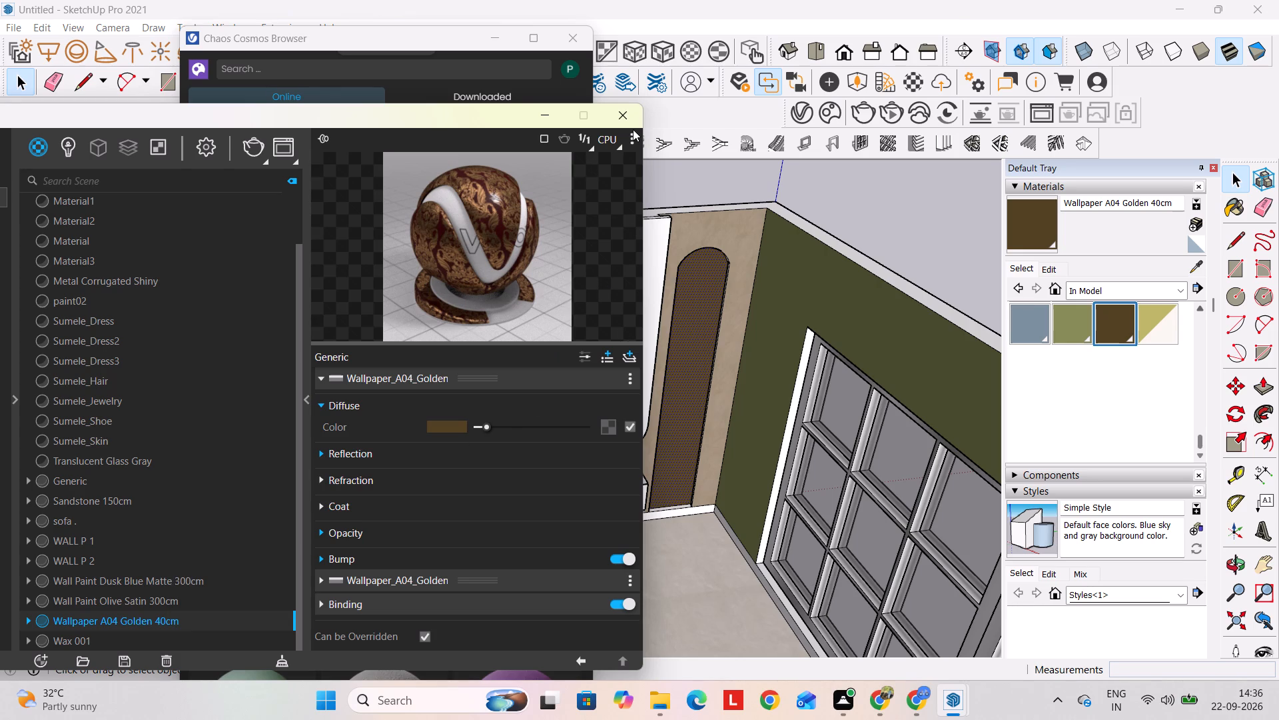
left_click(611, 125)
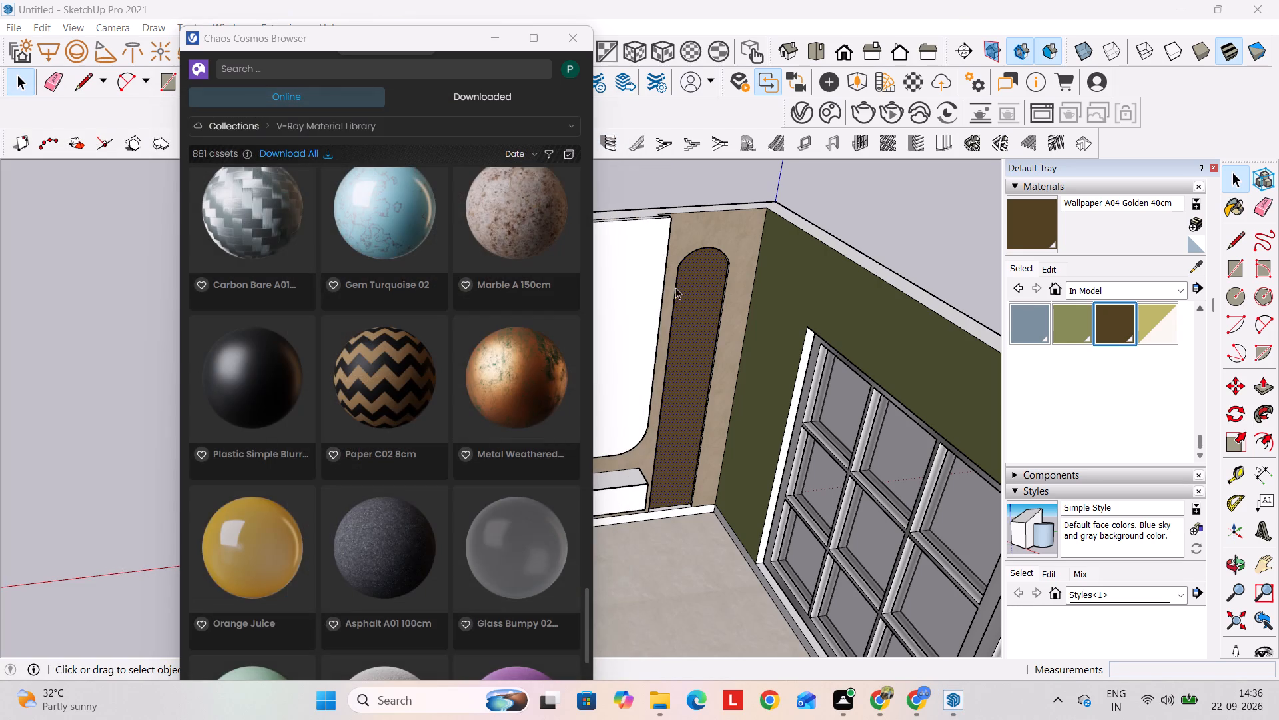
Paint the arched niche face at the other end of the sandstone wall with Wallpaper A04 Golden 40cm.
left_click_drag(421, 39, 661, 172)
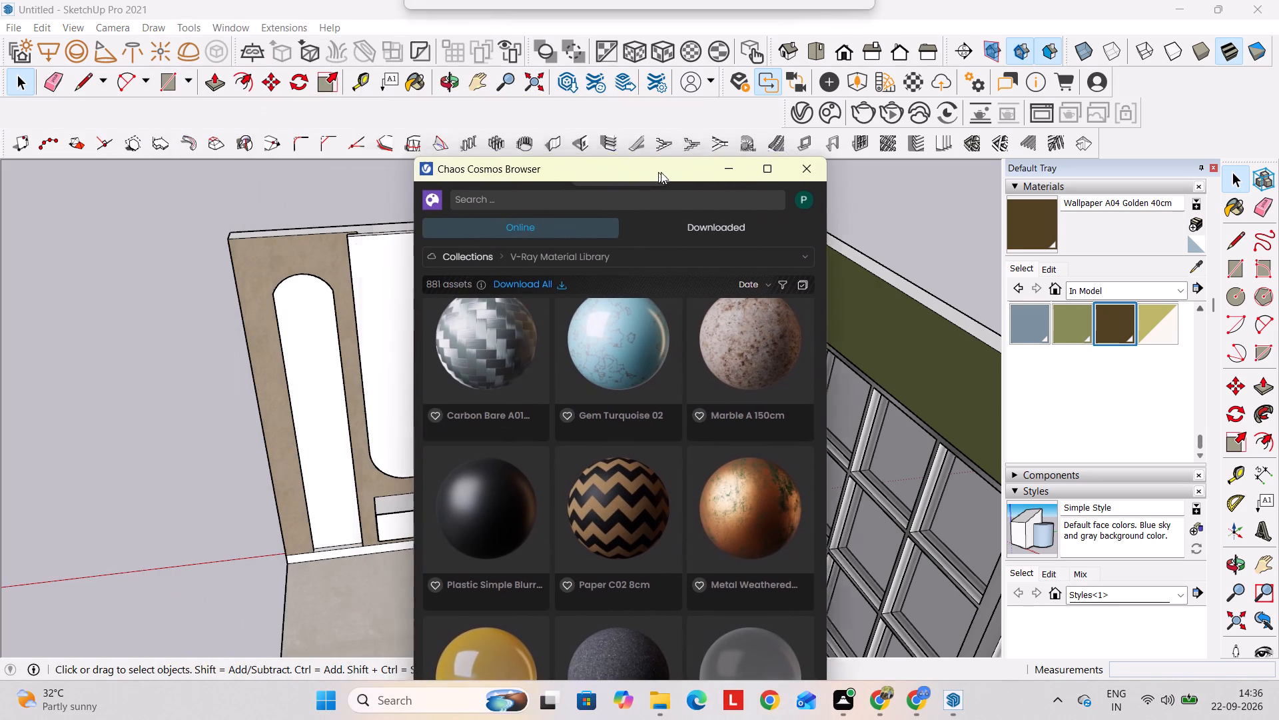
left_click_drag(661, 172, 734, 161)
left_click(1034, 228)
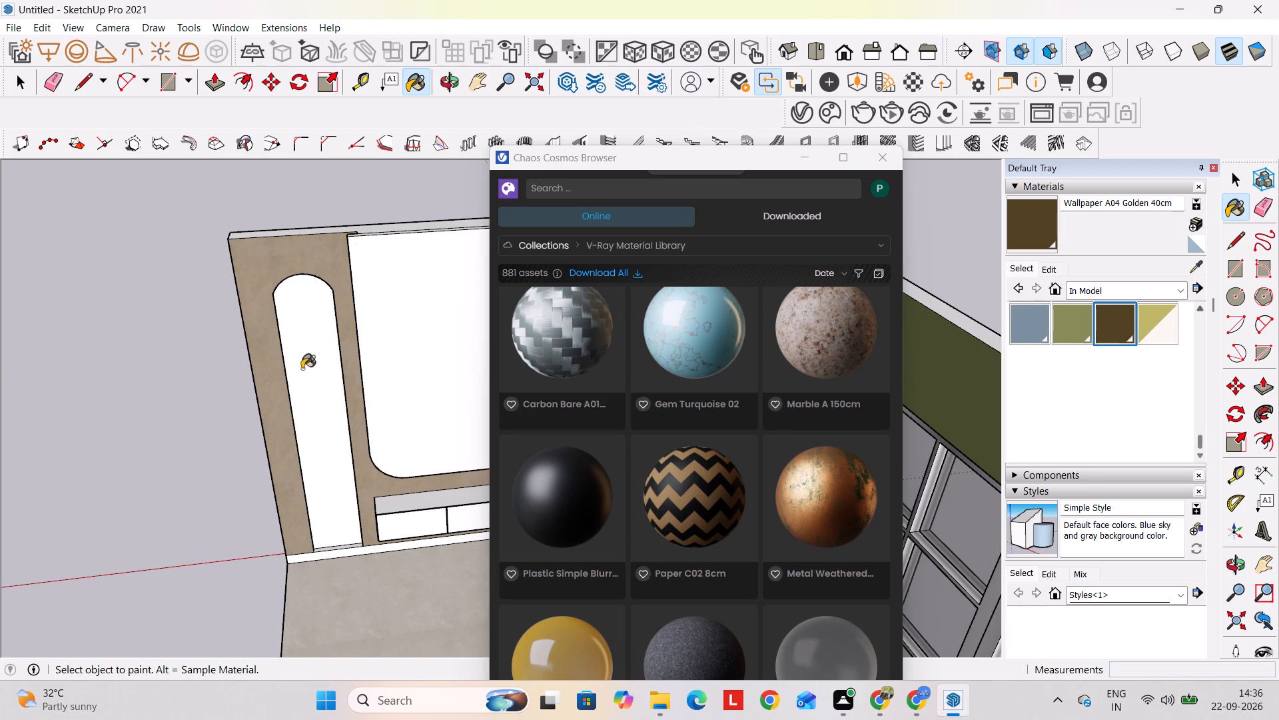
left_click(302, 369)
Apply V-Ray Tri-Planar Projection (Fit) to the newly painted arched niche face farthest from the olive wall.
key("space")
right_click(330, 405)
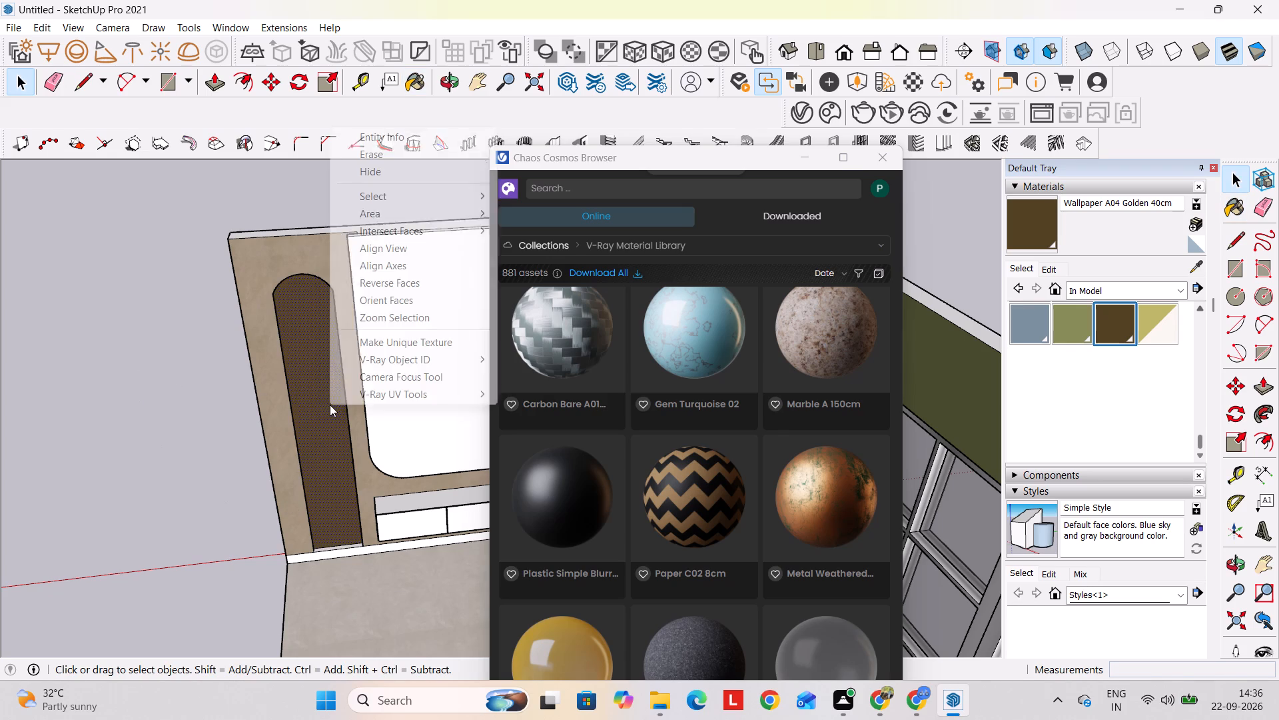
left_click(599, 409)
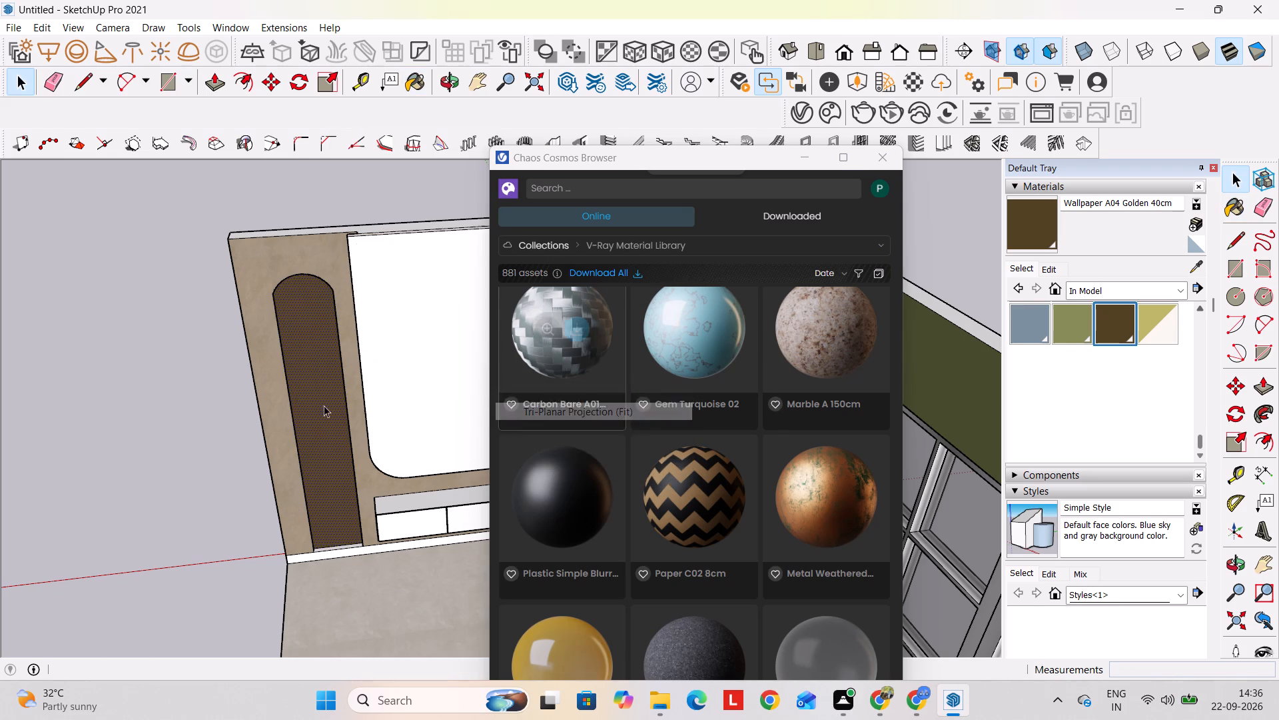
left_click(202, 404)
Apply V-Ray Tri-Planar Projection (Fit) to the arched niche face beside the olive window wall.
left_click_drag(735, 156, 382, 191)
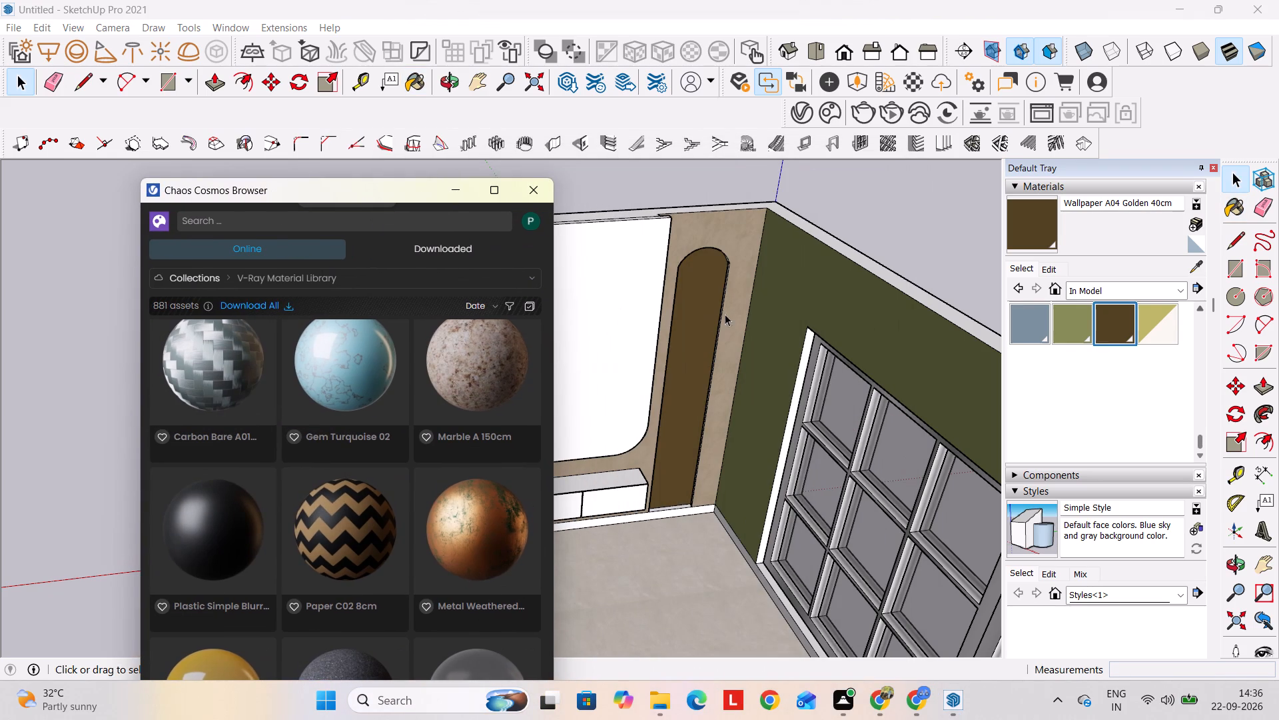
right_click(690, 308)
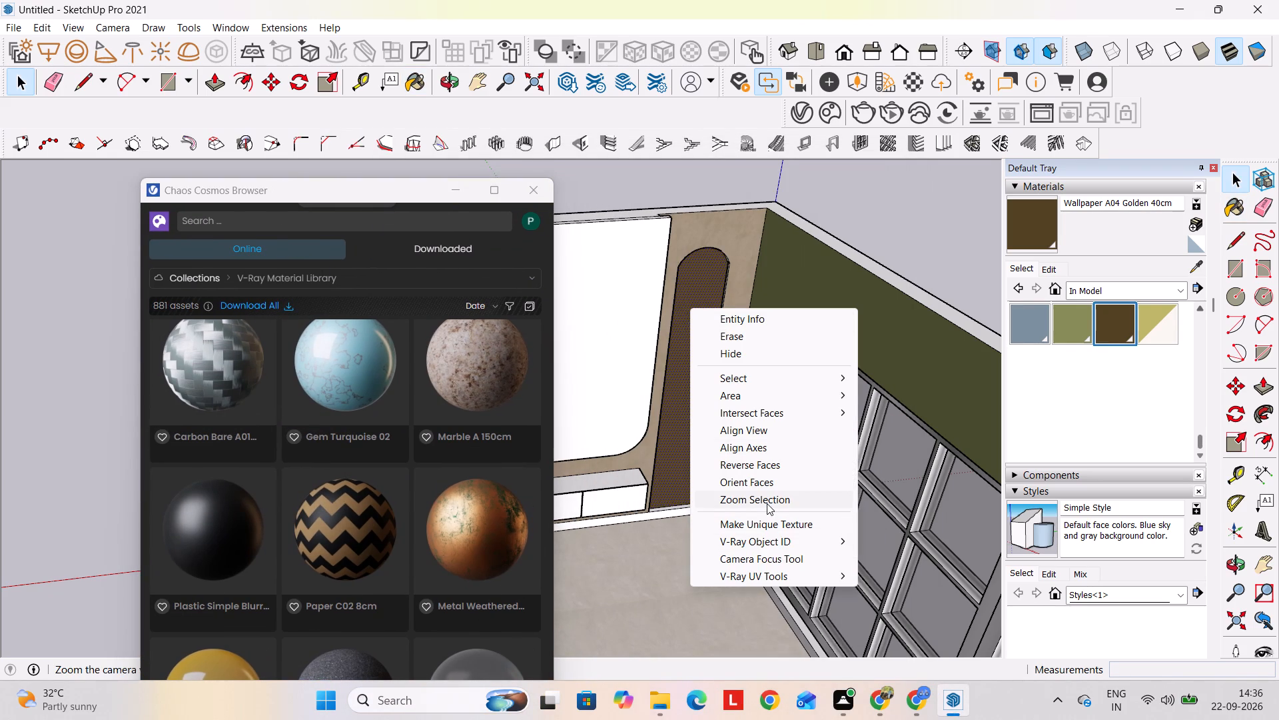
left_click(935, 596)
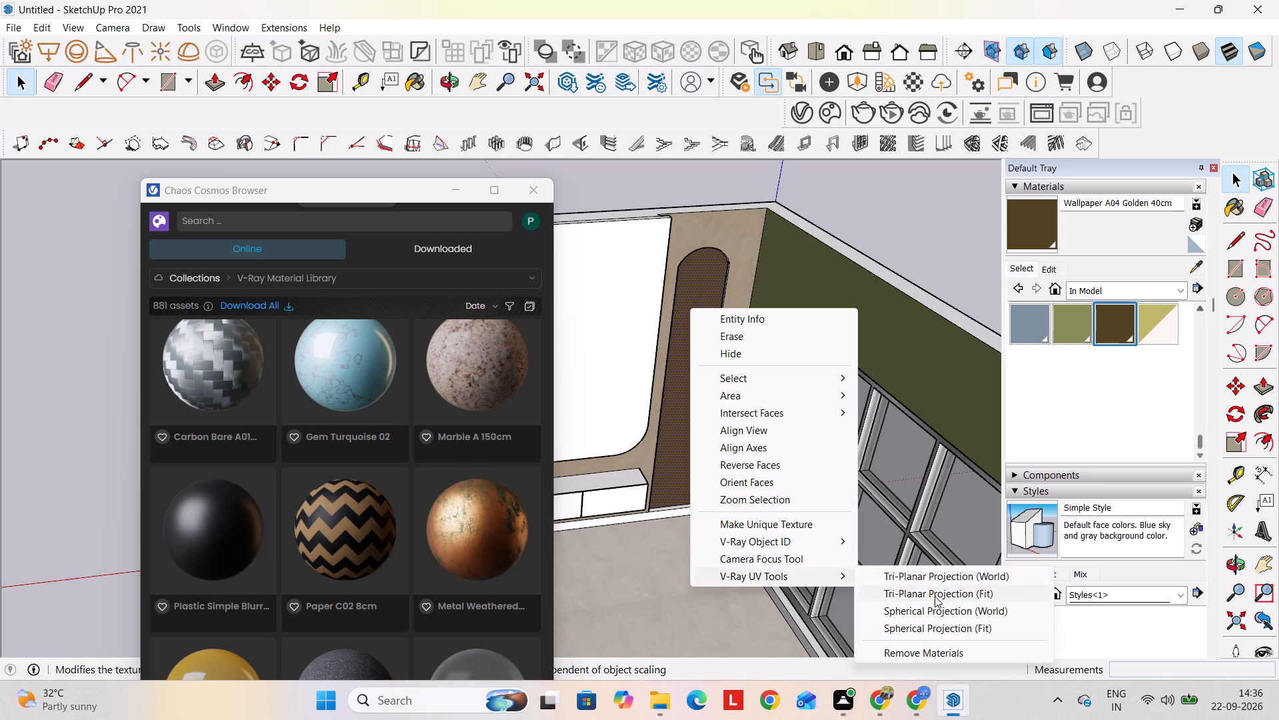
left_click(953, 242)
Look through the remaining materials in the V-Ray Material Library collection for further room finishes.
scroll(340, 502, "down", 3)
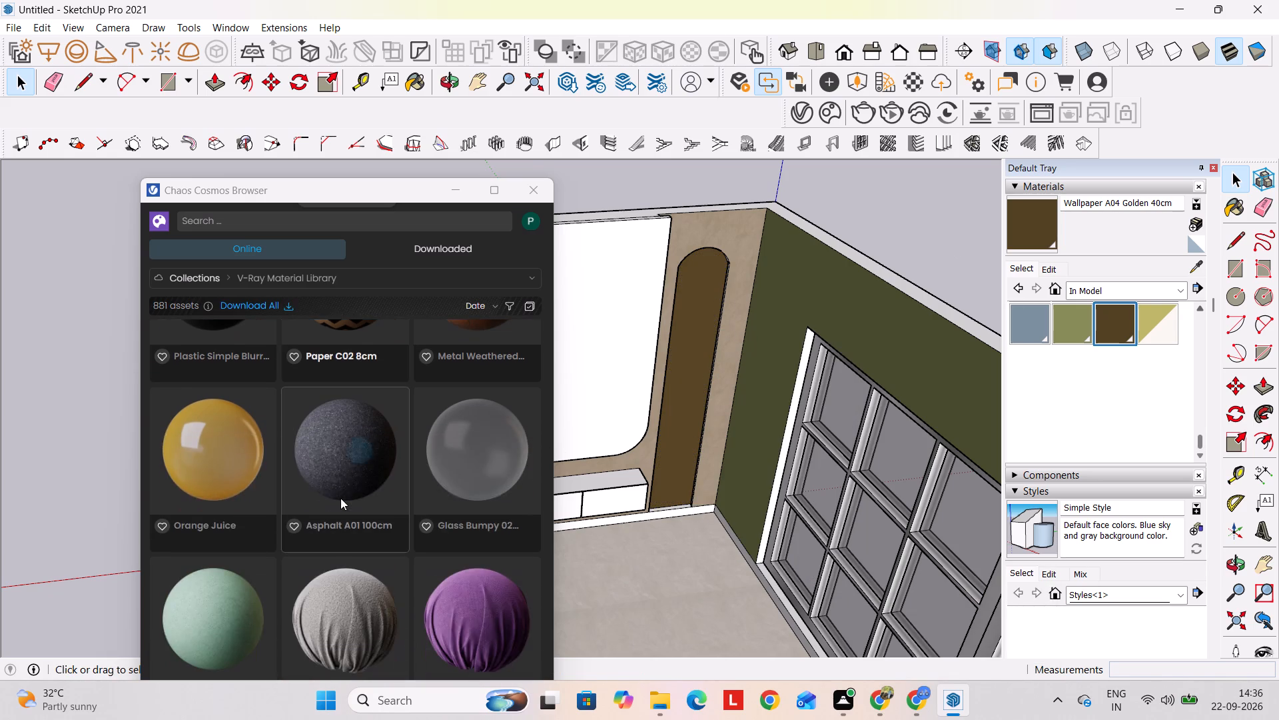
scroll(340, 498, "down", 13)
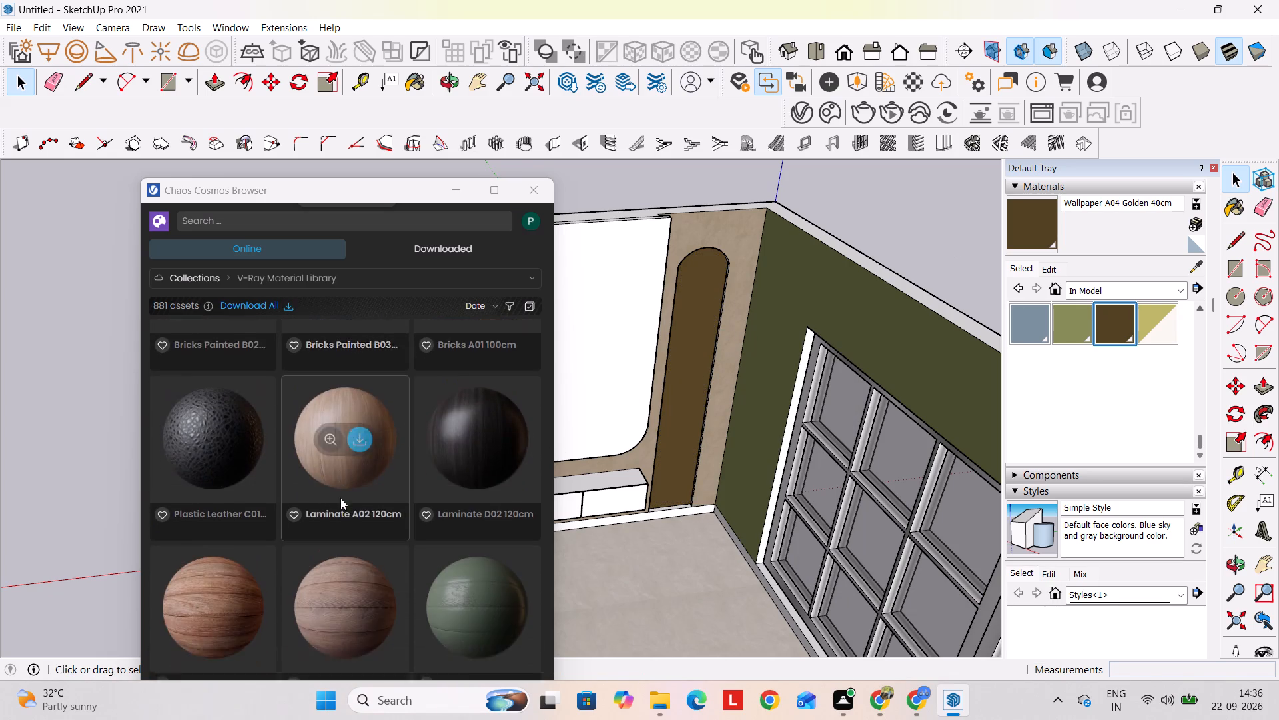
scroll(340, 498, "down", 8)
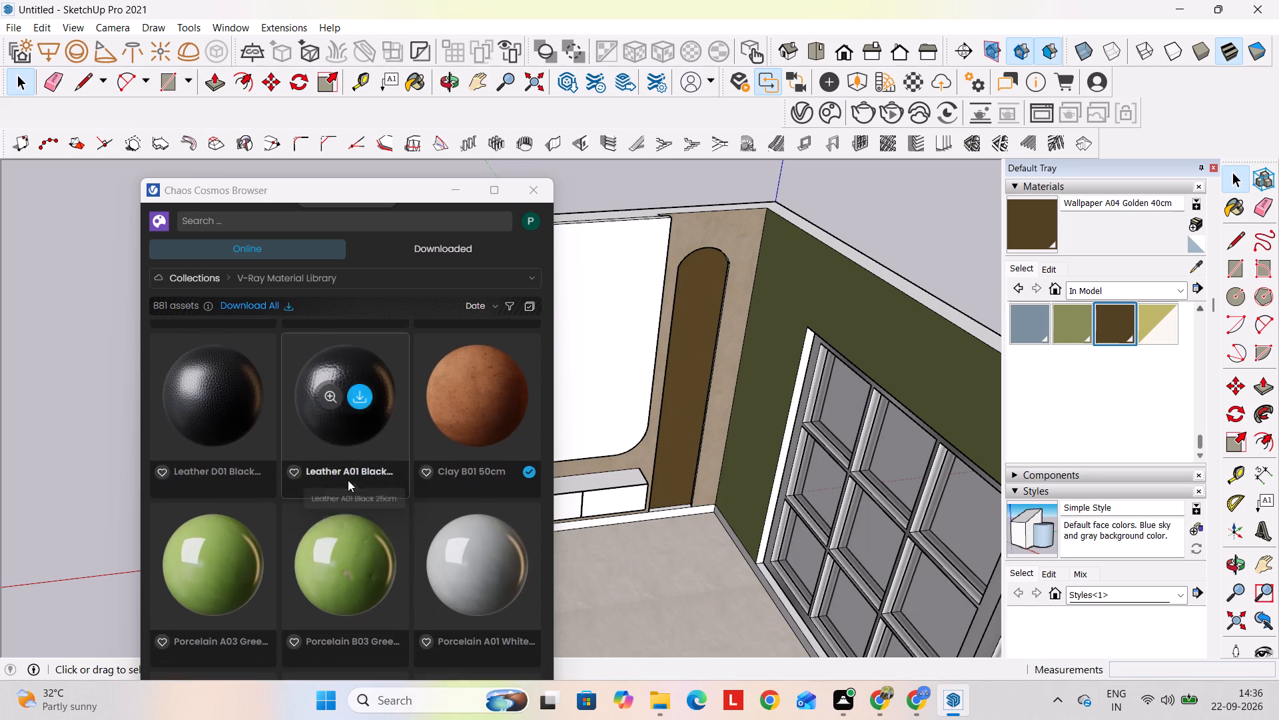
scroll(348, 480, "down", 13)
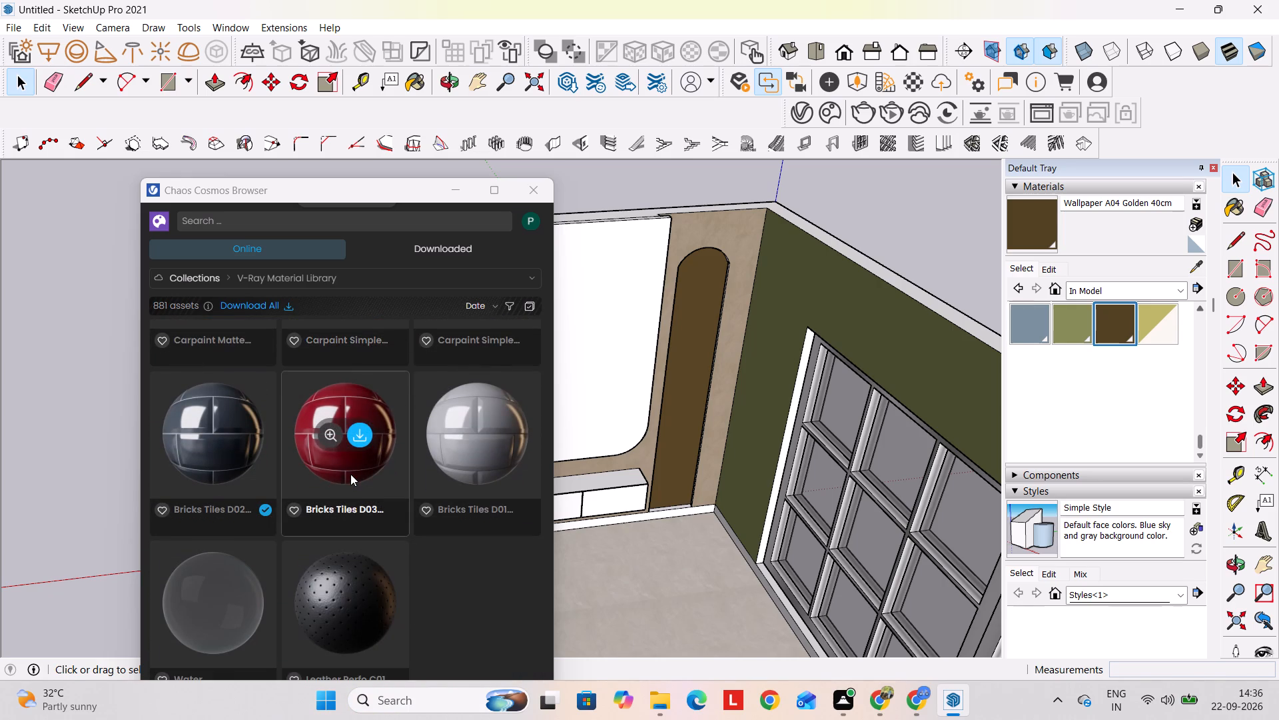
scroll(350, 474, "down", 4)
scroll(350, 474, "up", 5)
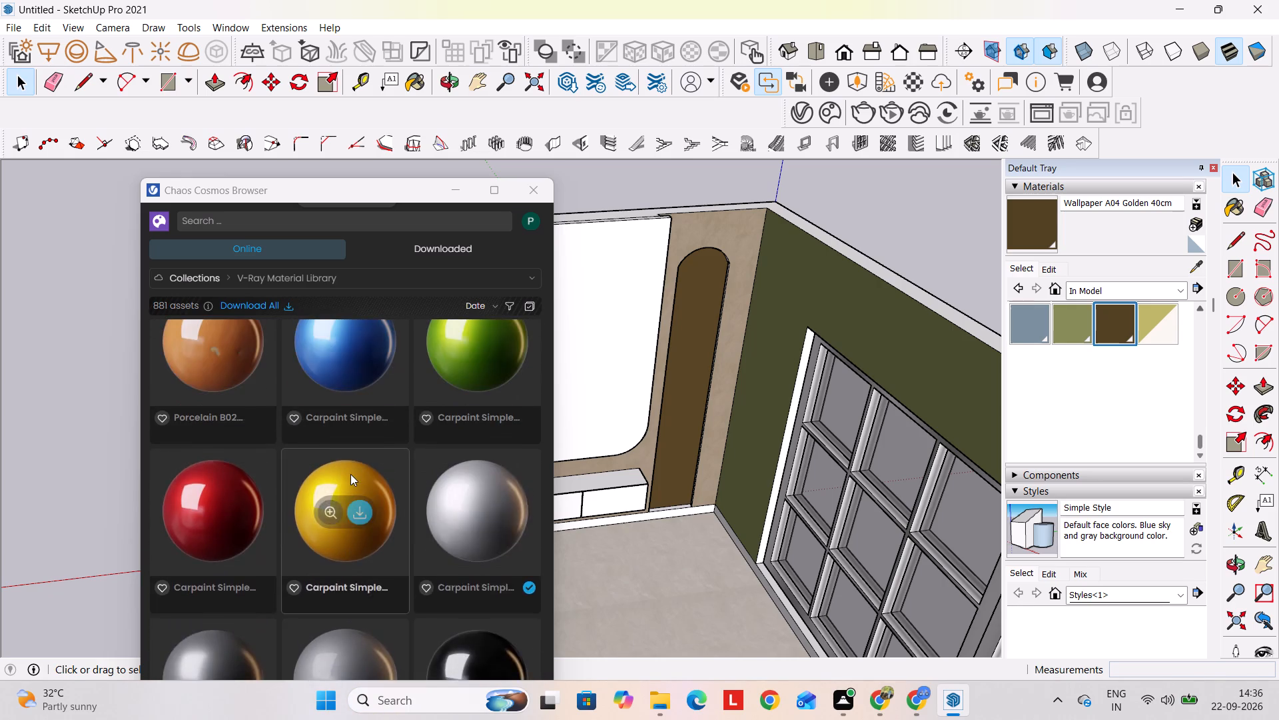
scroll(350, 474, "up", 5)
Browse the Bricks category of Cosmos materials and the 3D Models category.
left_click(209, 283)
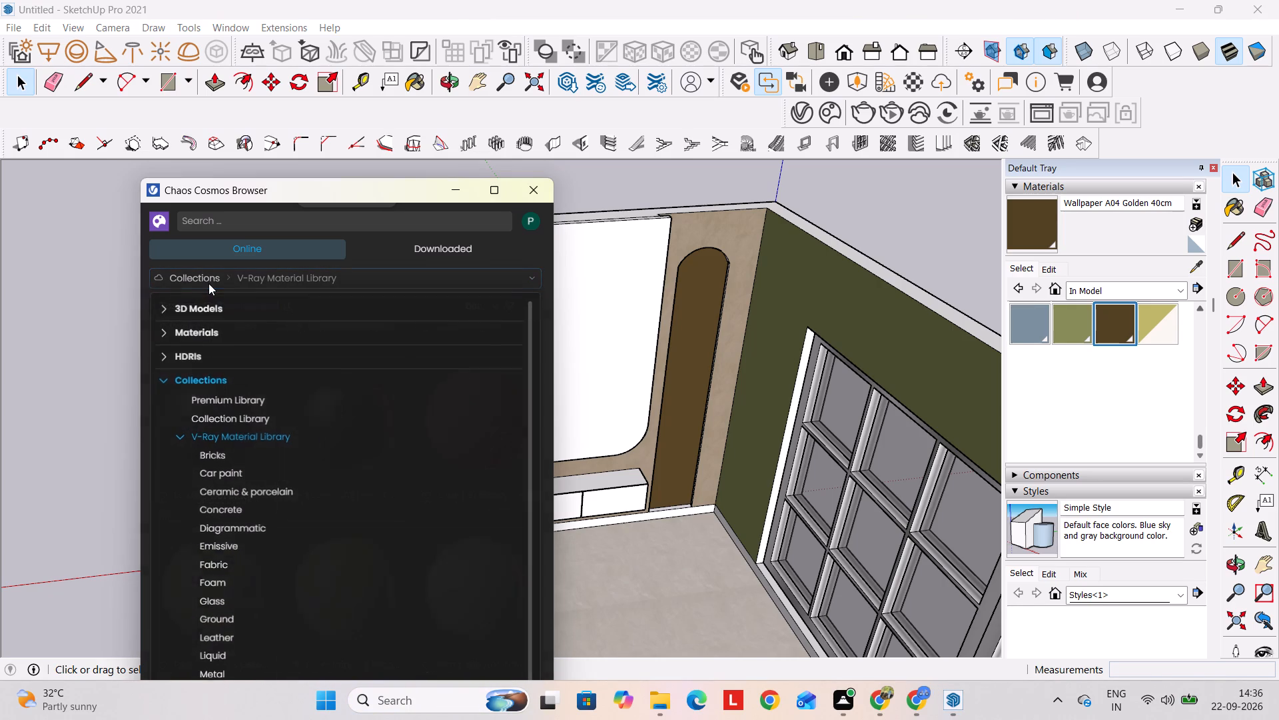
left_click(226, 336)
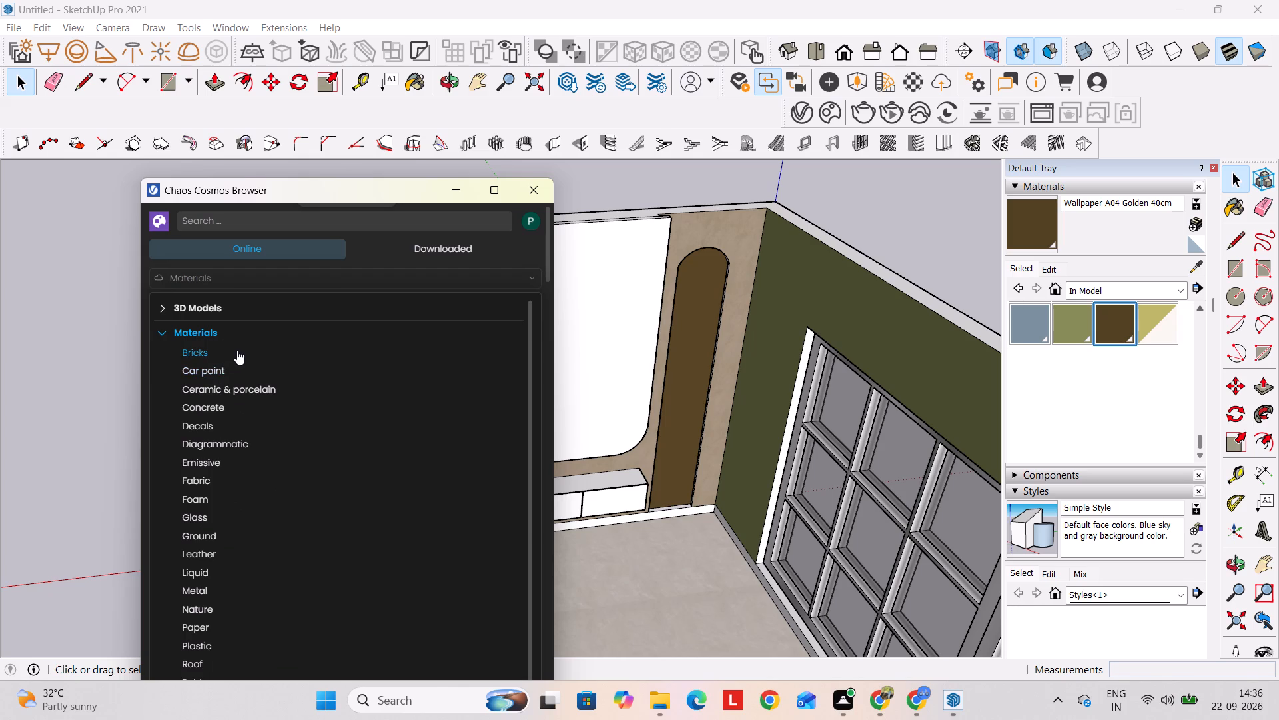
left_click(237, 350)
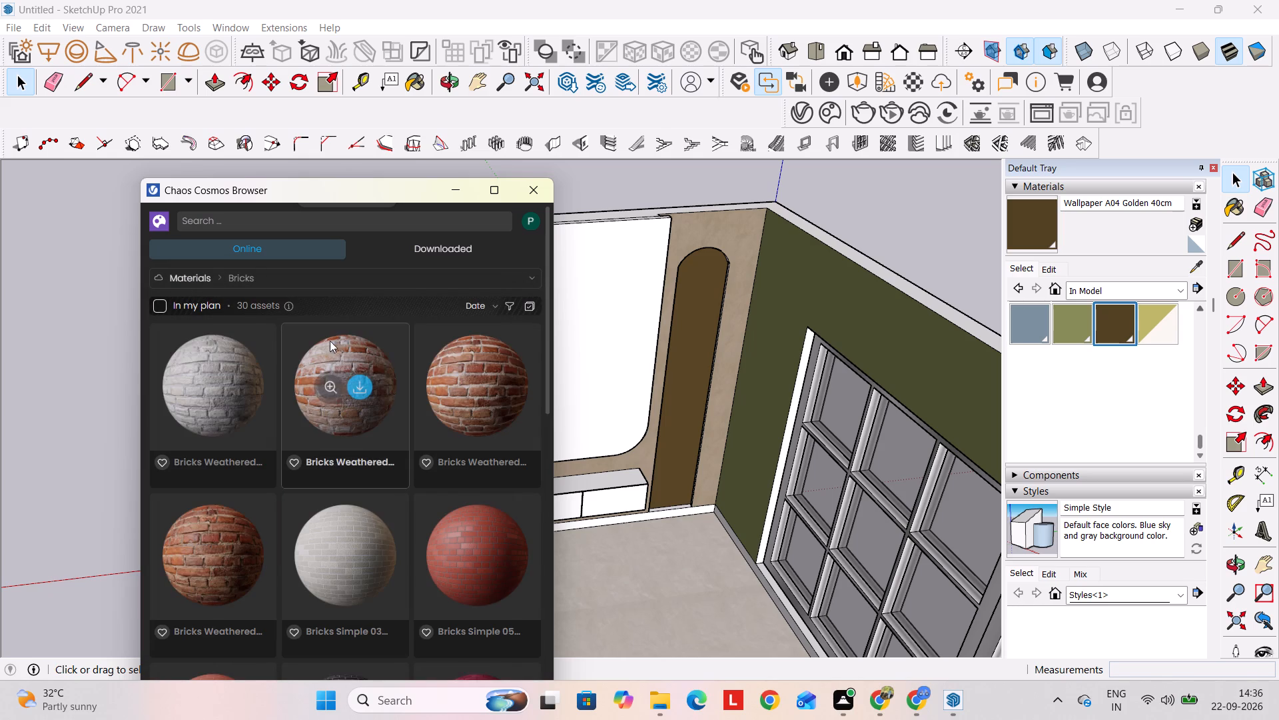
left_click(200, 273)
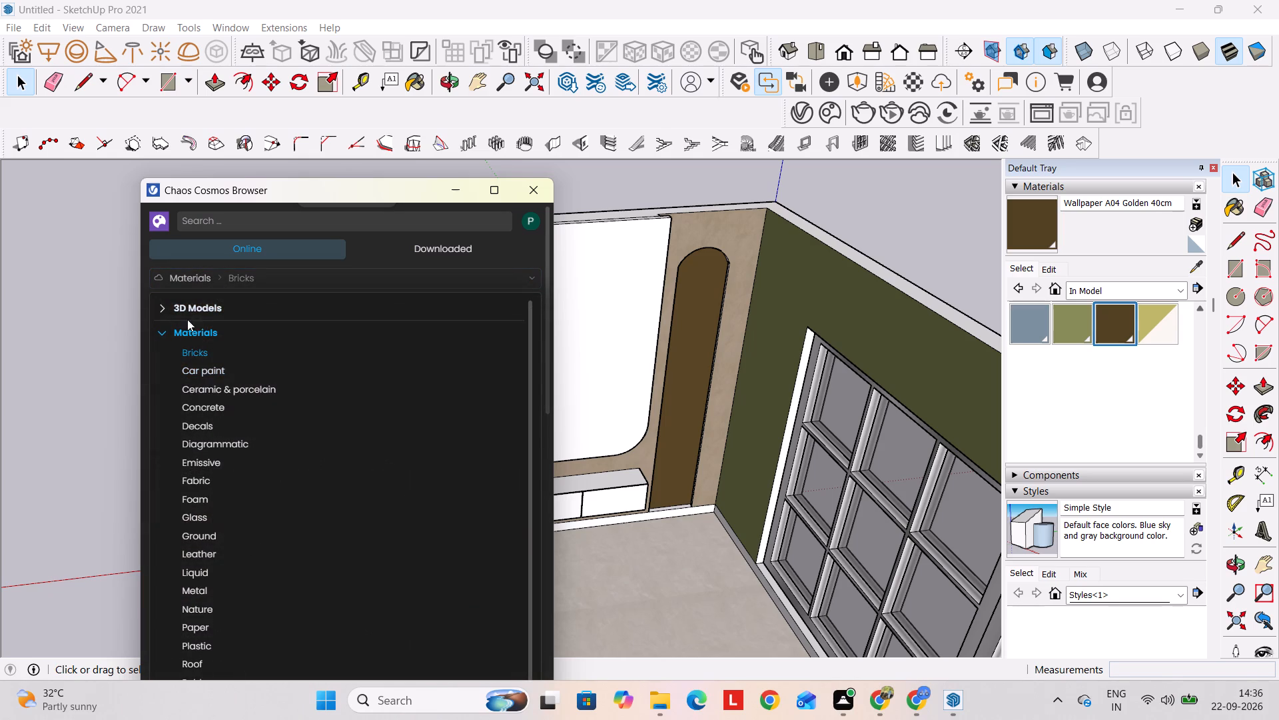
left_click(197, 306)
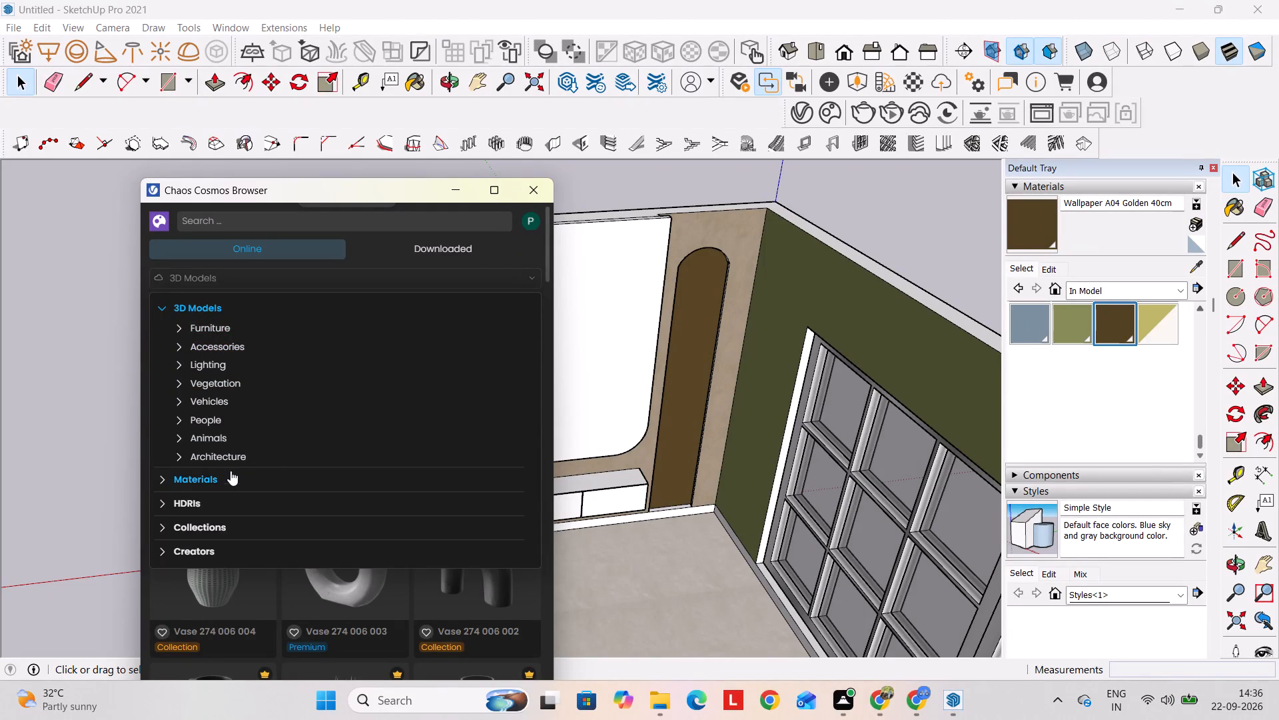
left_click(528, 271)
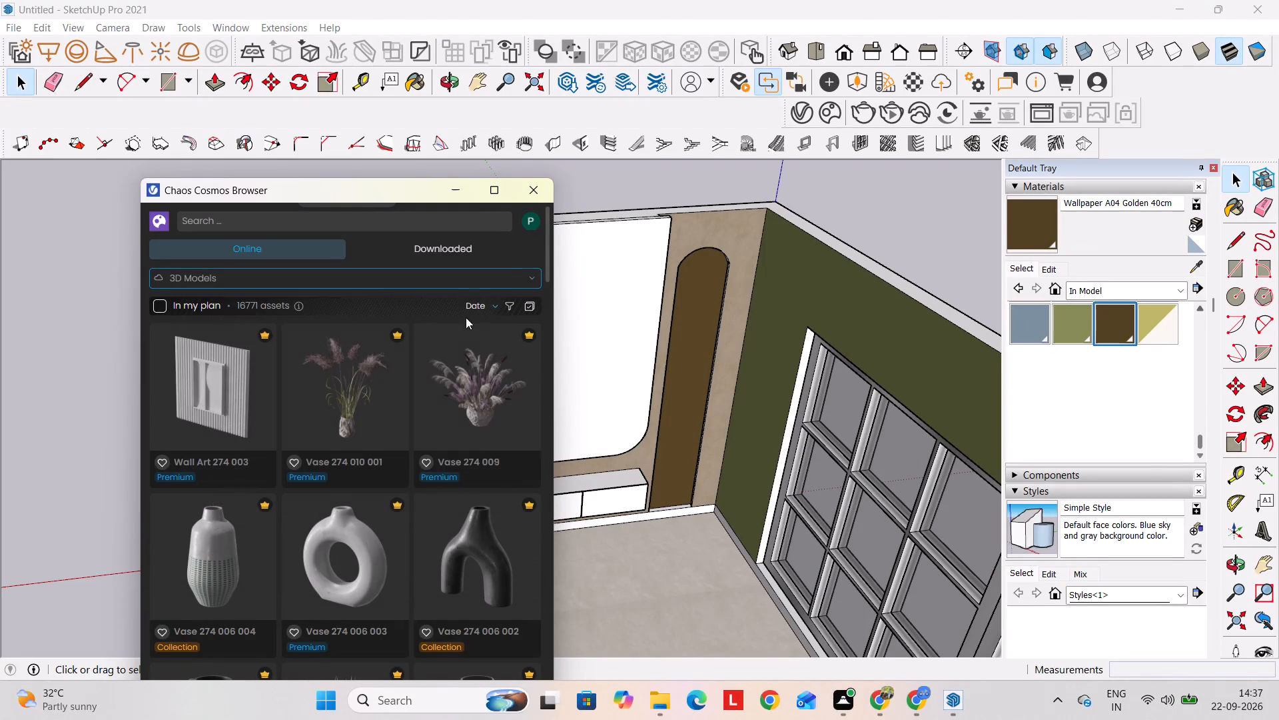
scroll(342, 447, "down", 6)
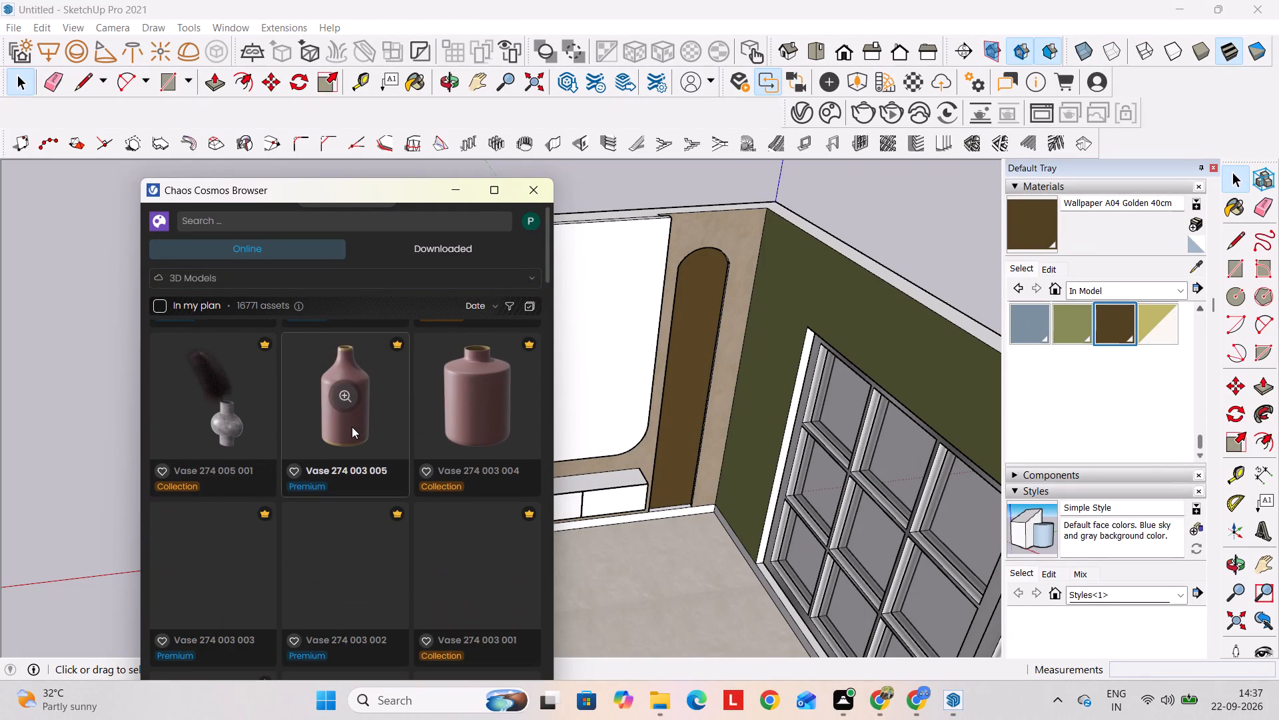
Examine the Nature category of Cosmos materials, then return to the full Materials listing.
left_click(199, 285)
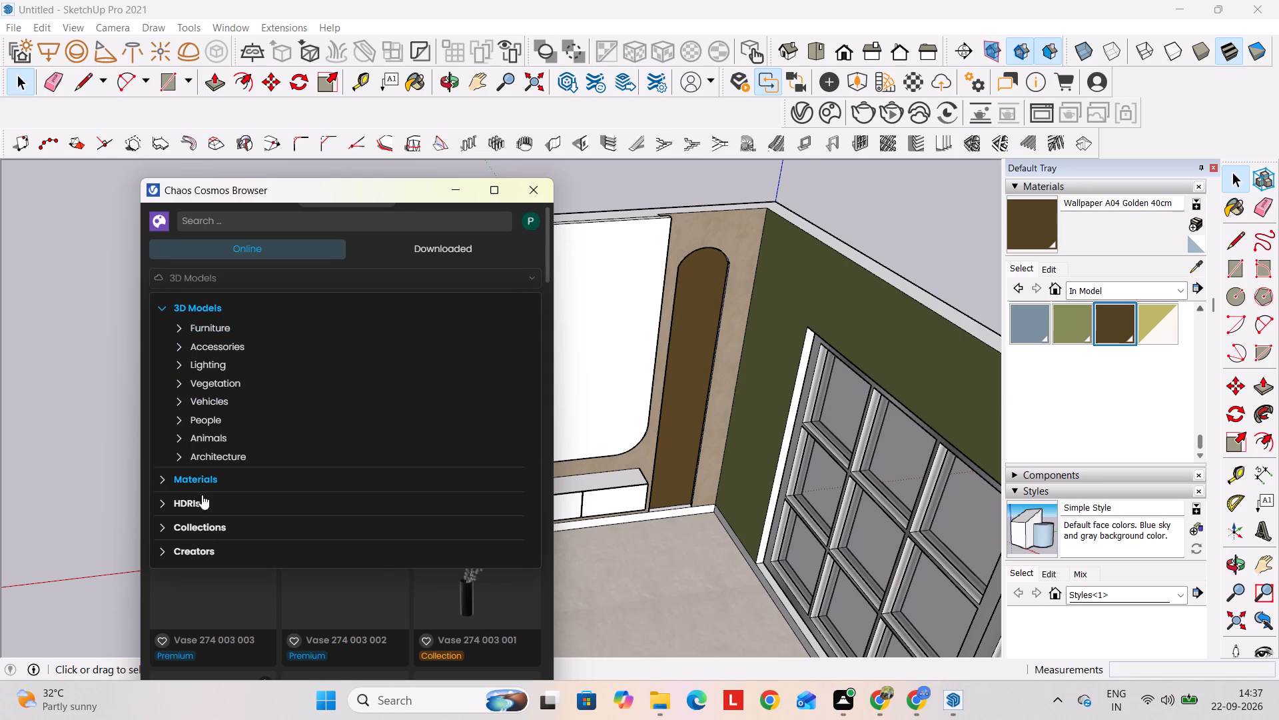
left_click(209, 476)
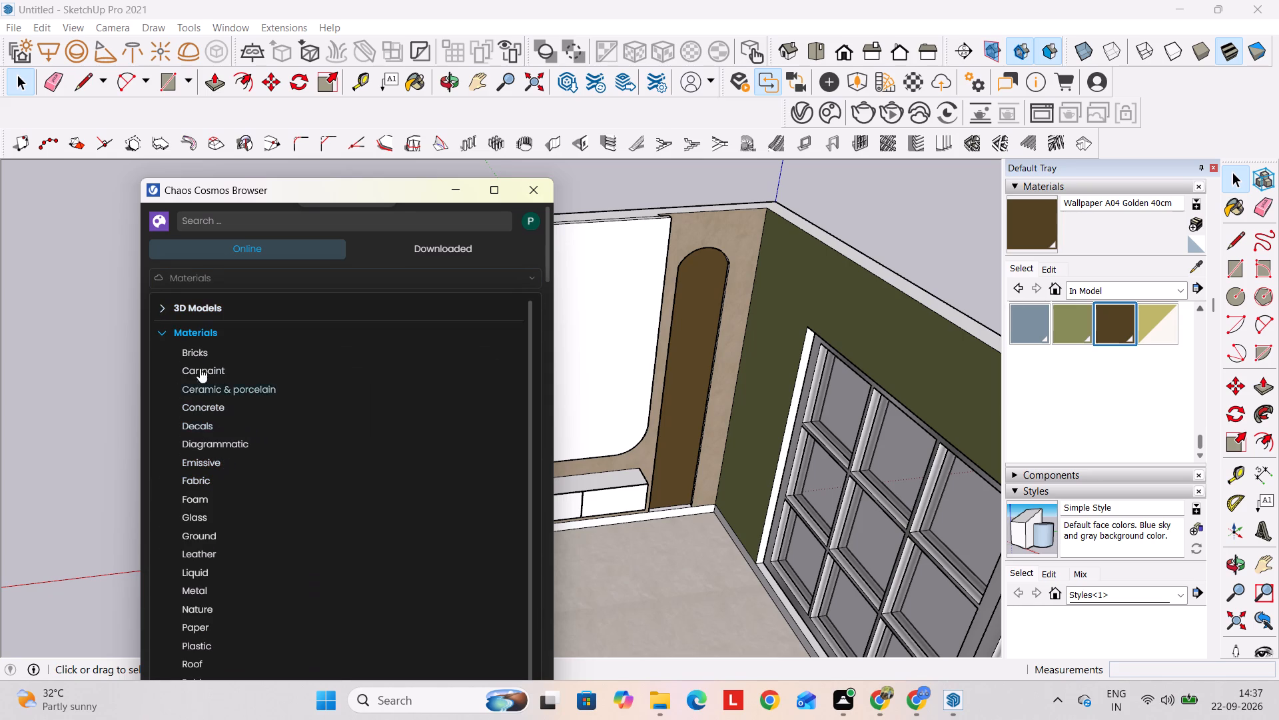
scroll(216, 358, "down", 4)
scroll(234, 443, "down", 8)
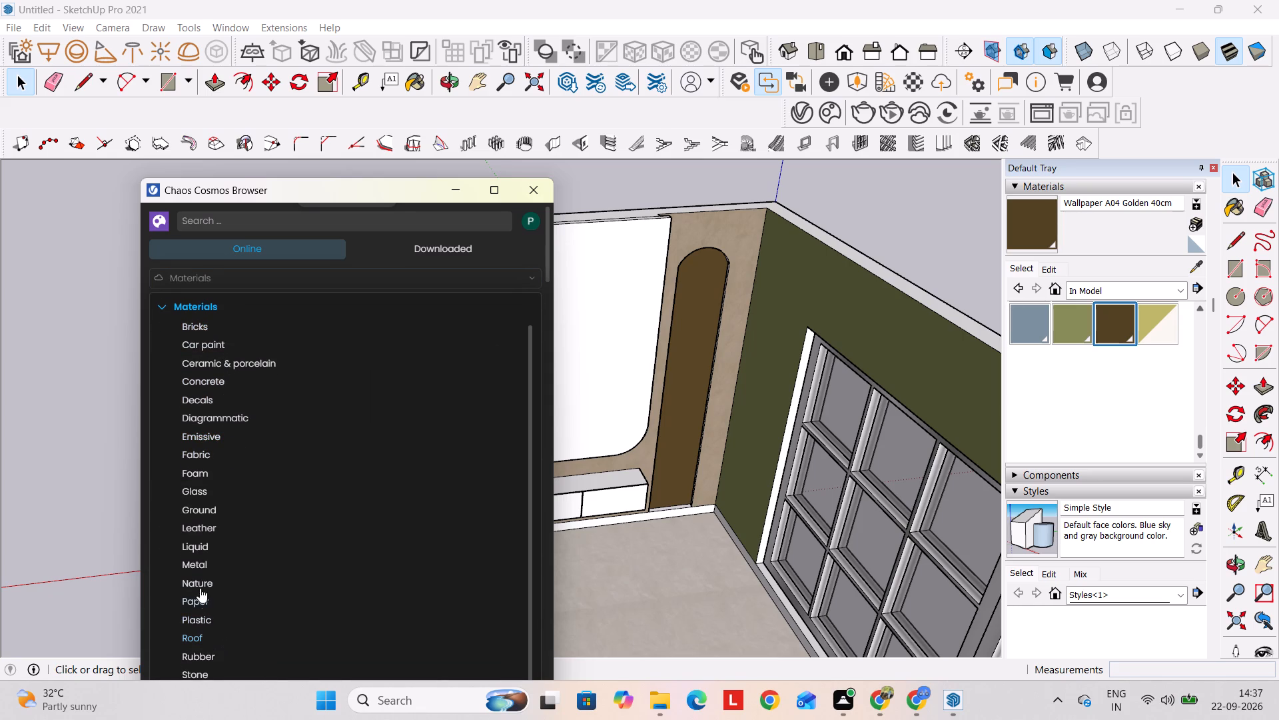
left_click(207, 583)
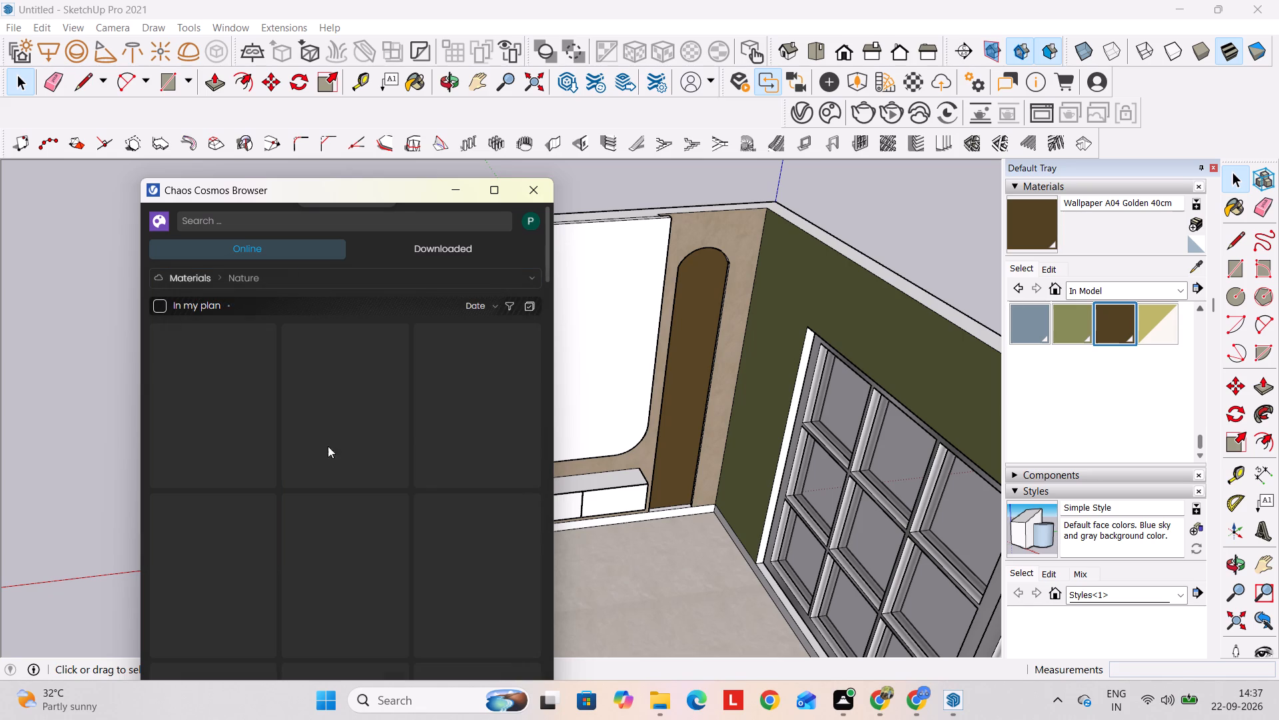
scroll(410, 427, "down", 4)
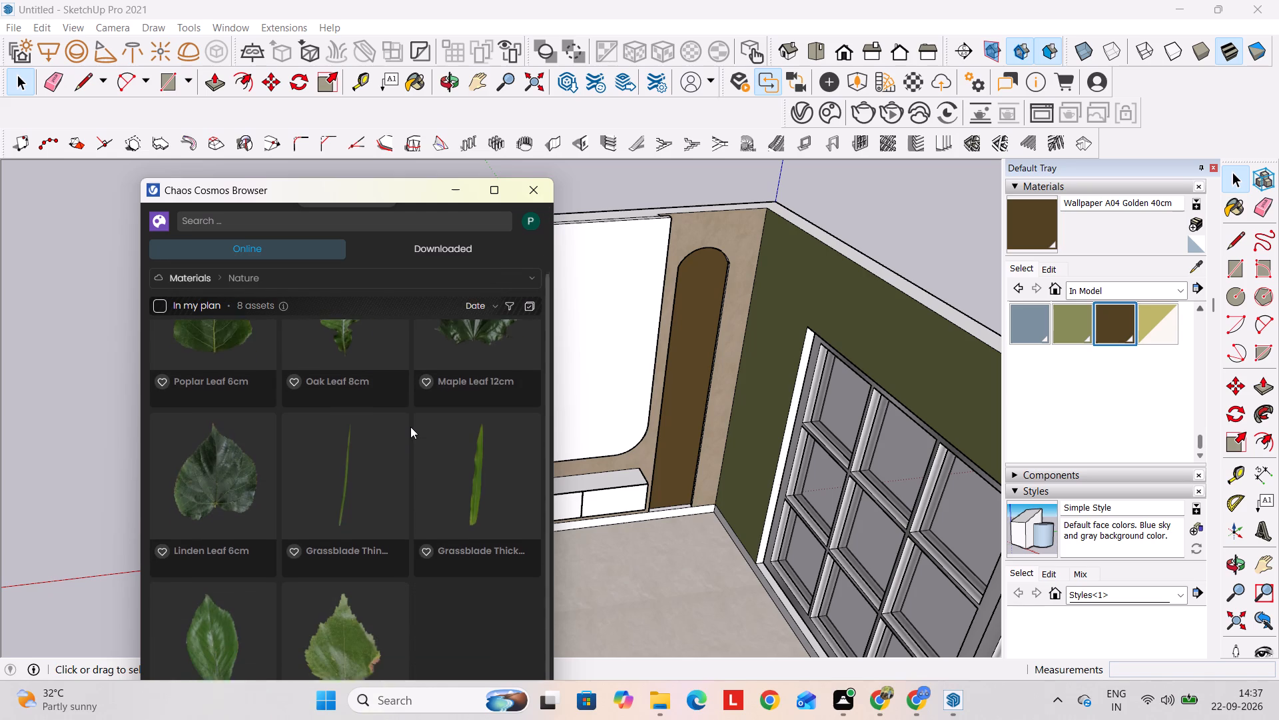
scroll(410, 427, "down", 4)
left_click(176, 275)
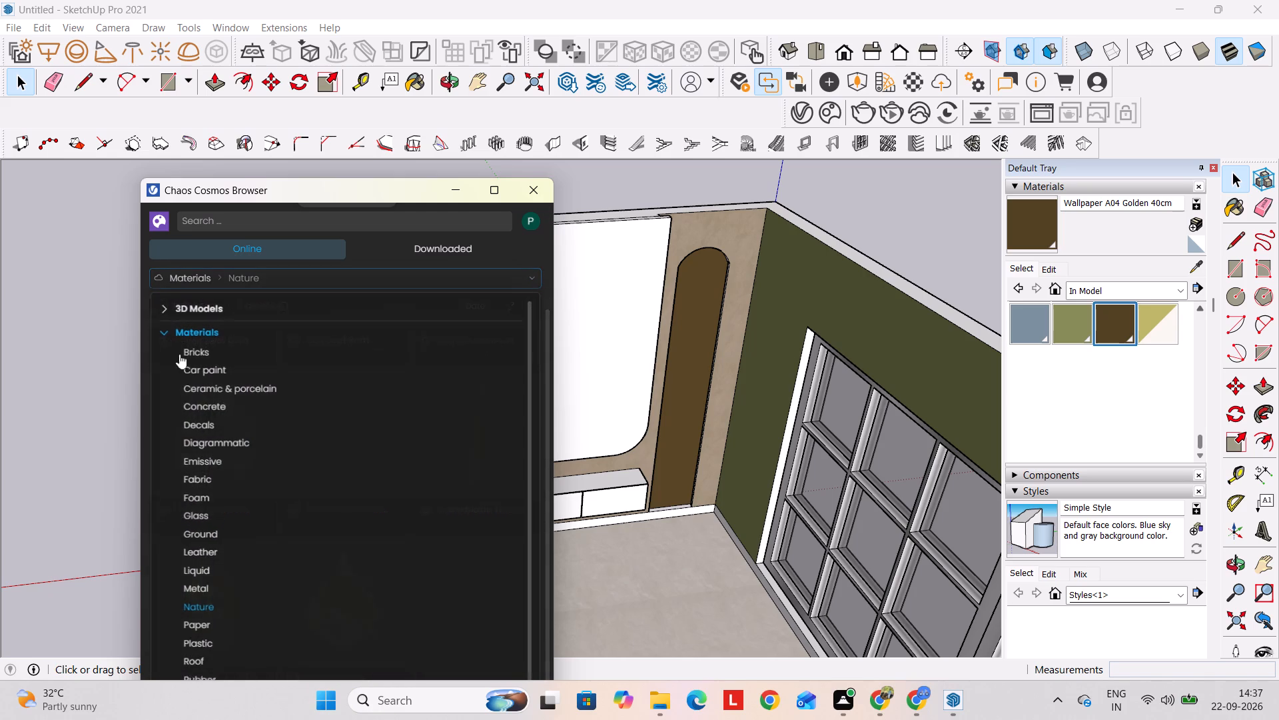
left_click(200, 335)
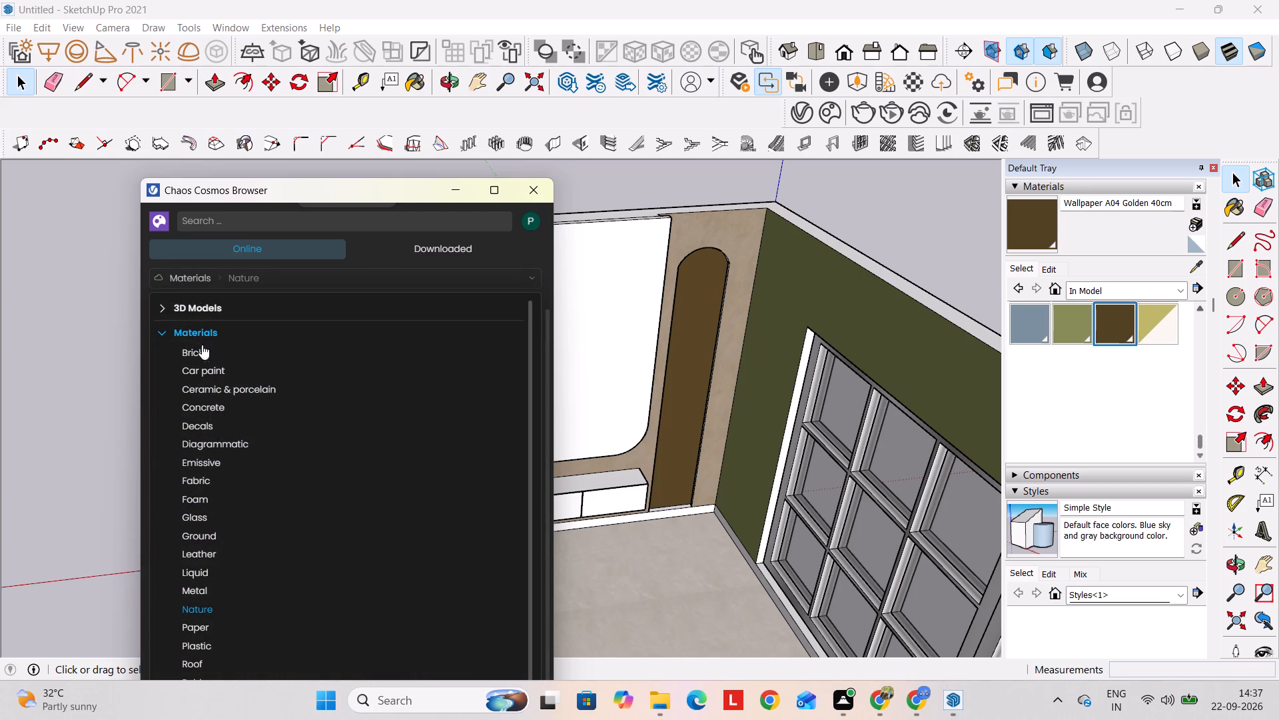
double_click(196, 286)
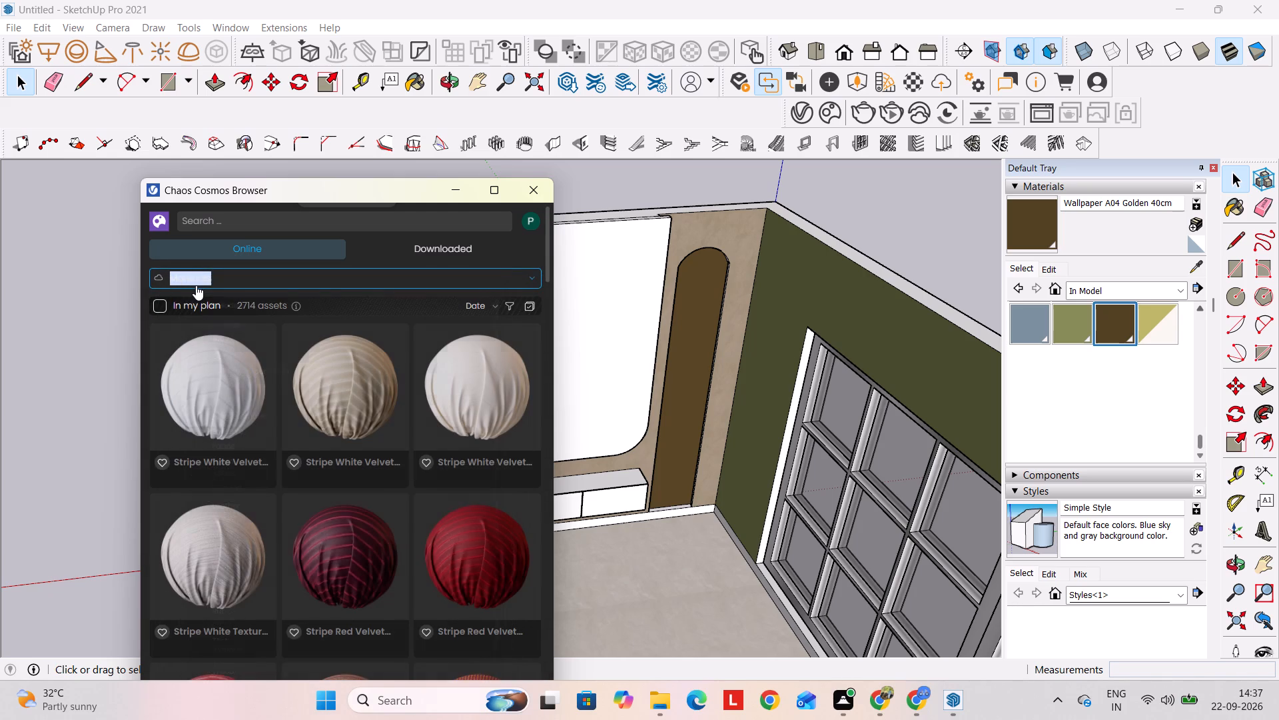
Review the material categories and examine the Bricks materials in the V-Ray Material Library collection.
left_click(196, 285)
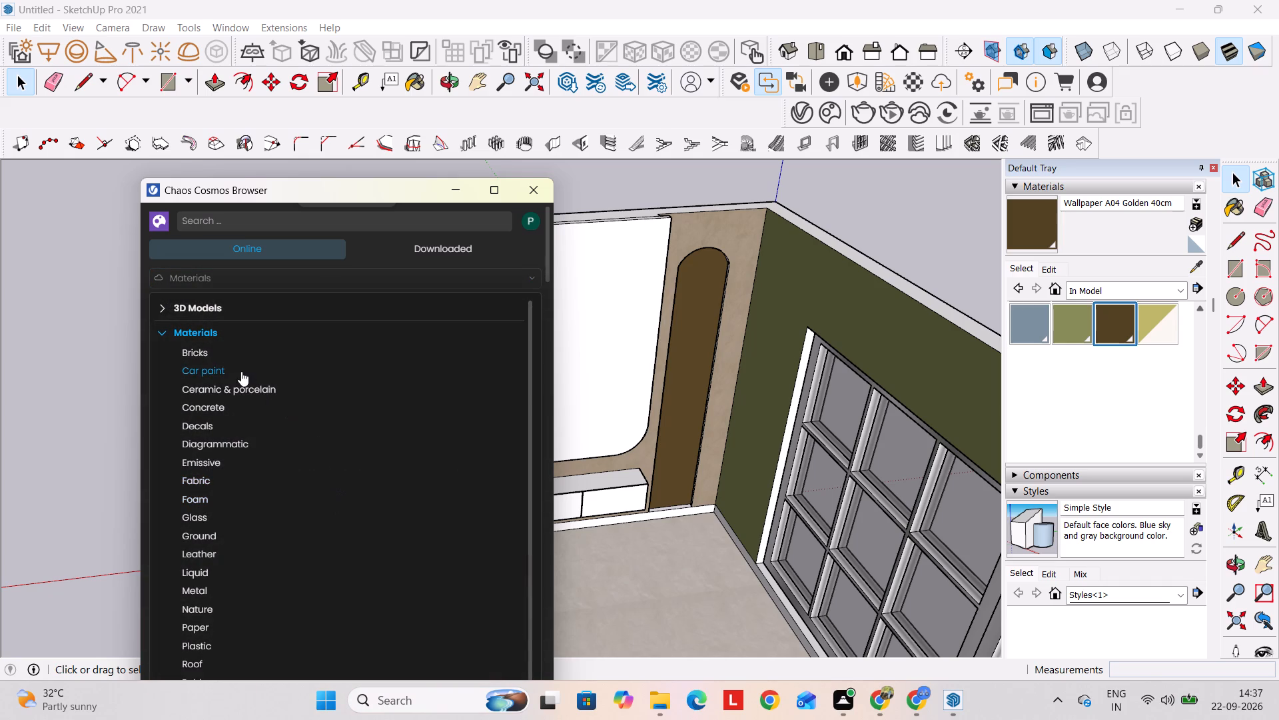
scroll(241, 371, "down", 4)
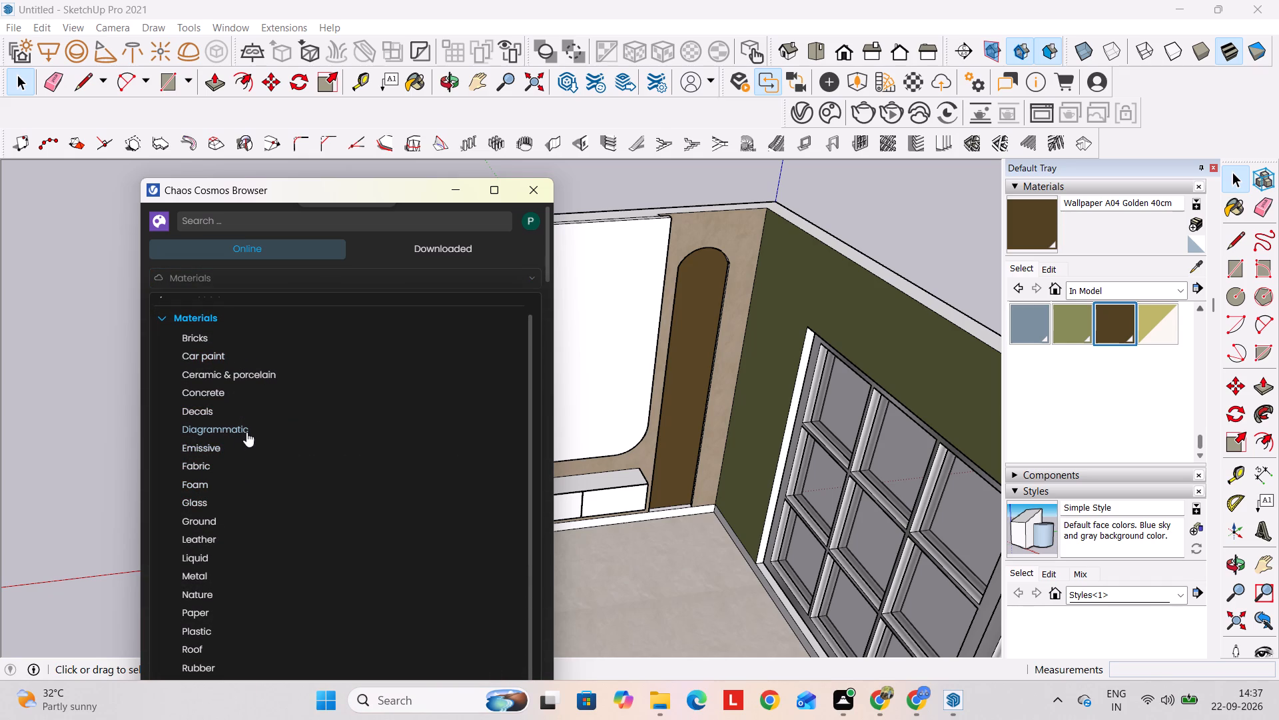
scroll(241, 465, "down", 9)
scroll(211, 643, "down", 3)
left_click_drag(289, 197, 290, 37)
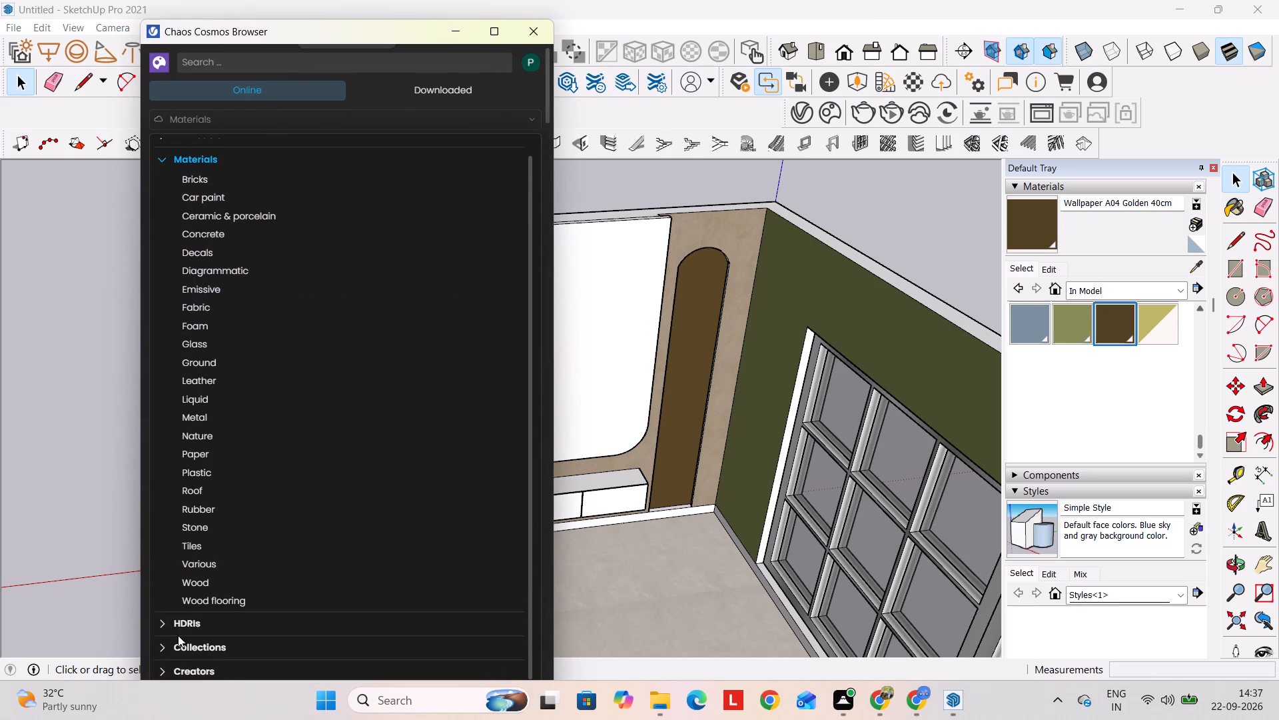
left_click(193, 643)
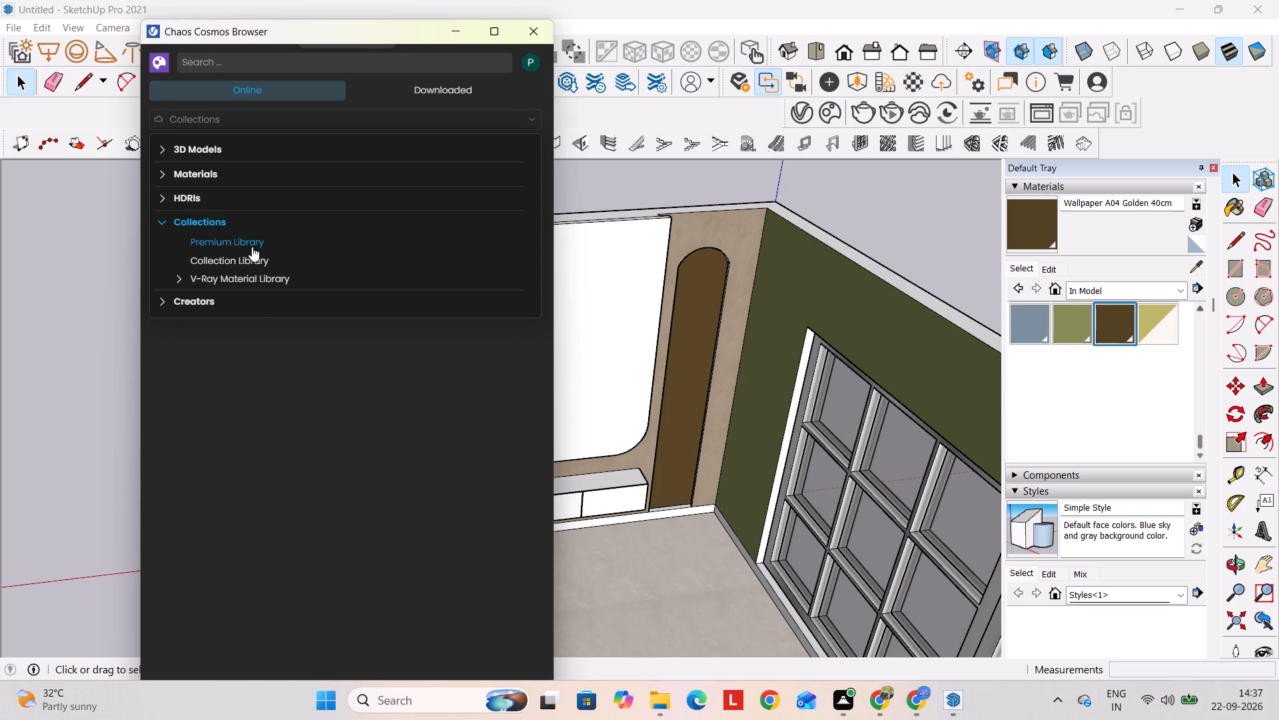
left_click(258, 275)
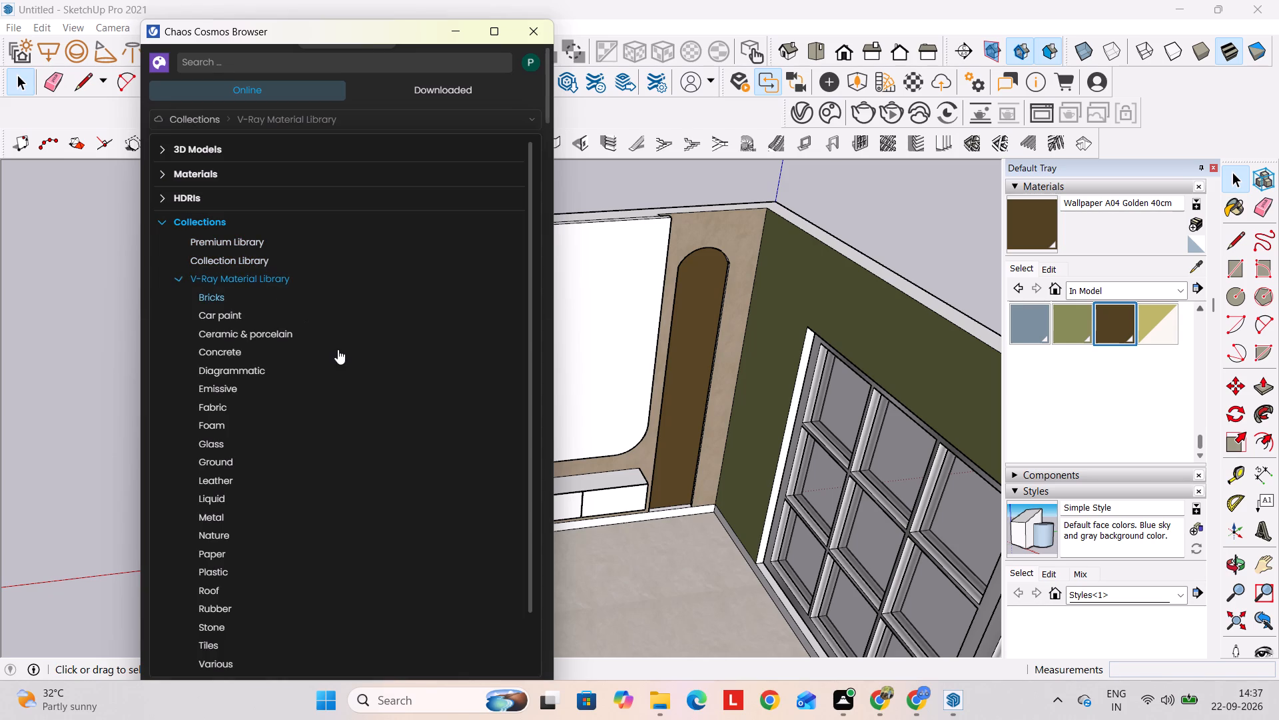
left_click(213, 291)
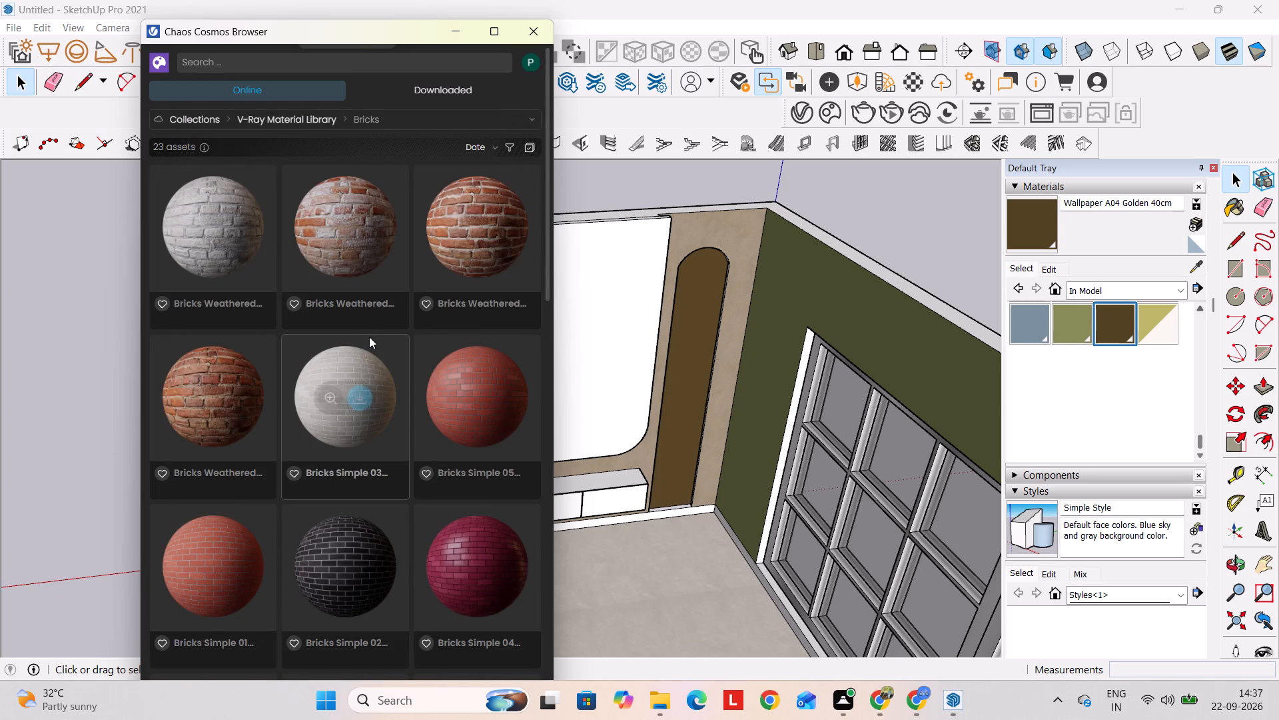
scroll(369, 337, "down", 14)
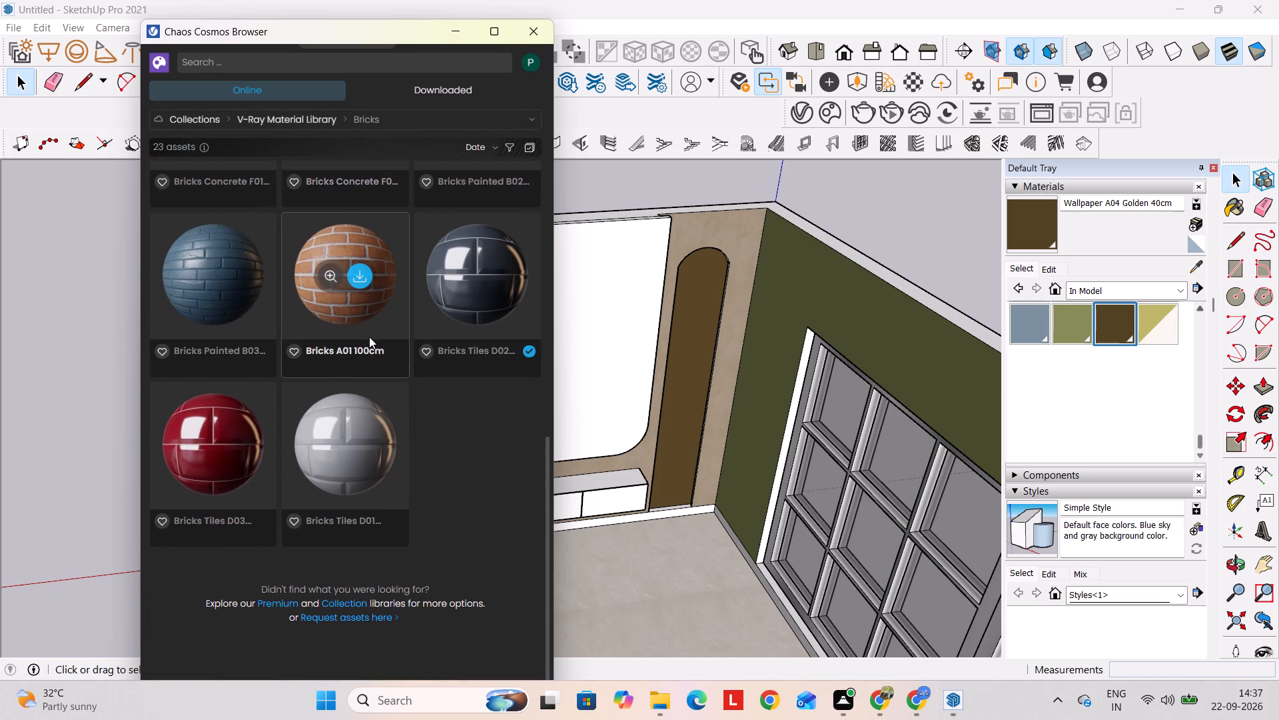
scroll(369, 337, "down", 4)
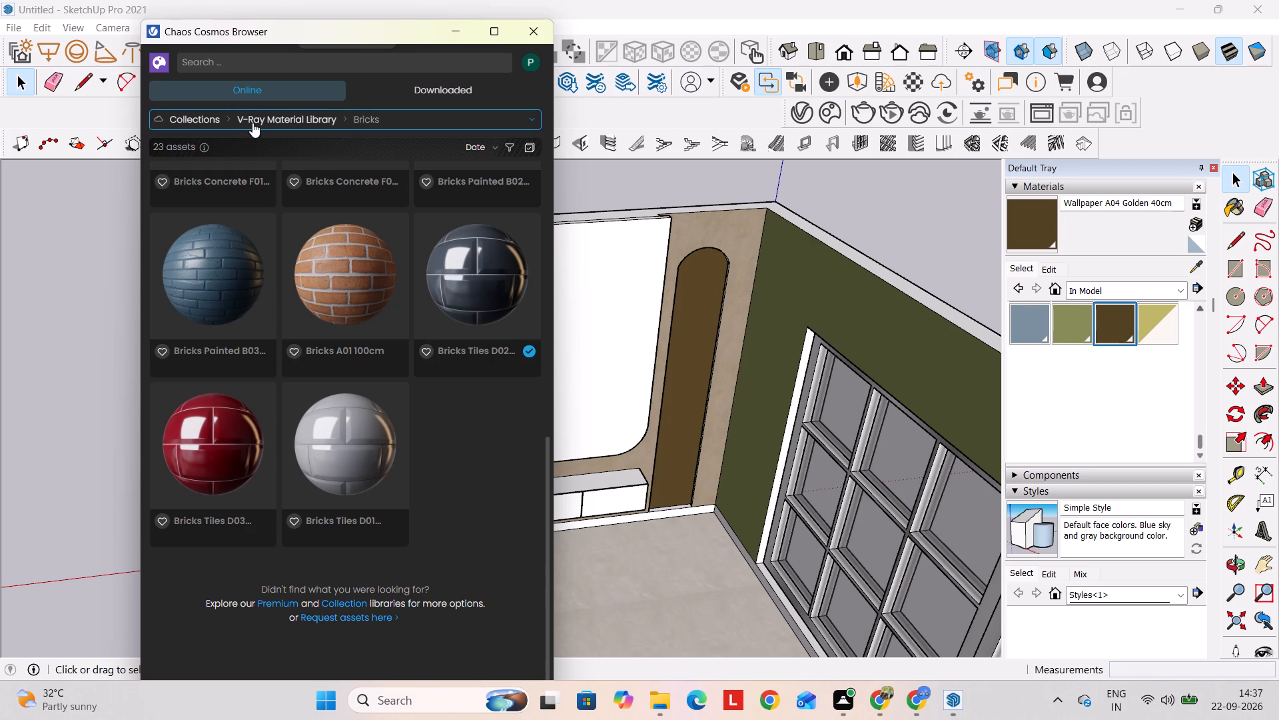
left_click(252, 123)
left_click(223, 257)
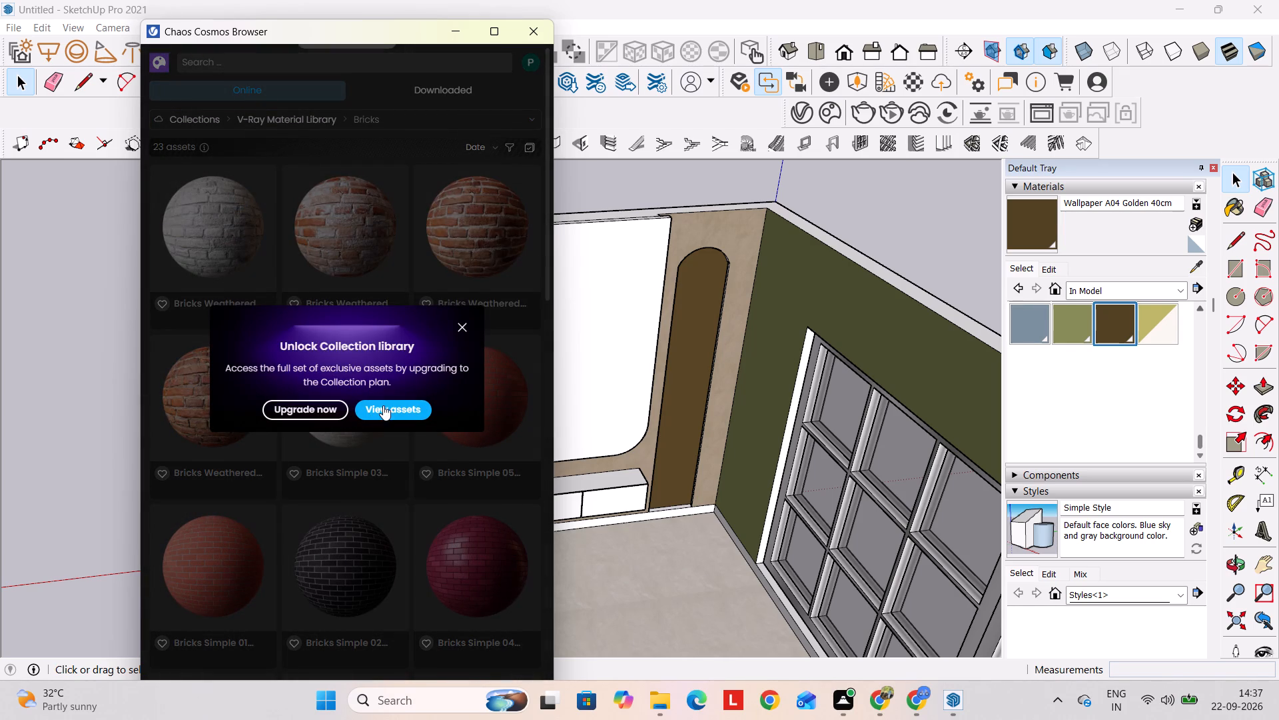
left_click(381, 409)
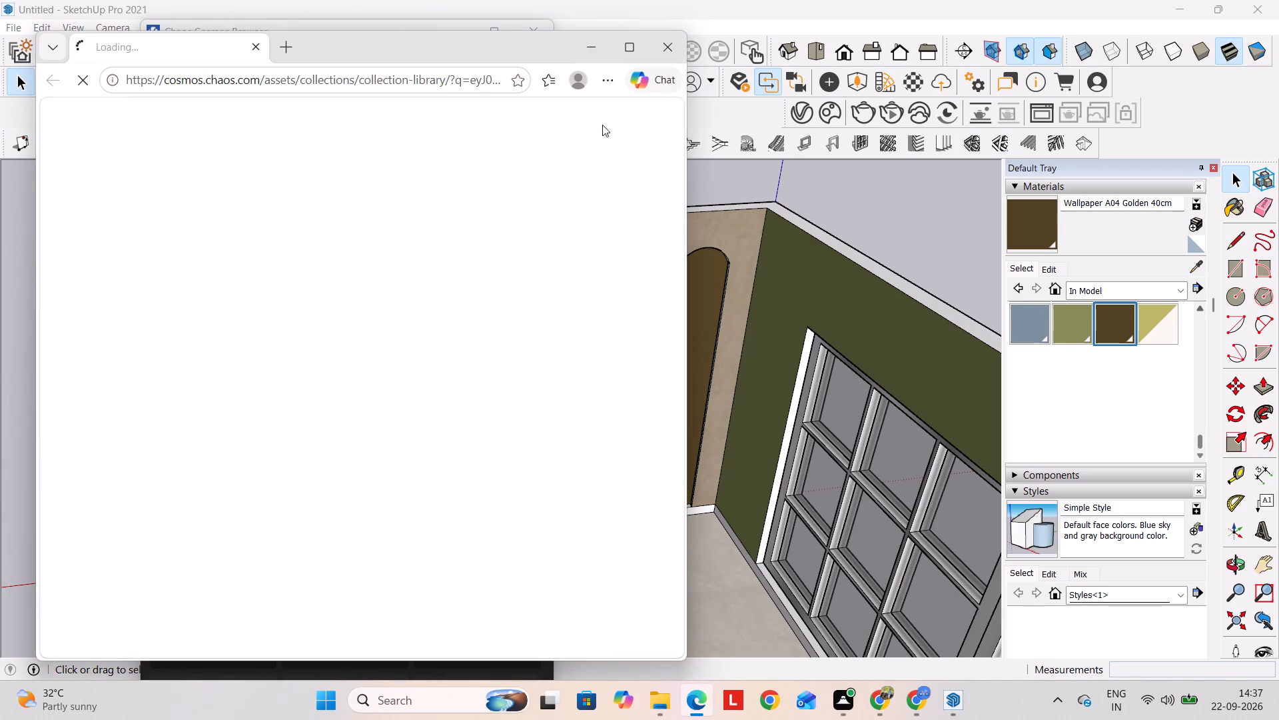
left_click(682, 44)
Examine the Bricks materials in the V-Ray Material Library collection and the Emissive category of the general Materials listing.
scroll(222, 346, "down", 8)
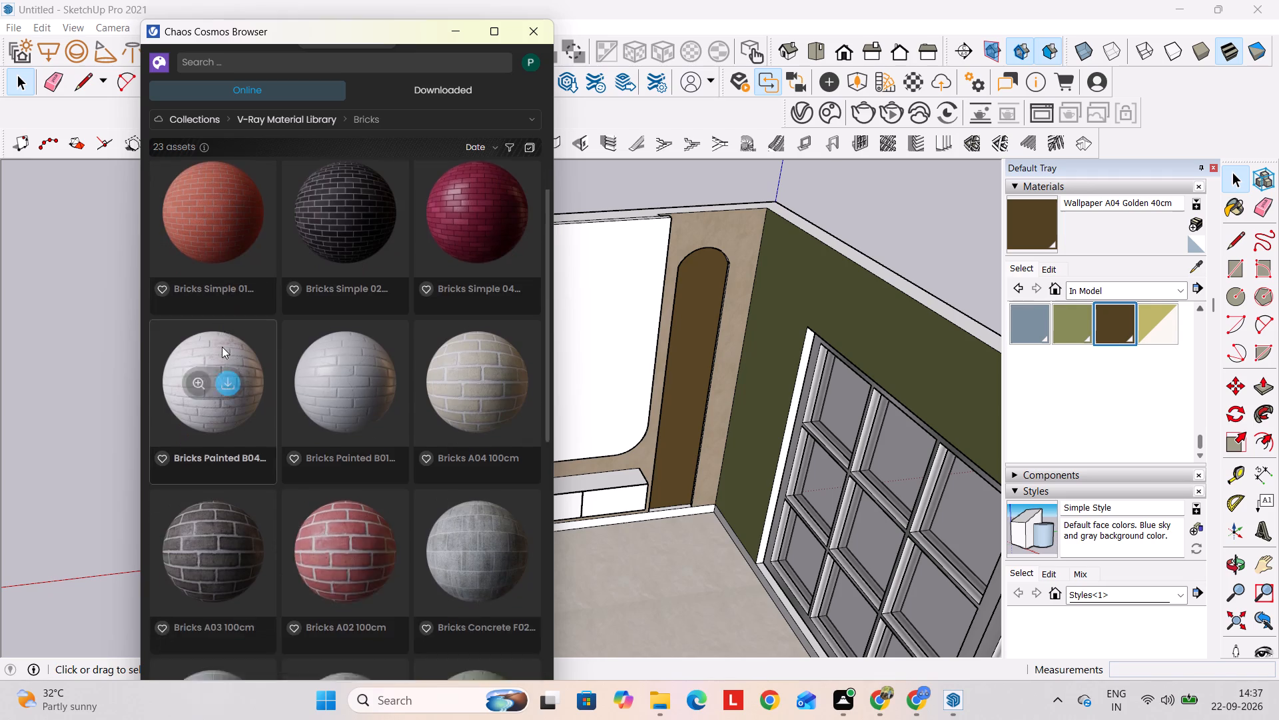
scroll(231, 353, "down", 10)
left_click(316, 116)
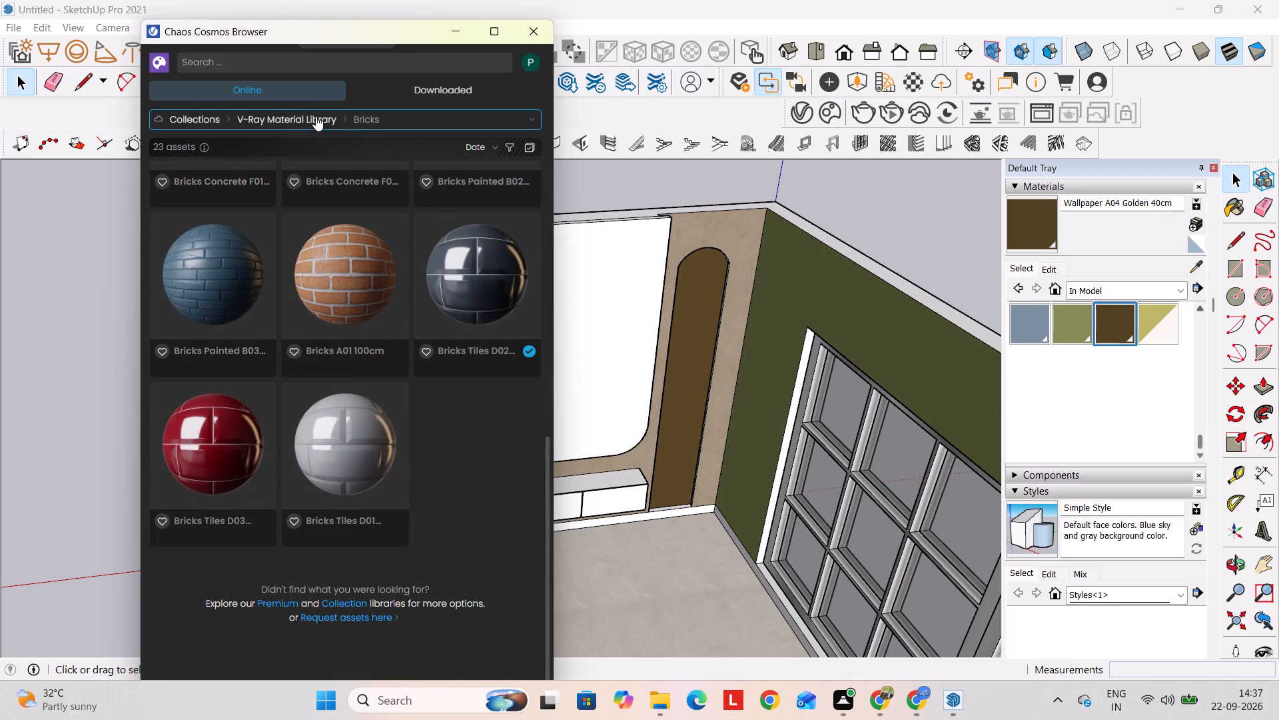
left_click(222, 255)
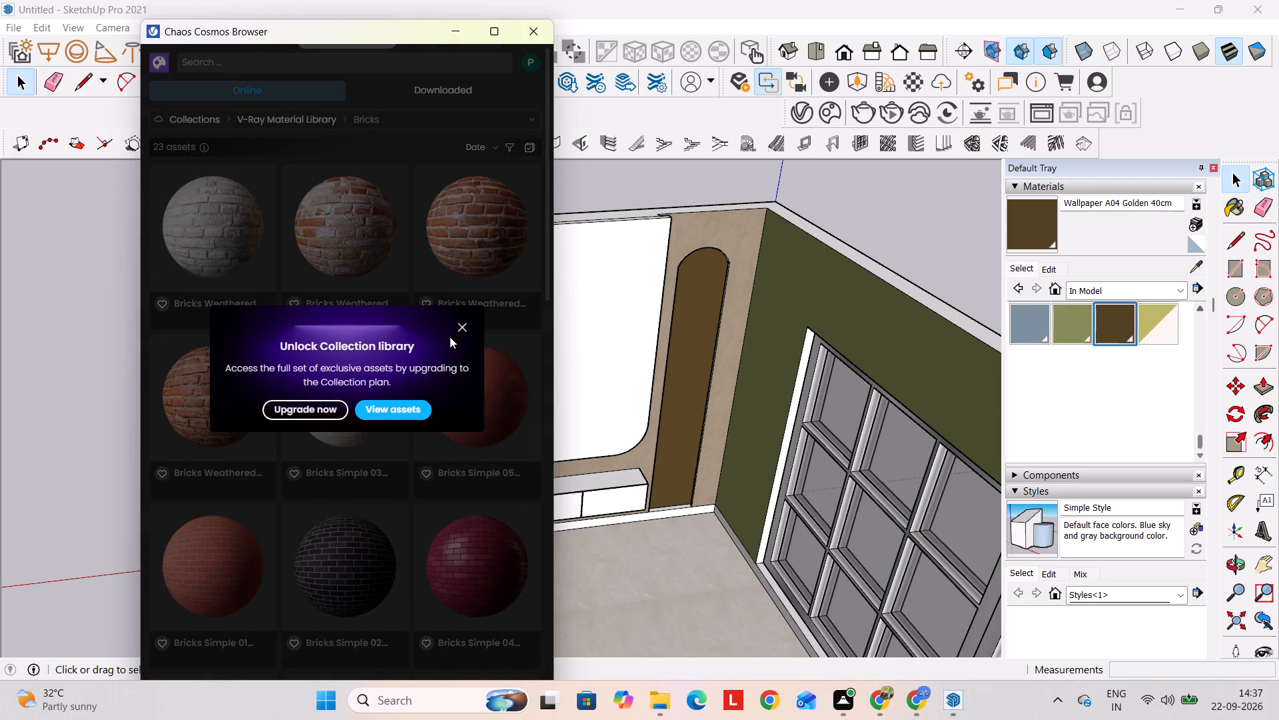
left_click(459, 331)
scroll(350, 408, "down", 7)
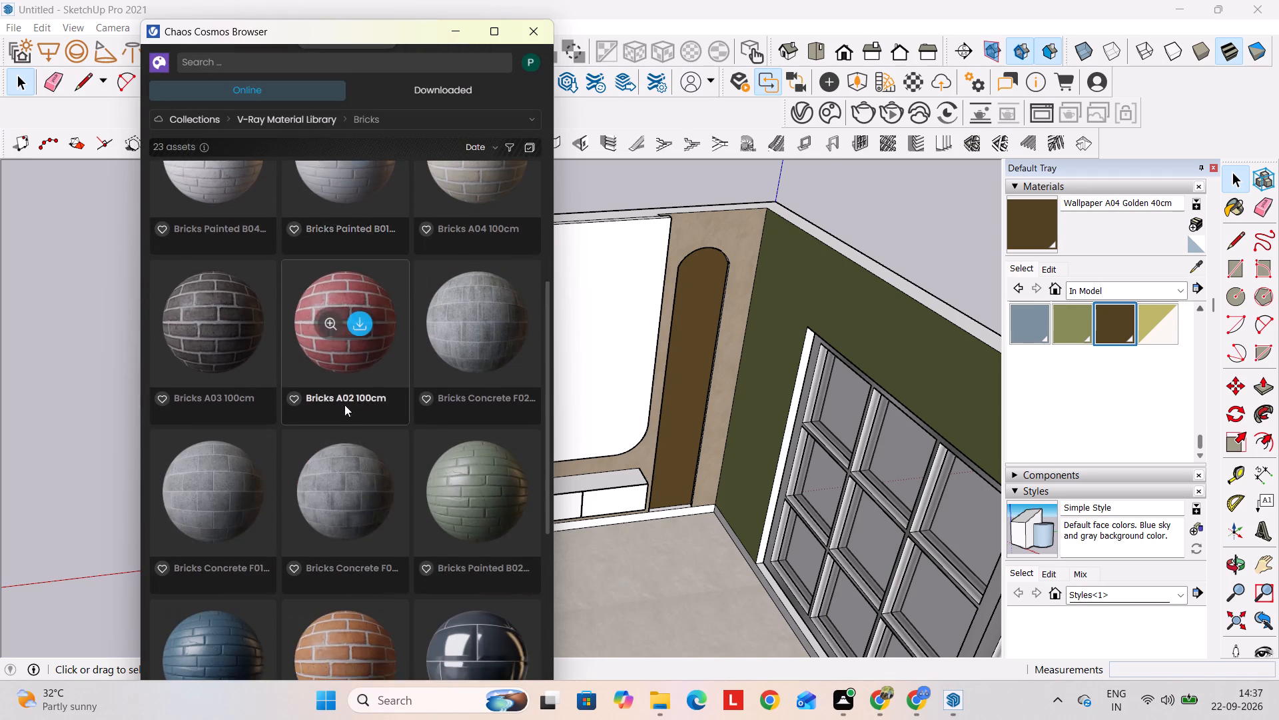
scroll(344, 405, "down", 7)
left_click(206, 119)
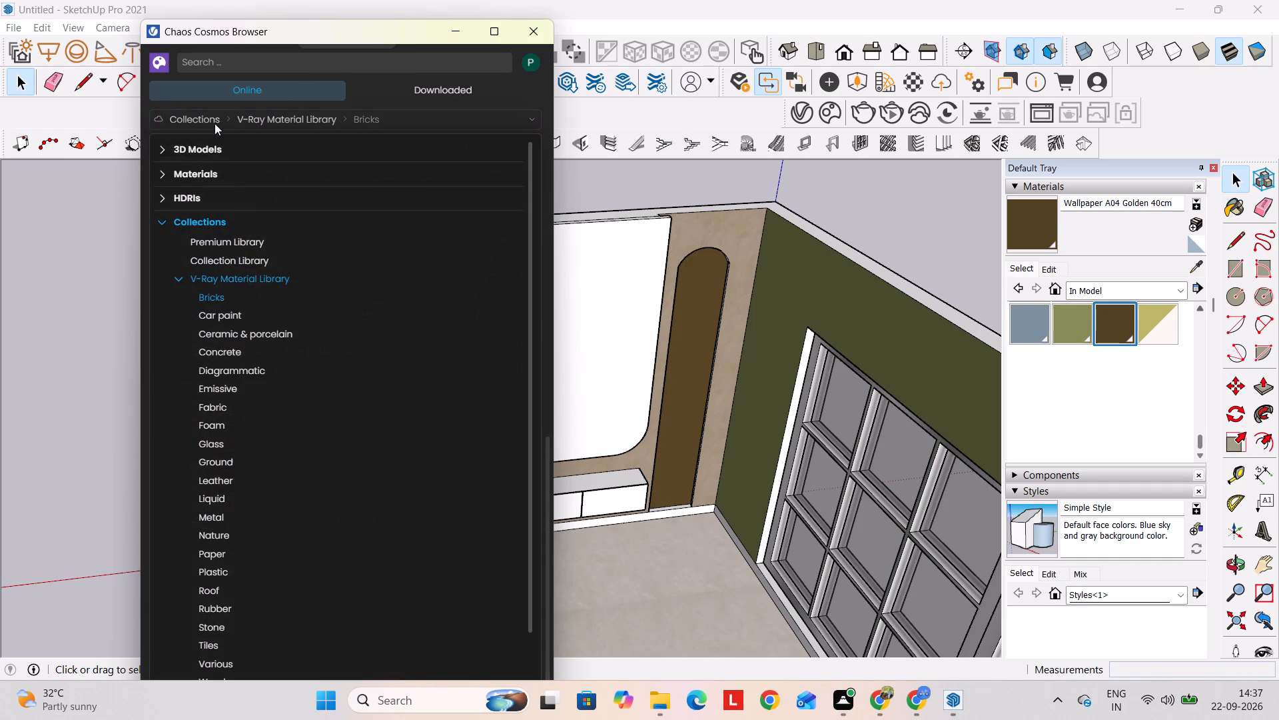
left_click(222, 174)
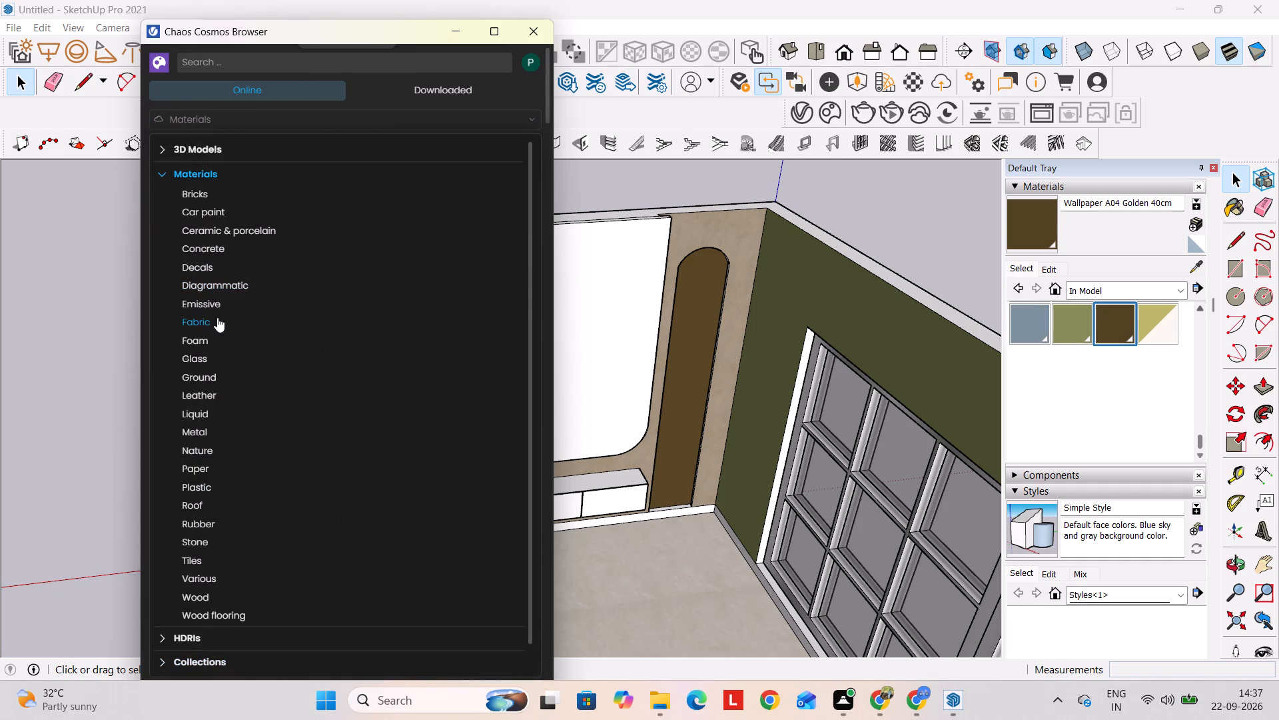
left_click(212, 305)
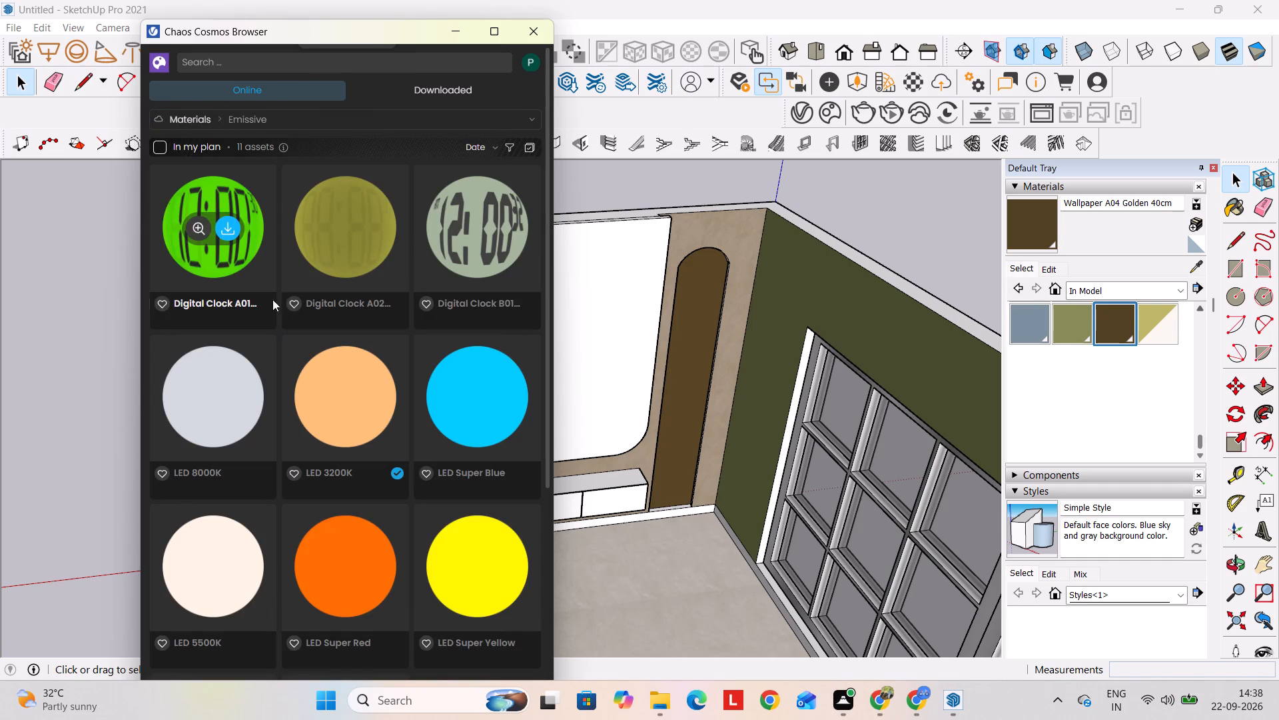
Download the Vintage Leather 01 60cm material from the Leather category of Cosmos materials.
left_click(252, 117)
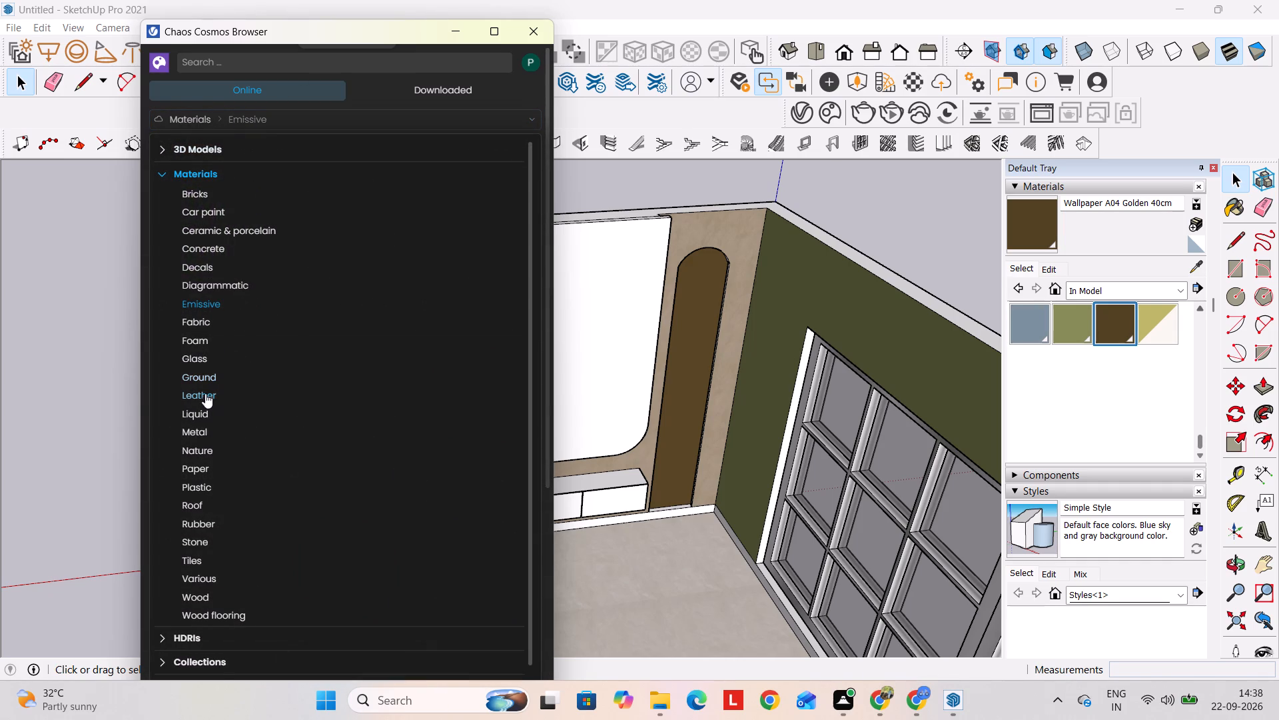
left_click(205, 396)
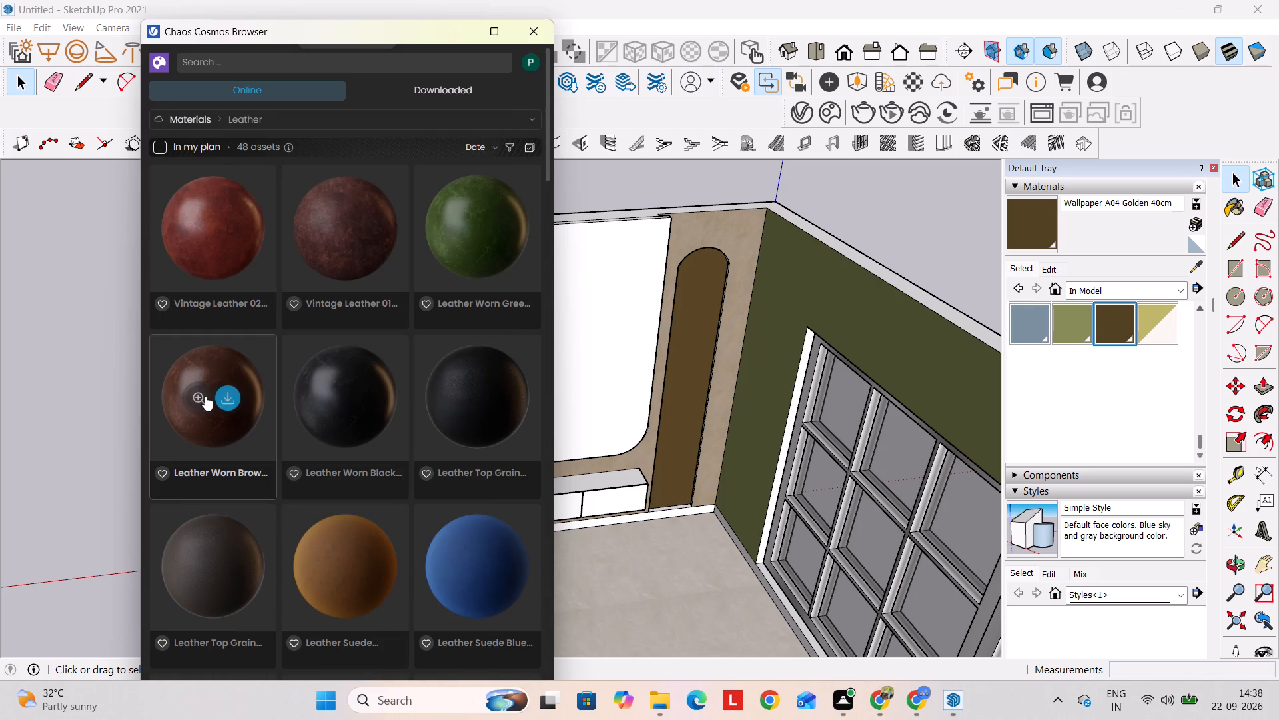
scroll(334, 386, "down", 1)
scroll(334, 378, "up", 2)
left_click(355, 243)
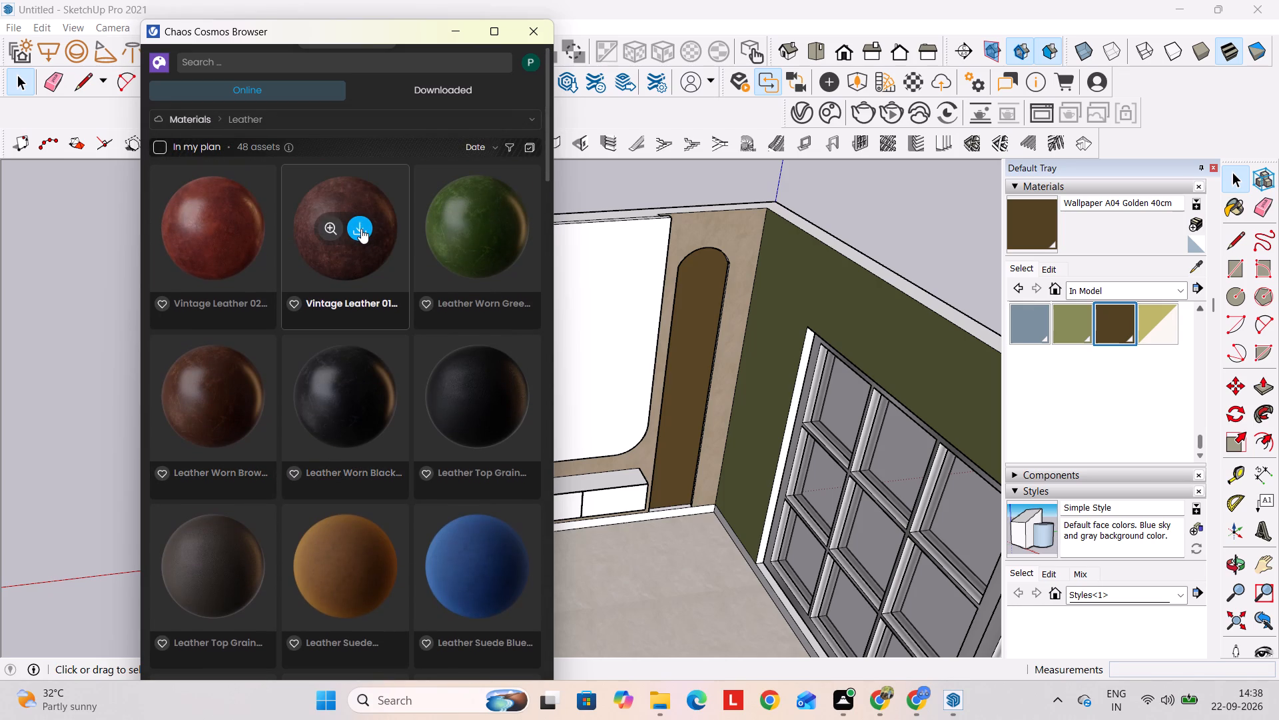
left_click(361, 229)
Look through the Leather materials and download the Leather Suede Blue material.
scroll(324, 391, "down", 3)
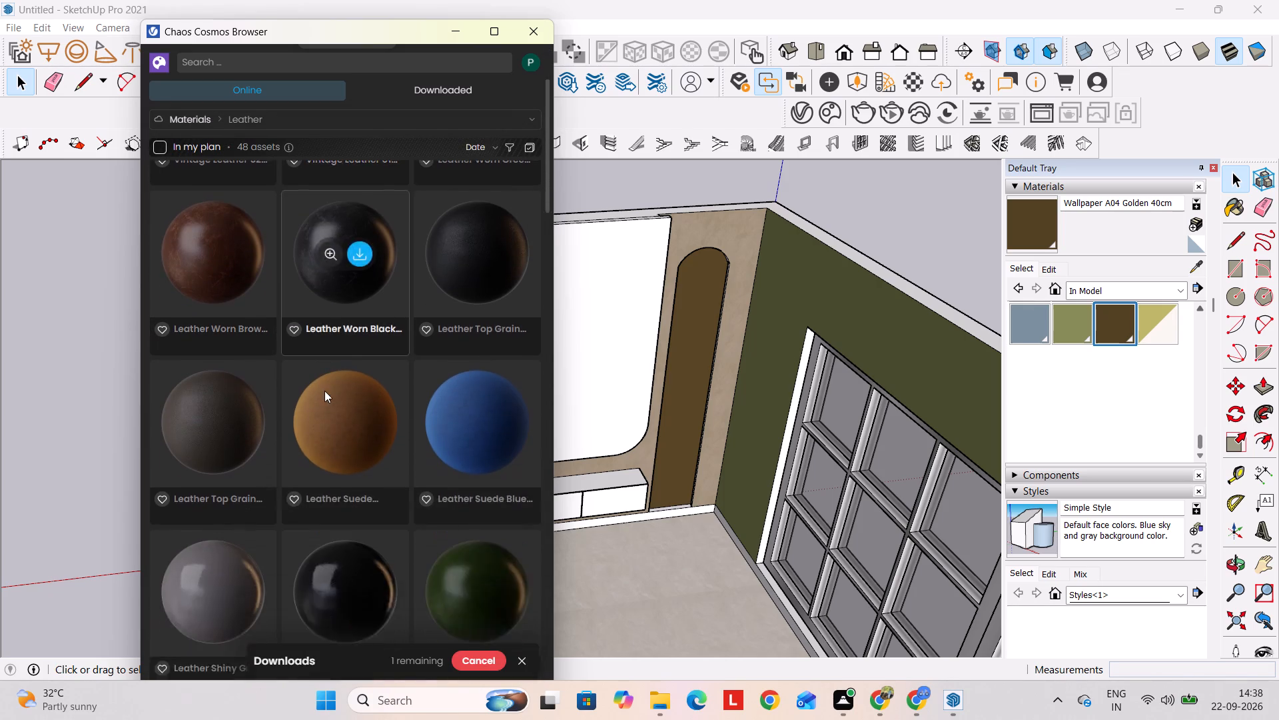
scroll(335, 397, "down", 4)
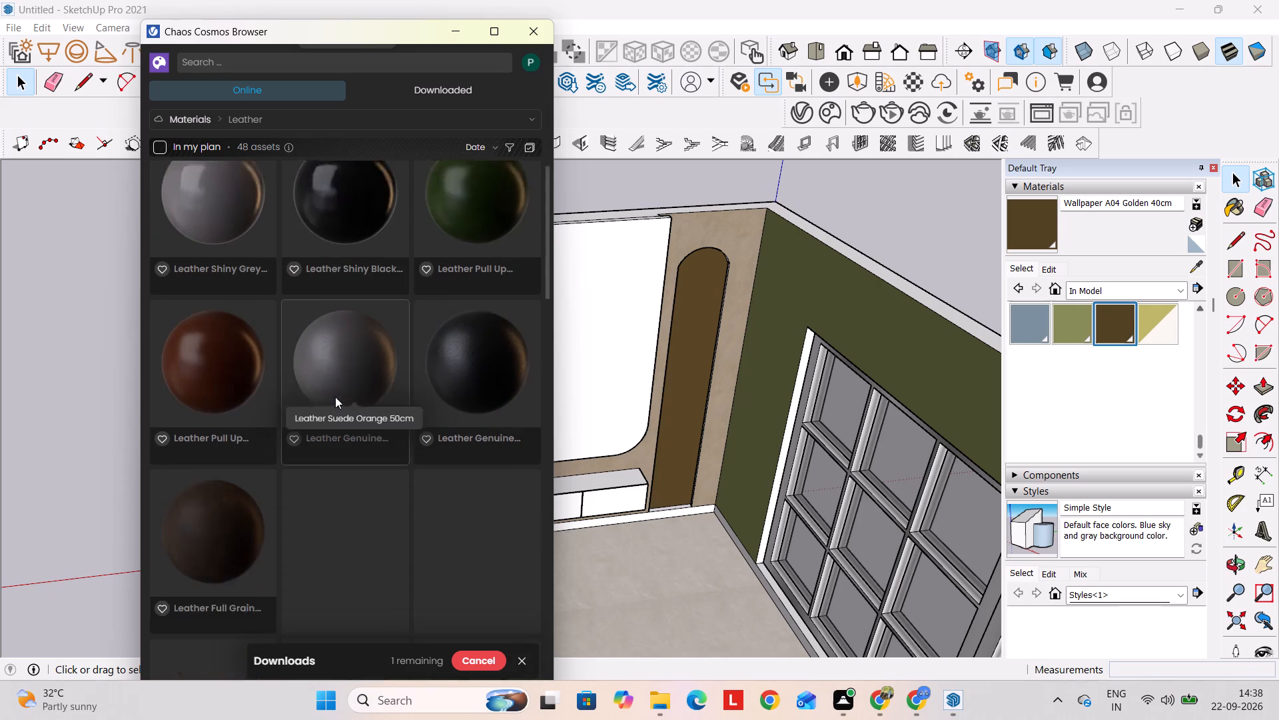
scroll(335, 397, "down", 4)
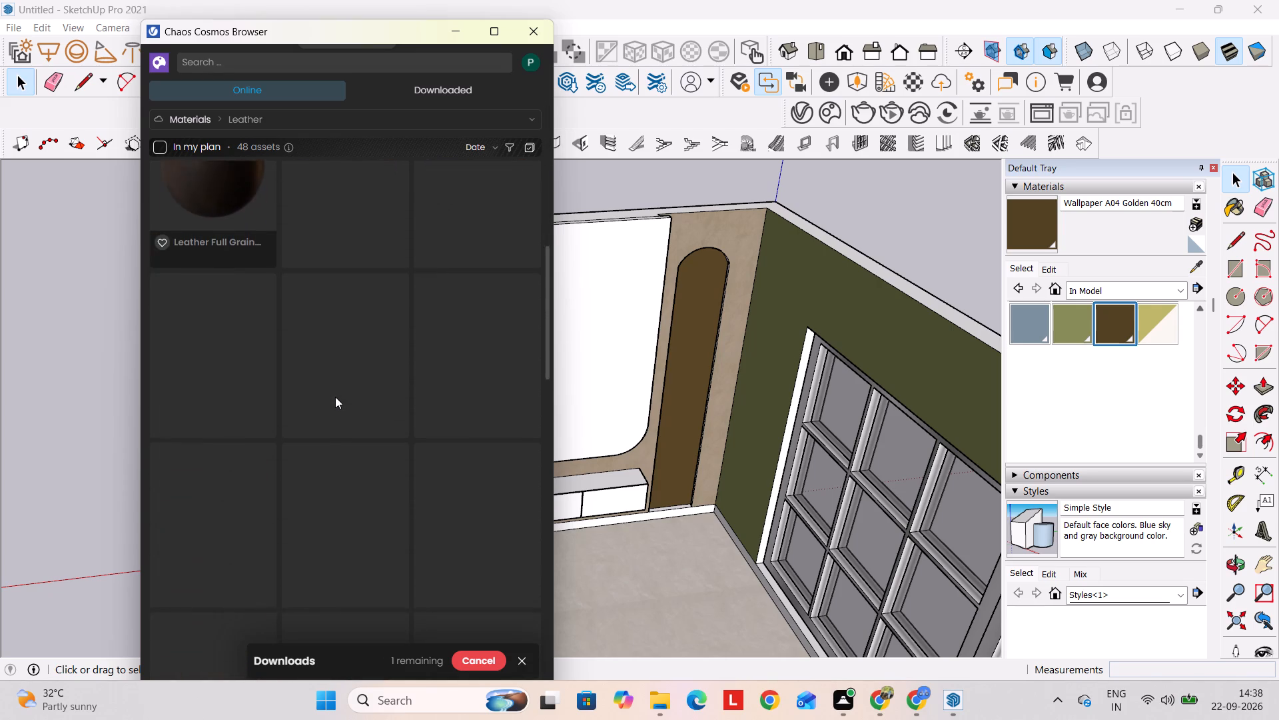
scroll(335, 397, "down", 2)
scroll(335, 397, "up", 12)
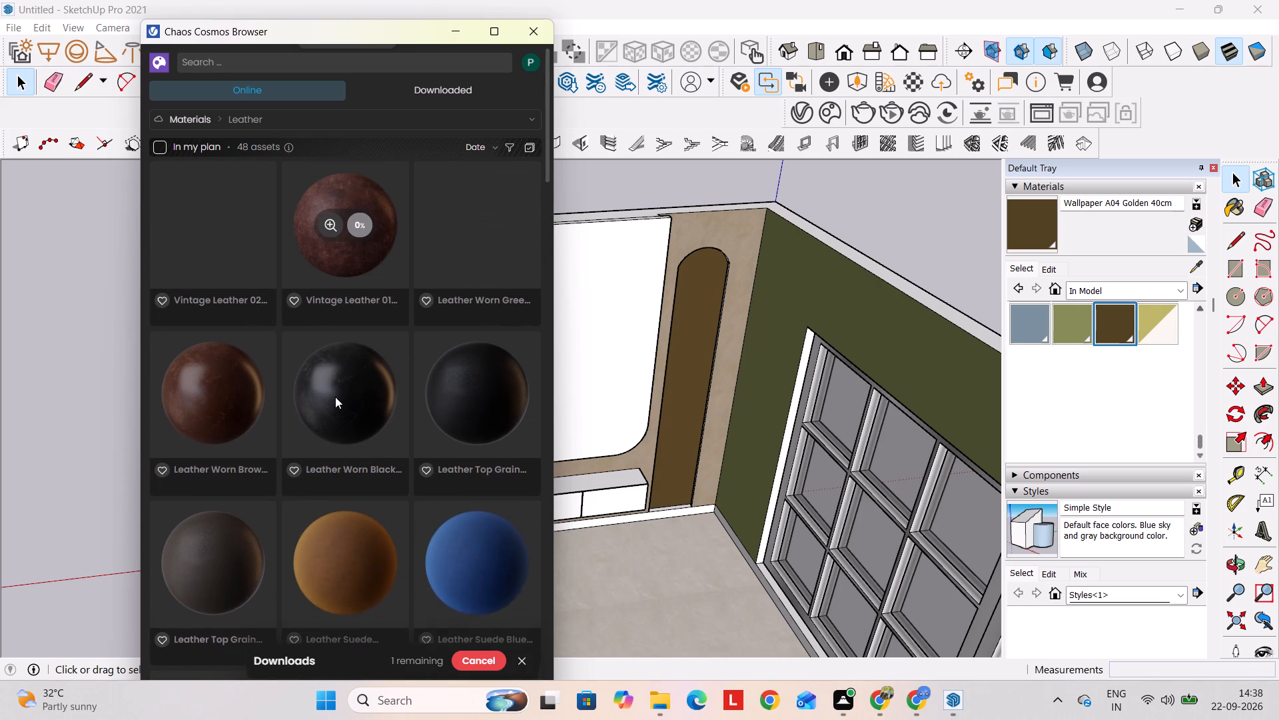
scroll(335, 397, "up", 6)
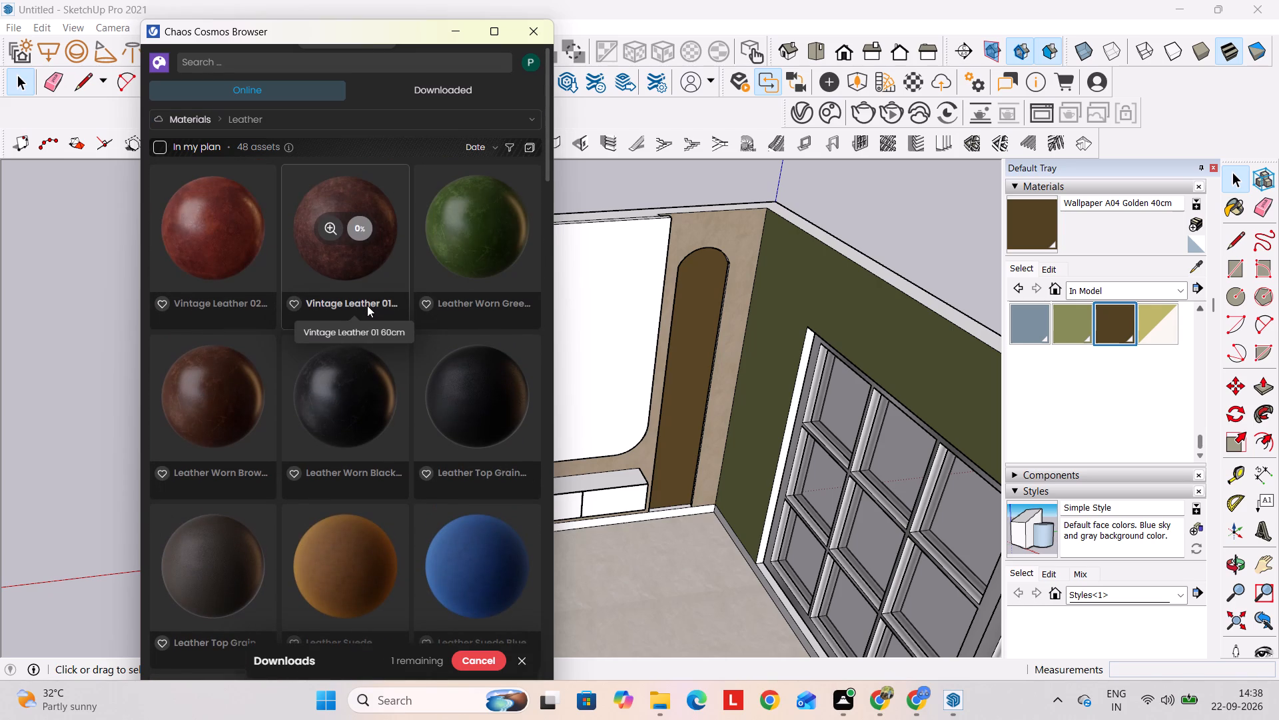
scroll(367, 305, "down", 1)
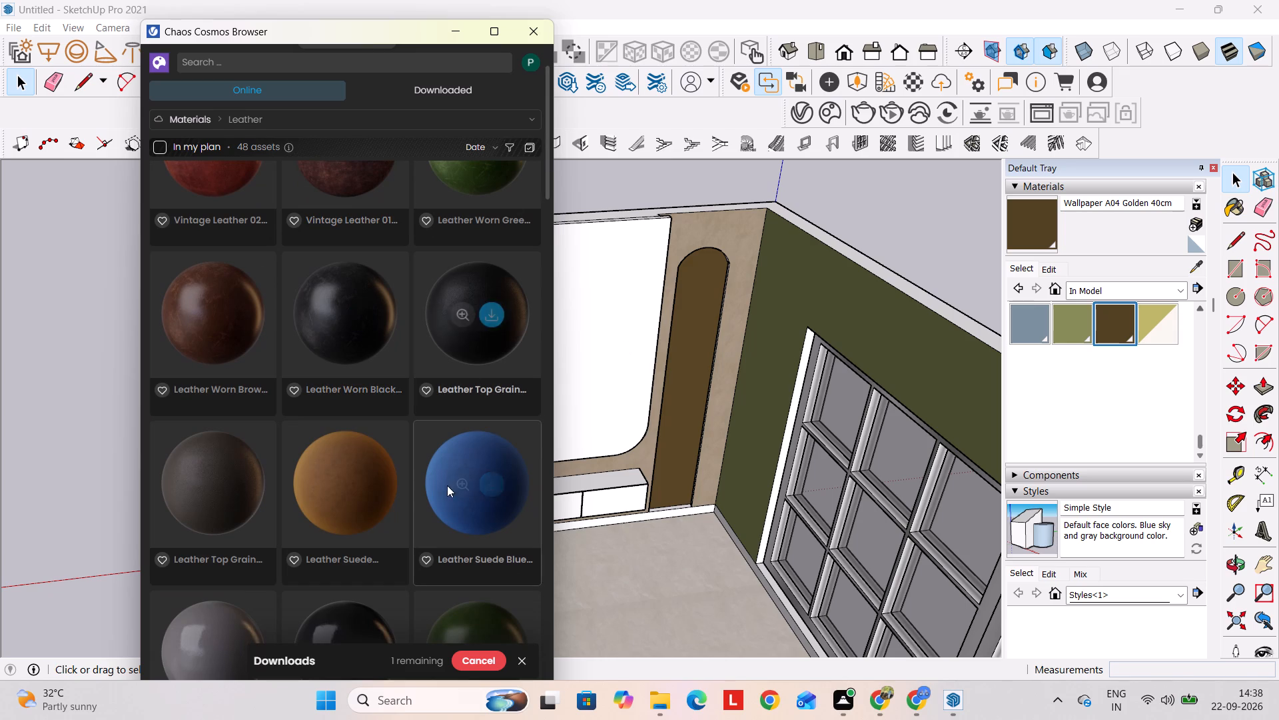
left_click(490, 489)
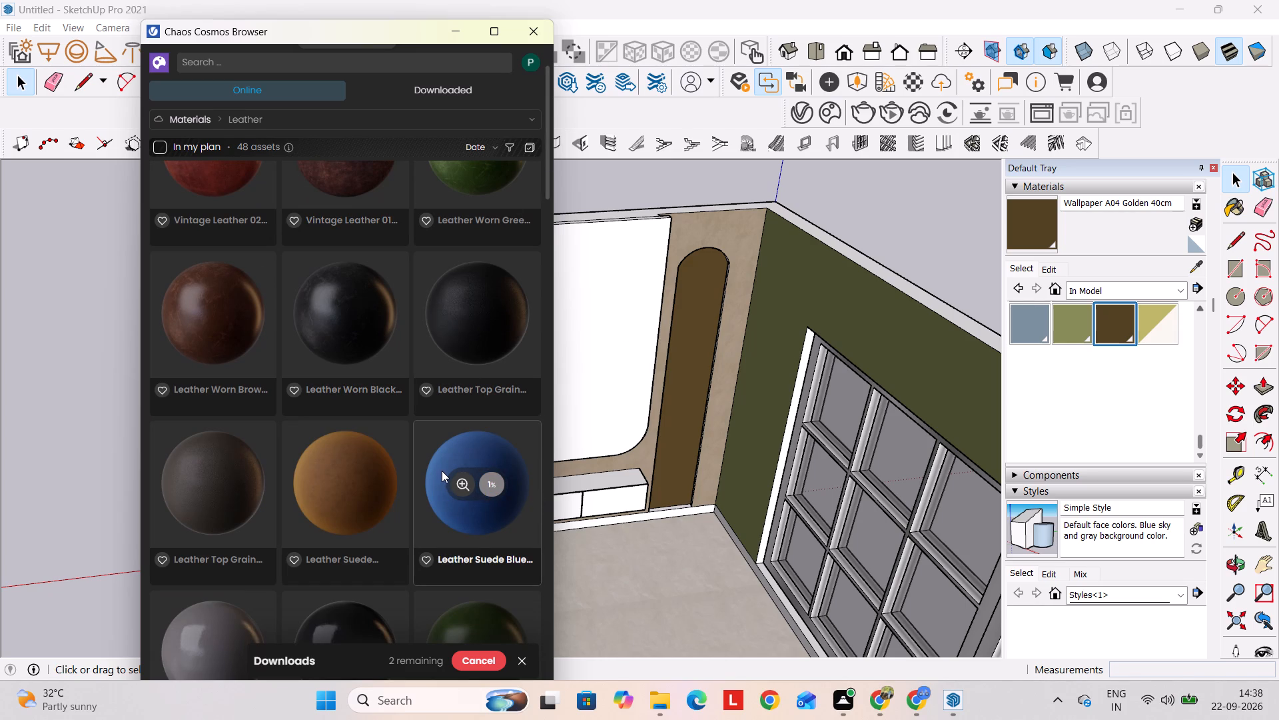
Download the dark Stucco Shadow material from the Stone category of Cosmos materials.
left_click(240, 116)
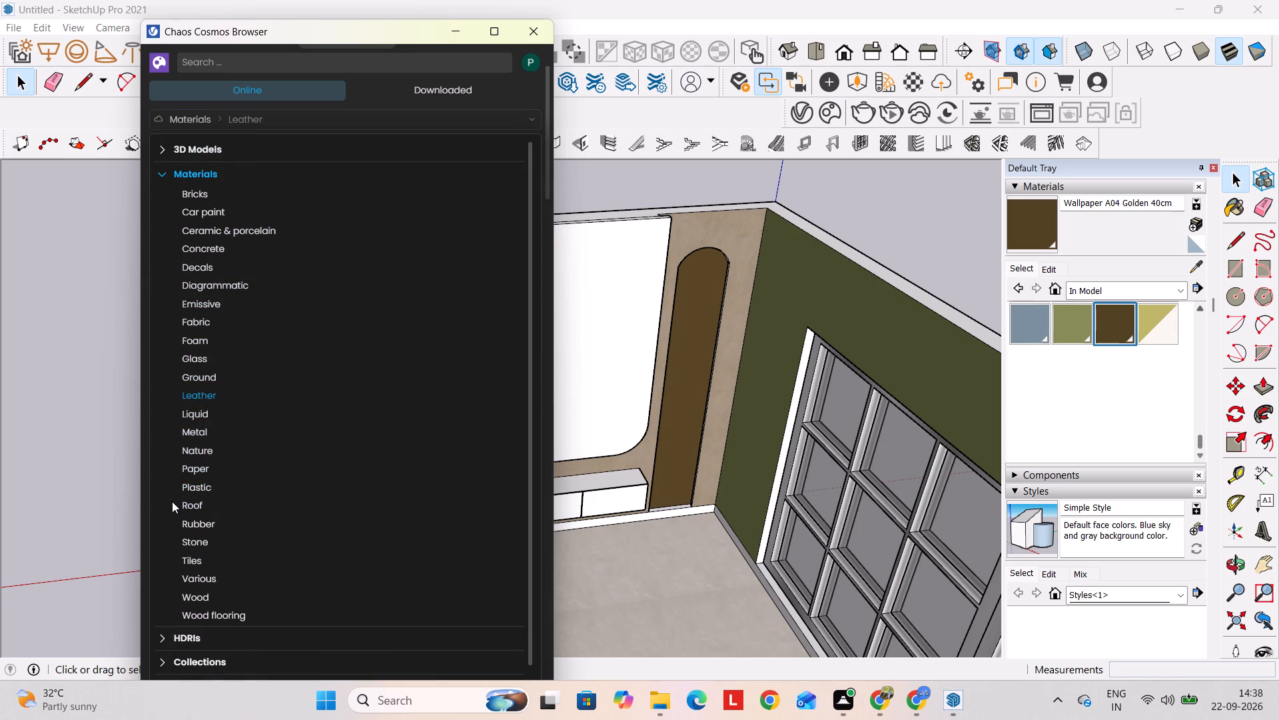
left_click(210, 541)
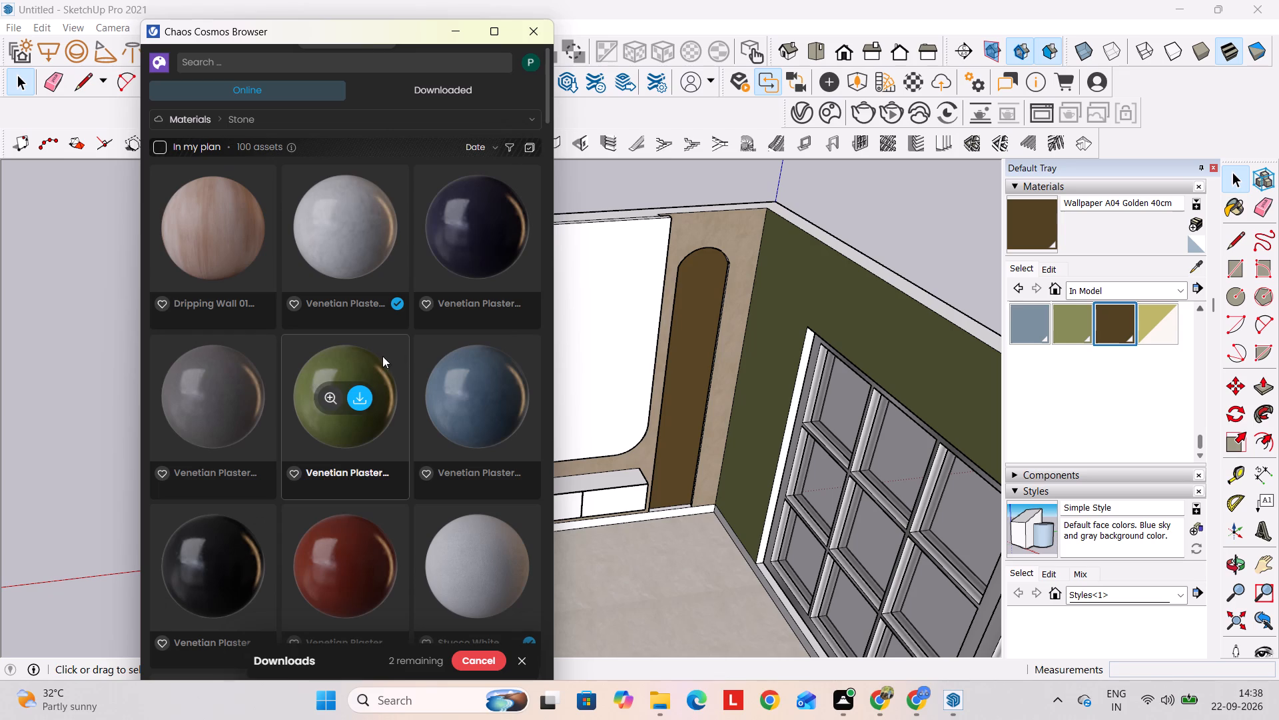
scroll(316, 262, "down", 3)
scroll(320, 377, "down", 2)
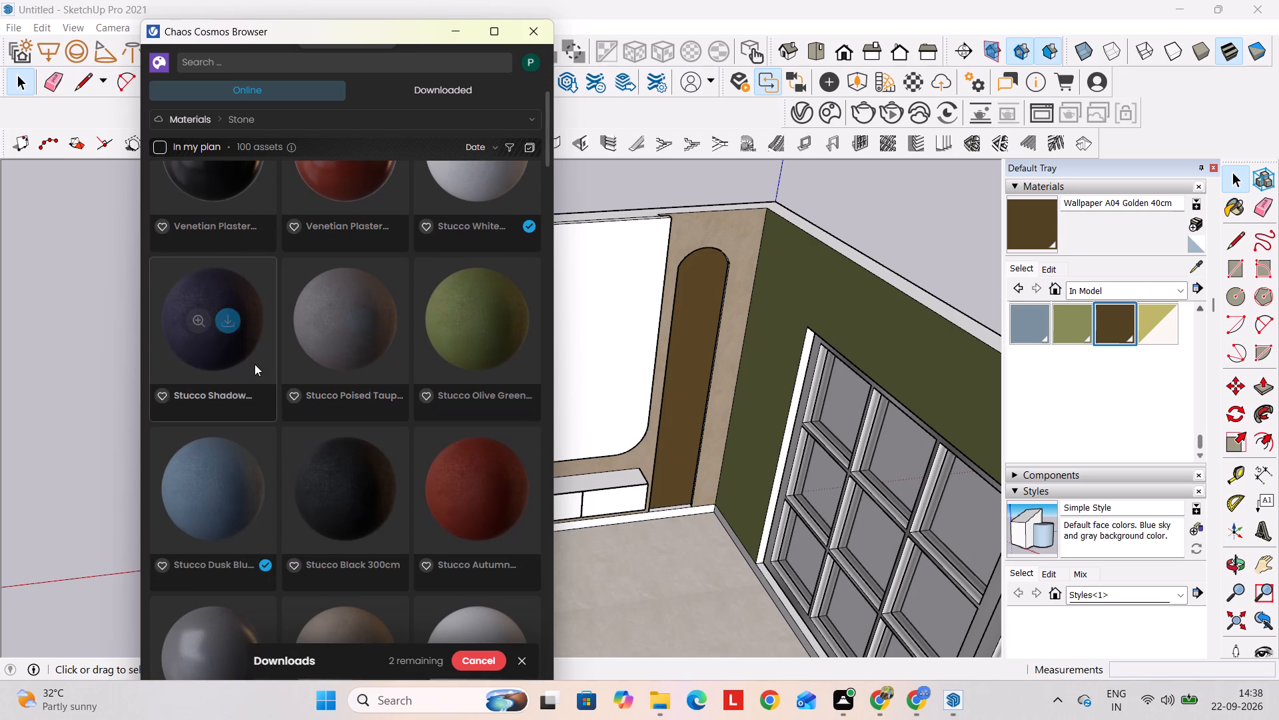
left_click(228, 316)
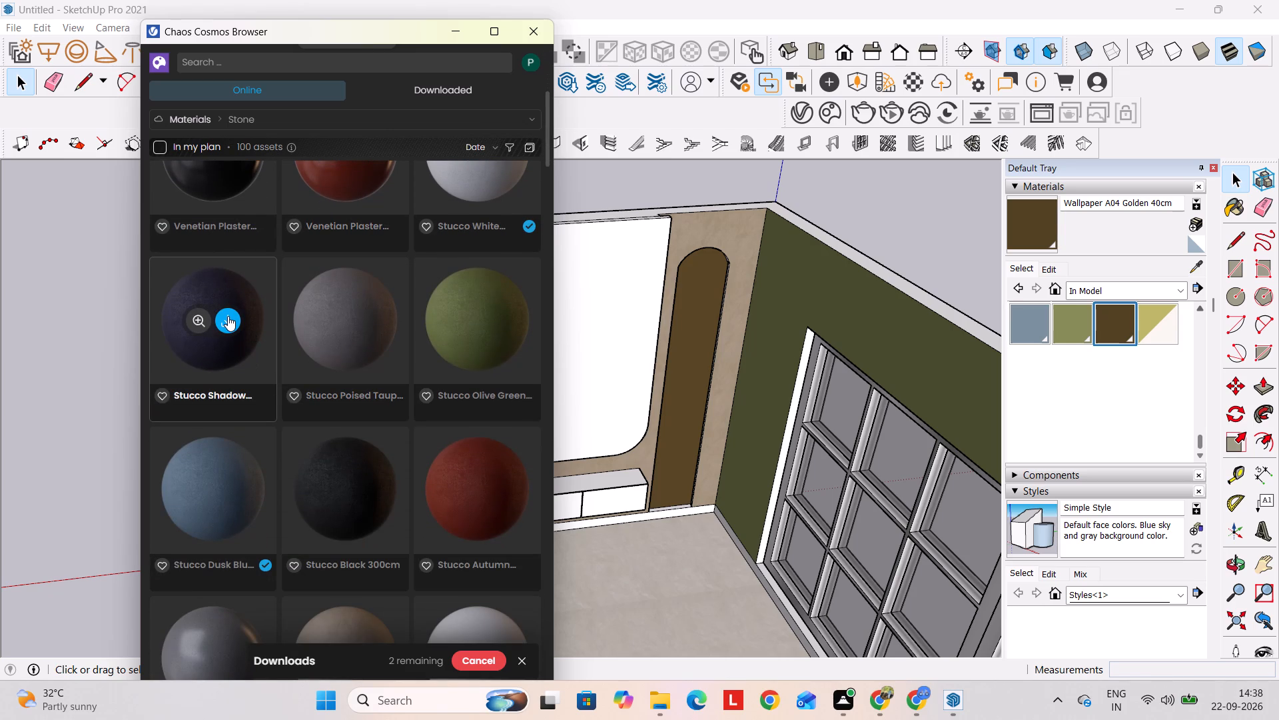
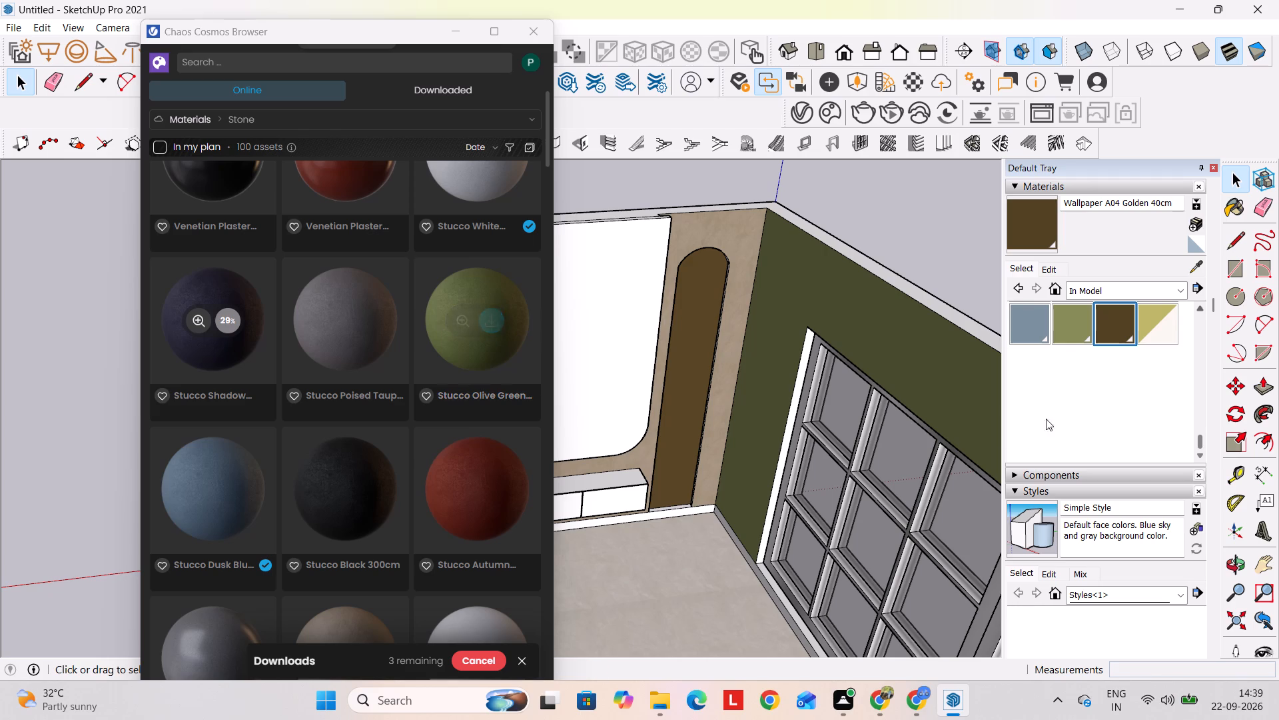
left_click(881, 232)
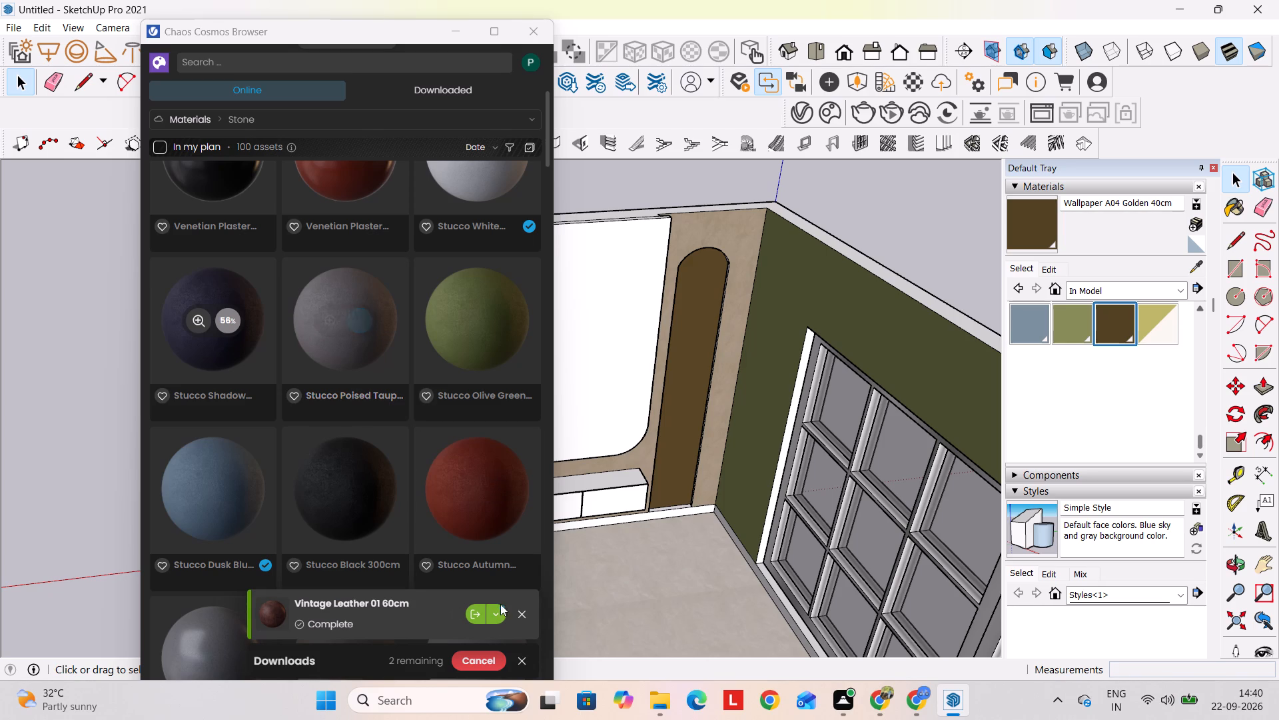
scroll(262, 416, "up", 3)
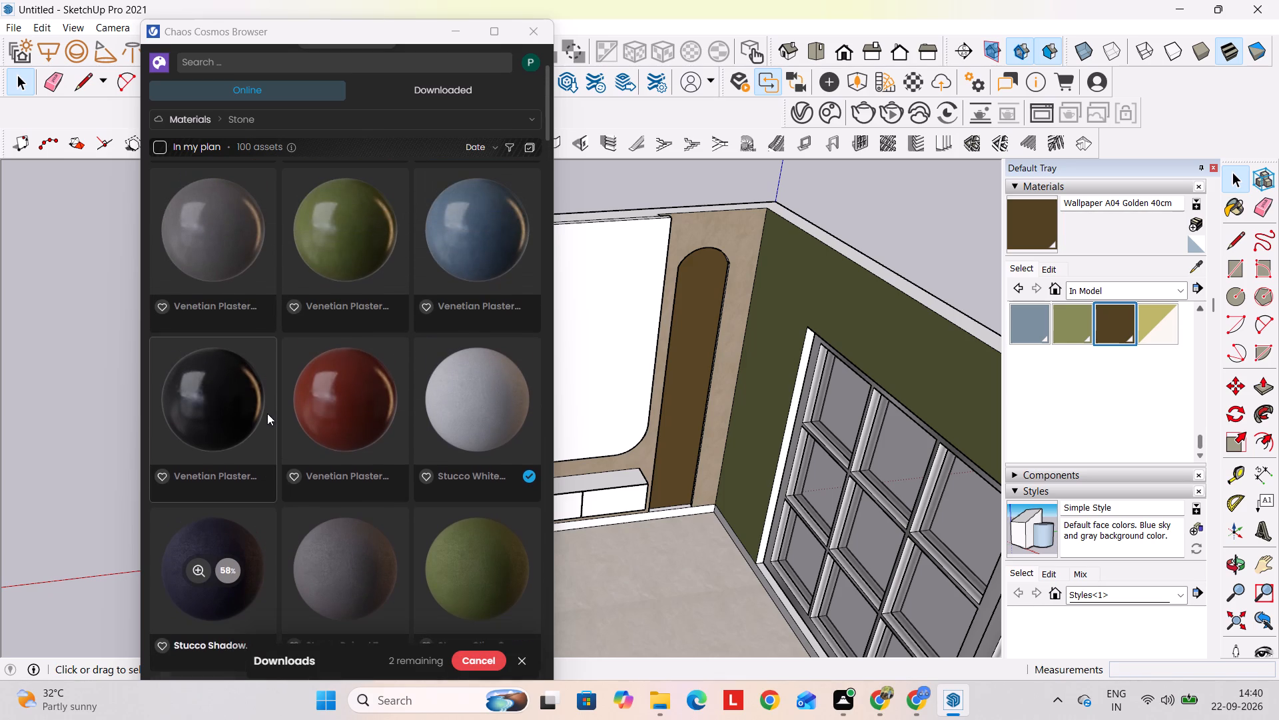
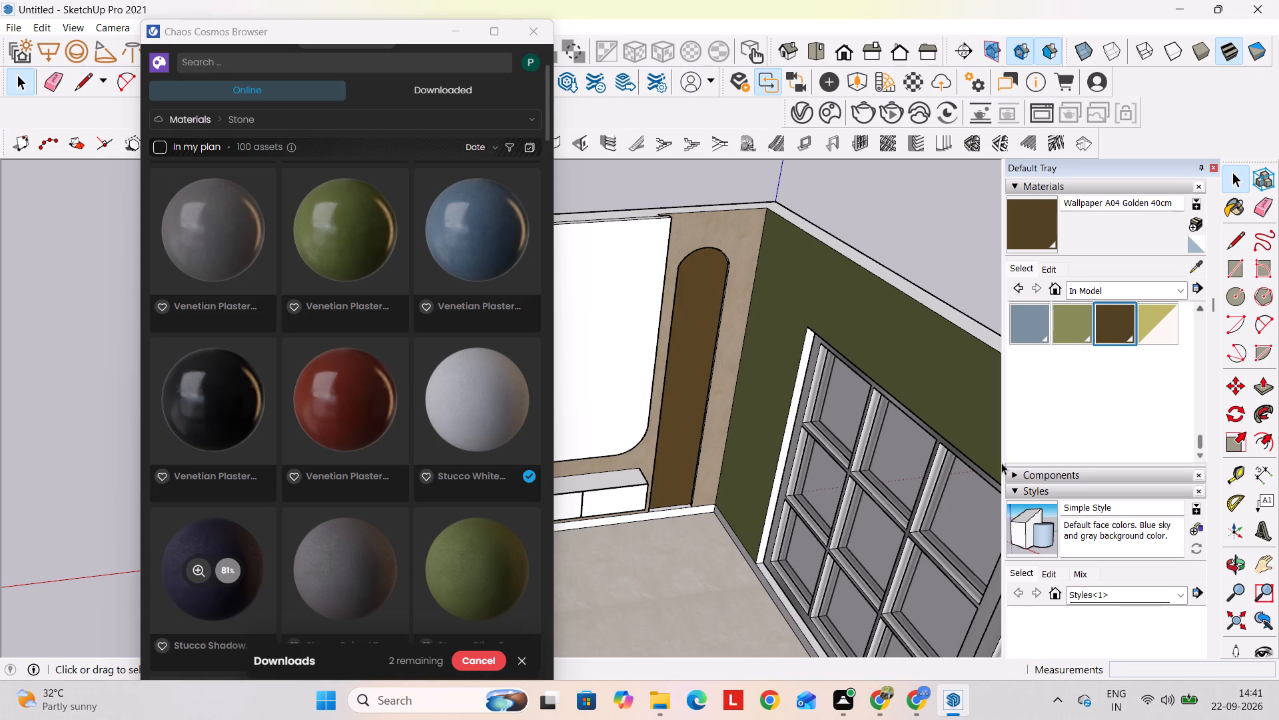
Import the Stucco Shadow 300cm material from Cosmos and locate it among the in-model materials.
left_click(904, 211)
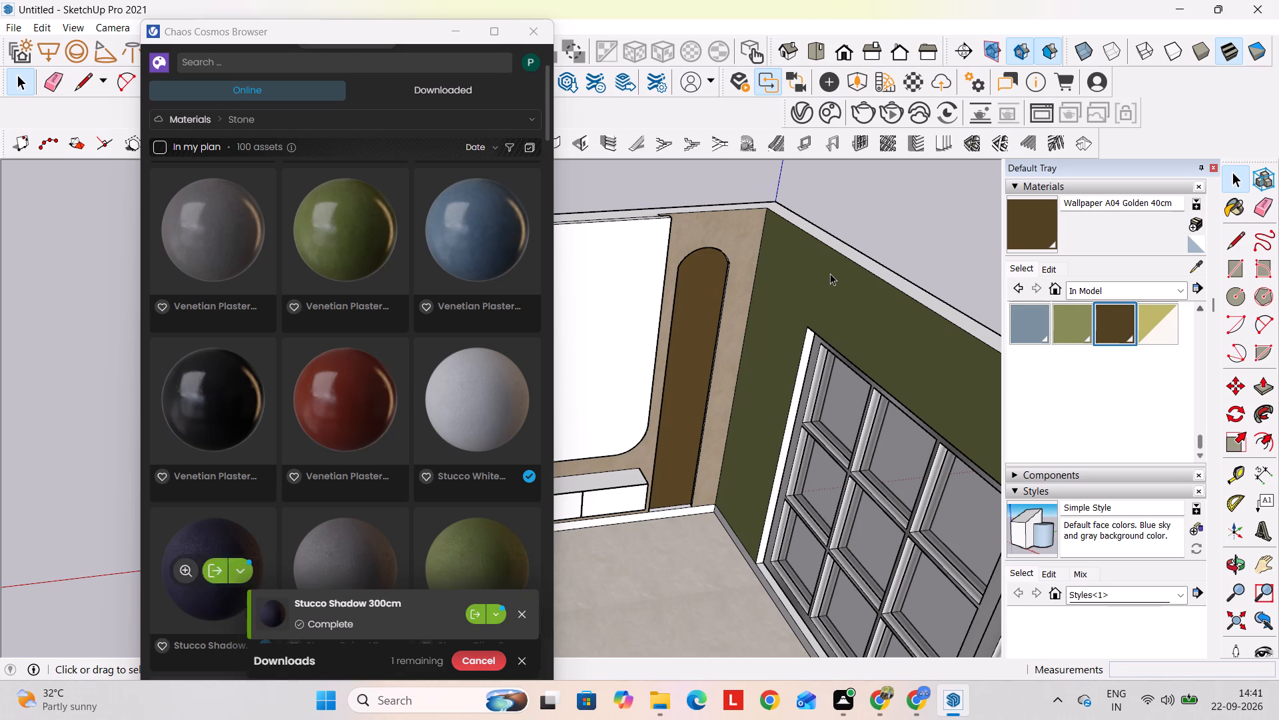
left_click(474, 615)
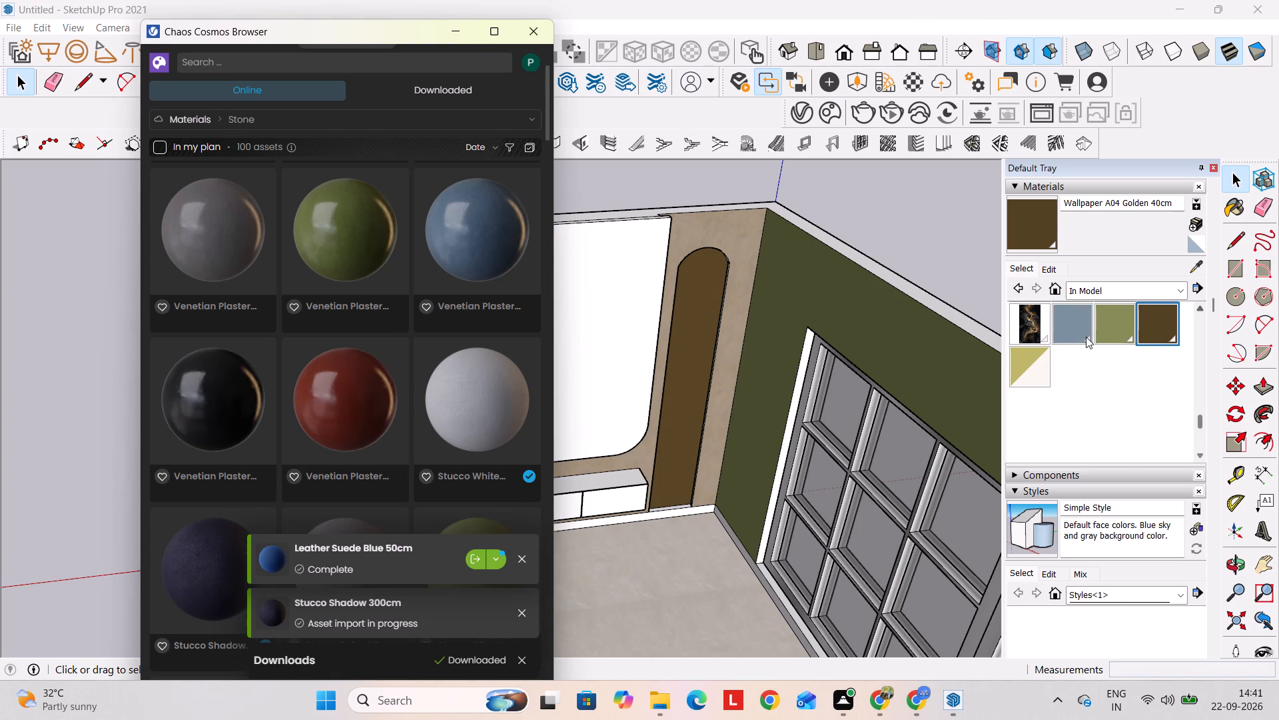
scroll(1086, 337, "up", 1)
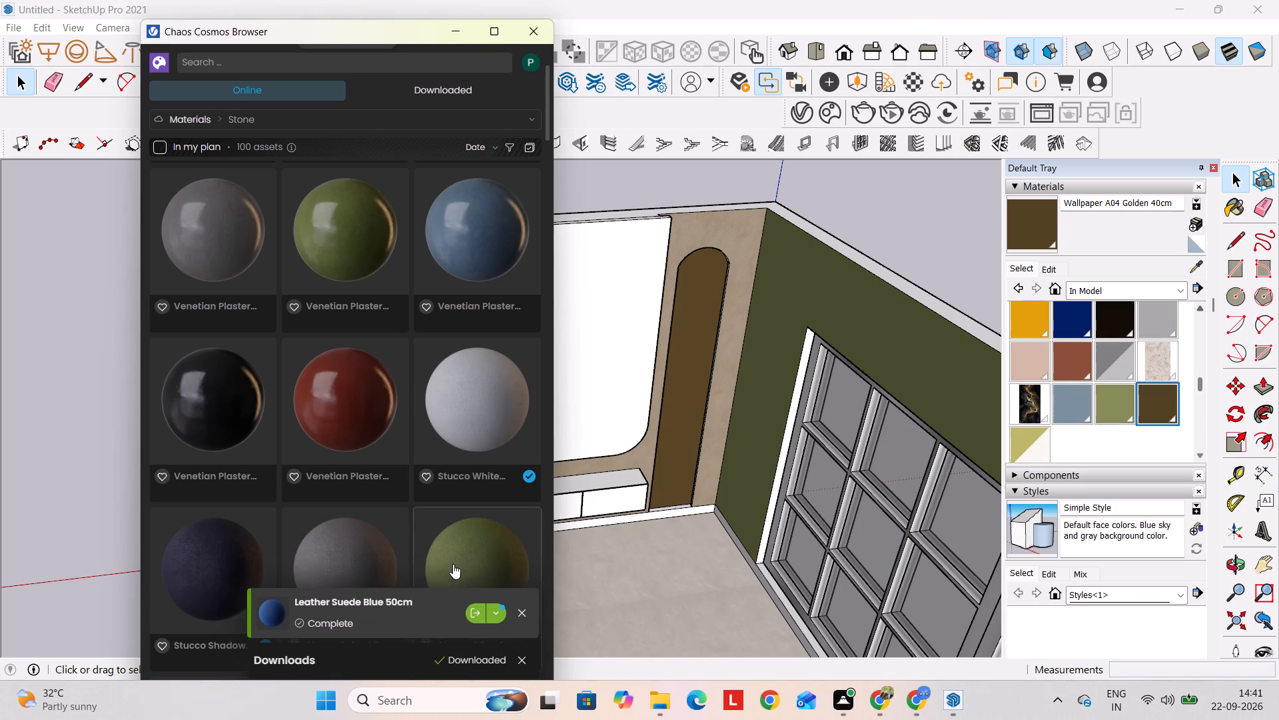
scroll(1090, 377, "up", 3)
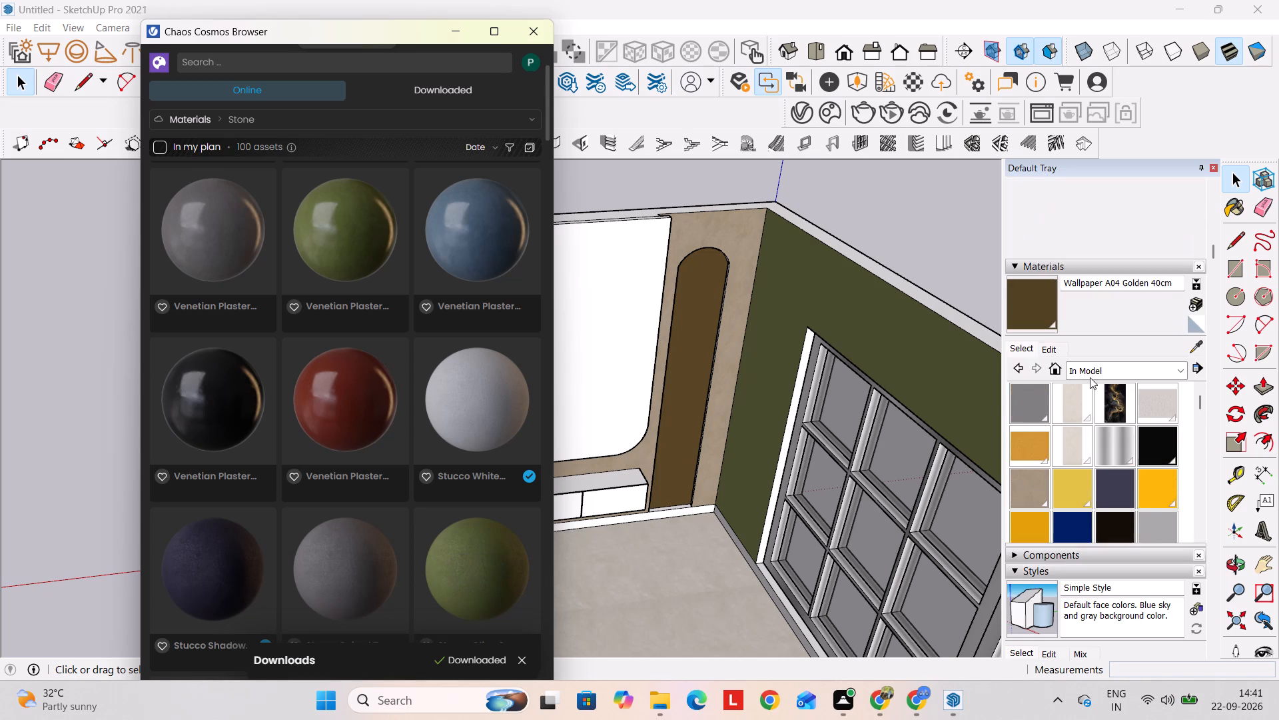
scroll(1113, 403, "up", 1)
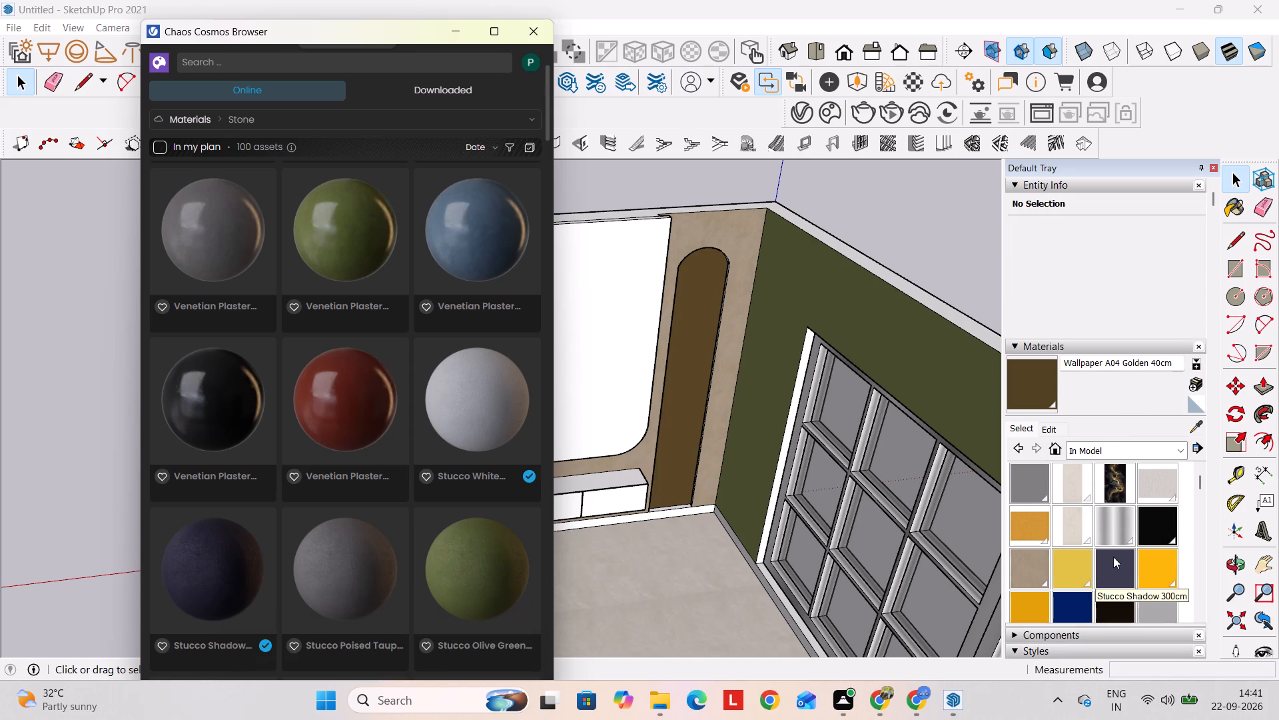
scroll(1113, 557, "down", 1)
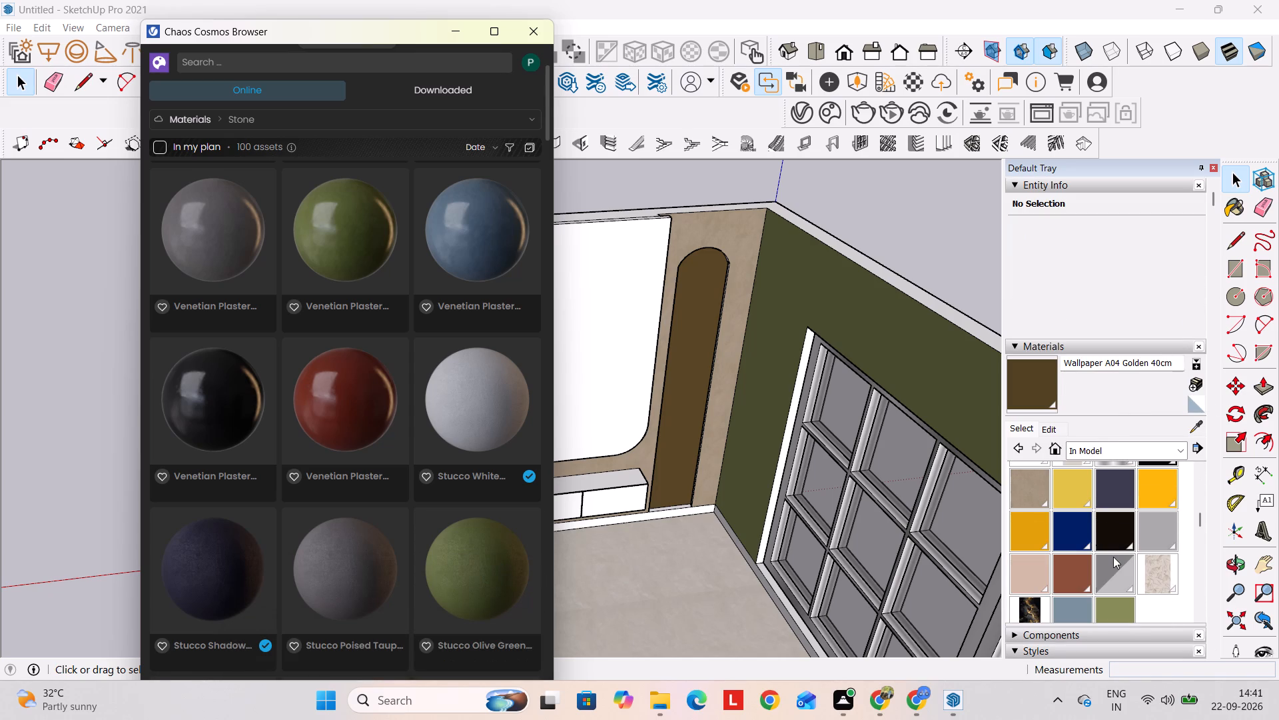
scroll(1113, 557, "down", 1)
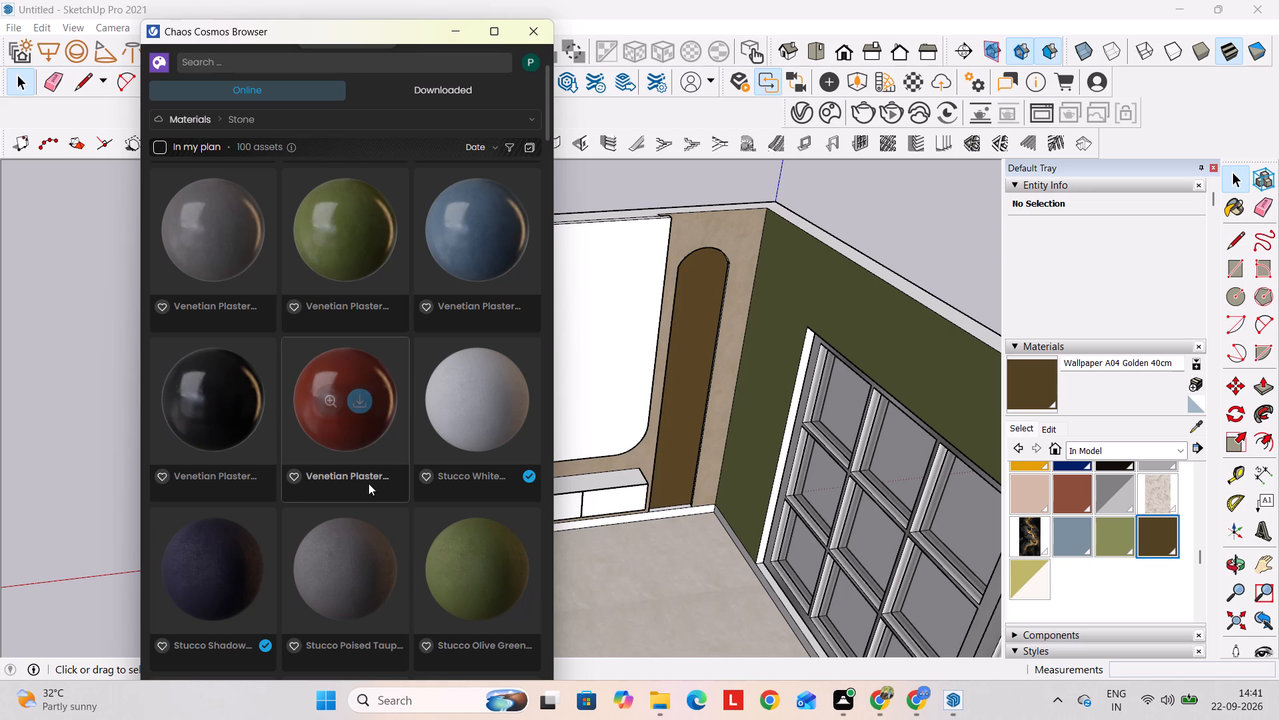
Apply the Stucco Shadow 300cm material to the white rounded panel face between the two arched niches.
left_click(205, 549)
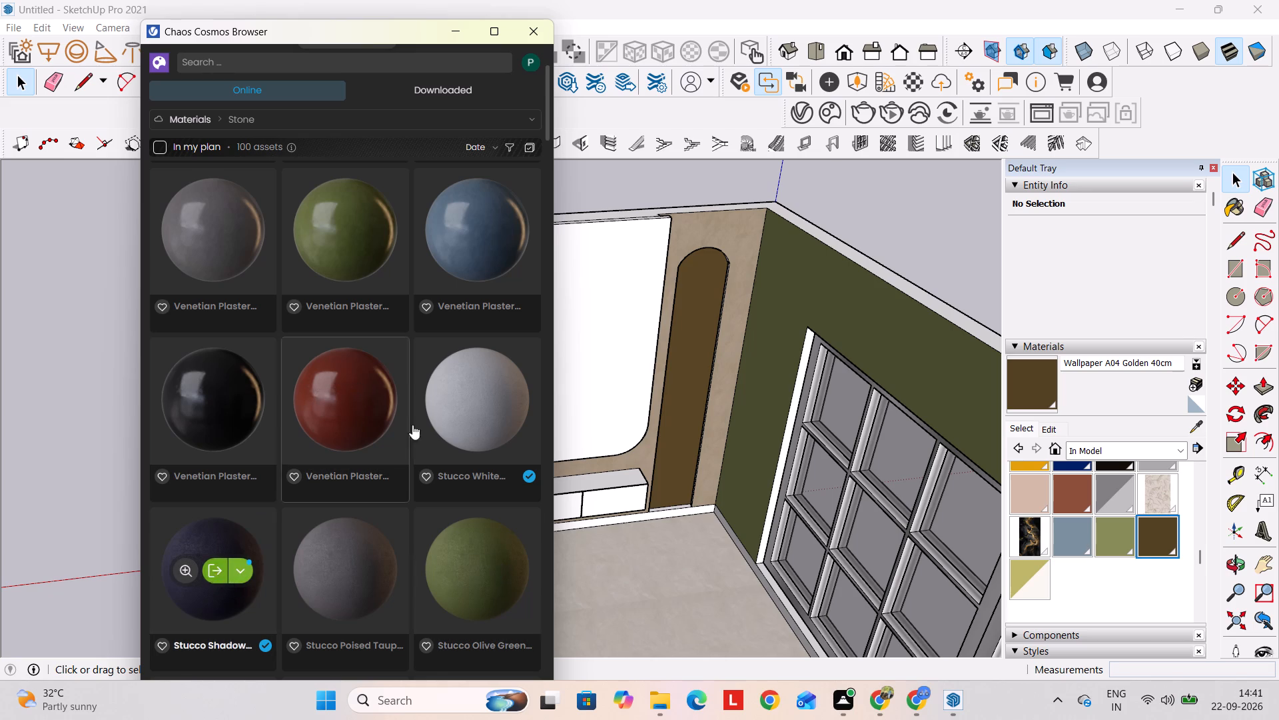
left_click(793, 117)
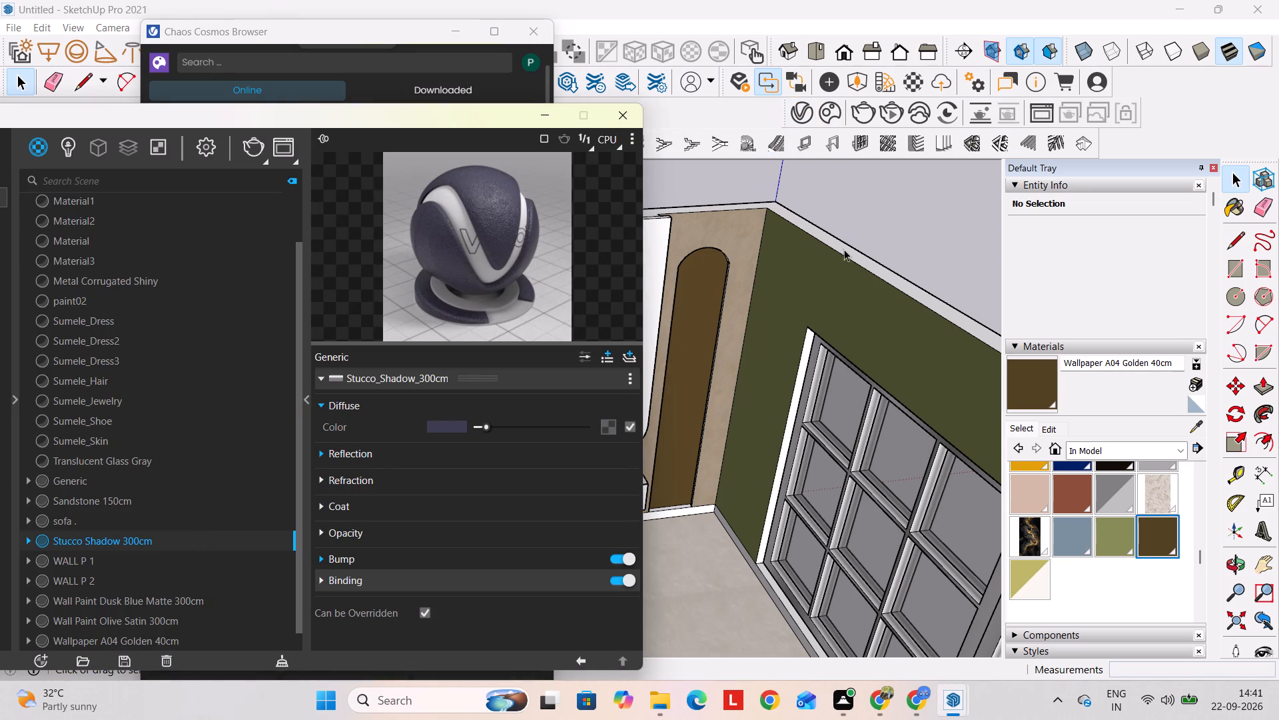
middle_click_drag(796, 282, 1038, 280, "shift")
left_click(778, 363)
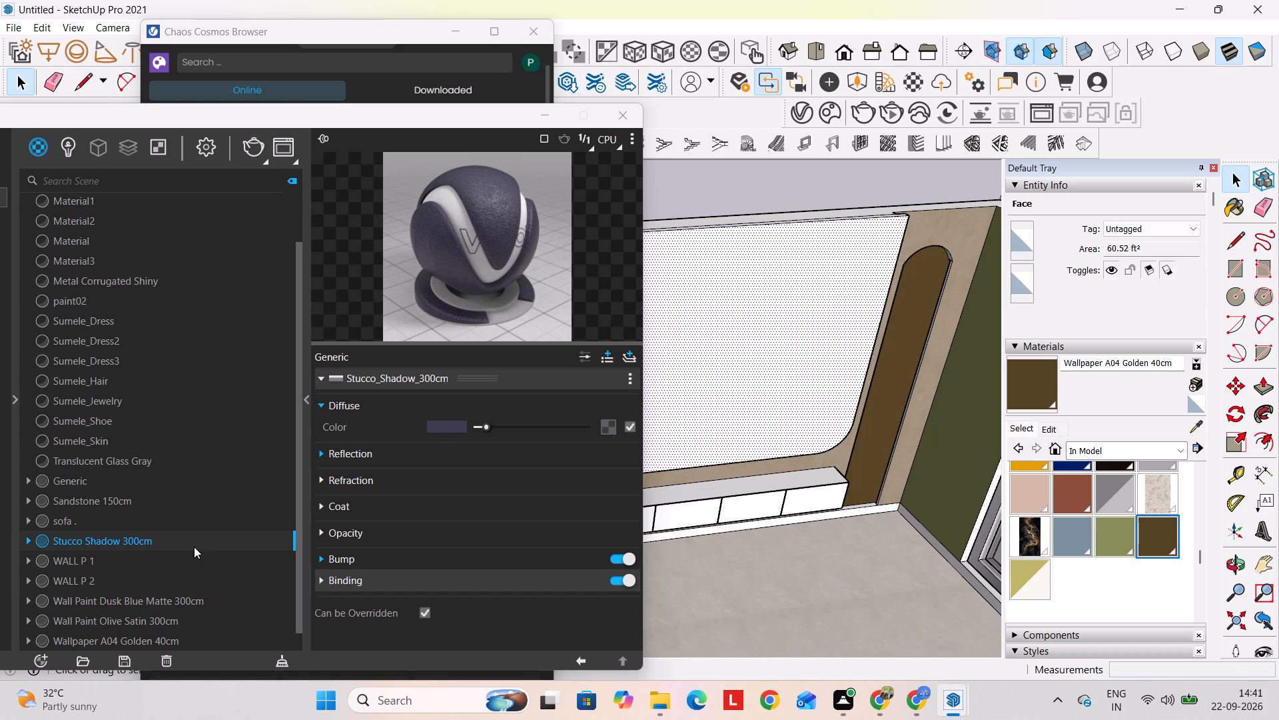
right_click(193, 544)
left_click(240, 363)
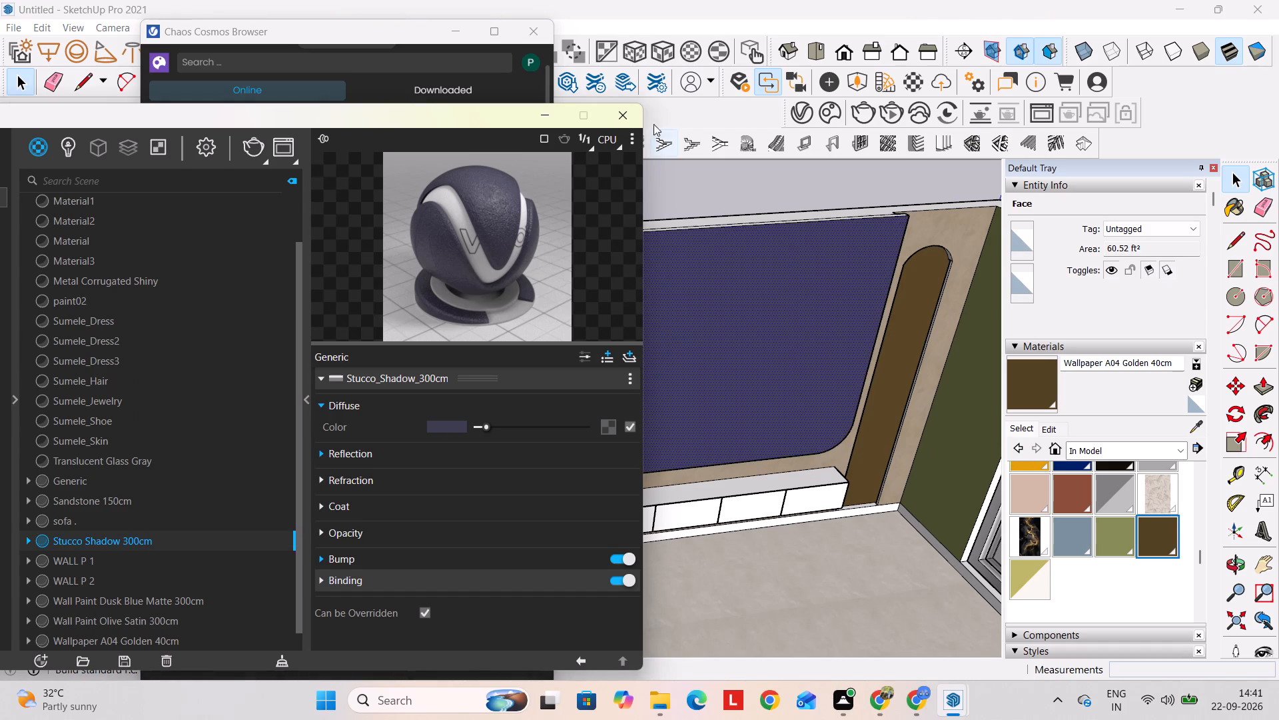
left_click(631, 111)
left_click(673, 176)
middle_click_drag(755, 441, 713, 441)
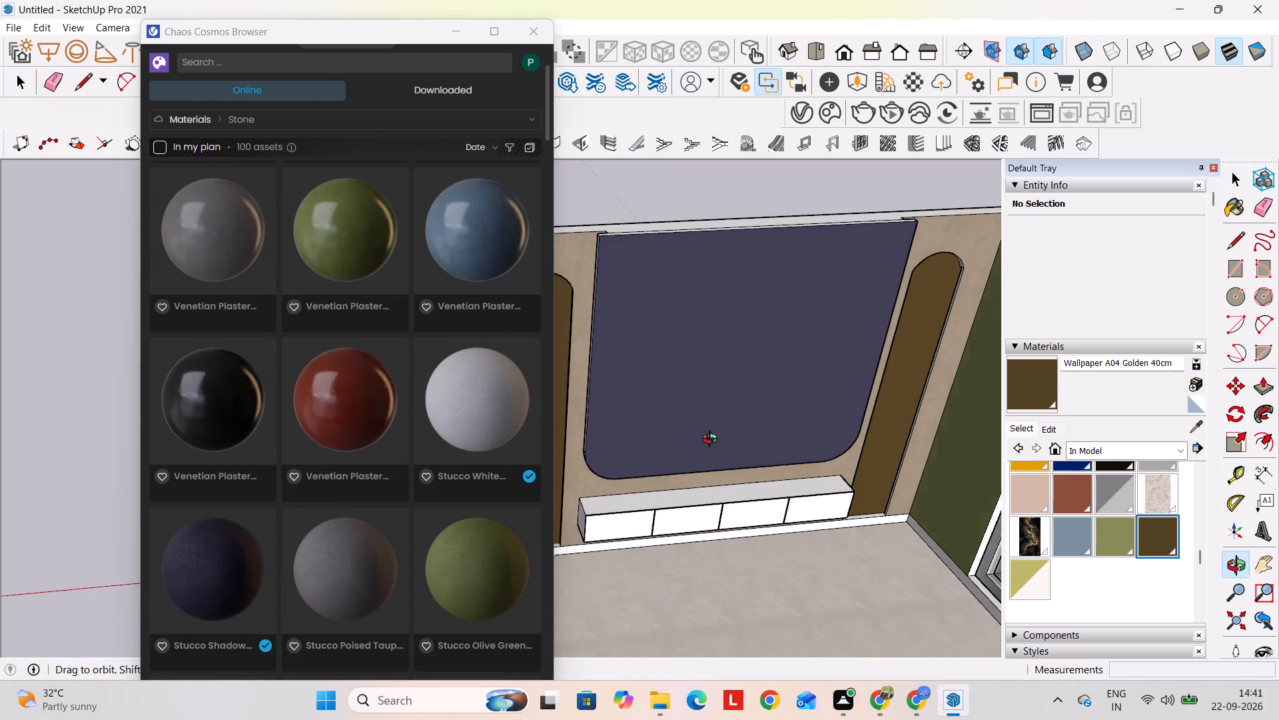
middle_click_drag(713, 441, 646, 367)
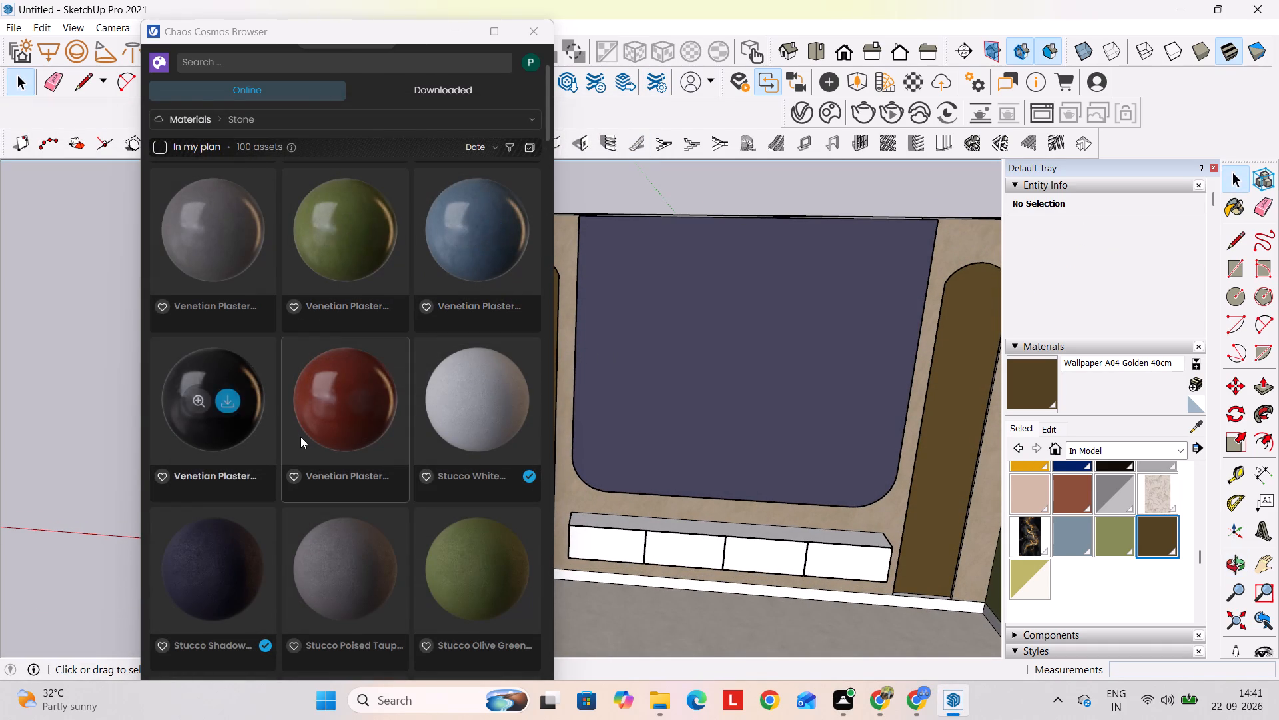
Browse further through the Cosmos stone materials and close the browser.
scroll(300, 443, "down", 4)
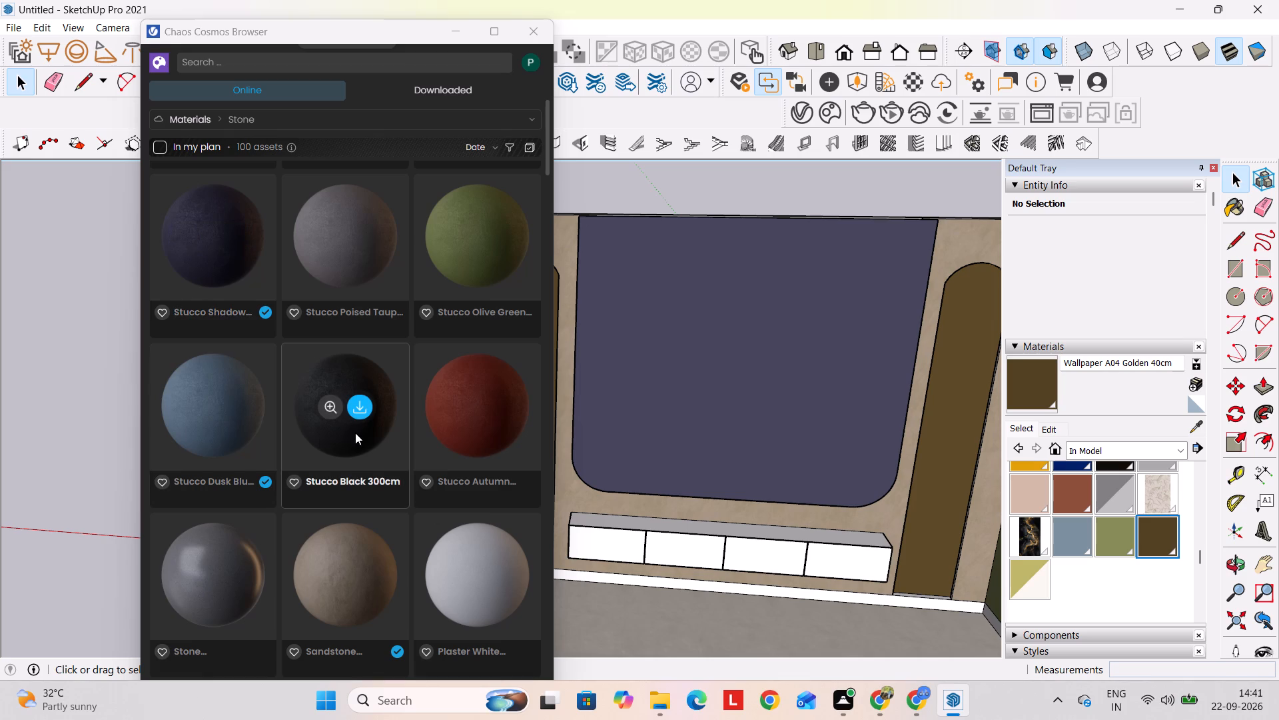
scroll(356, 432, "down", 1)
left_click(548, 31)
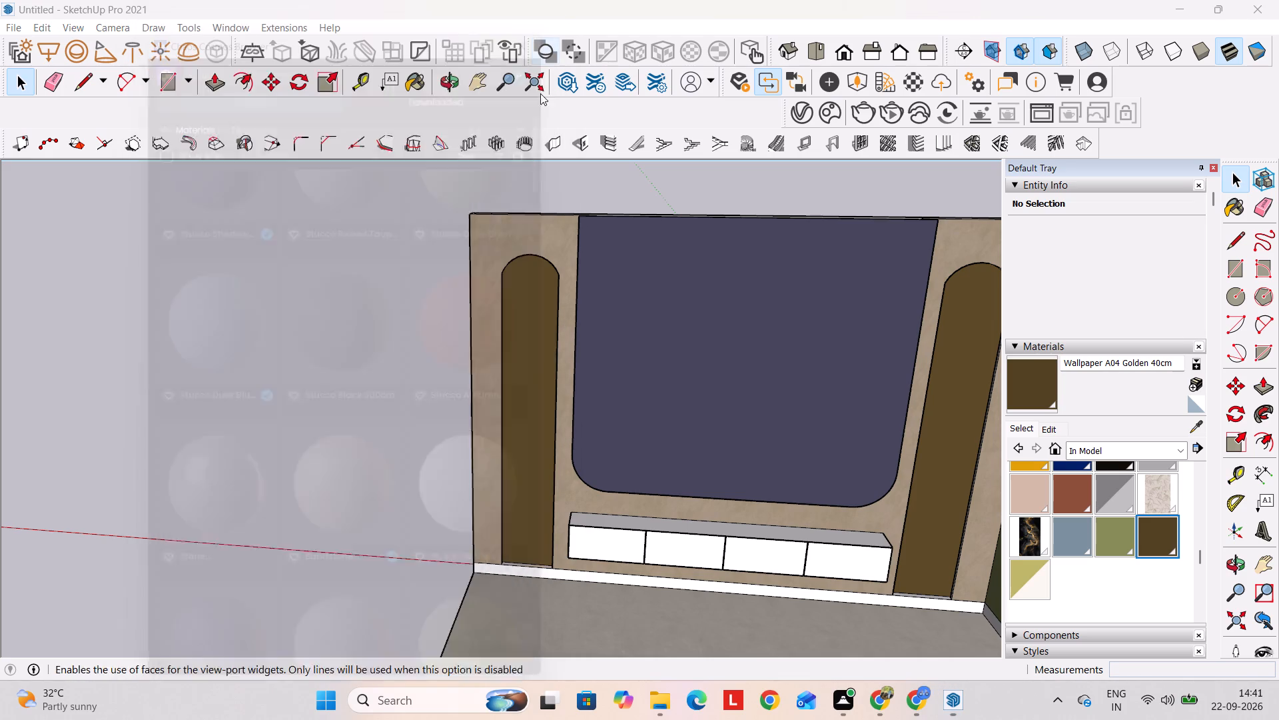
left_click(613, 175)
Sample Stucco Shadow 300cm from the panel face and paint the panel's outer side edge and adjoining rounded lower corner with it.
middle_click_drag(681, 295, 518, 316)
middle_click_drag(495, 391, 608, 371)
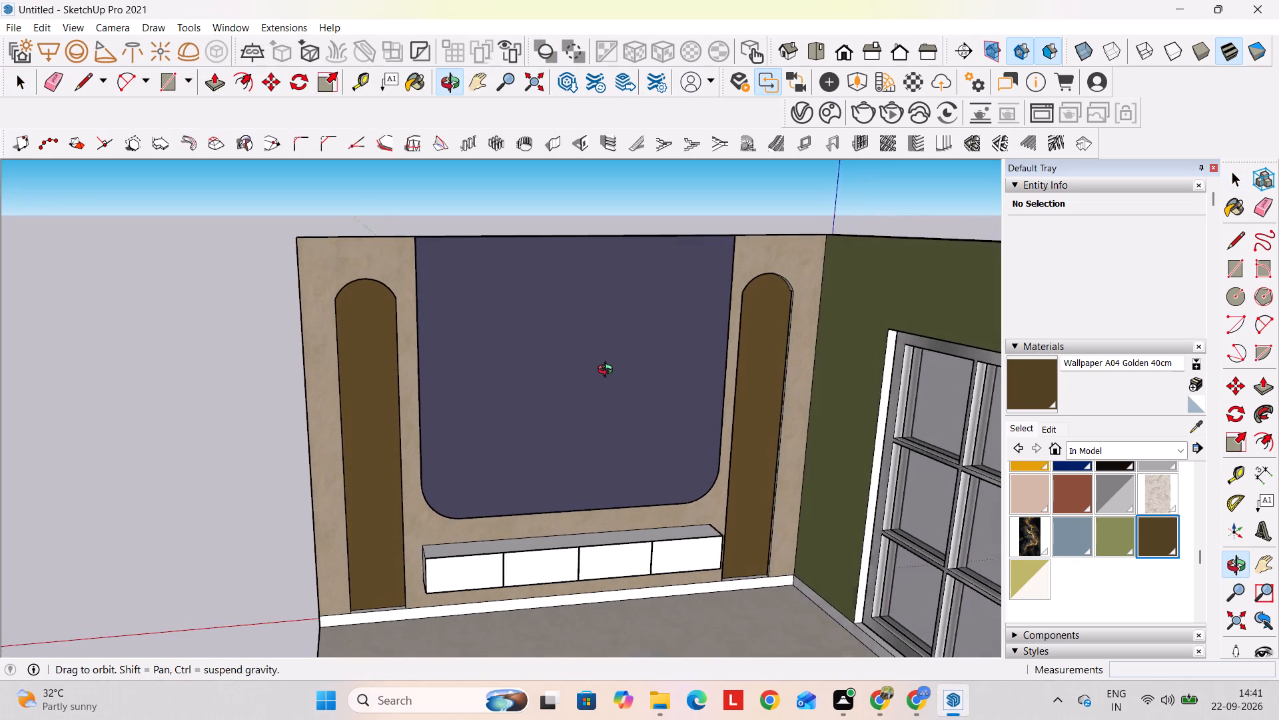
middle_click_drag(608, 371, 613, 372)
middle_click_drag(457, 406, 401, 405)
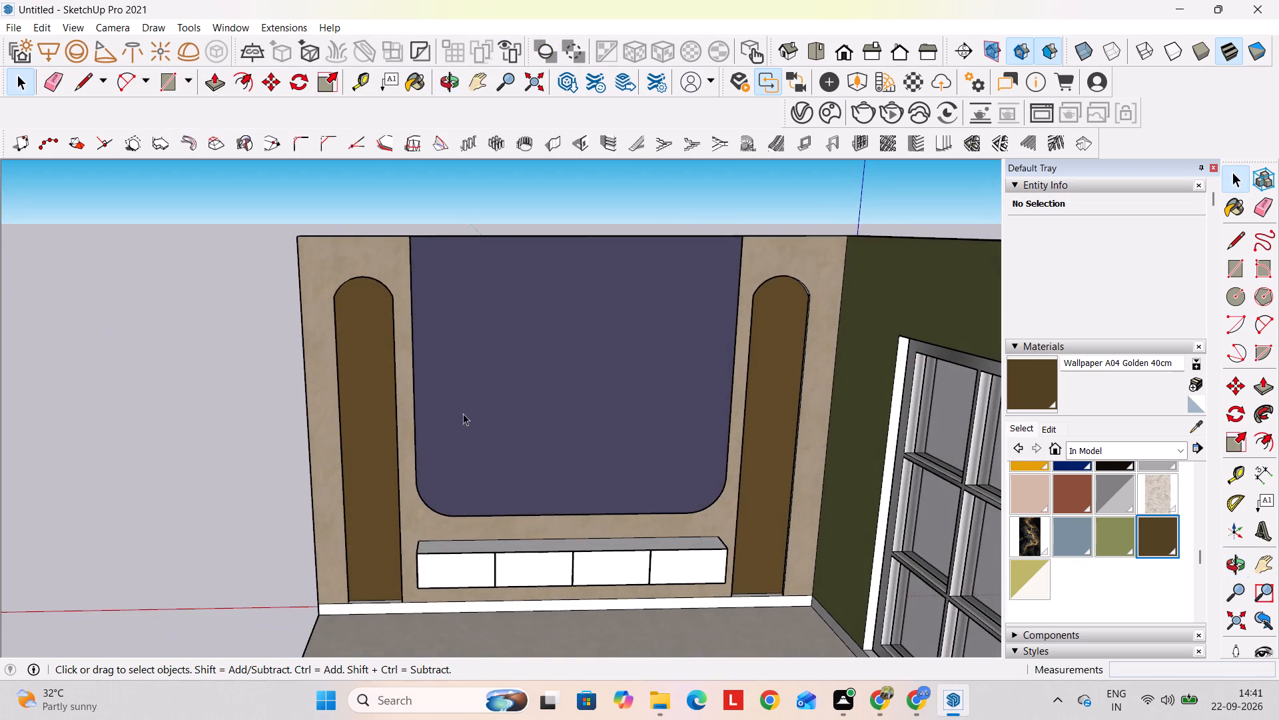
scroll(510, 418, "down", 3)
middle_click_drag(522, 459, 753, 535)
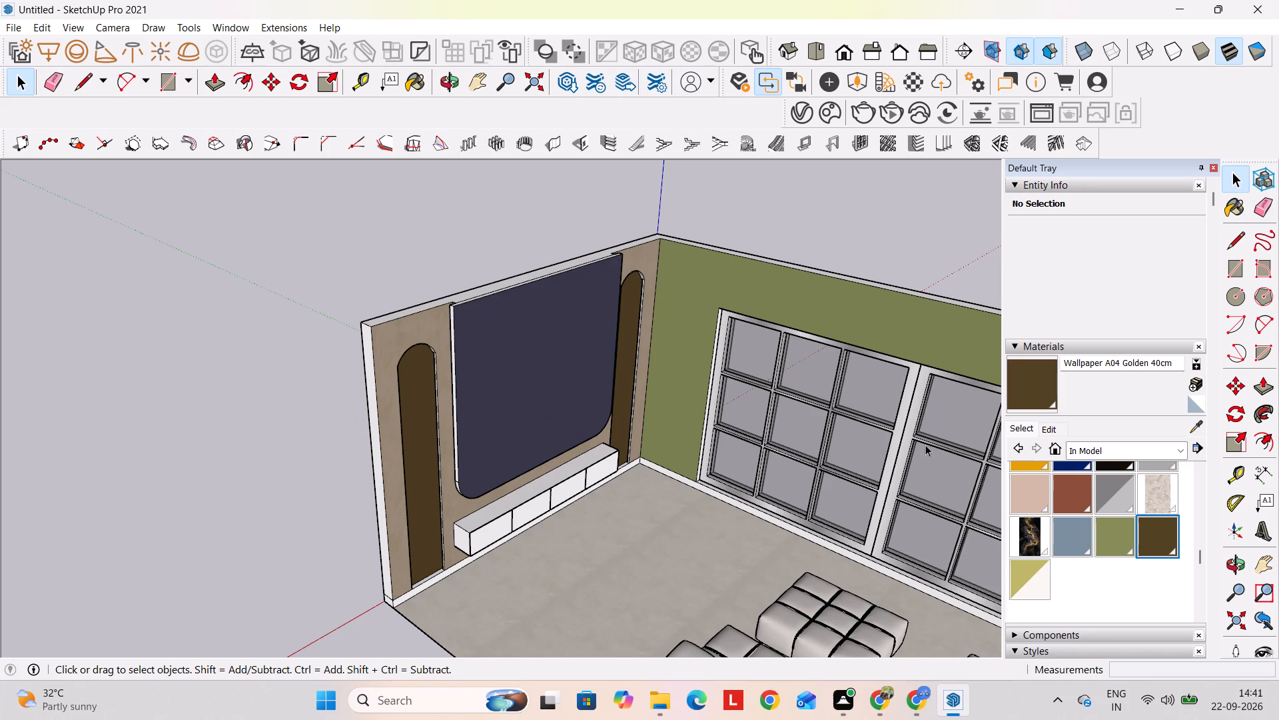
left_click(1199, 430)
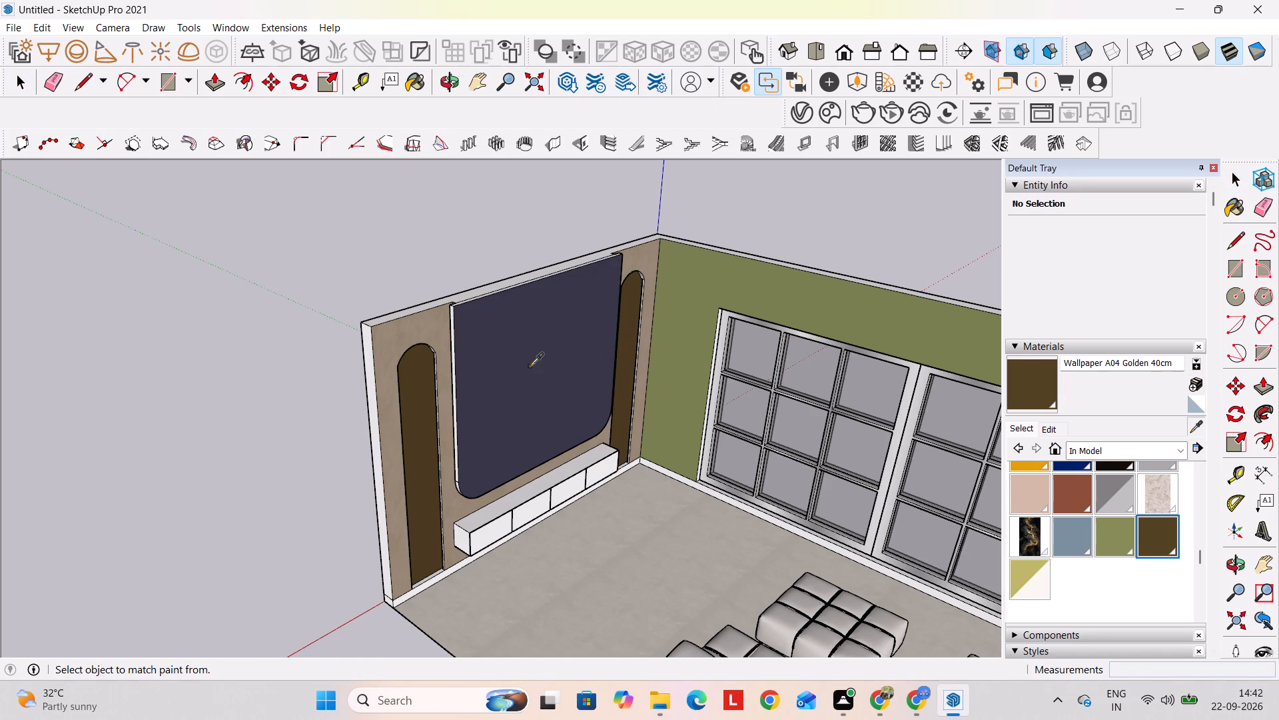
left_click(530, 366)
scroll(454, 381, "up", 11)
left_click(454, 383)
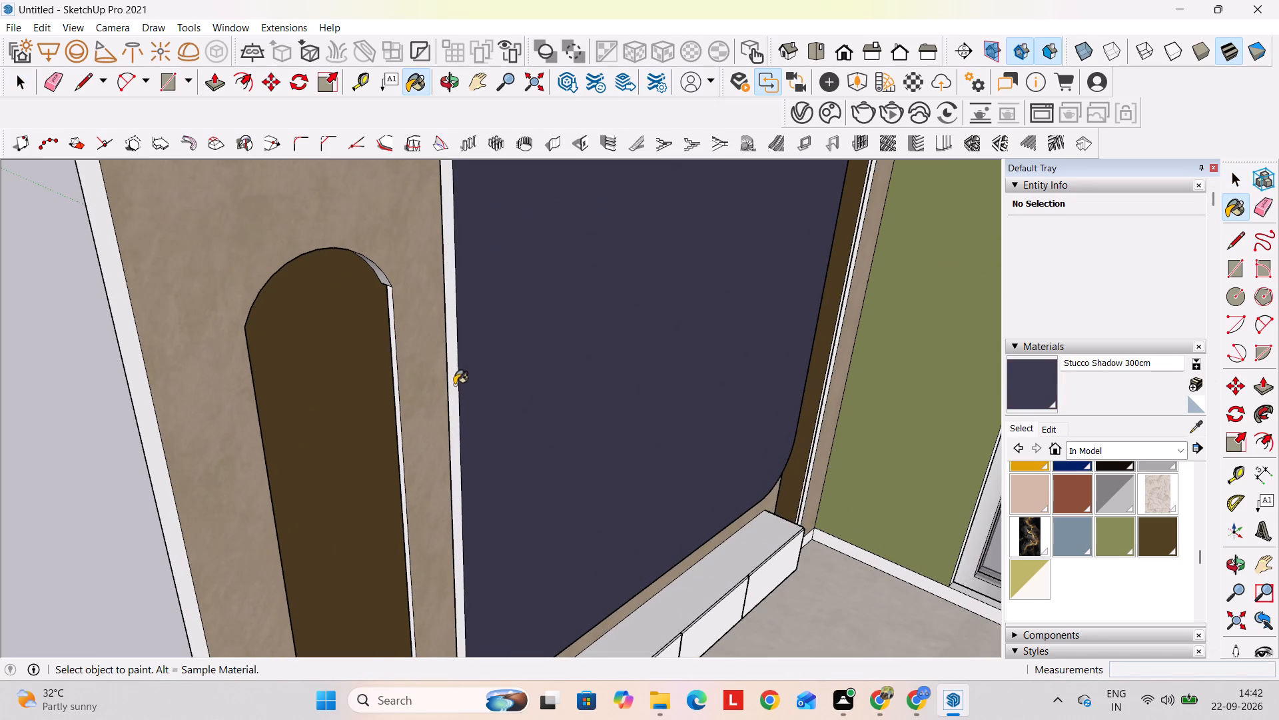
middle_click_drag(481, 445, 528, 229)
left_click(512, 489)
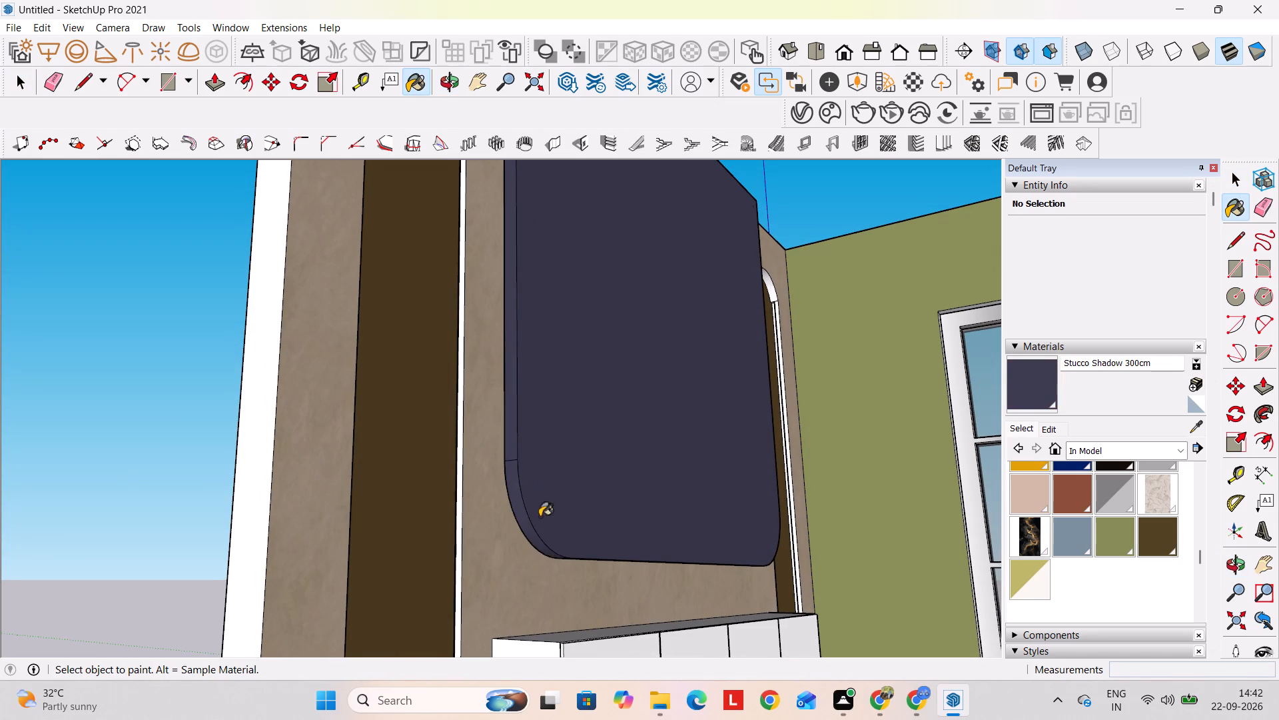
middle_click_drag(555, 537, 552, 426)
left_click(585, 463)
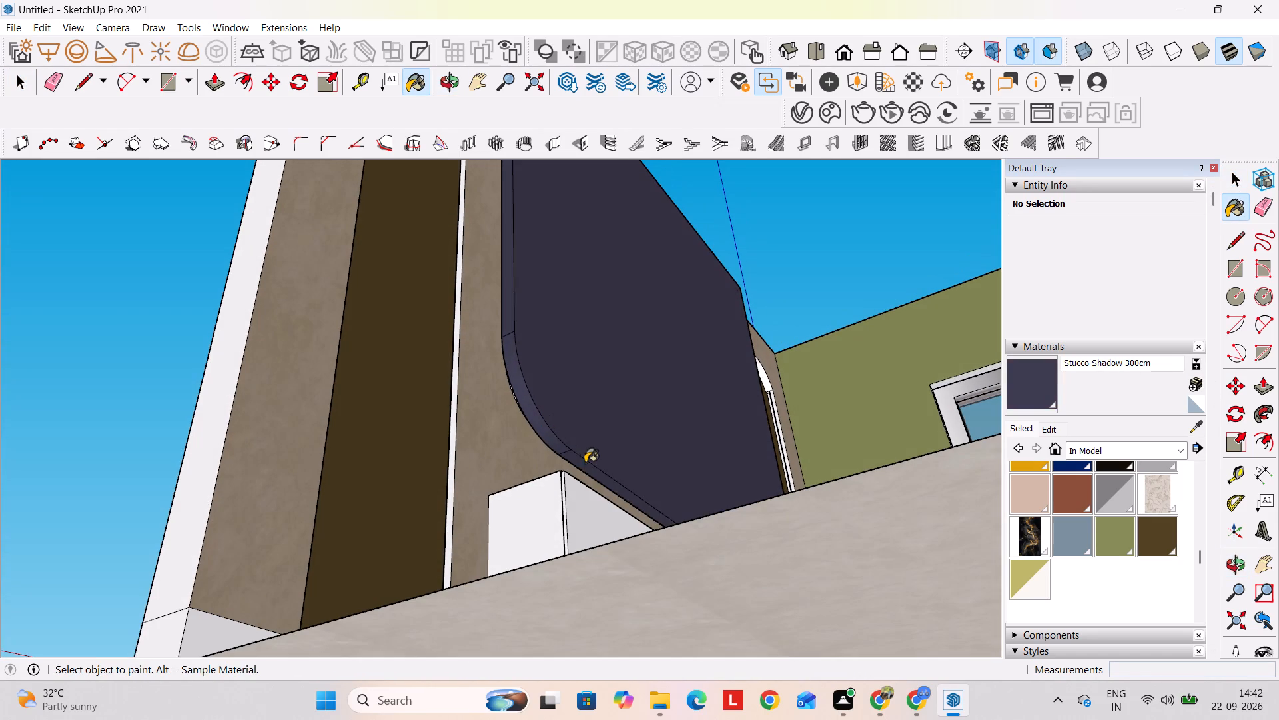
Paint the panel's opposite side edge and rounded lower corner, nearest the window wall, with Stucco Shadow 300cm.
middle_click_drag(644, 427, 298, 580)
middle_click_drag(837, 383, 476, 543)
middle_click_drag(695, 415, 768, 514)
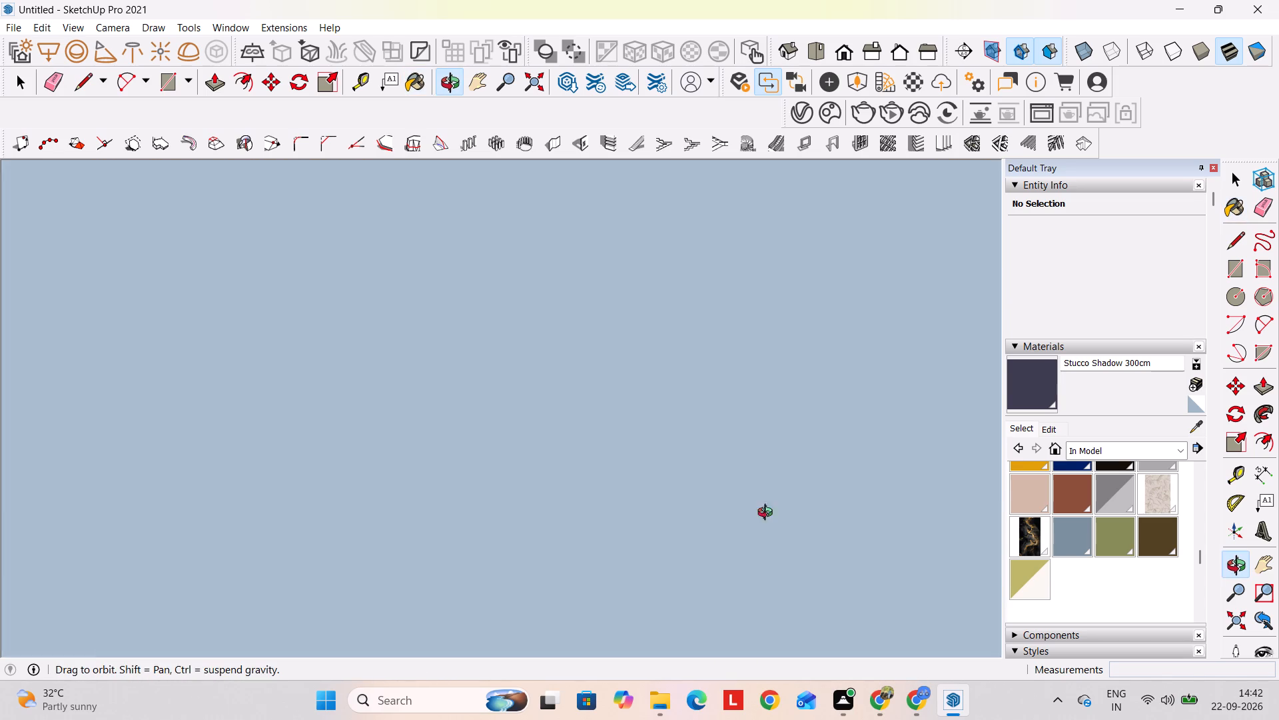
middle_click_drag(768, 514, 861, 603)
middle_click_drag(473, 291, 774, 701)
middle_click_drag(558, 394, 554, 582, "shift")
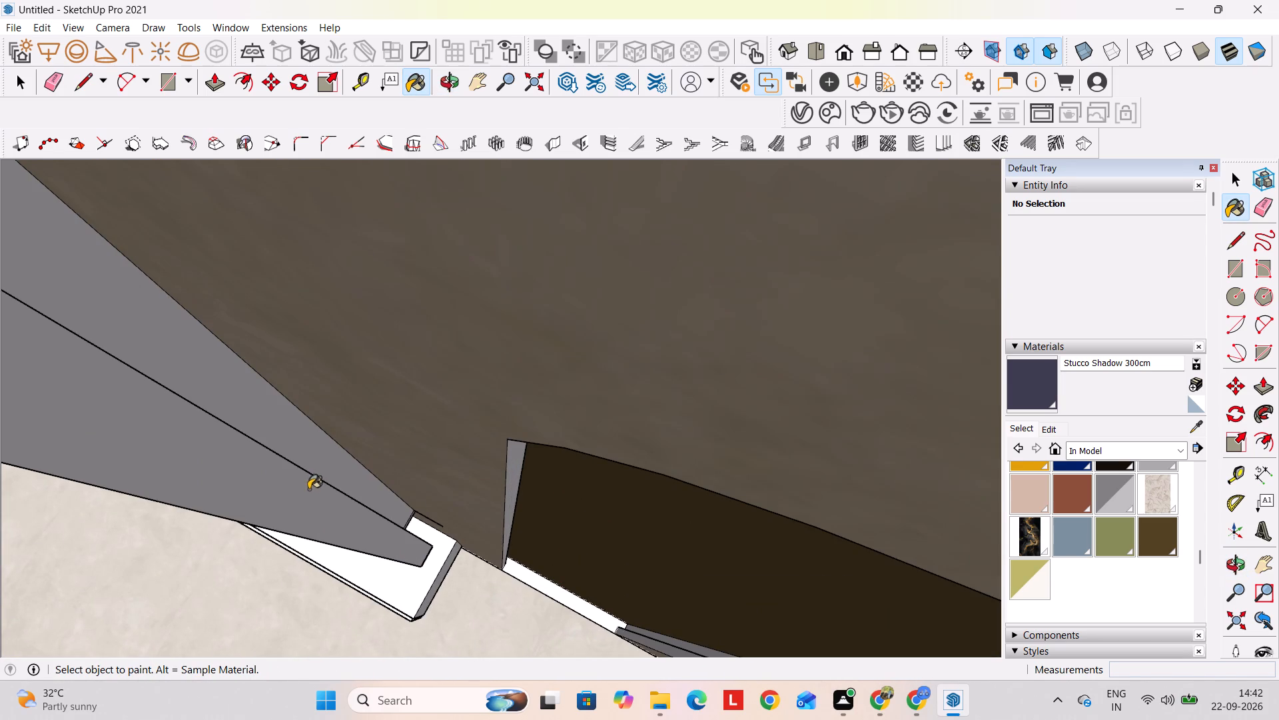
left_click(307, 492)
middle_click_drag(351, 525, 373, 396)
scroll(349, 406, "down", 11)
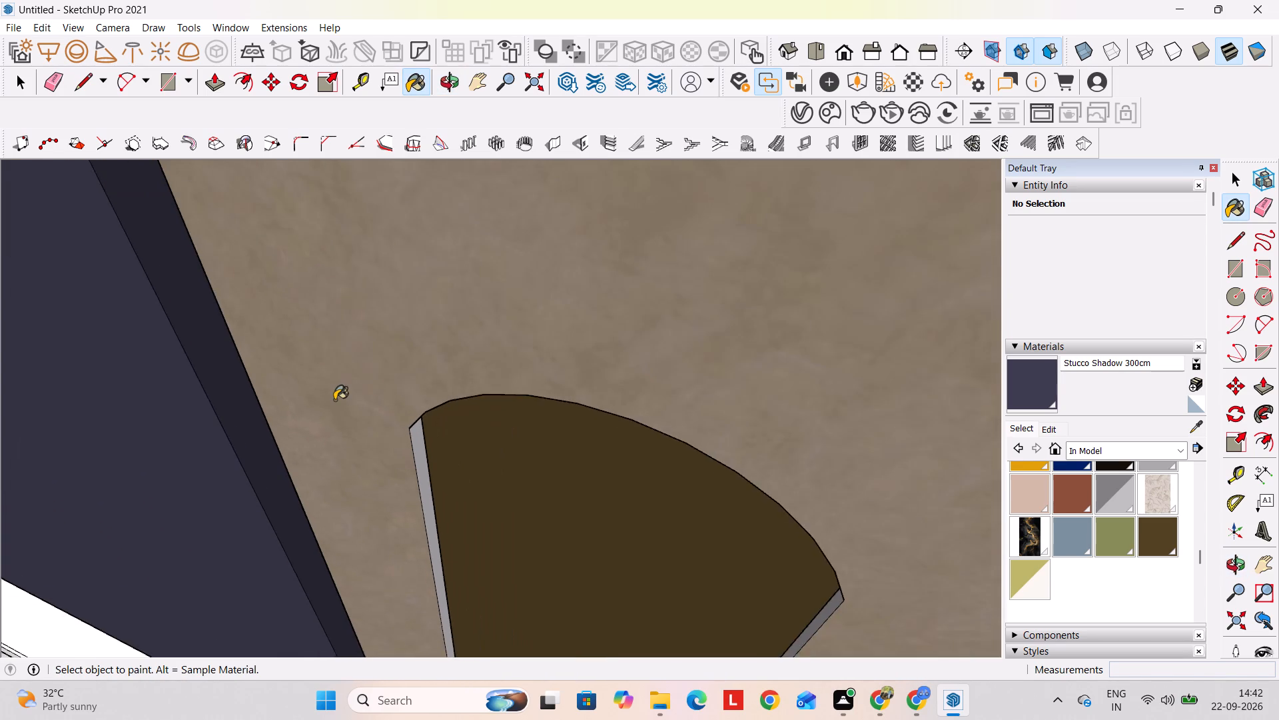
scroll(334, 400, "down", 7)
middle_click_drag(330, 516, 399, 269)
middle_click_drag(403, 473, 405, 105, "shift")
scroll(387, 389, "up", 6)
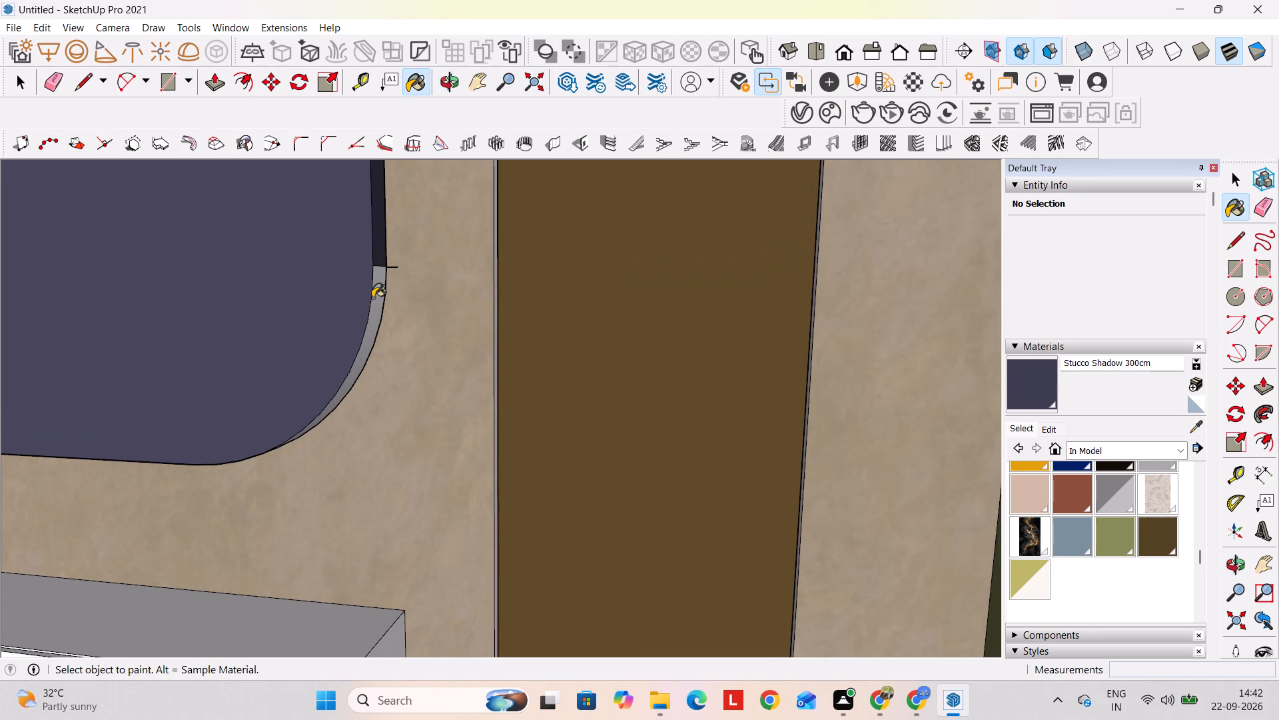
left_click(372, 298)
left_click(381, 289)
scroll(414, 358, "down", 4)
key("space")
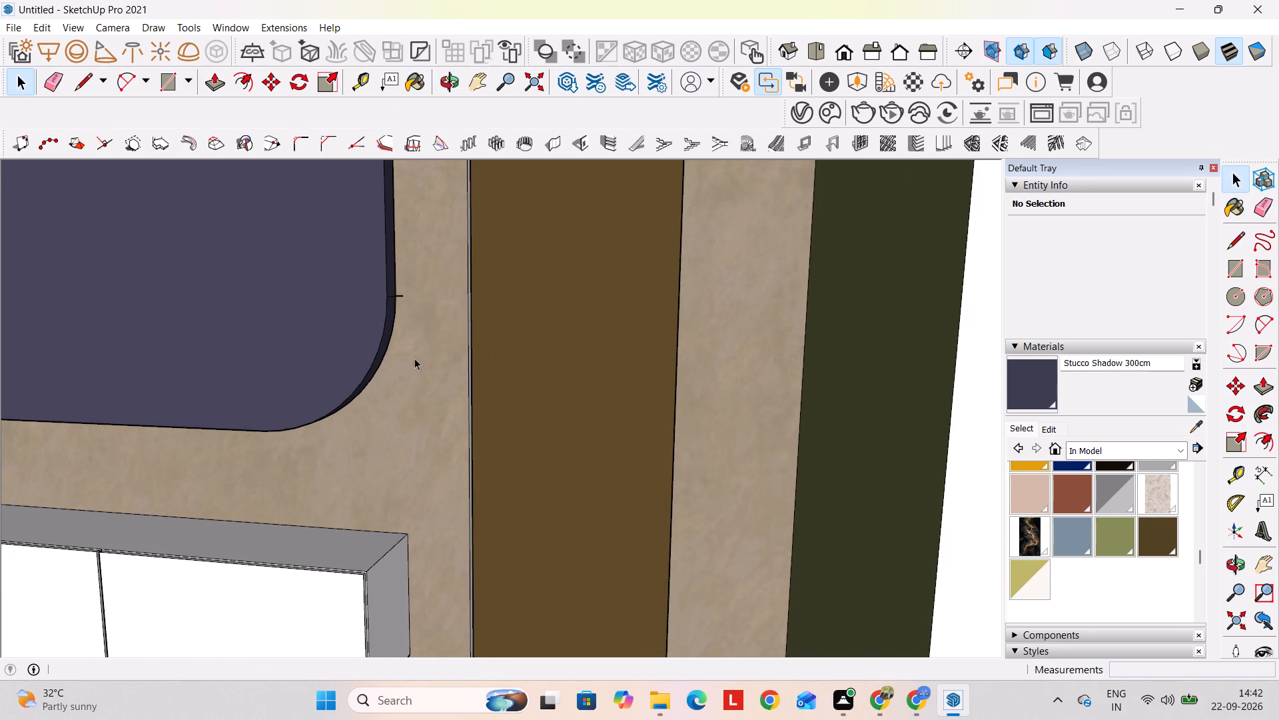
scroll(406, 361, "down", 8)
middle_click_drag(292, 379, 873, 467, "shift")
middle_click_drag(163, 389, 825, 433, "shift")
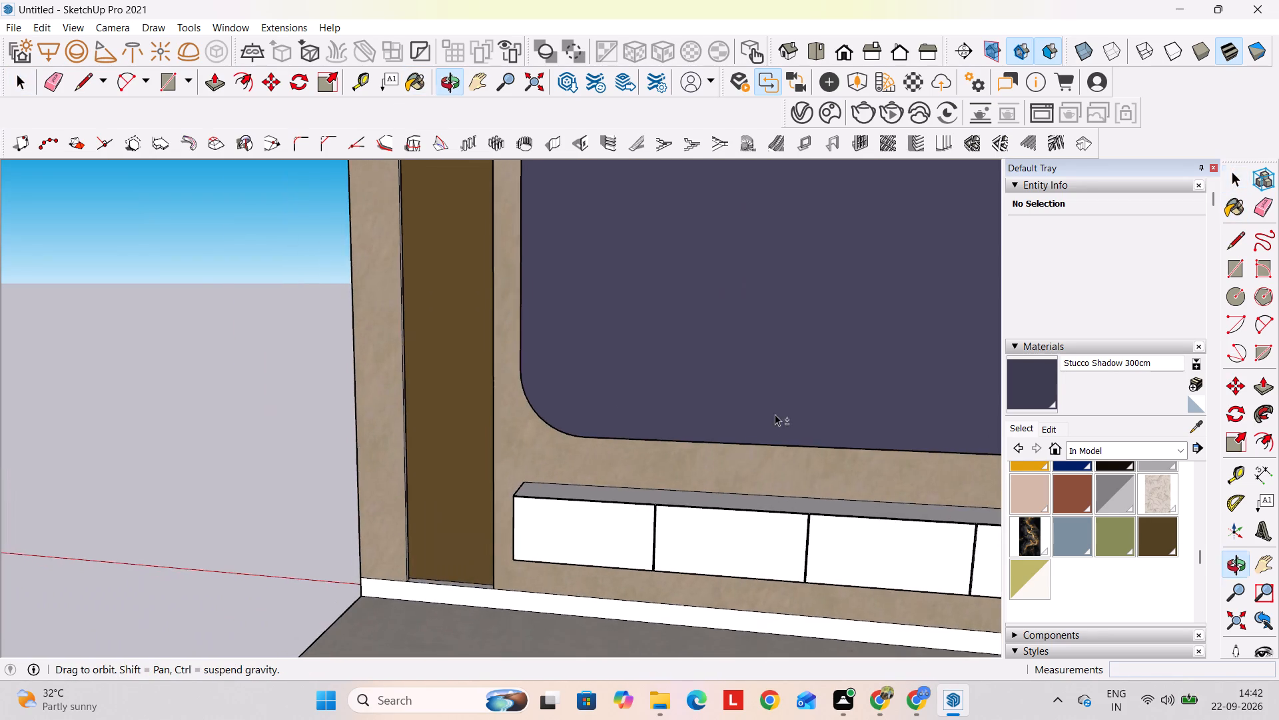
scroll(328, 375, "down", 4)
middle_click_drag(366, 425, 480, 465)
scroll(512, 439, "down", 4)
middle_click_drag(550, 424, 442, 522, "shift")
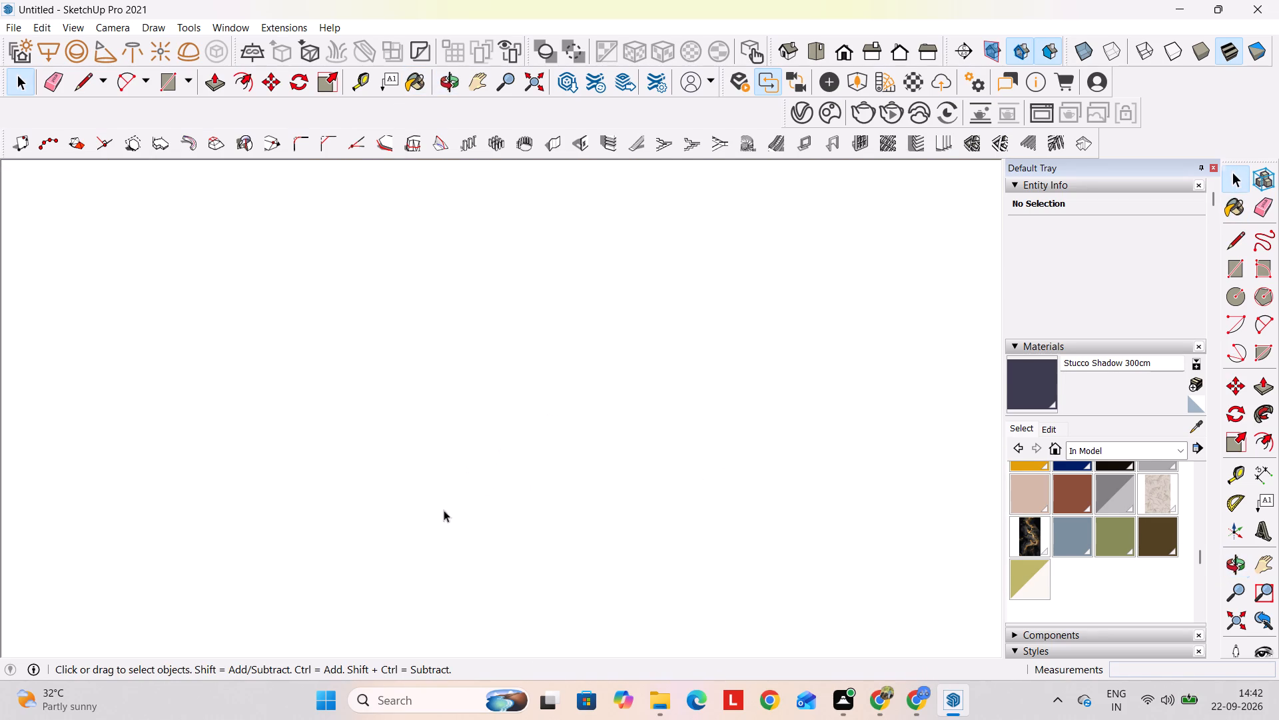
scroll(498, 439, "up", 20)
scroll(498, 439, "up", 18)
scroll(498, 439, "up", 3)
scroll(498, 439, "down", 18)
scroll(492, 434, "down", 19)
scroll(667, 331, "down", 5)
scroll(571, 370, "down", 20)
Sample Sandstone 150cm from the TV wall and paint the panel-side inner edge and arch edge of the niche farthest from the window.
middle_click_drag(281, 361, 530, 451)
middle_click_drag(480, 417, 769, 552)
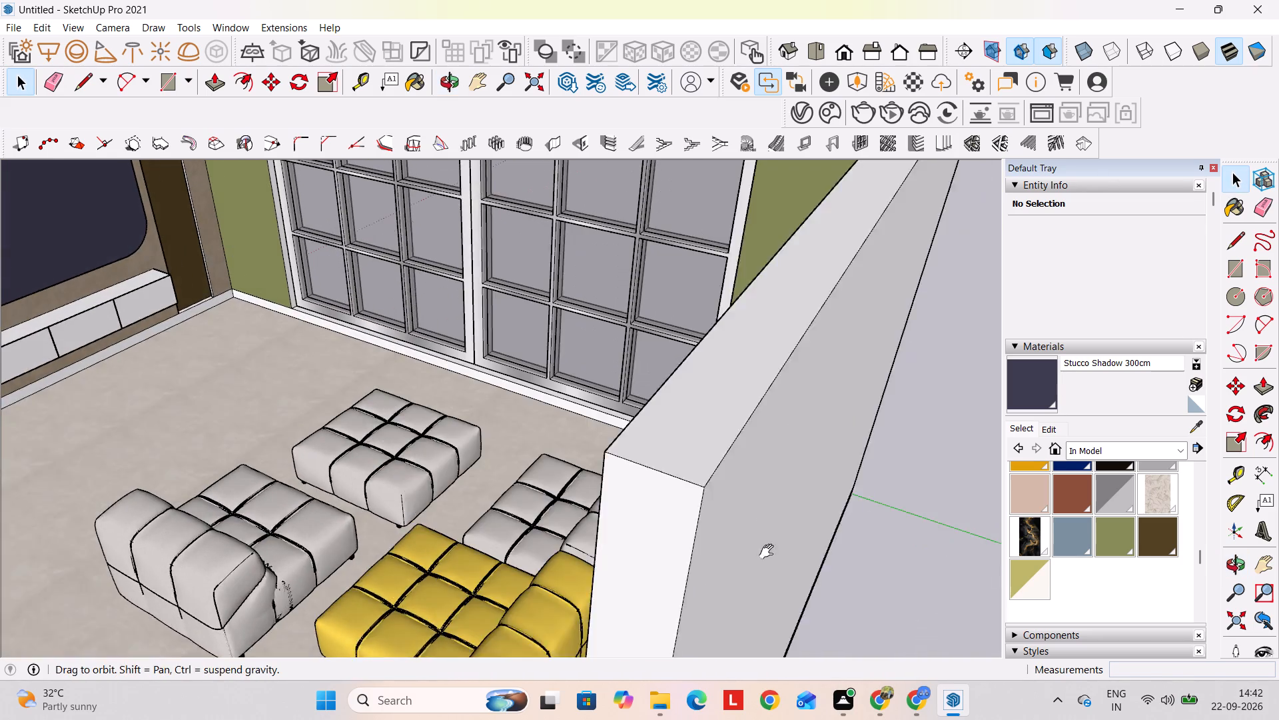
middle_click_drag(769, 552, 805, 547)
middle_click_drag(248, 360, 576, 502, "shift")
middle_click_drag(580, 511, 512, 451)
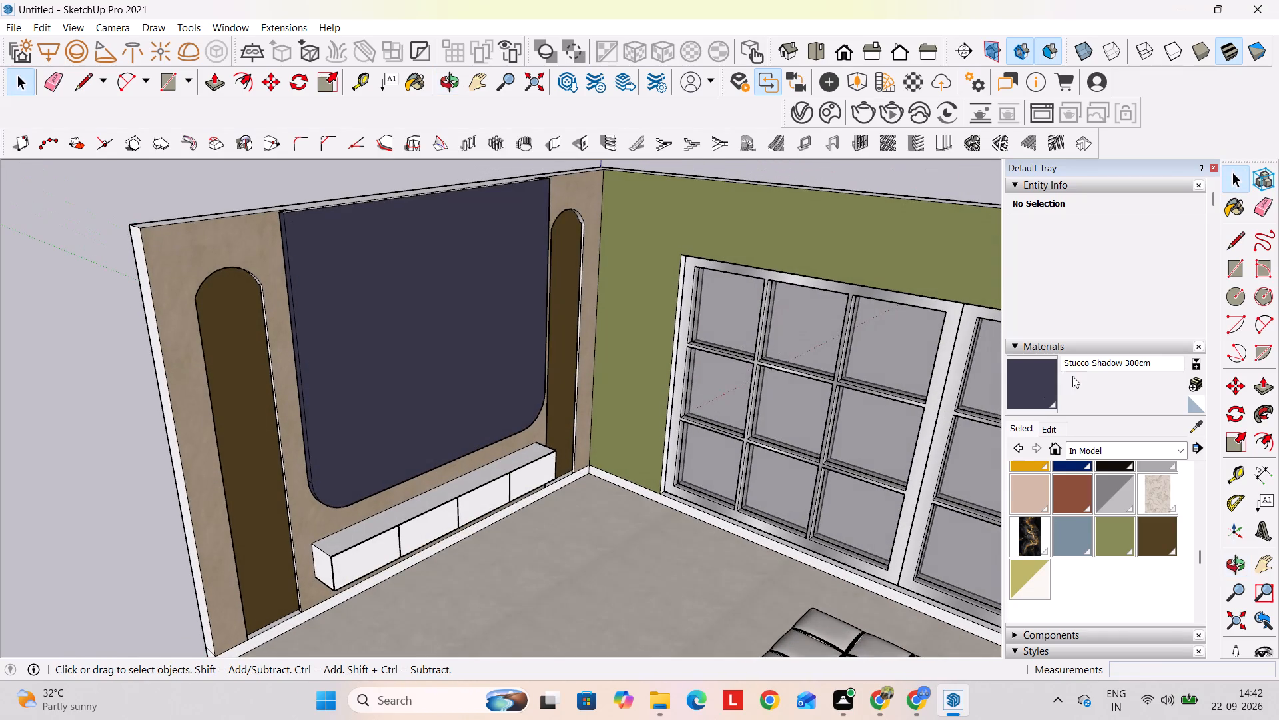
left_click(1196, 429)
left_click(228, 247)
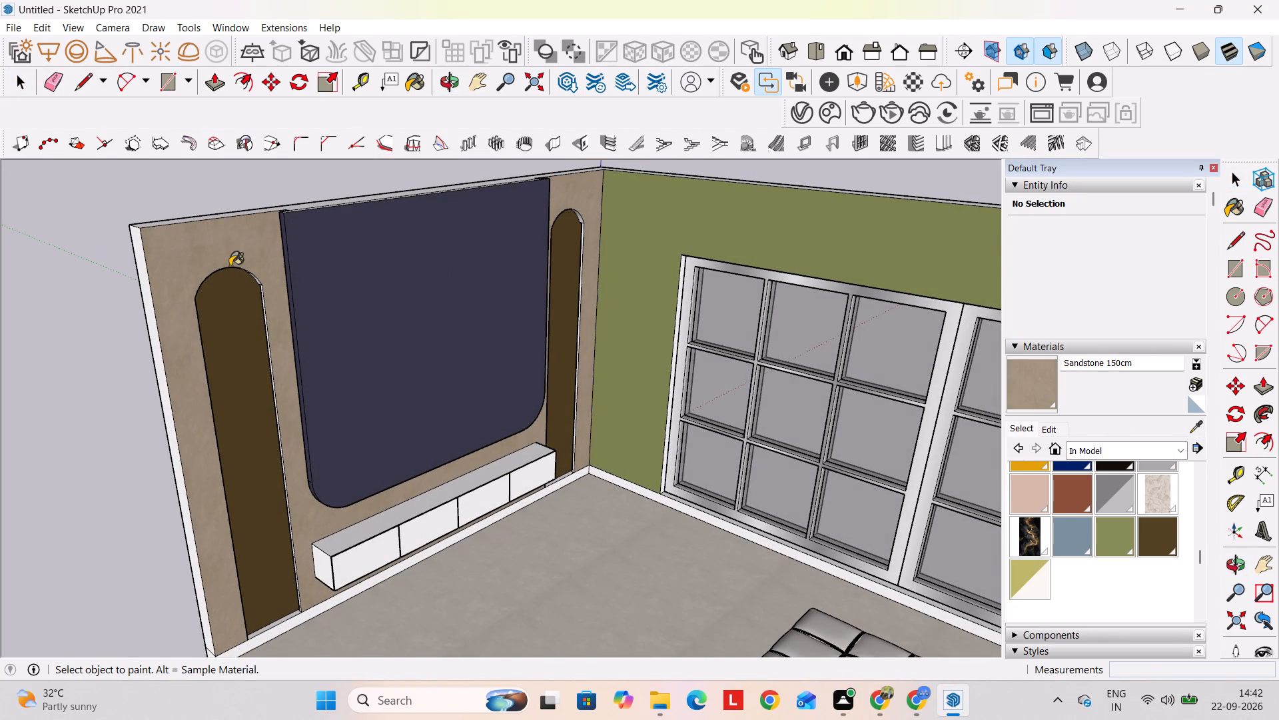
scroll(286, 339, "up", 9)
middle_click_drag(264, 343, 326, 341)
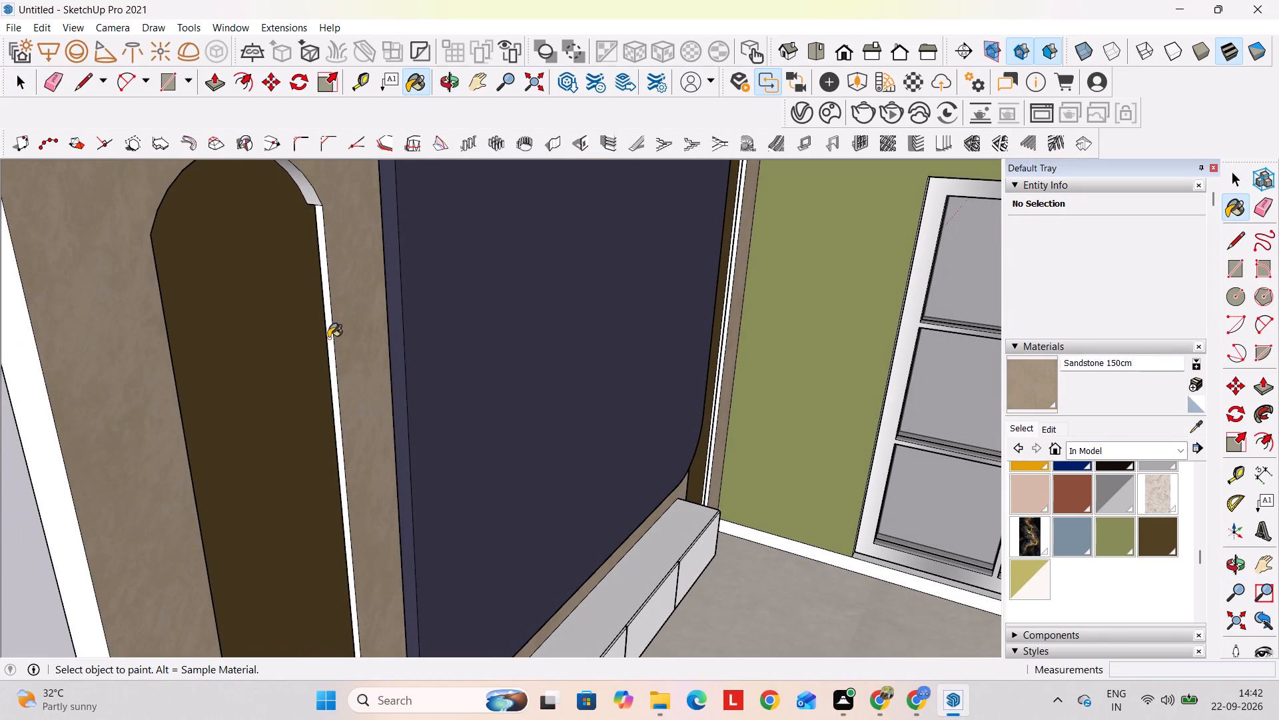
left_click(328, 338)
left_click(302, 191)
Paint the opposite inner side edge of the same niche, nearest the wall's free end, with Sandstone 150cm.
middle_click_drag(328, 217, 169, 269)
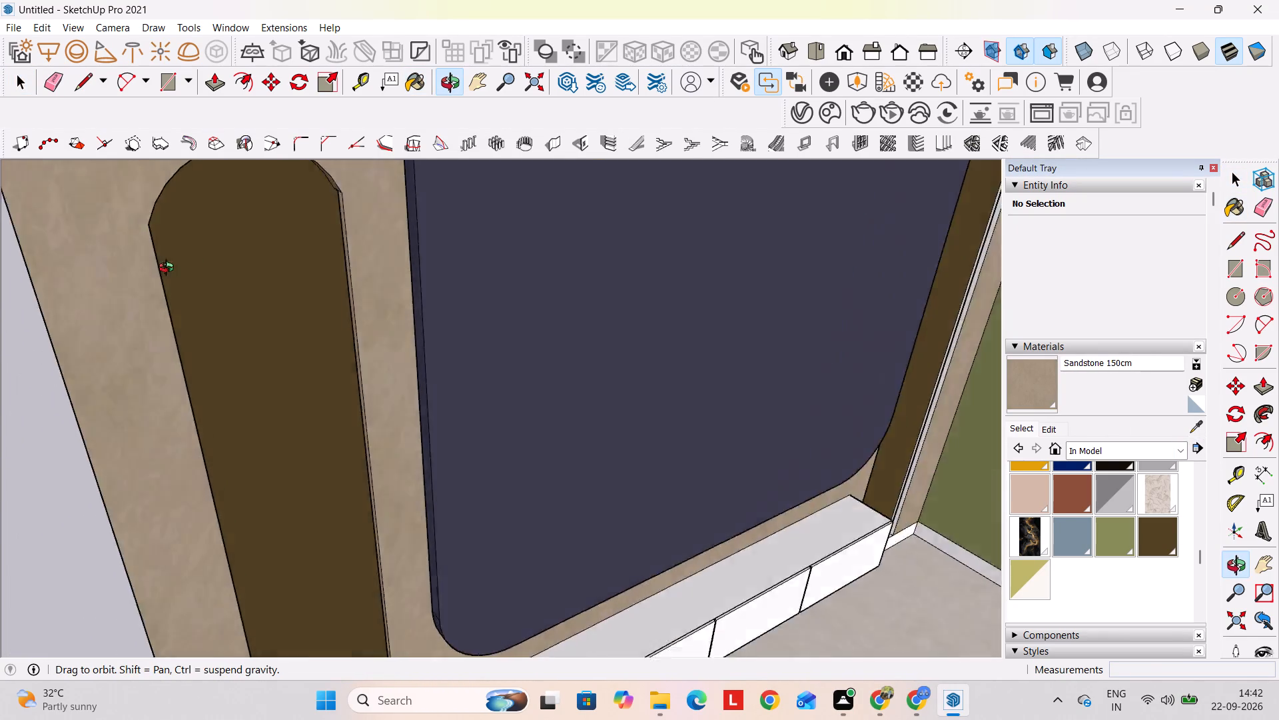
middle_click_drag(169, 269, 0, 262)
scroll(260, 229, "up", 5)
middle_click_drag(284, 255, 246, 273)
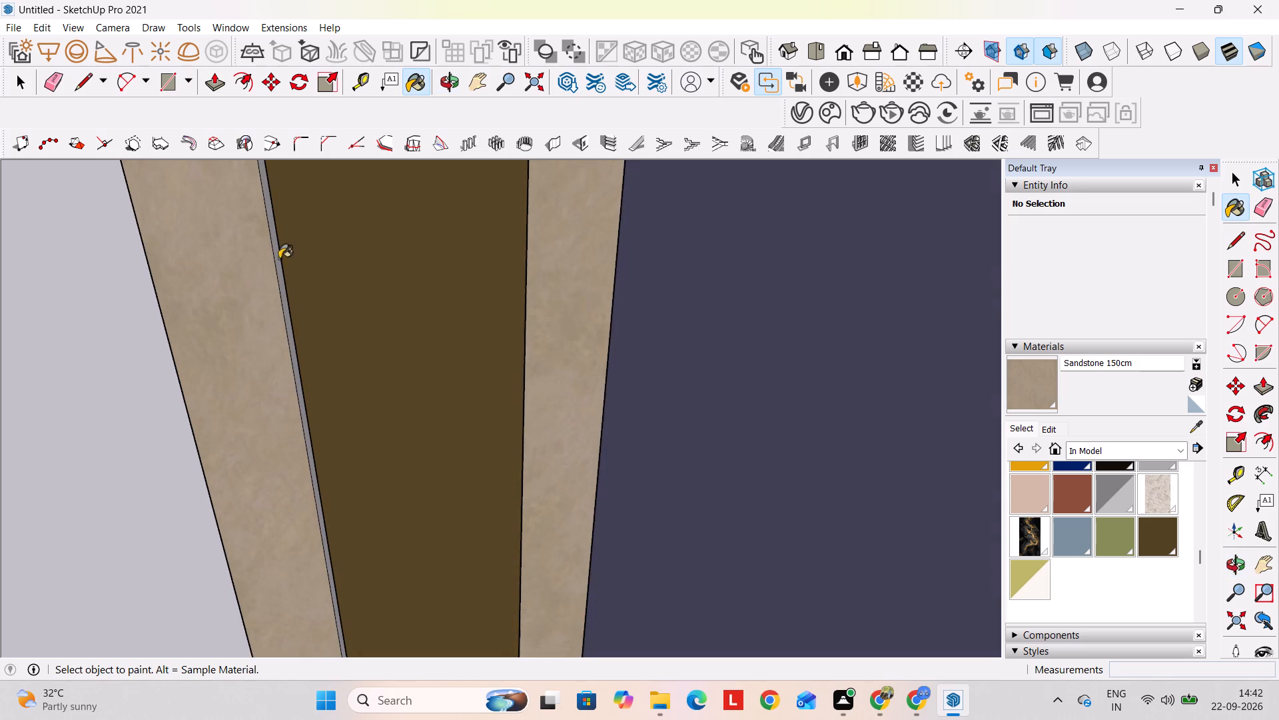
scroll(281, 257, "up", 6)
left_click(276, 256)
scroll(246, 287, "down", 12)
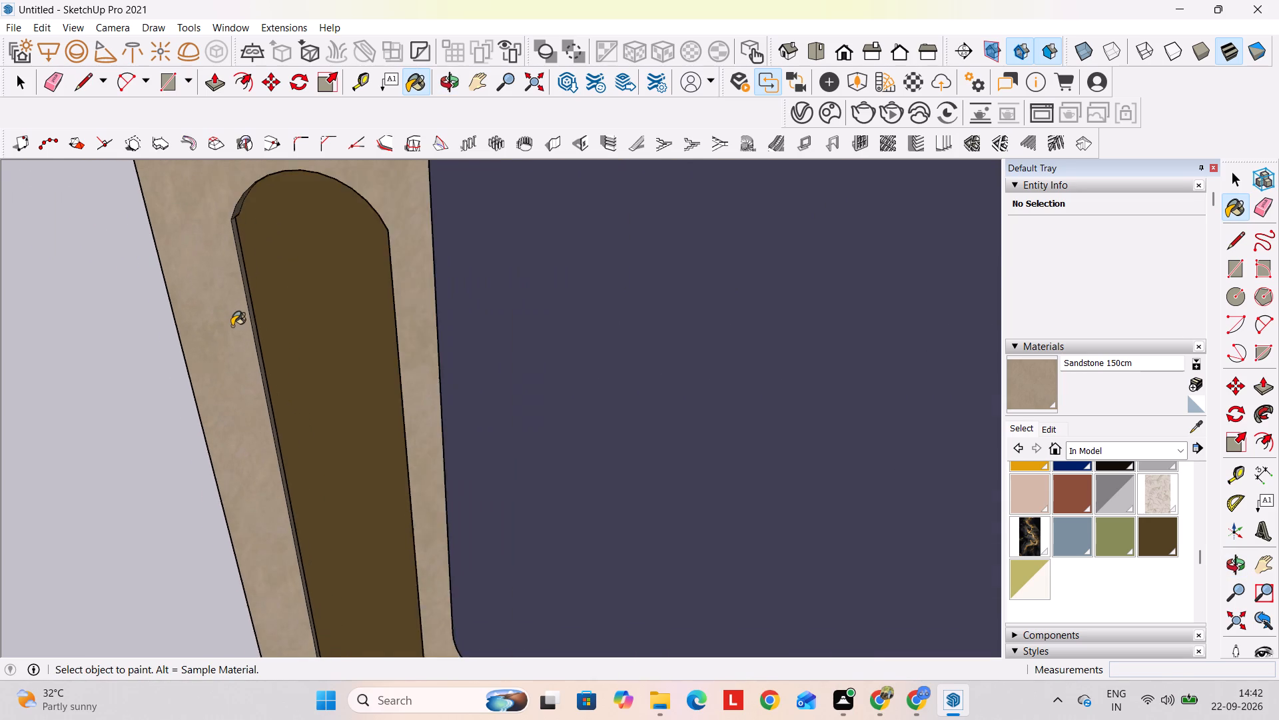
Paint the arch edge and both inner side edges of the niche nearest the window wall with Sandstone 150cm.
scroll(227, 327, "down", 10)
middle_click_drag(715, 363, 831, 339)
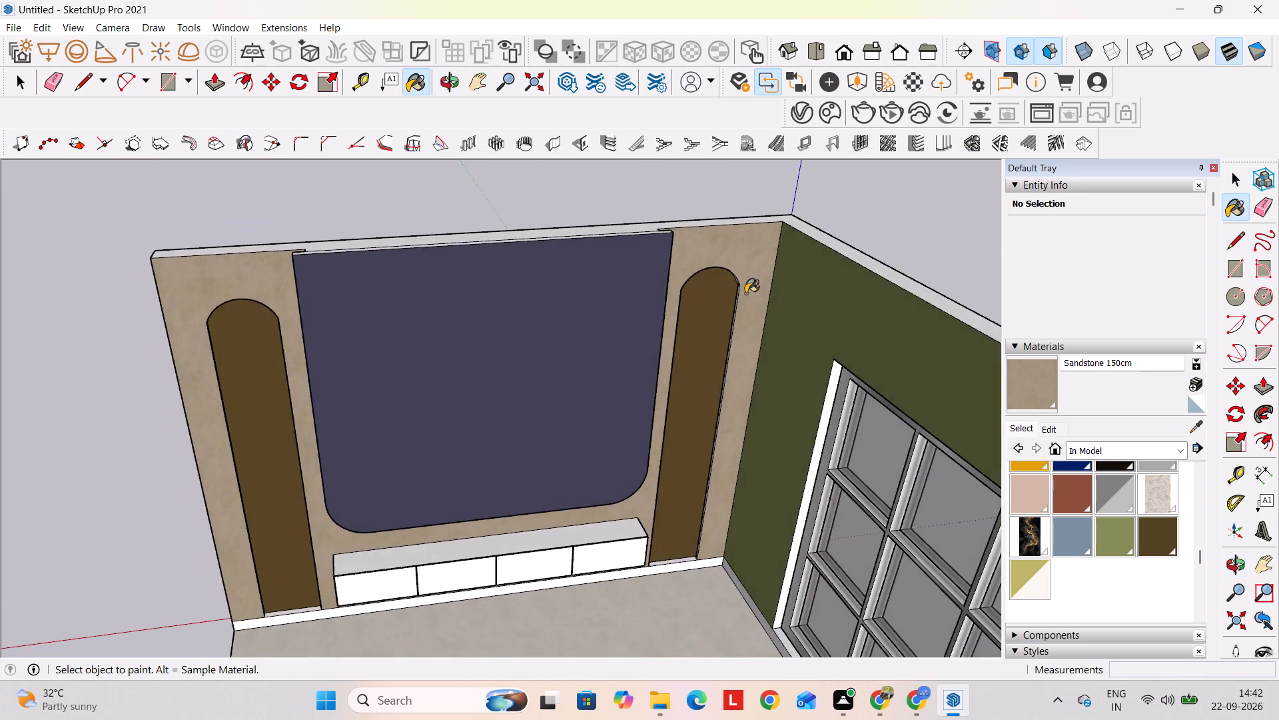
scroll(745, 293, "up", 20)
scroll(745, 293, "up", 2)
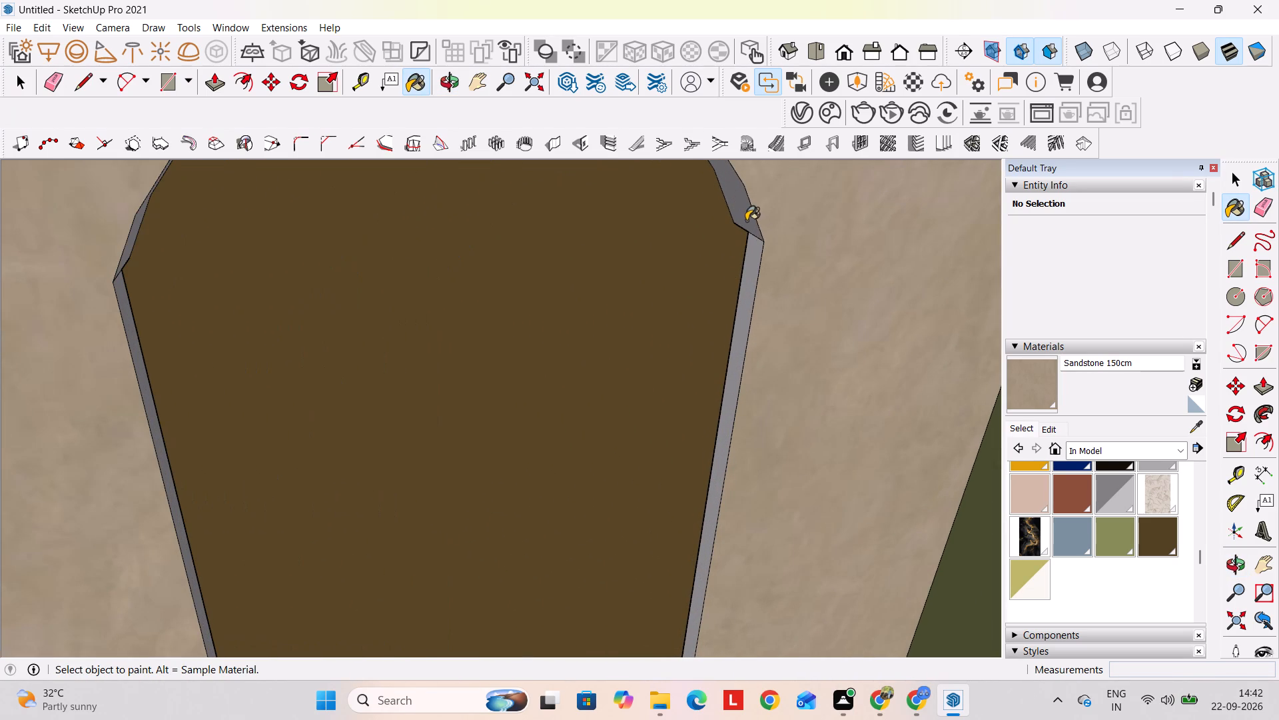
left_click(746, 221)
left_click(753, 261)
middle_click_drag(760, 277, 365, 327)
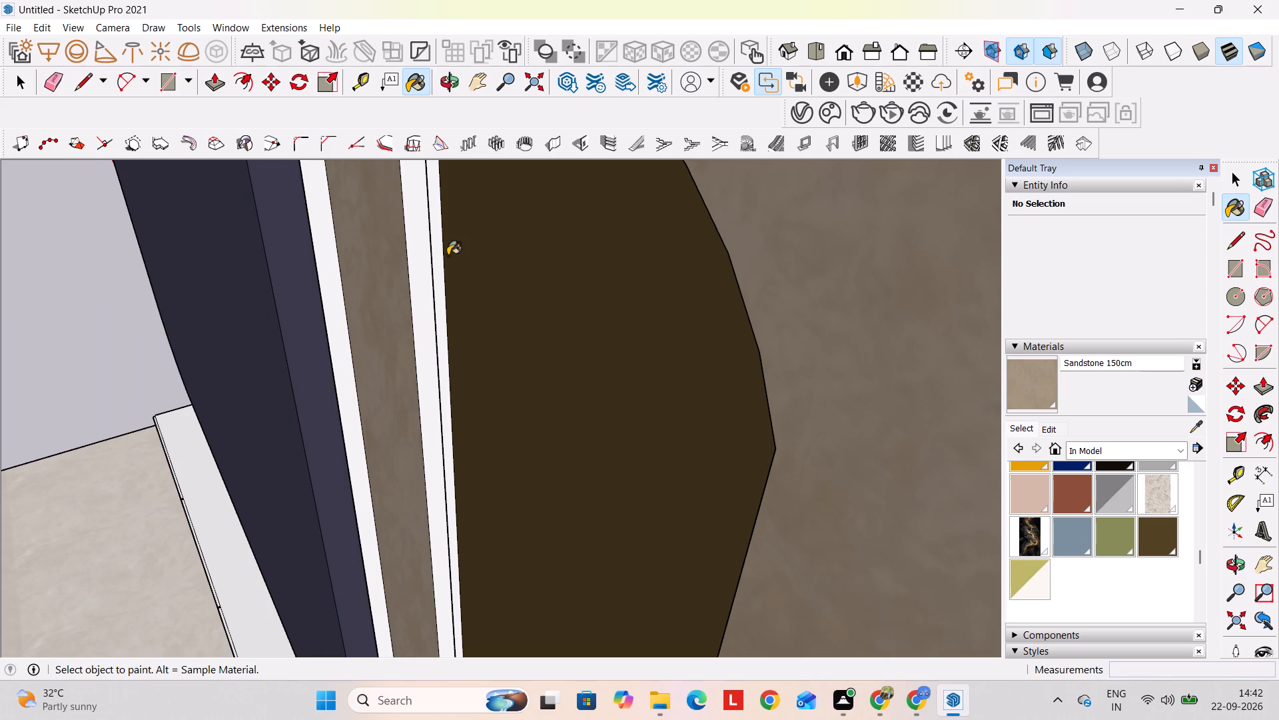
left_click(420, 259)
scroll(385, 307, "down", 4)
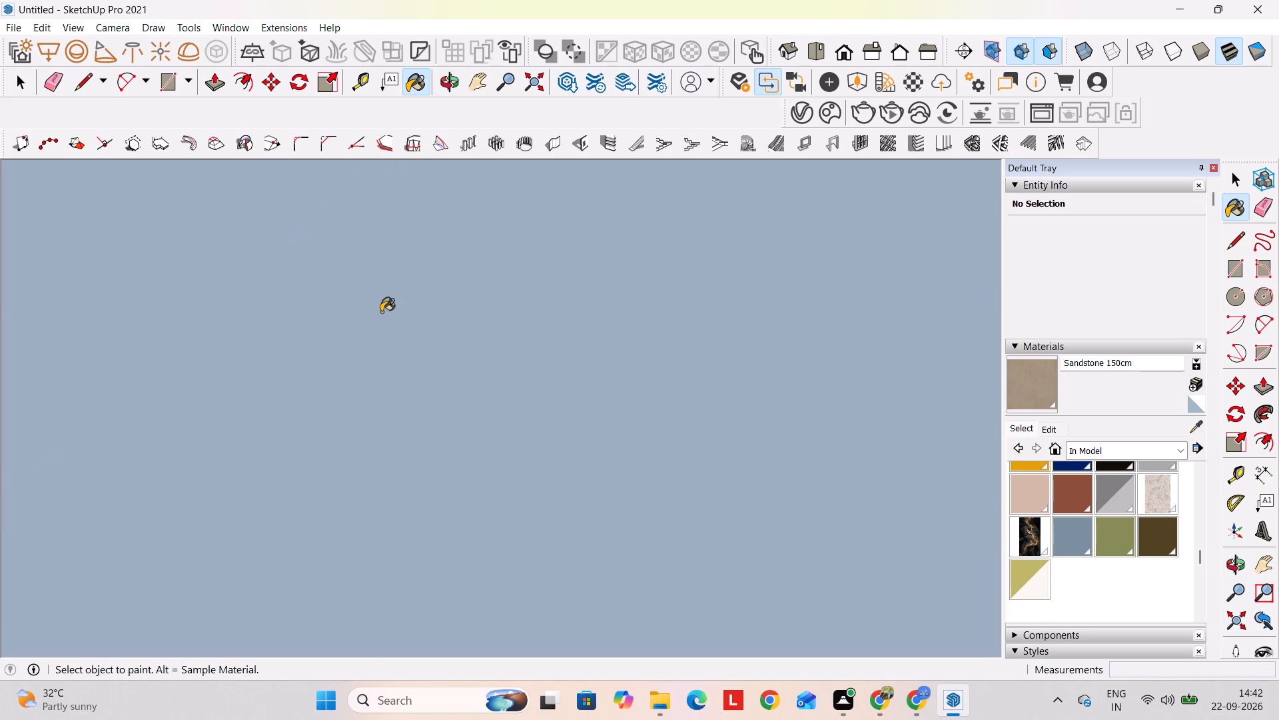
scroll(381, 312, "down", 5)
key("space")
Examine the TV wall with its painted niches, dark panel and white cabinet from several angles.
scroll(357, 321, "down", 6)
middle_click_drag(296, 339, 870, 421)
middle_click_drag(194, 329, 644, 363)
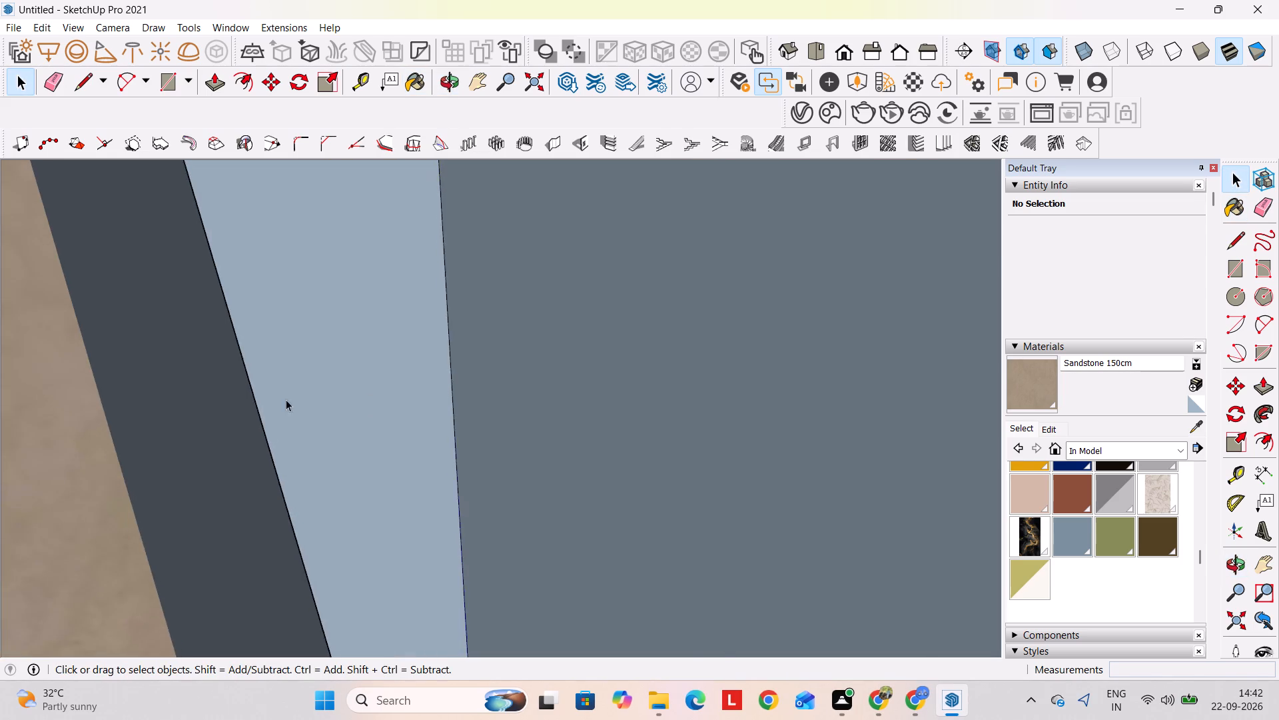
scroll(286, 399, "down", 4)
scroll(318, 397, "down", 20)
scroll(318, 397, "down", 15)
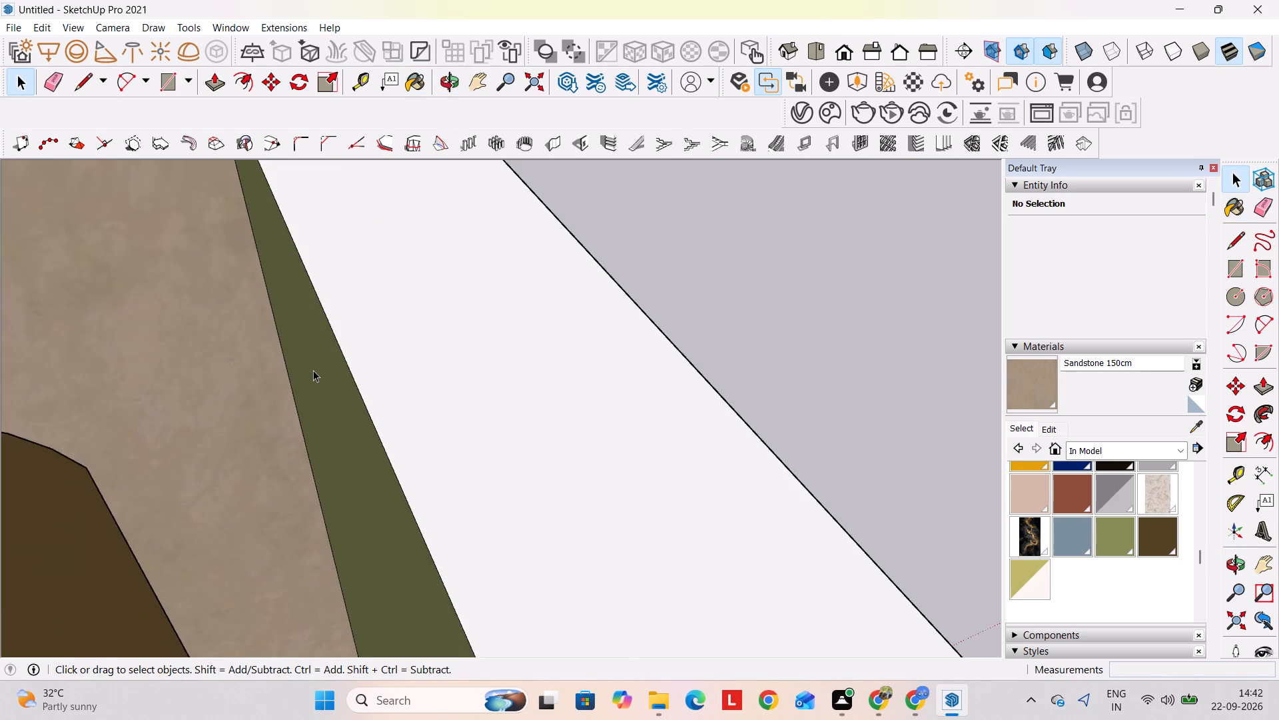
scroll(313, 370, "down", 20)
scroll(313, 370, "down", 2)
middle_click_drag(266, 478, 653, 279, "shift")
scroll(527, 403, "down", 5)
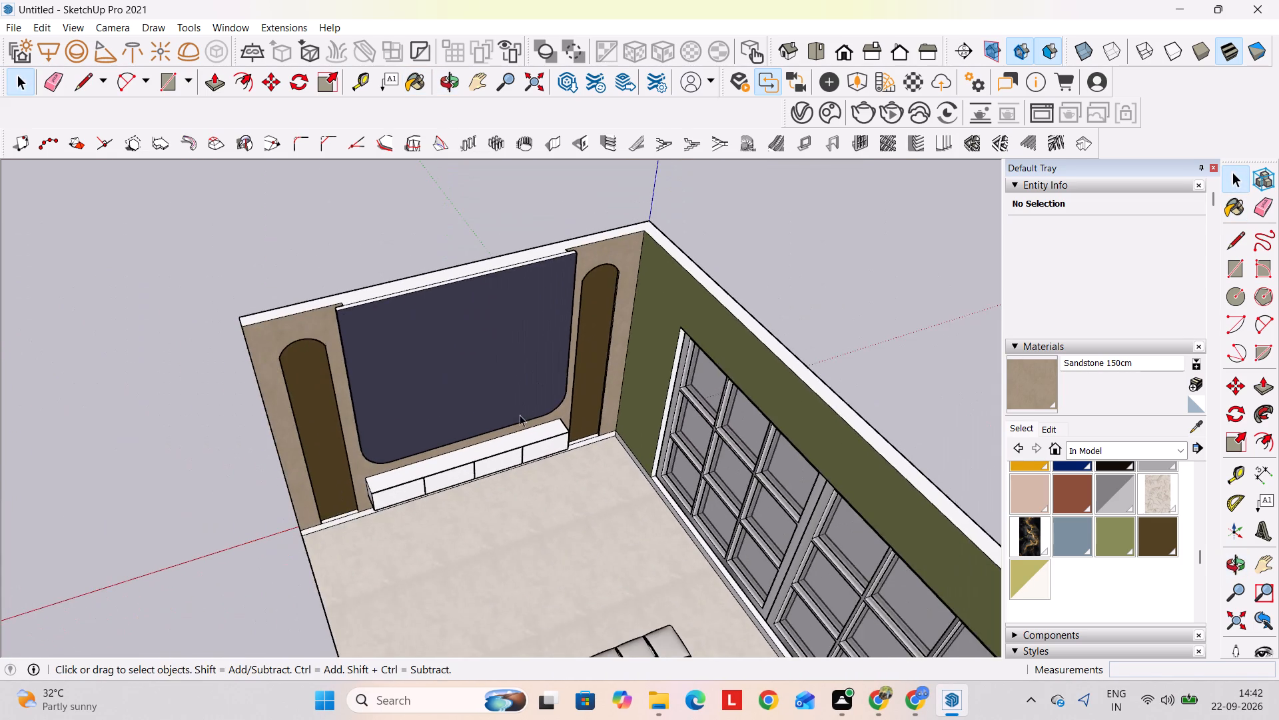
middle_click_drag(496, 506, 525, 389, "shift")
middle_click_drag(514, 447, 535, 363)
middle_click_drag(490, 401, 616, 495, "shift")
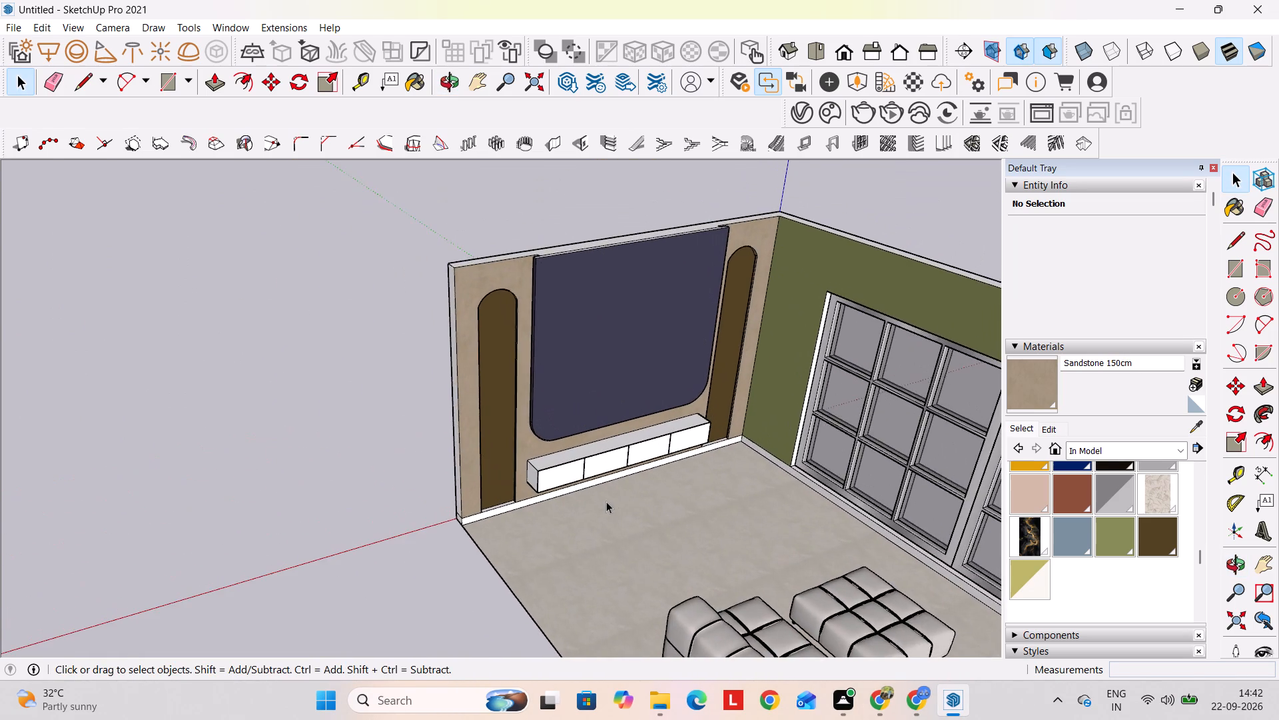
scroll(605, 502, "up", 4)
middle_click_drag(641, 532, 505, 514)
middle_click_drag(500, 497, 524, 485)
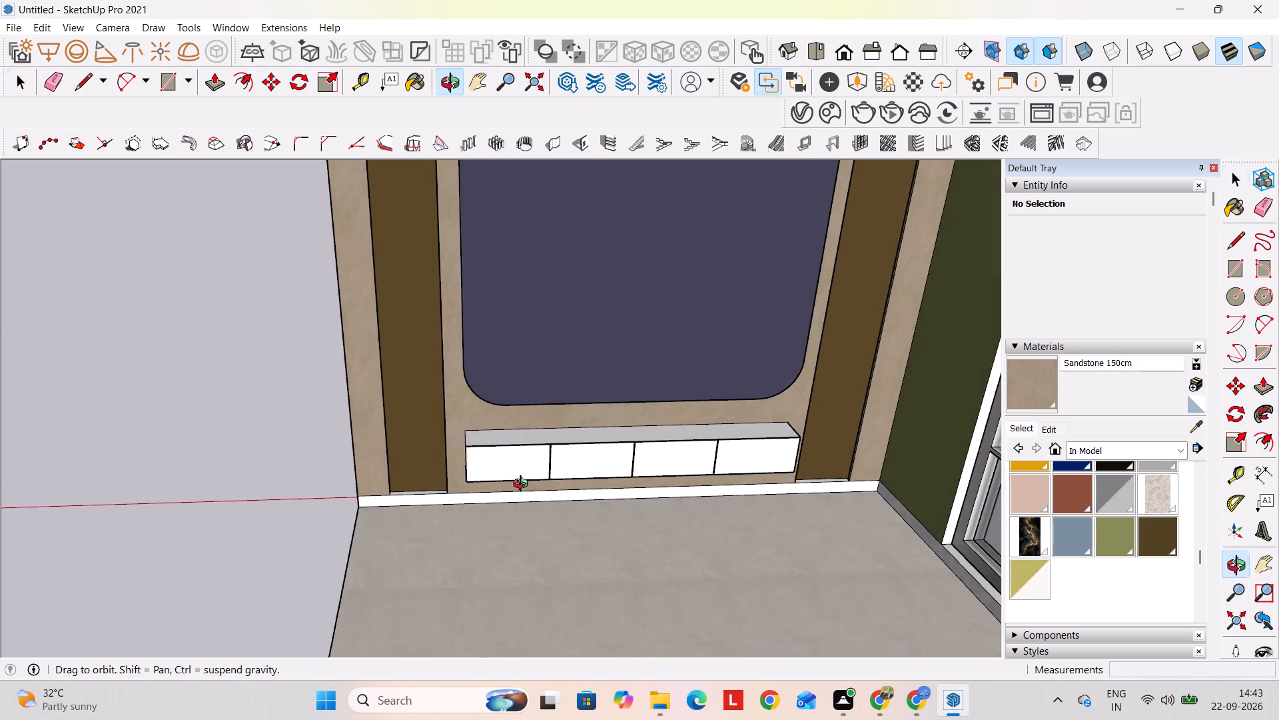
middle_click_drag(524, 485, 536, 466)
middle_click_drag(548, 451, 548, 553, "shift")
scroll(589, 507, "down", 2)
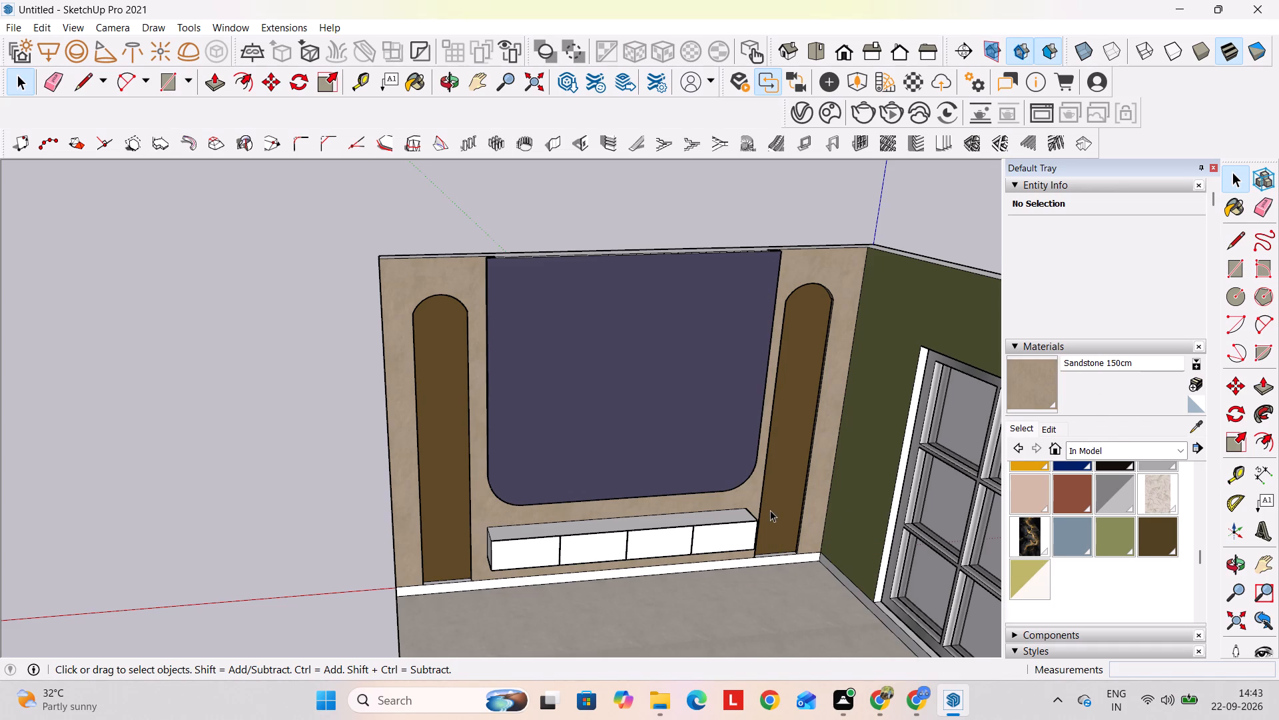
Import the Wax 001 material from the V-Ray Material Library collection in Chaos Cosmos.
left_click(803, 112)
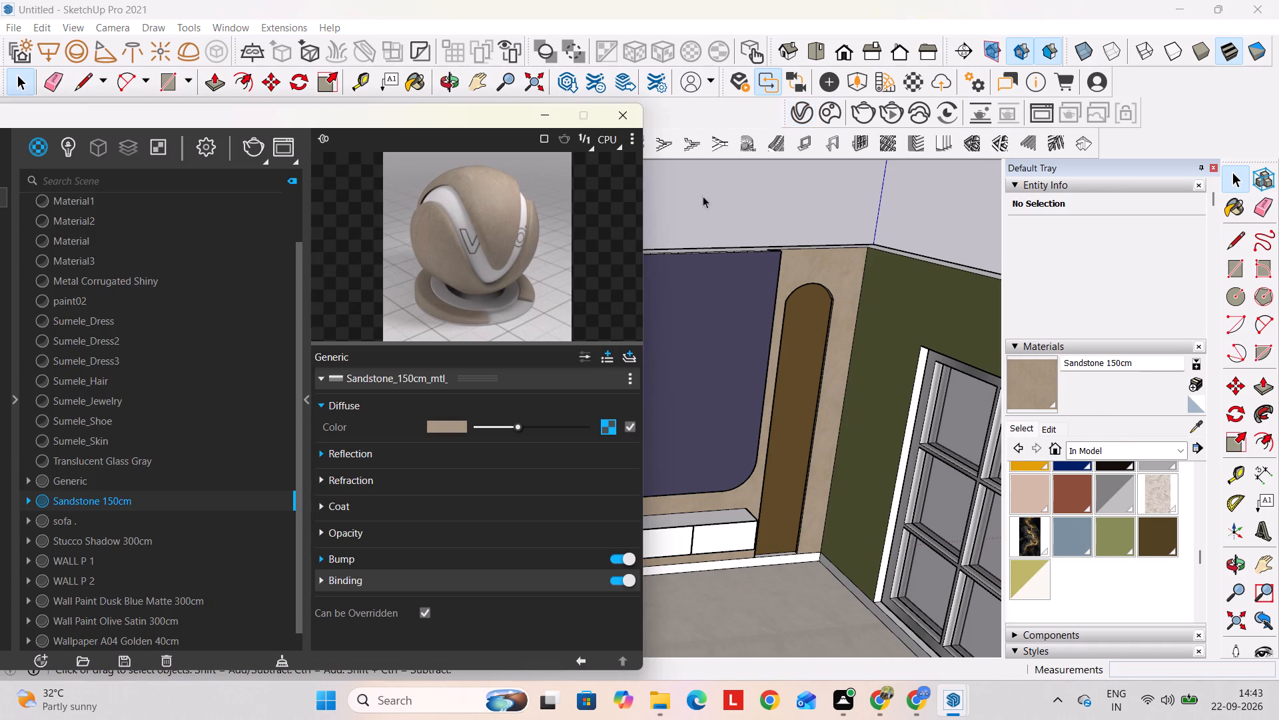
left_click_drag(180, 119, 508, 59)
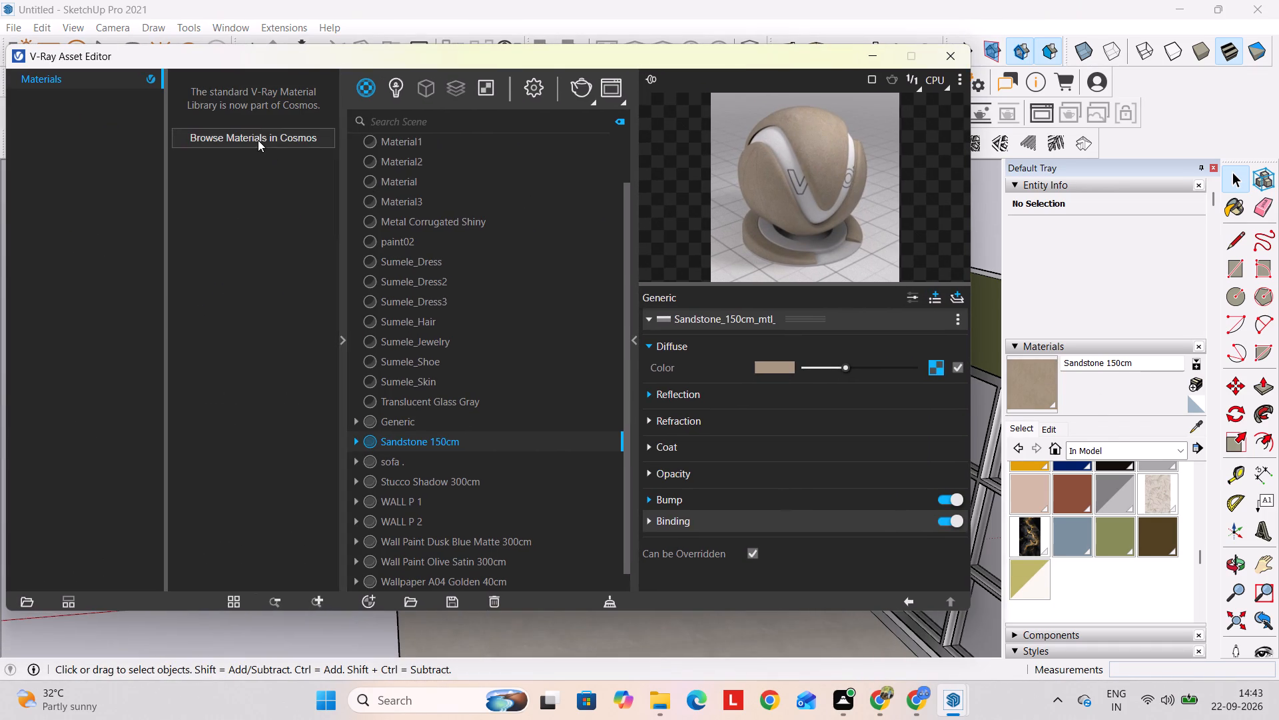
left_click(258, 140)
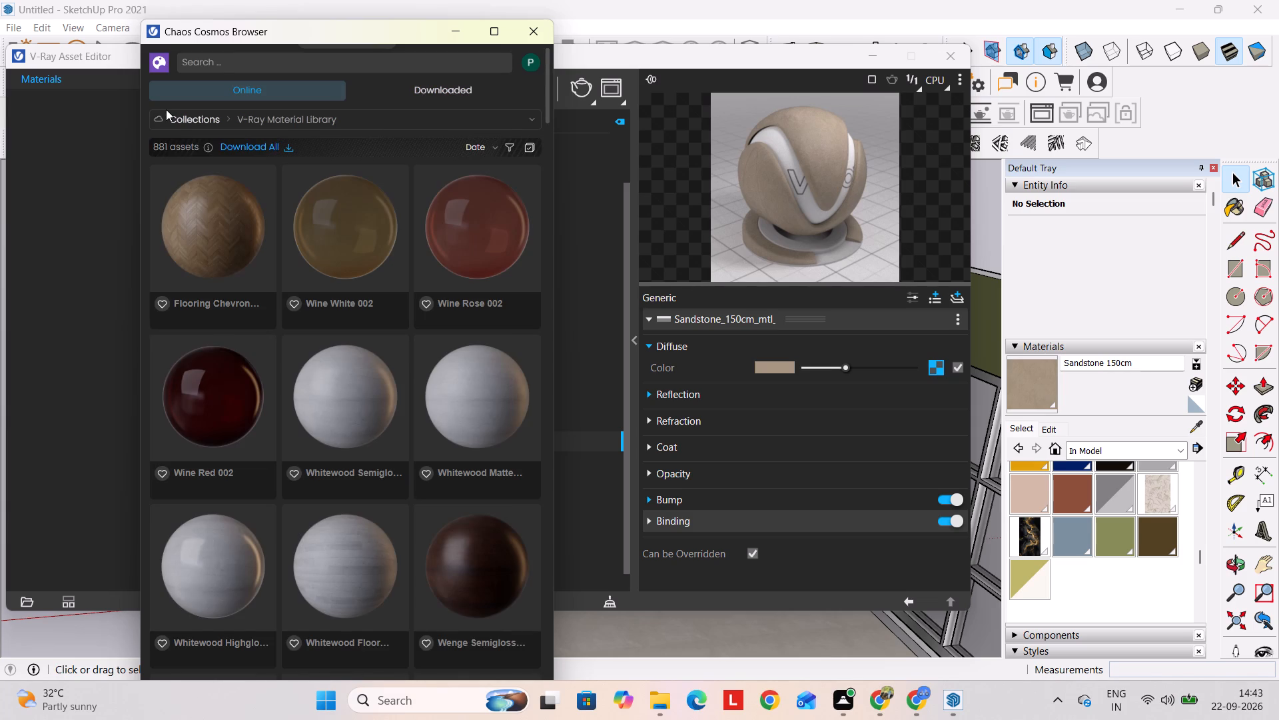
scroll(166, 109, "up", 1)
scroll(510, 403, "down", 2)
scroll(394, 398, "down", 4)
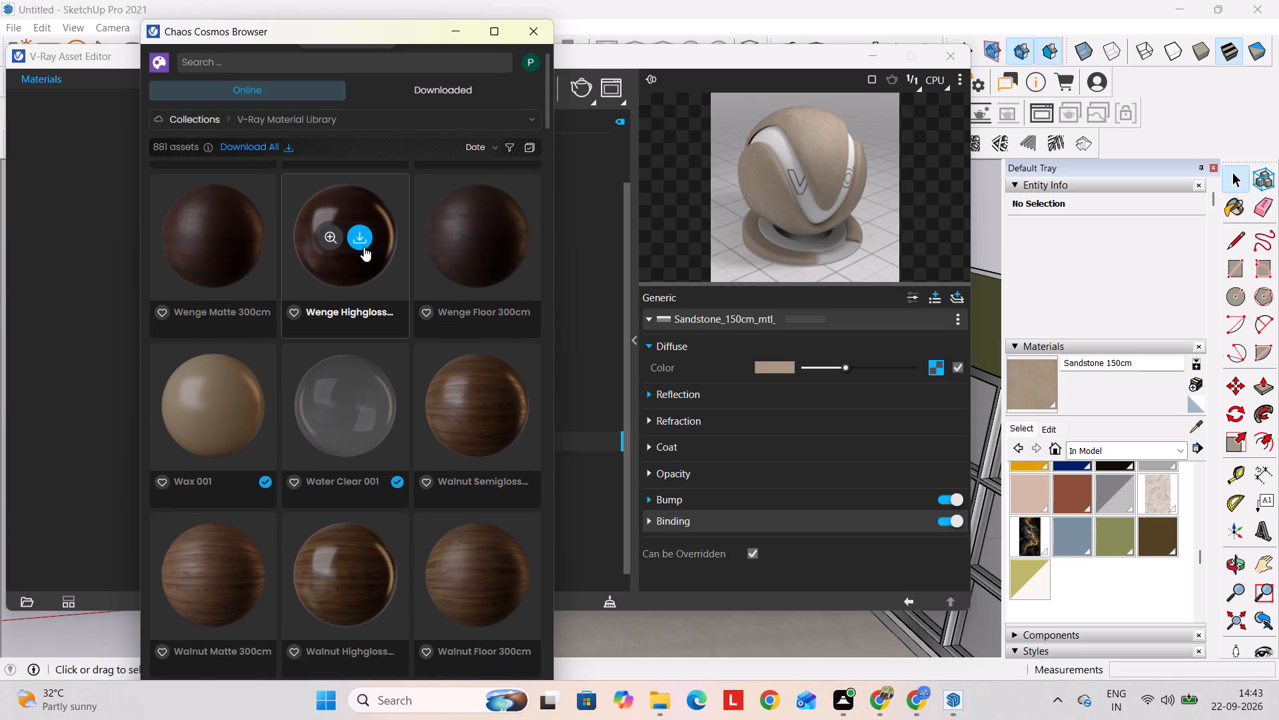
scroll(427, 475, "down", 5)
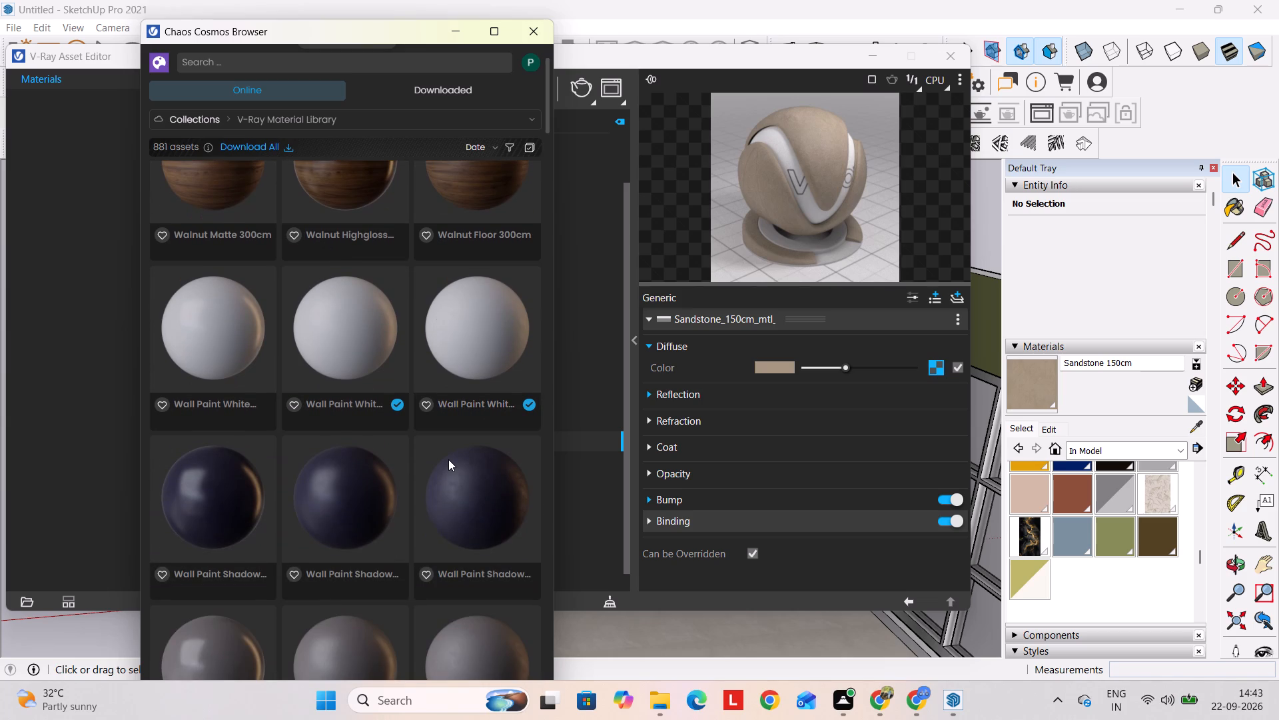
scroll(448, 459, "down", 2)
scroll(448, 459, "up", 7)
scroll(340, 401, "up", 1)
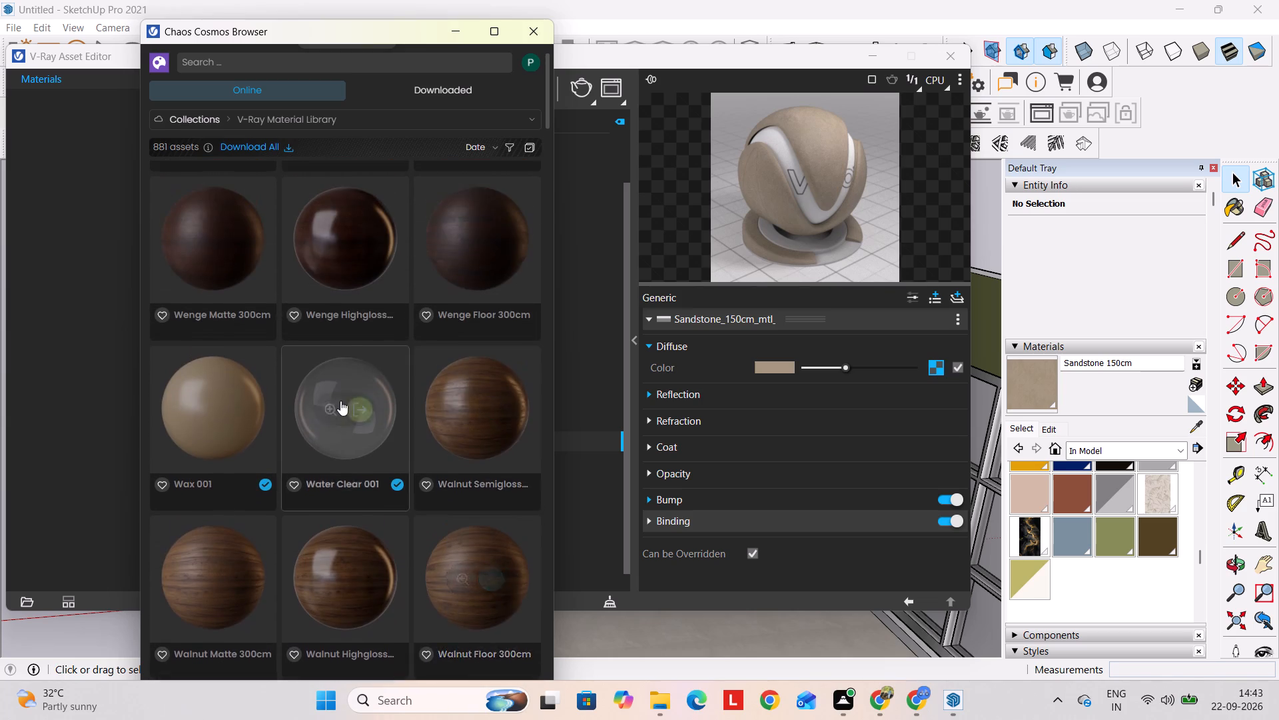
scroll(340, 401, "up", 2)
scroll(246, 488, "down", 2)
left_click(230, 487)
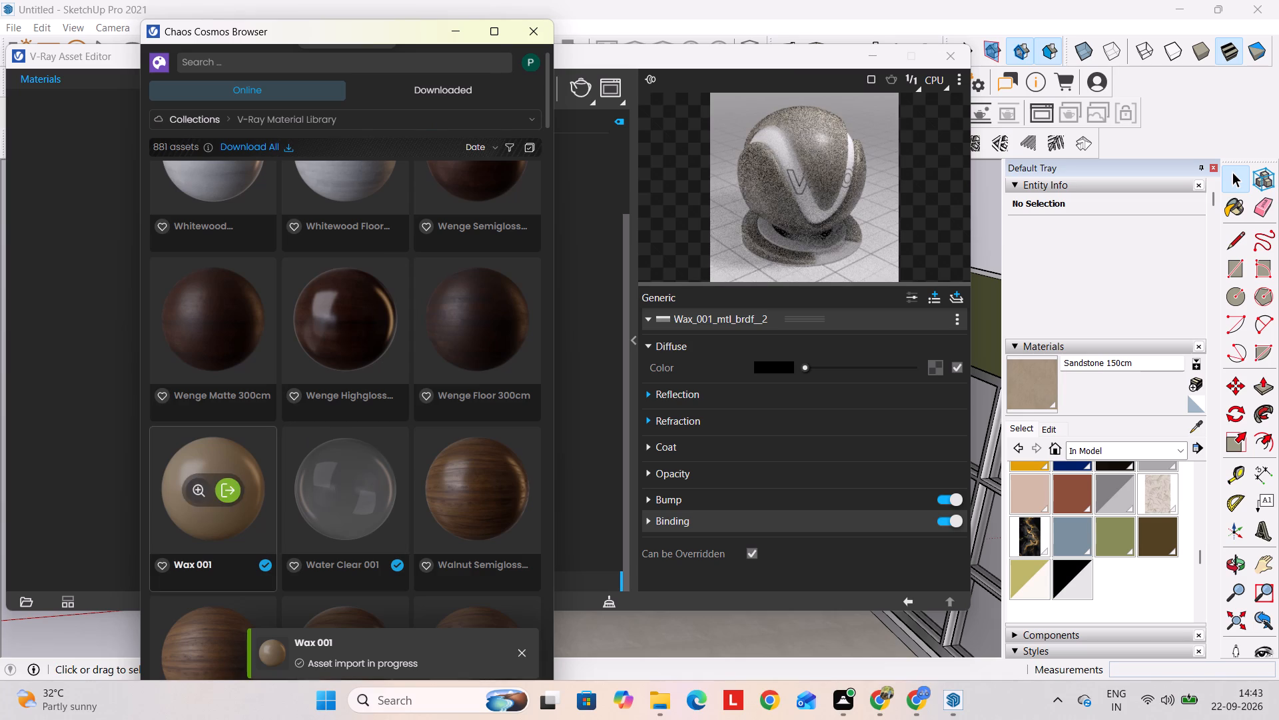
left_click(466, 39)
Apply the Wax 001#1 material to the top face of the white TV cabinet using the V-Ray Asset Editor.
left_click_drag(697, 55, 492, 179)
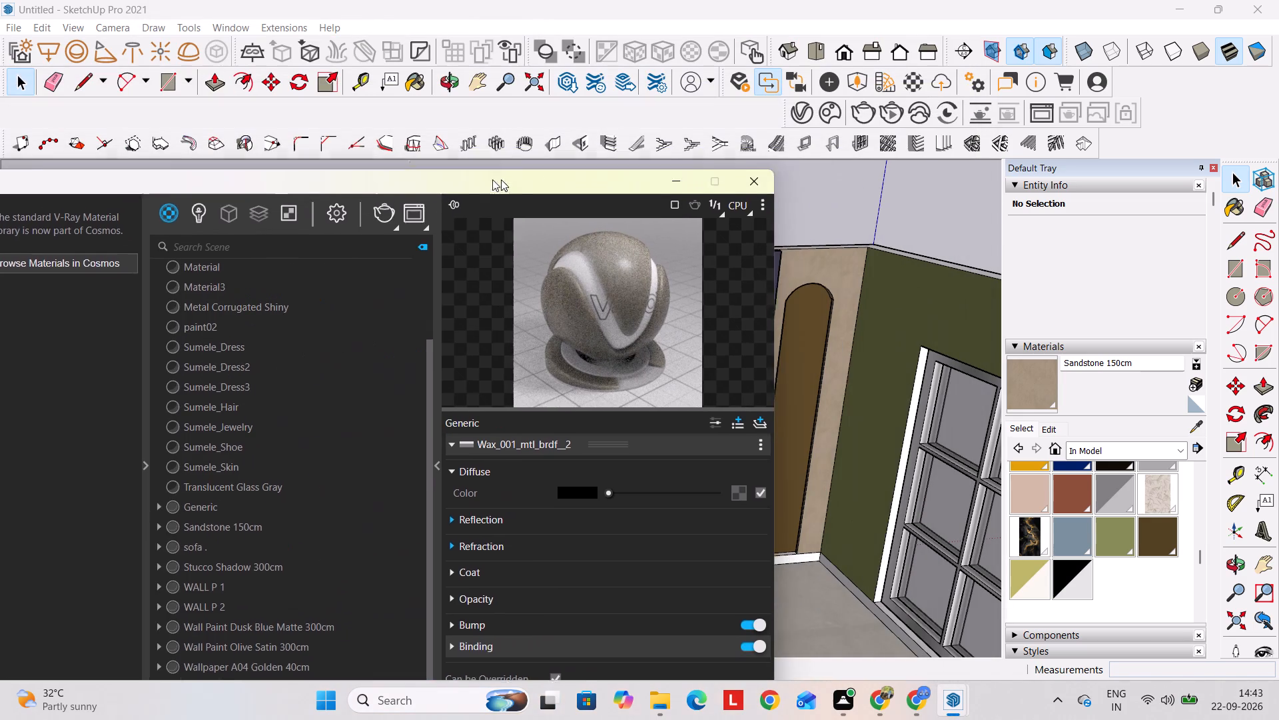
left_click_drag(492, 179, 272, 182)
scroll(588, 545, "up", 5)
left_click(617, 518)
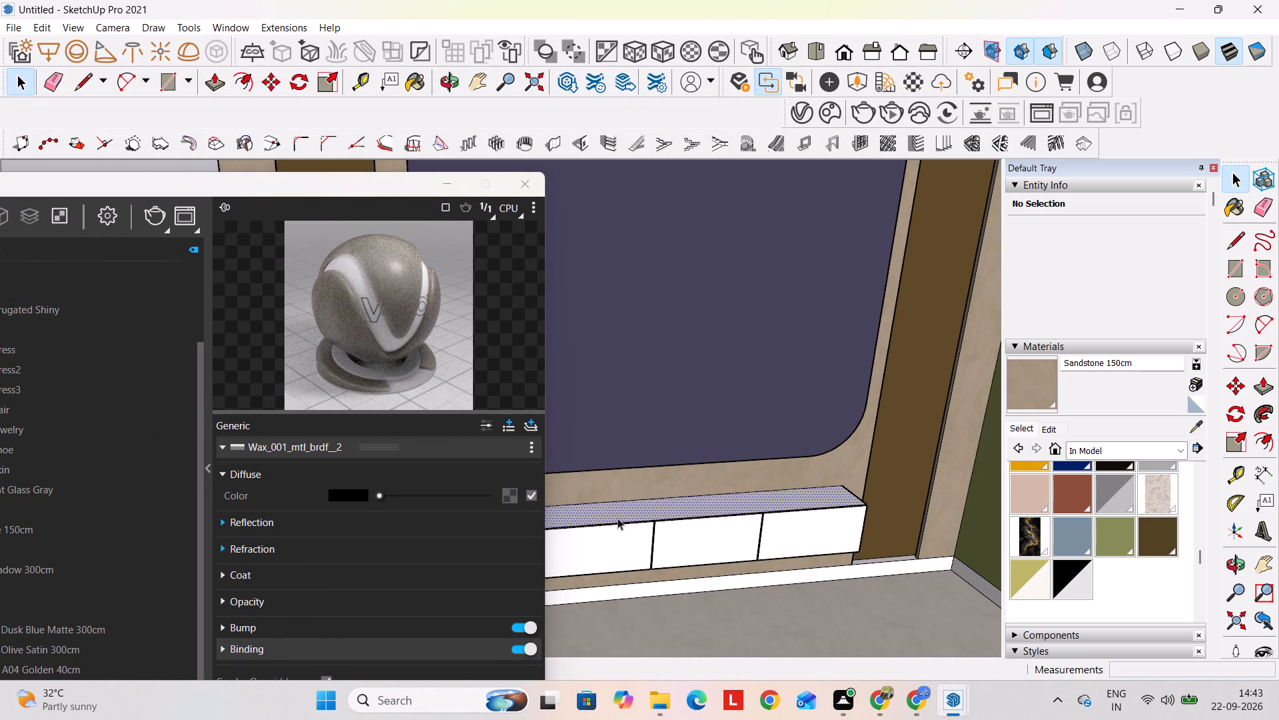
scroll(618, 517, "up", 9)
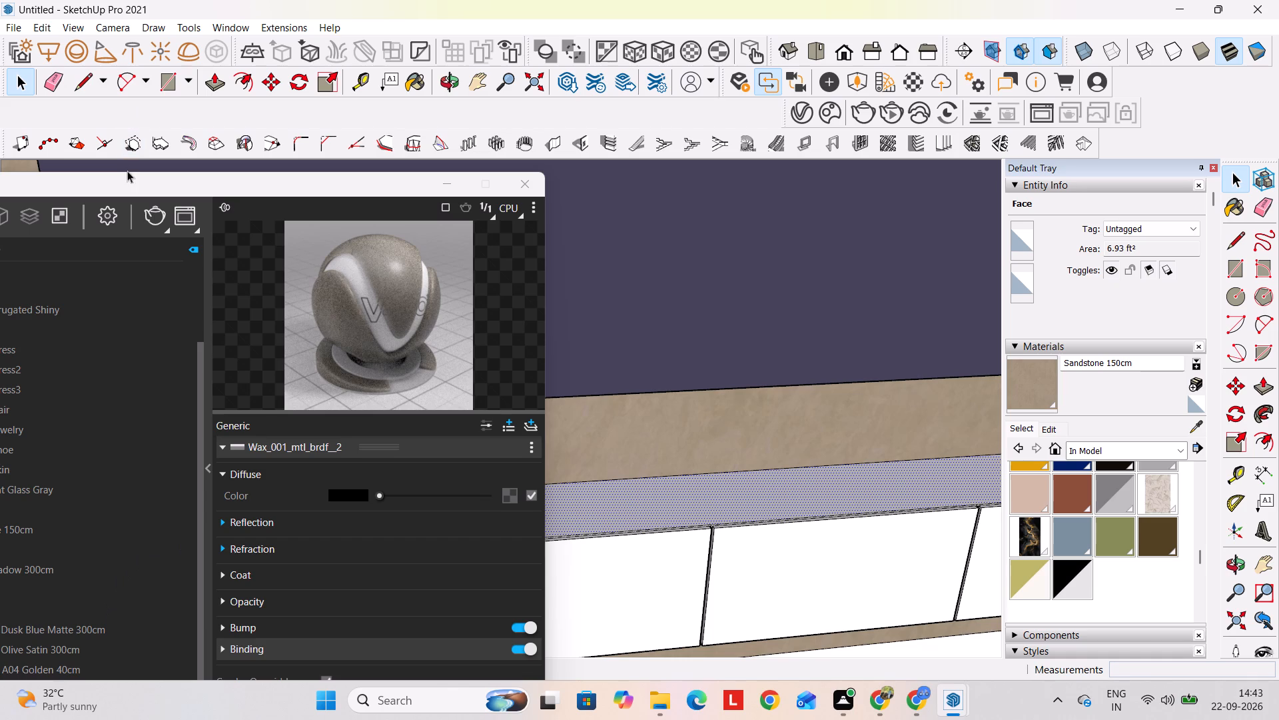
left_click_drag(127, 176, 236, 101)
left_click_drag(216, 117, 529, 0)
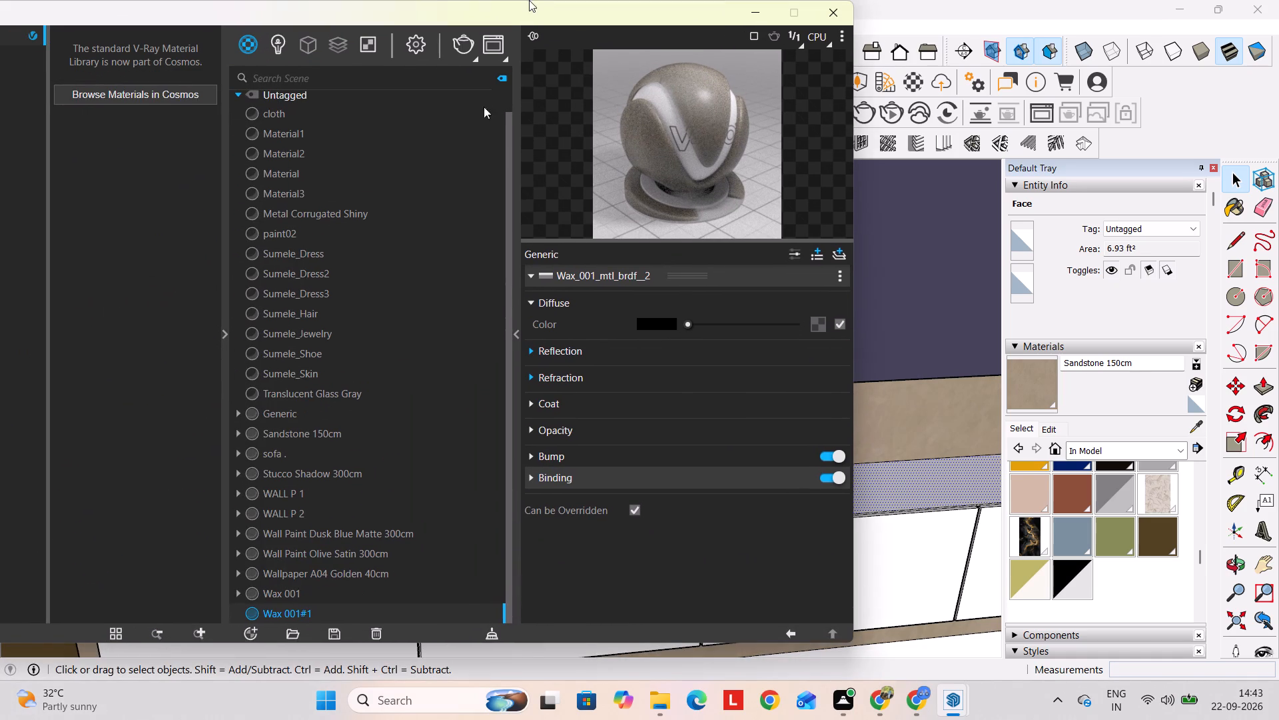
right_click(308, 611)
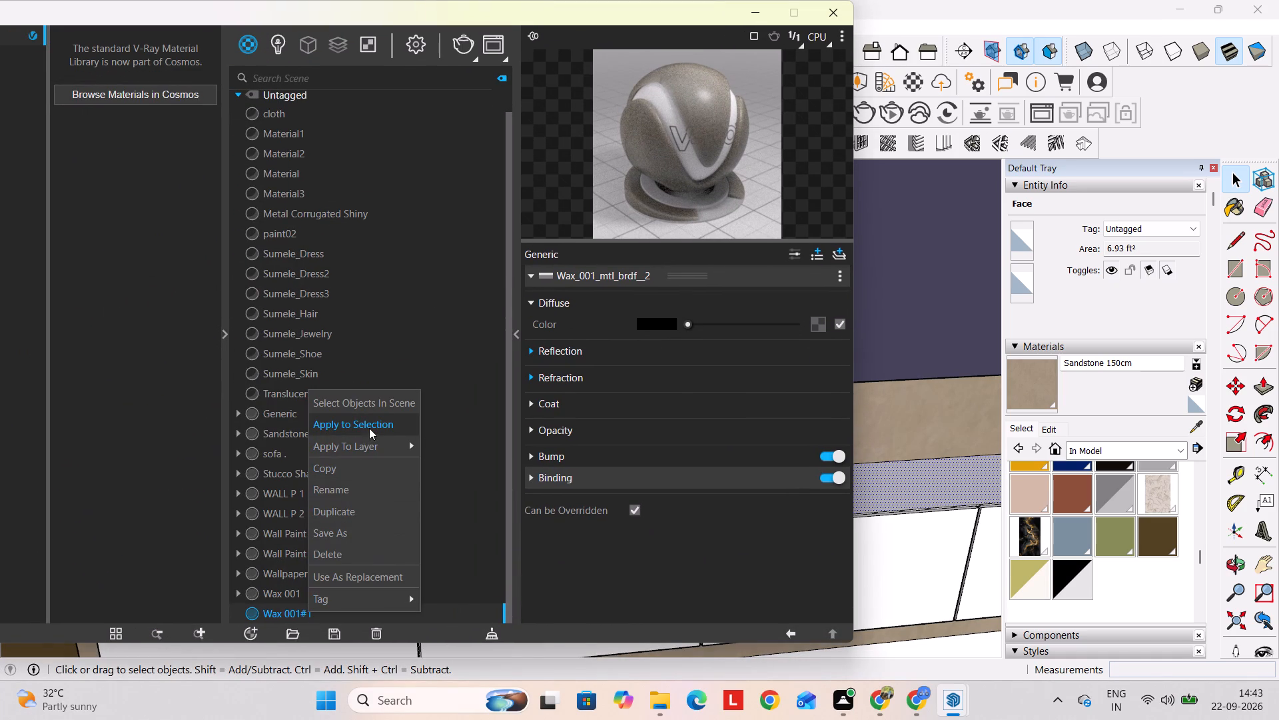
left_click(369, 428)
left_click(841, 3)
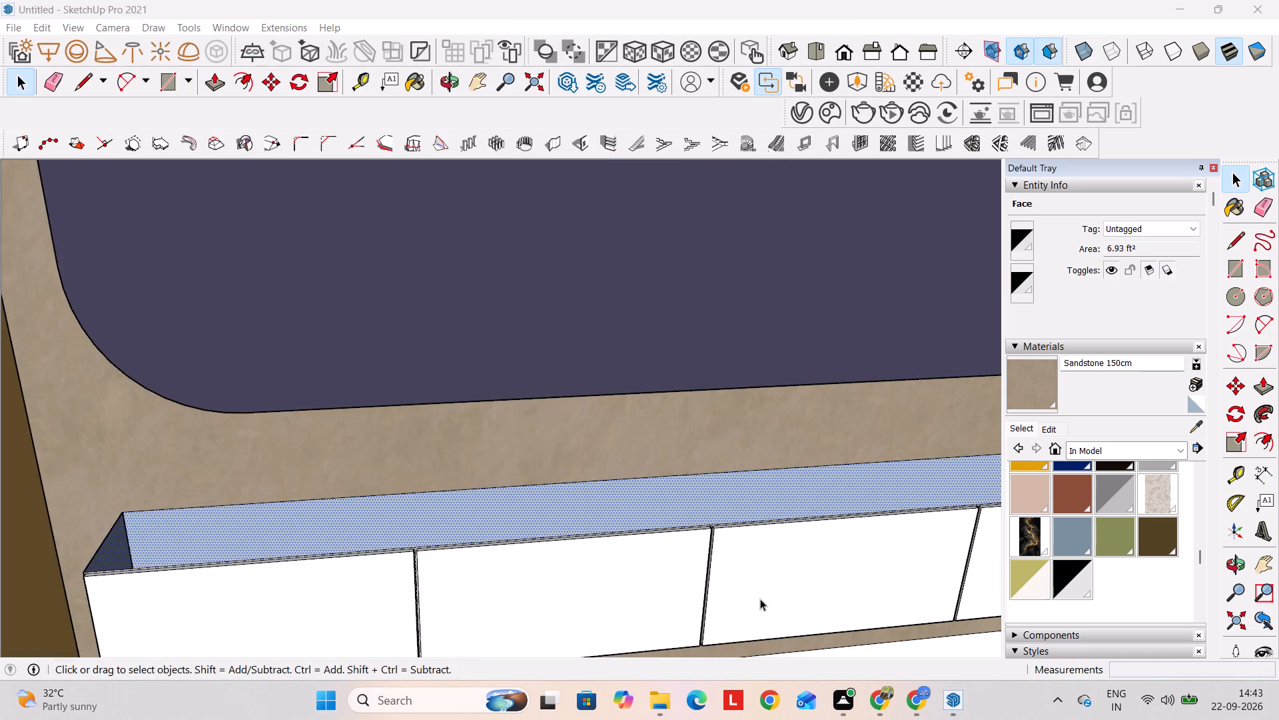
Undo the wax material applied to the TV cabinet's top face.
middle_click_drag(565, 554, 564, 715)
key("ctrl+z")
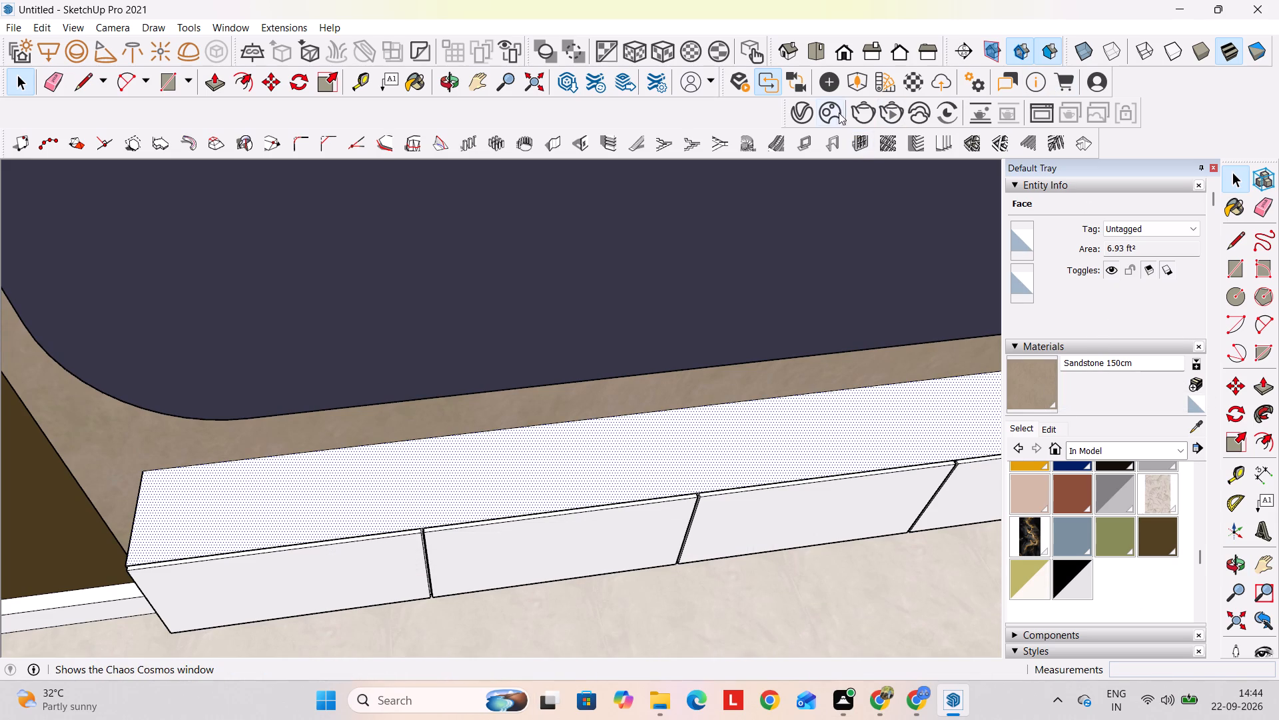
Download Pine Floor 300cm and import the Pine Matte 300cm material from the V-Ray Material Library collection in Chaos Cosmos.
left_click(798, 113)
scroll(260, 161, "down", 3)
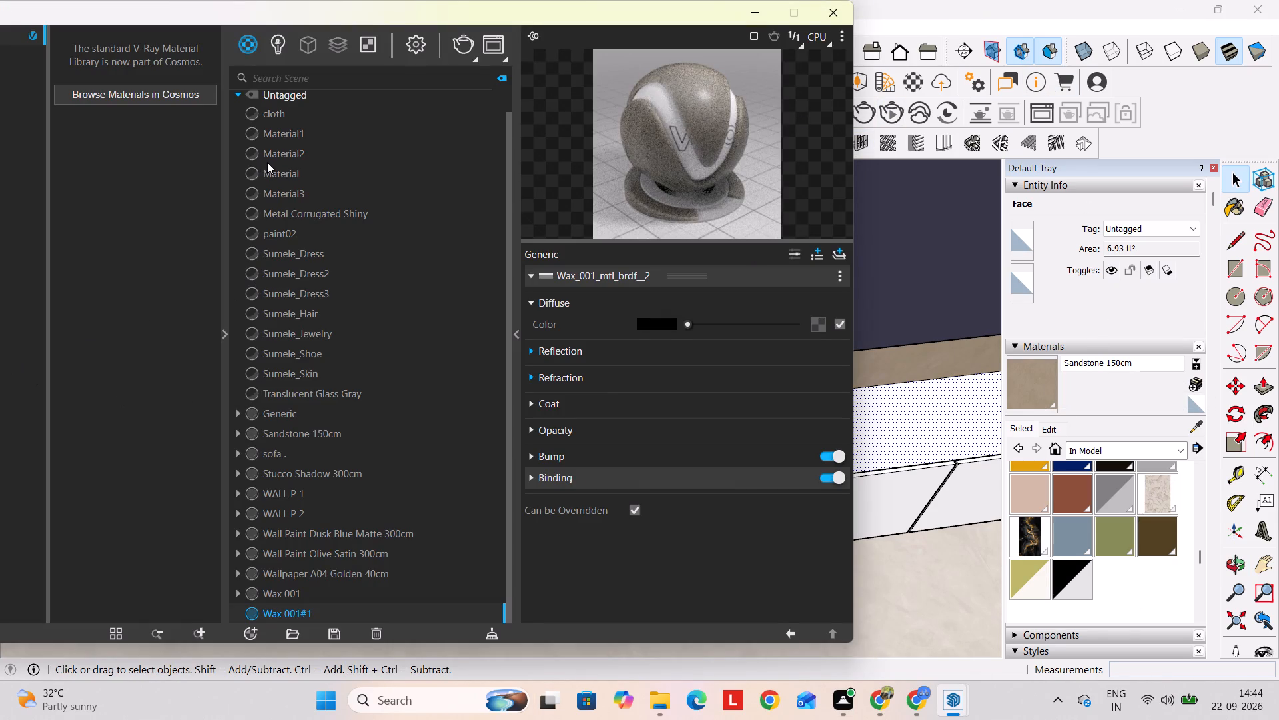
scroll(267, 162, "down", 1)
left_click(154, 103)
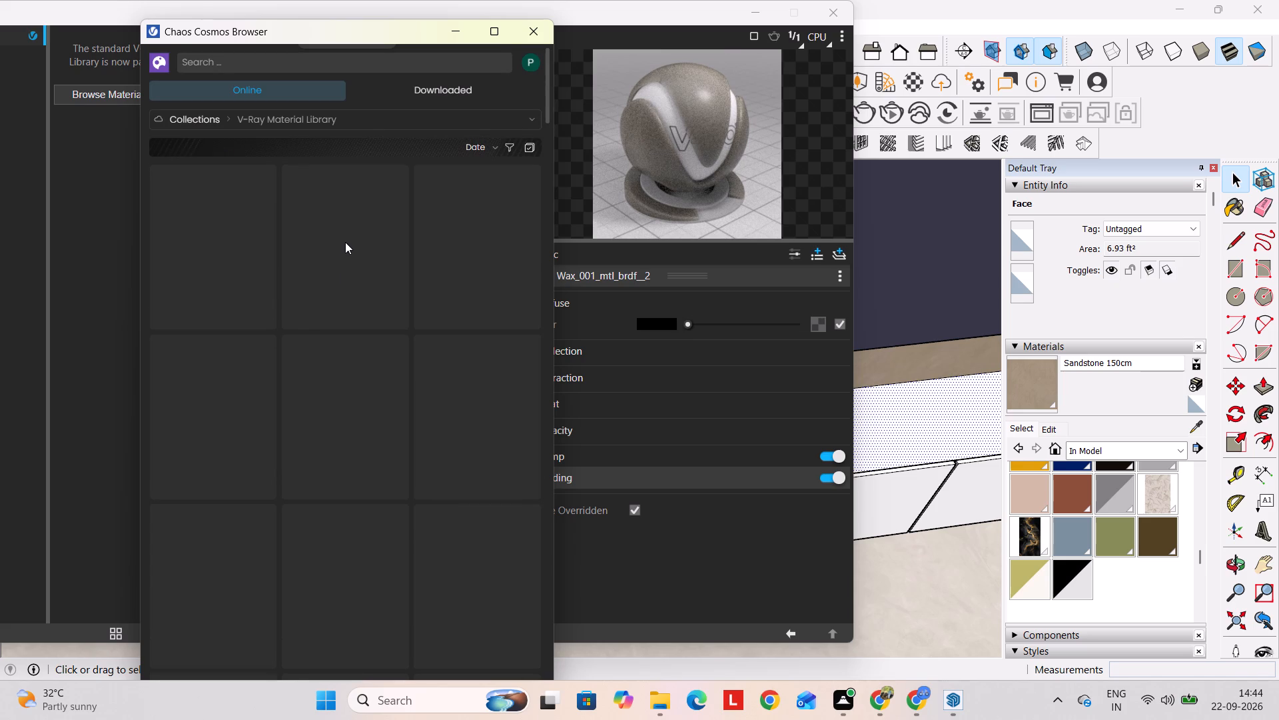
scroll(345, 242, "down", 9)
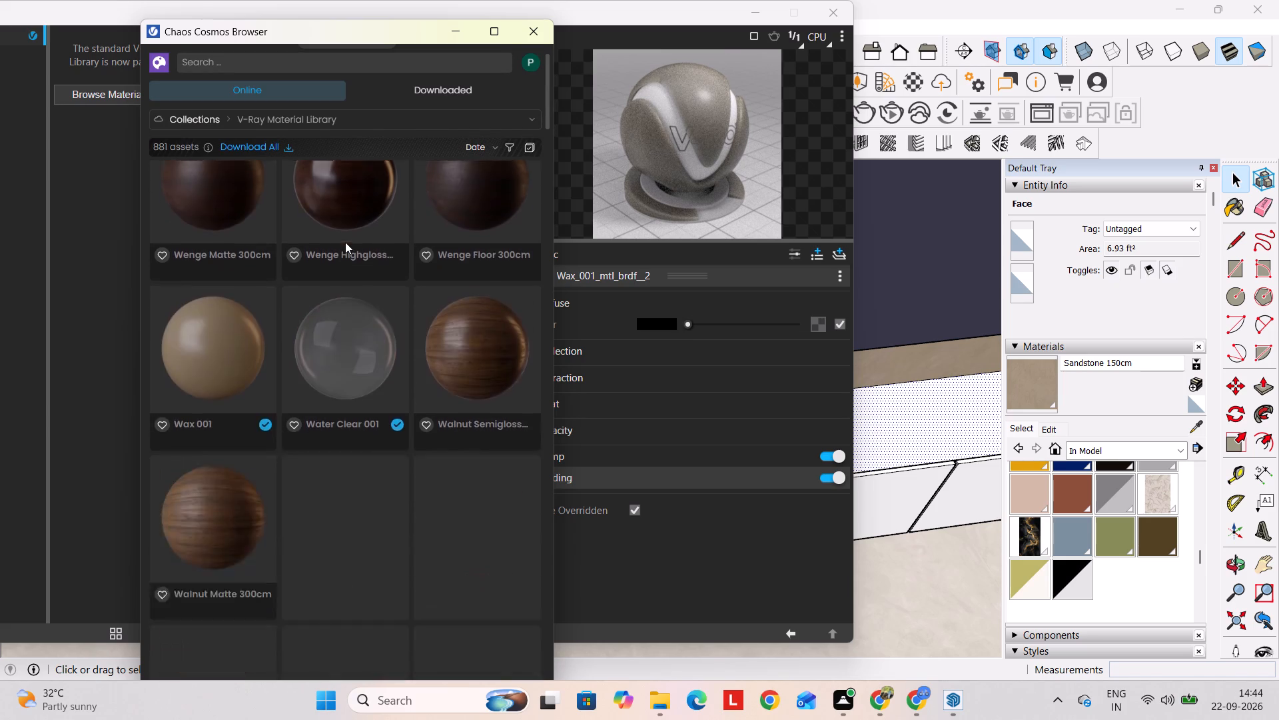
scroll(345, 242, "up", 1)
scroll(345, 242, "down", 2)
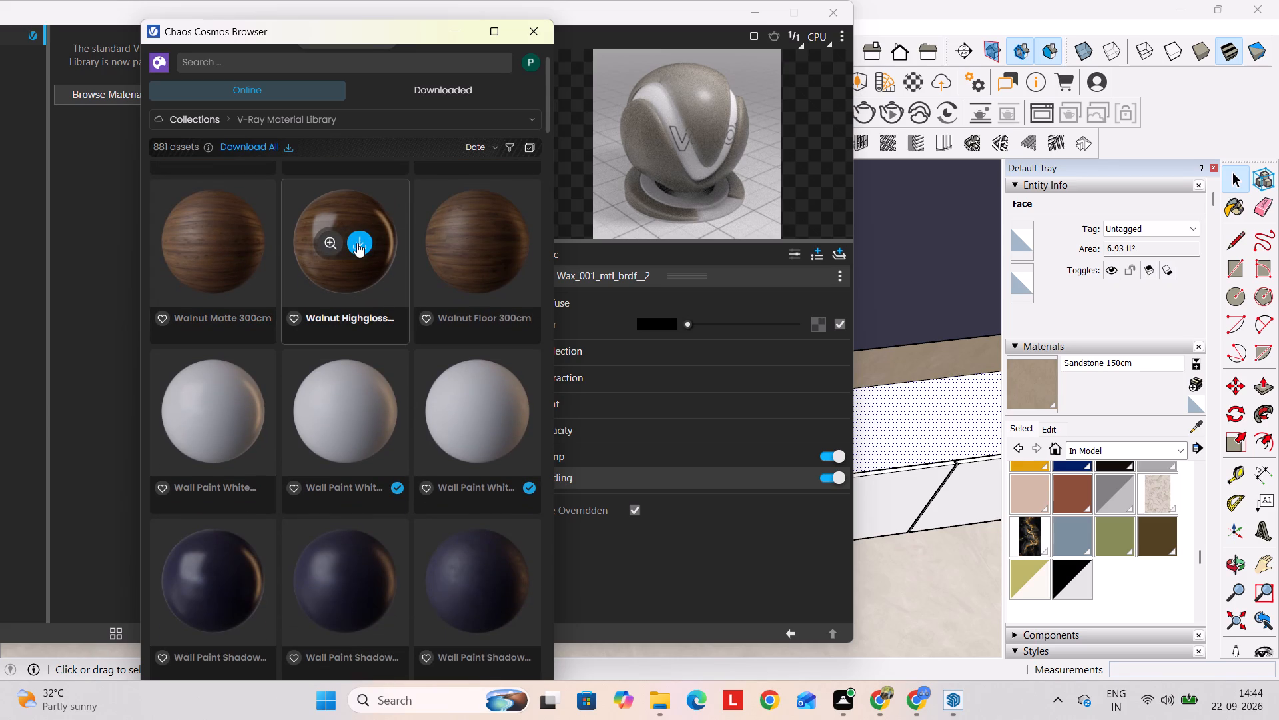
scroll(469, 272, "down", 16)
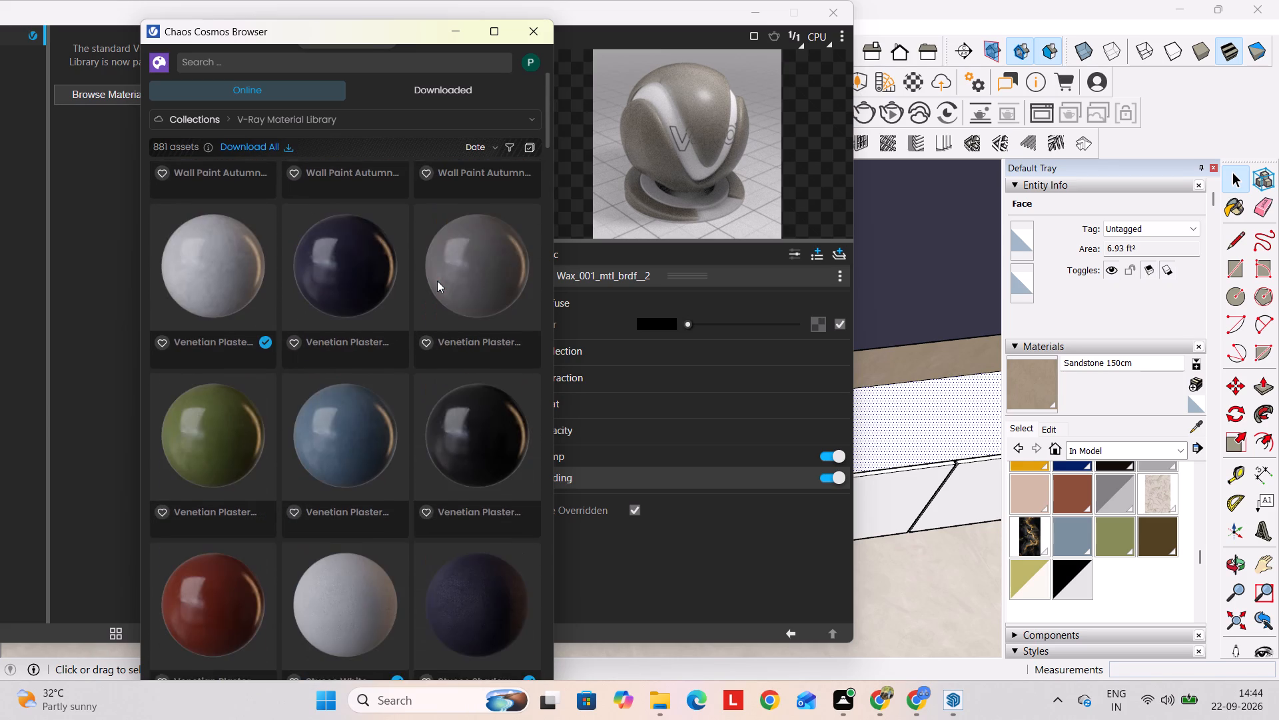
scroll(437, 281, "down", 12)
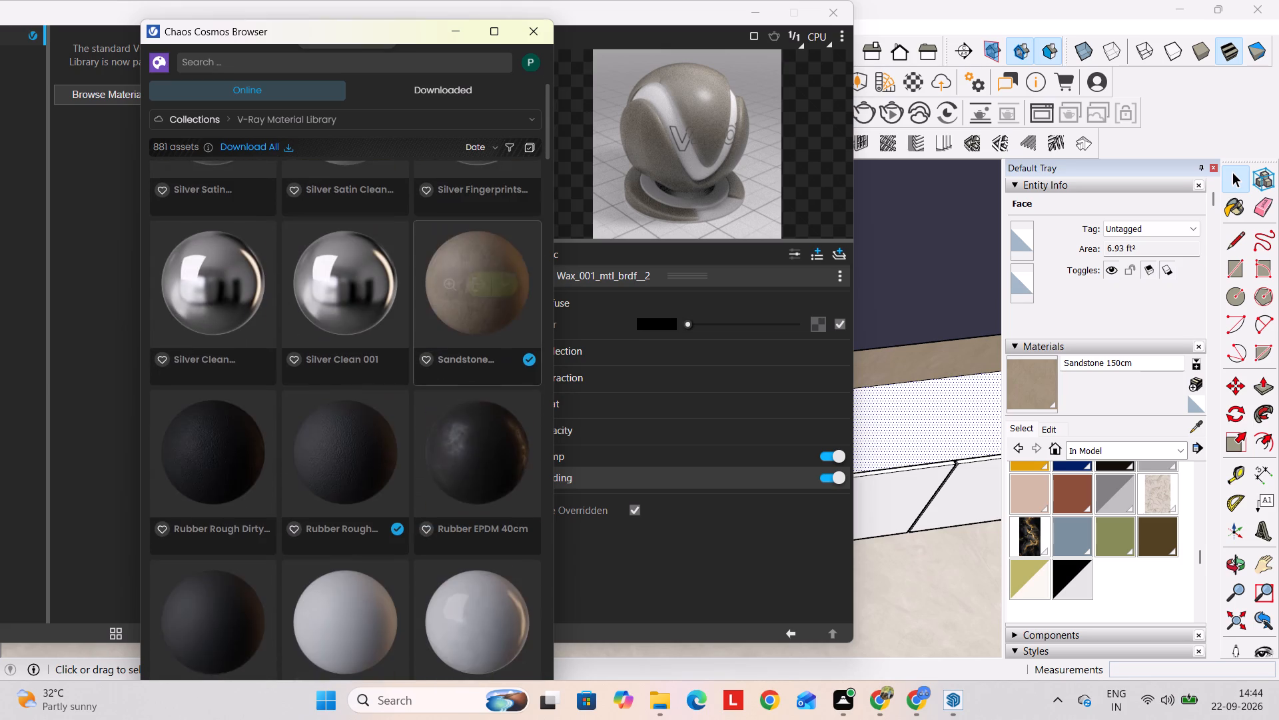
scroll(436, 277, "down", 3)
scroll(436, 277, "up", 2)
scroll(436, 277, "down", 12)
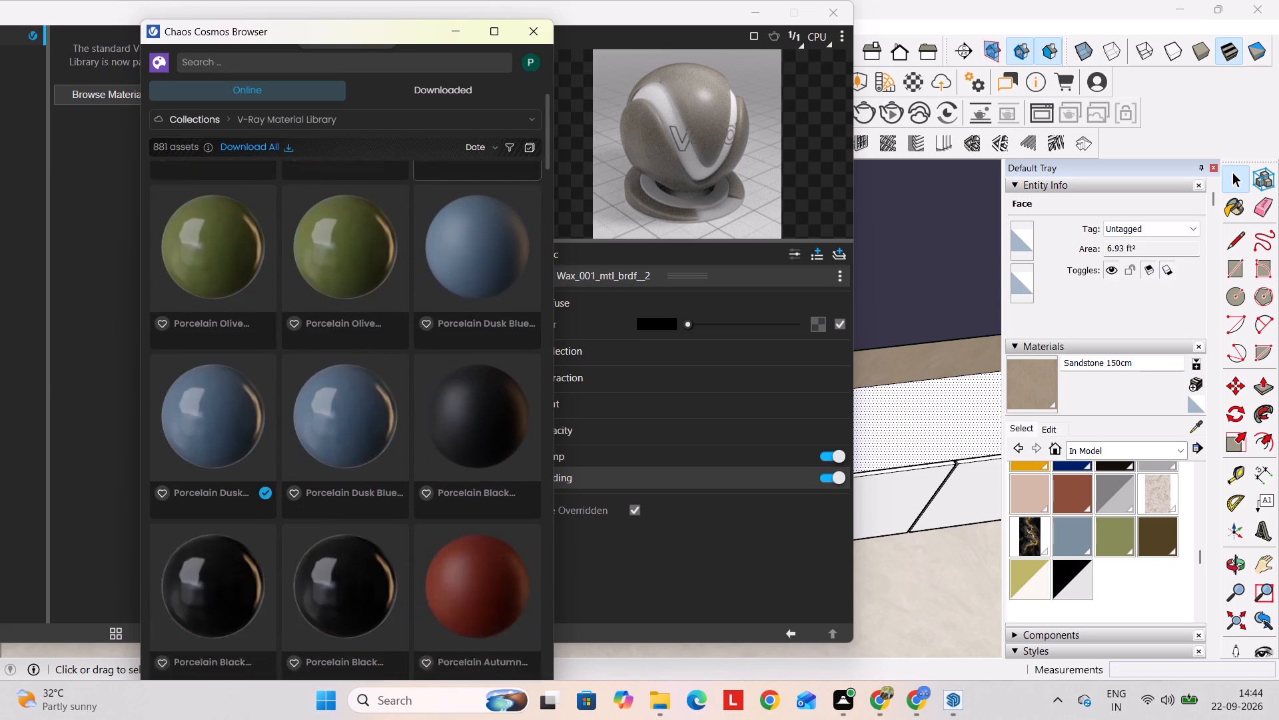
scroll(298, 154, "down", 3)
scroll(398, 252, "down", 7)
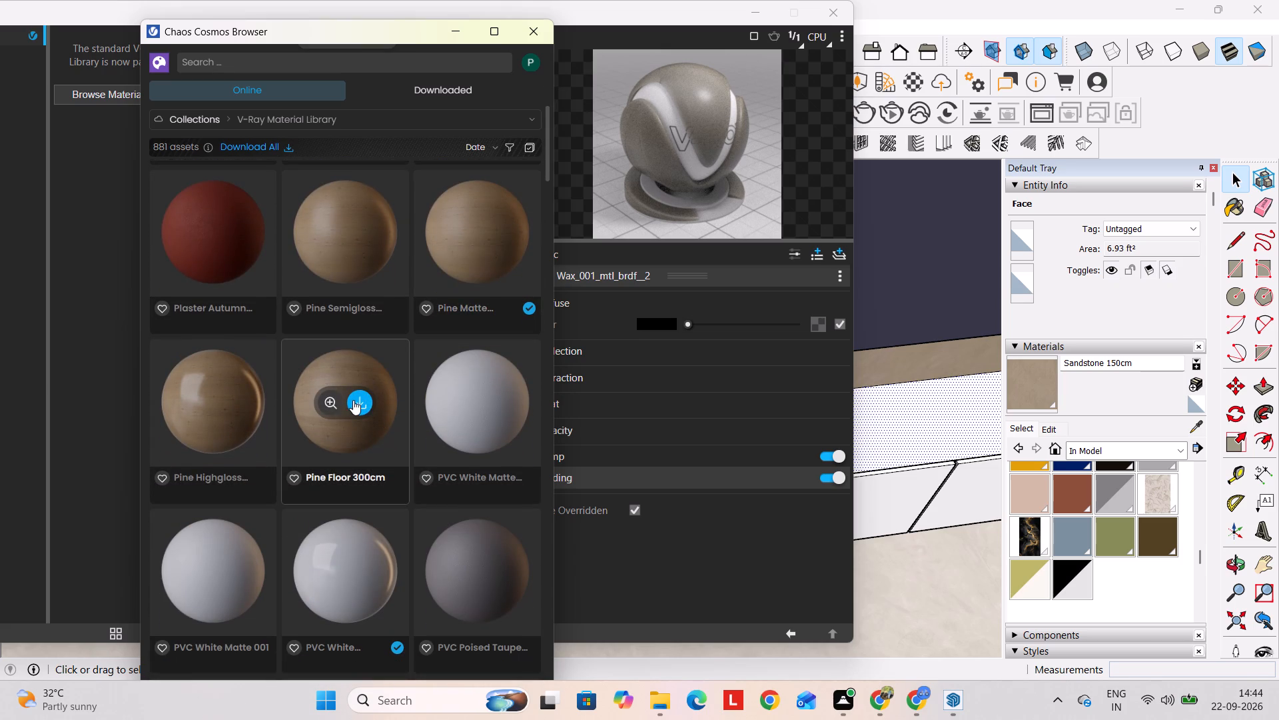
left_click(365, 399)
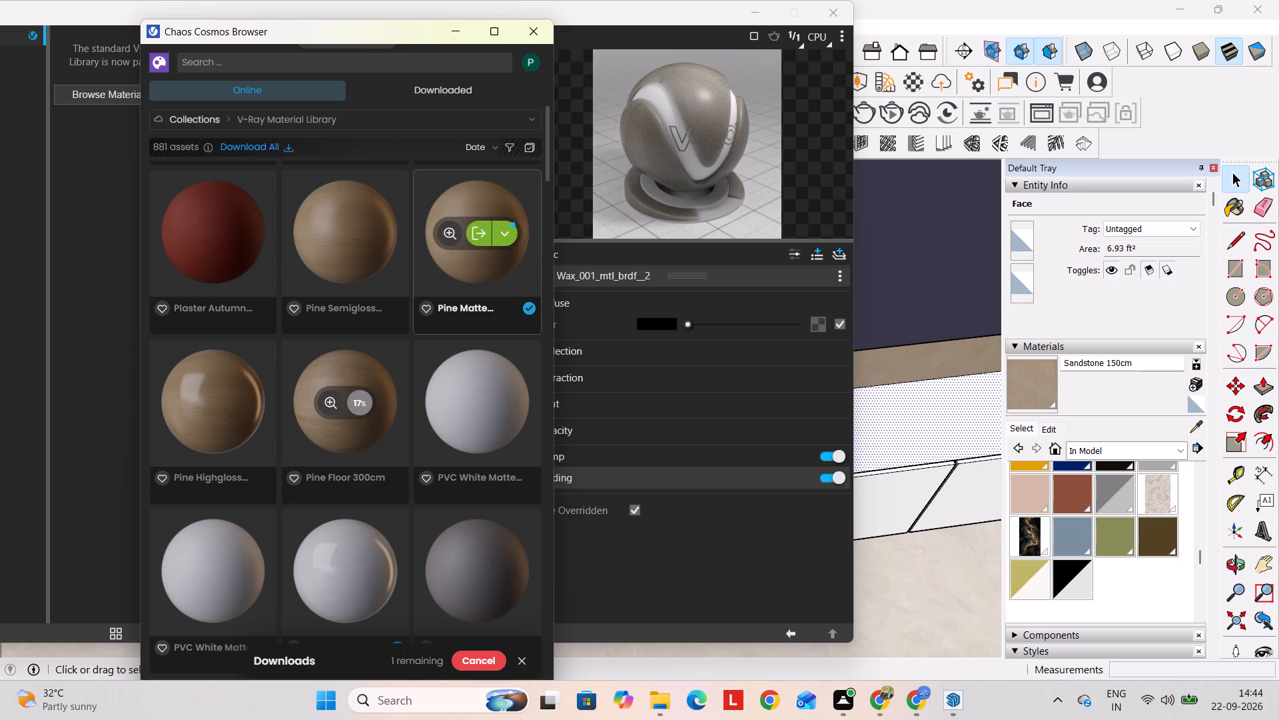
left_click(473, 236)
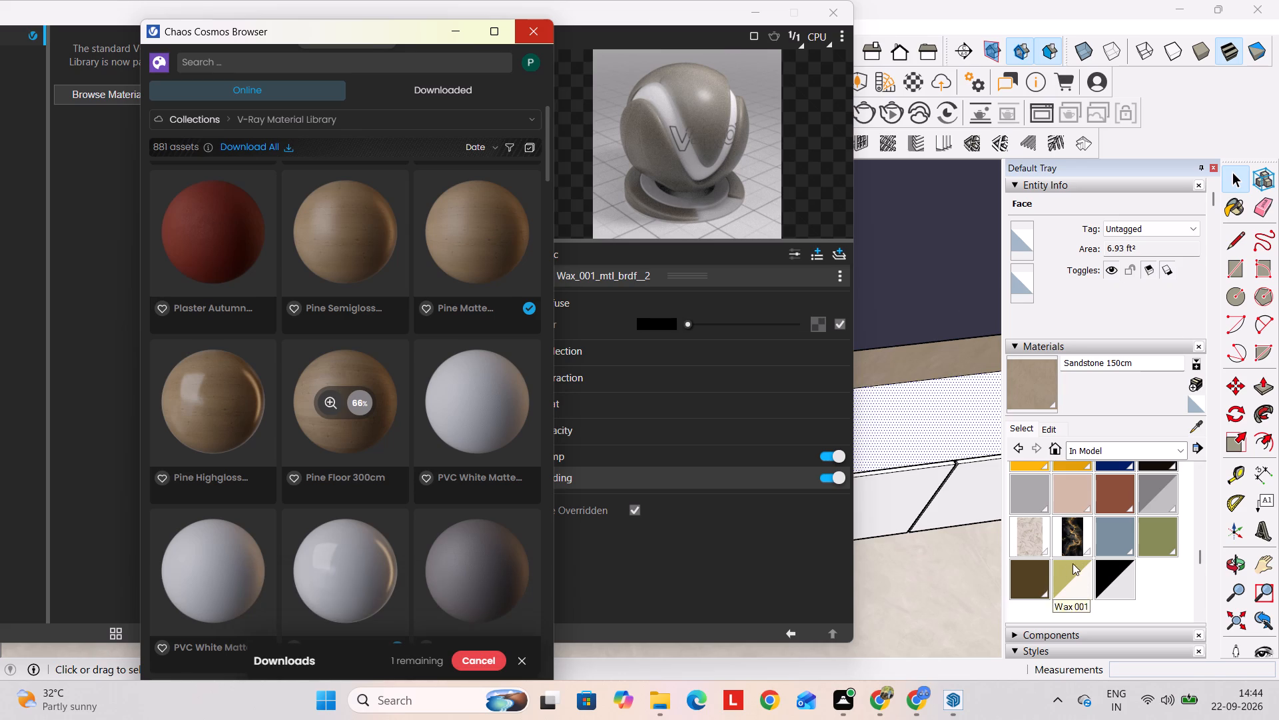
Paint the TV cabinet's top face with the Pine Matte 300cm material.
scroll(1072, 563, "up", 4)
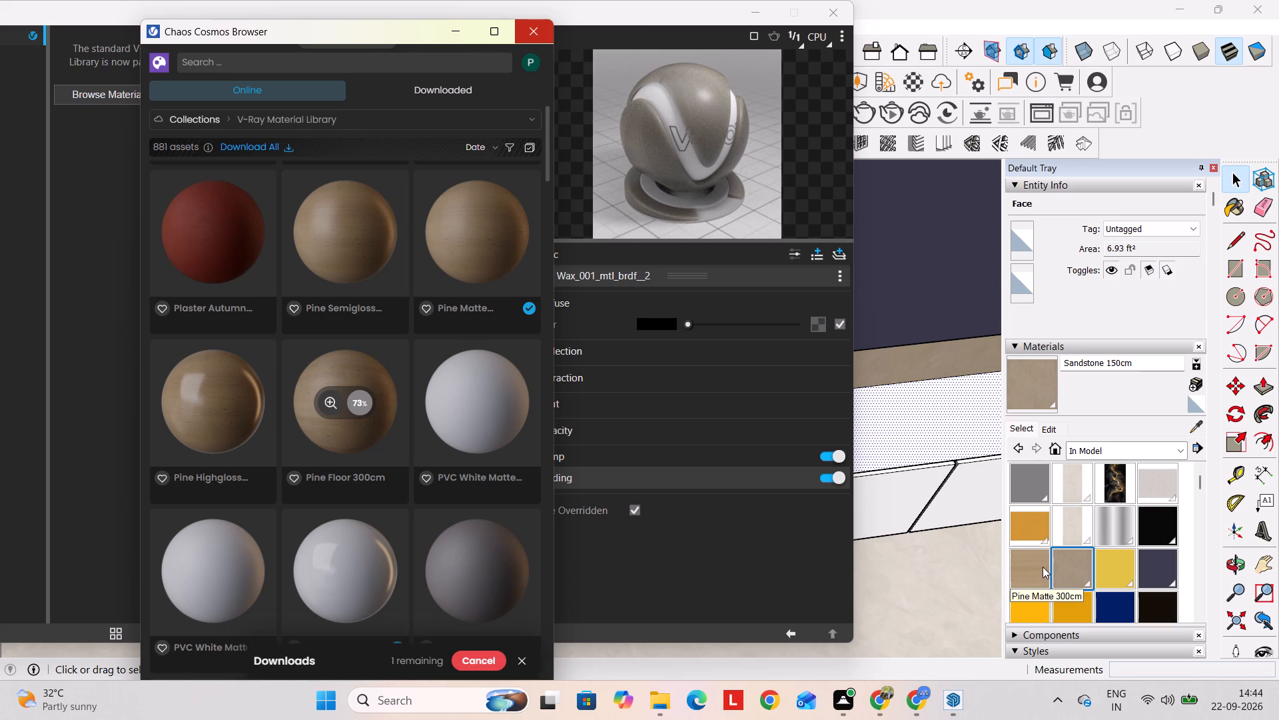
left_click(1041, 567)
left_click(761, 9)
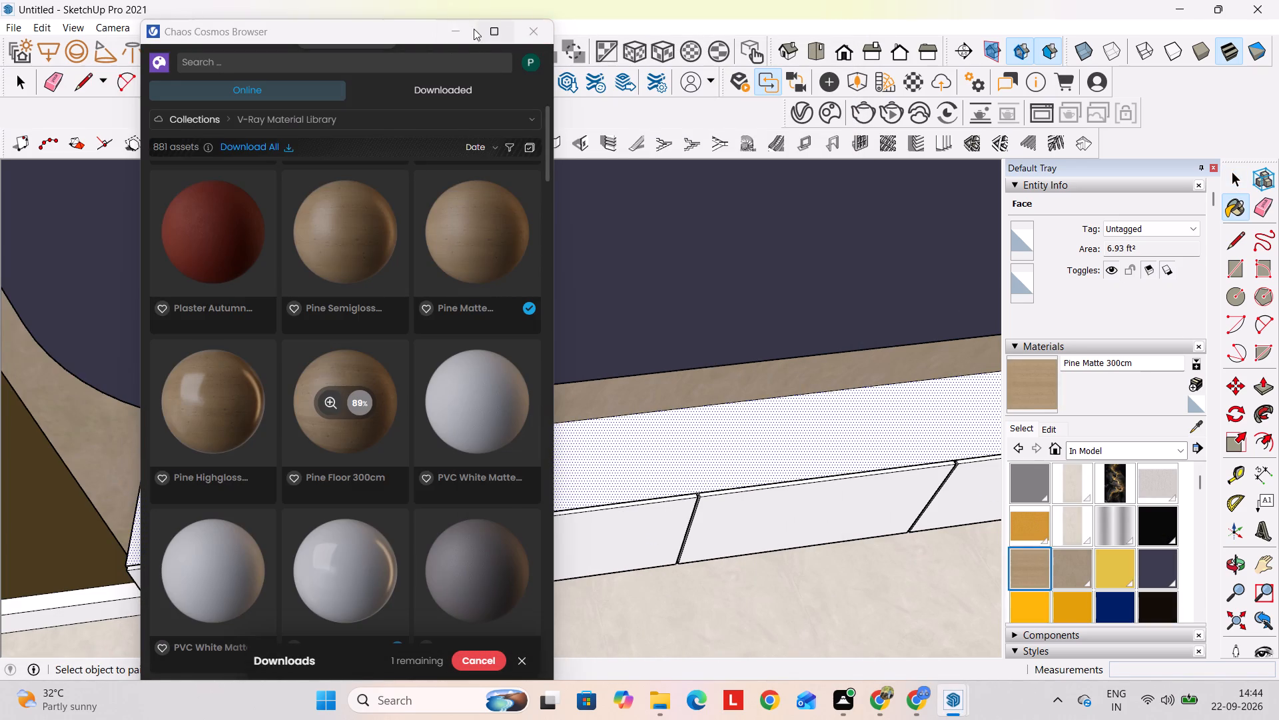
left_click(446, 29)
left_click(585, 459)
Paint the cabinet's exposed end face and the thin front frame around the adjacent door with Pine Matte 300cm.
middle_click_drag(437, 506, 590, 390)
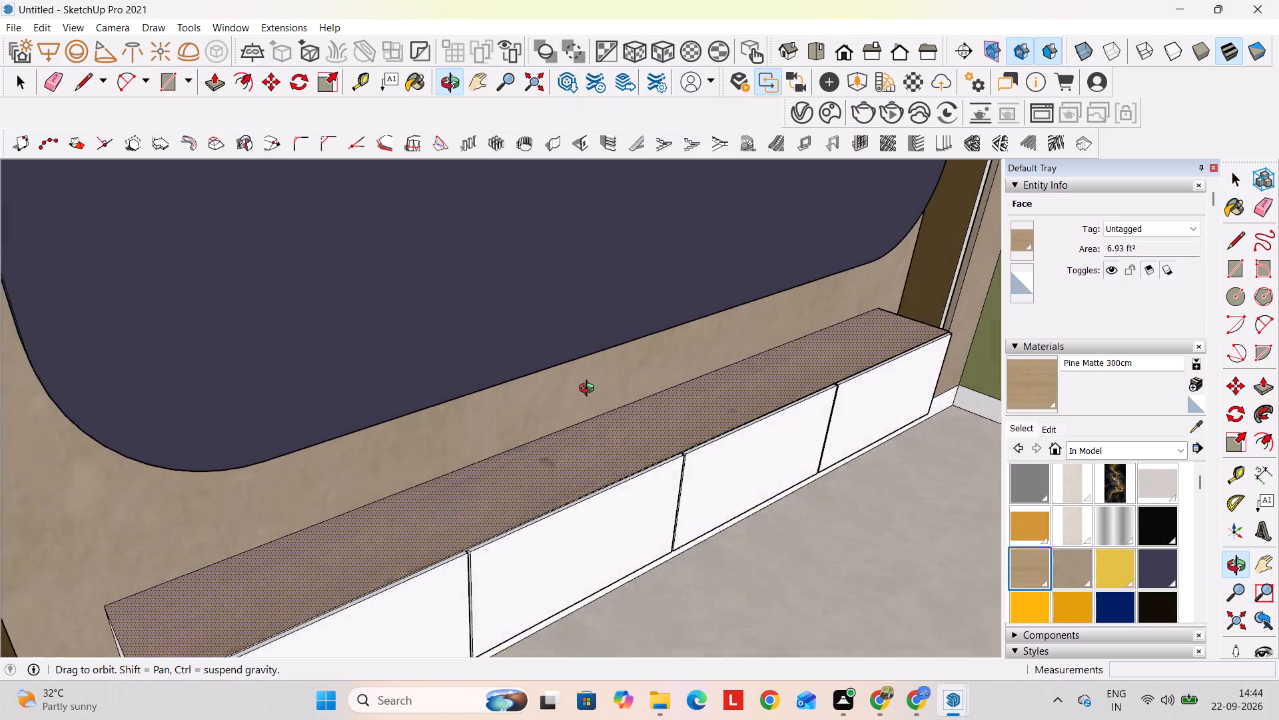
middle_click_drag(590, 390, 612, 276)
scroll(498, 515, "down", 2)
middle_click_drag(321, 587, 378, 449)
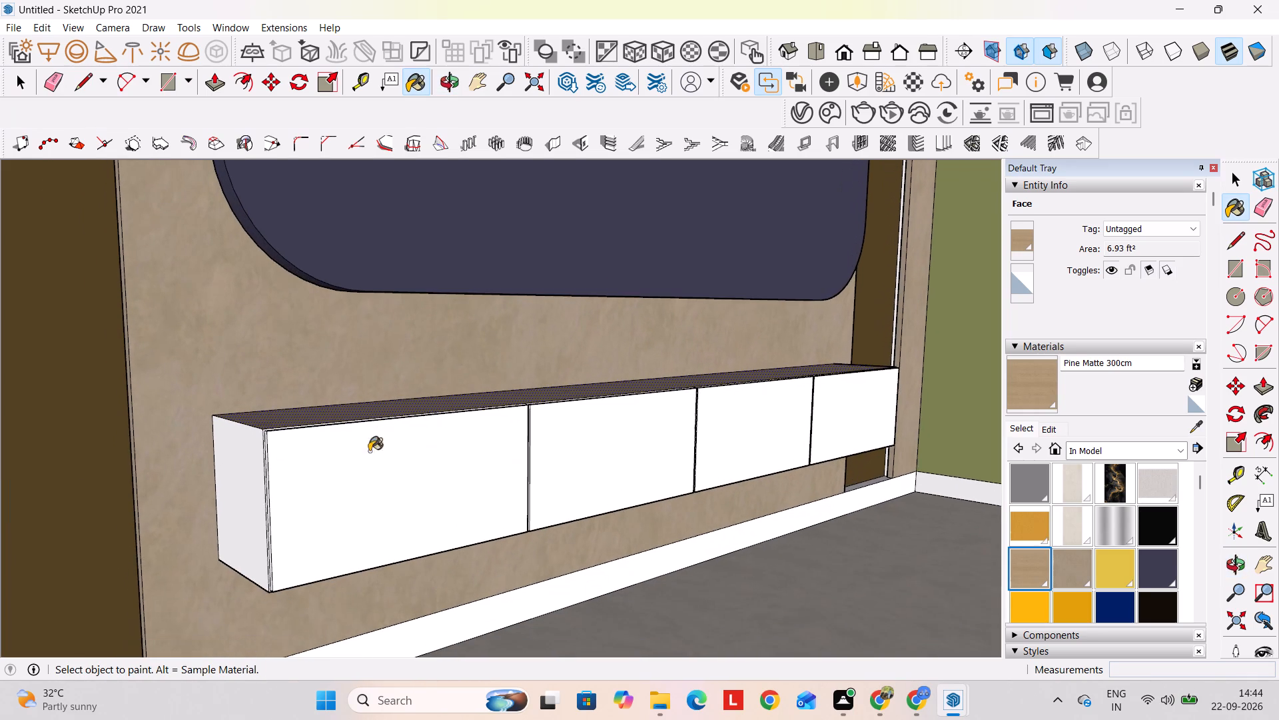
left_click(236, 507)
scroll(262, 445, "up", 18)
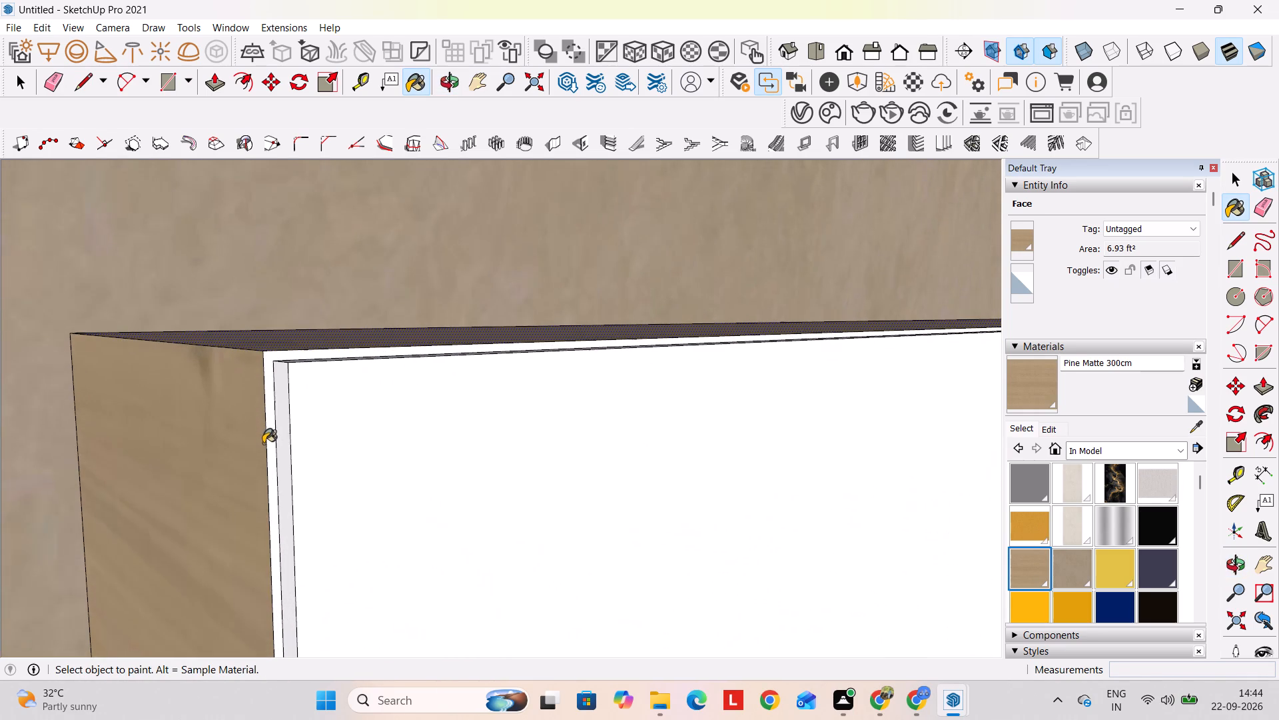
left_click(268, 394)
scroll(273, 405, "down", 1)
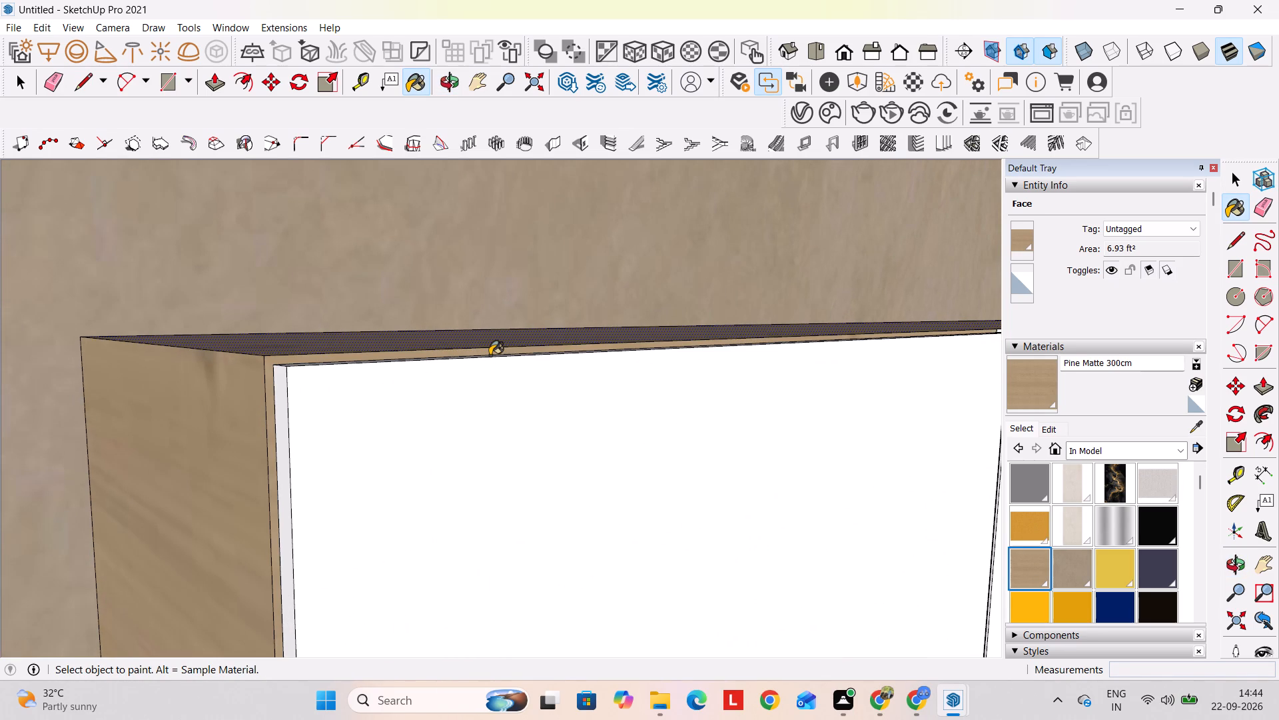
Paint the thin front frames around the remaining three cabinet doors with Pine Matte 300cm.
scroll(490, 355, "down", 4)
middle_click_drag(715, 625, 85, 719)
scroll(370, 524, "up", 5)
scroll(596, 407, "up", 1)
middle_click_drag(596, 407, 440, 435)
scroll(299, 442, "up", 6)
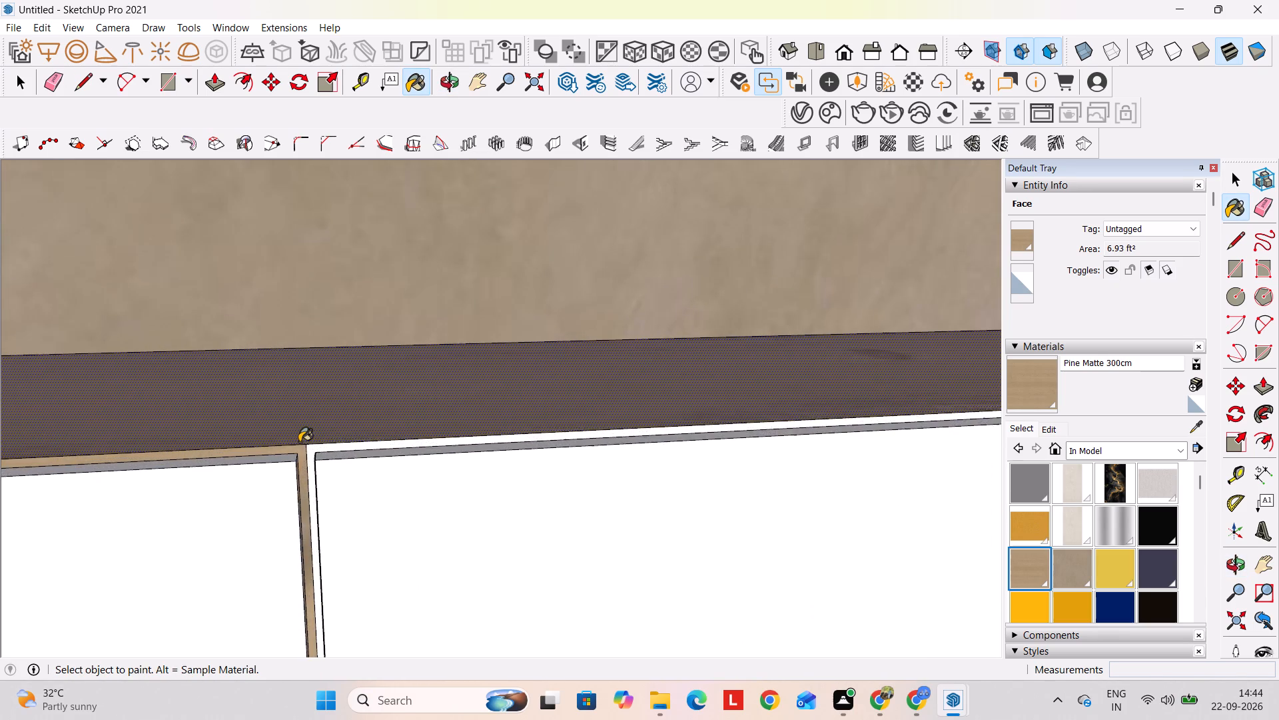
scroll(299, 442, "up", 11)
left_click(334, 457)
scroll(420, 463, "down", 12)
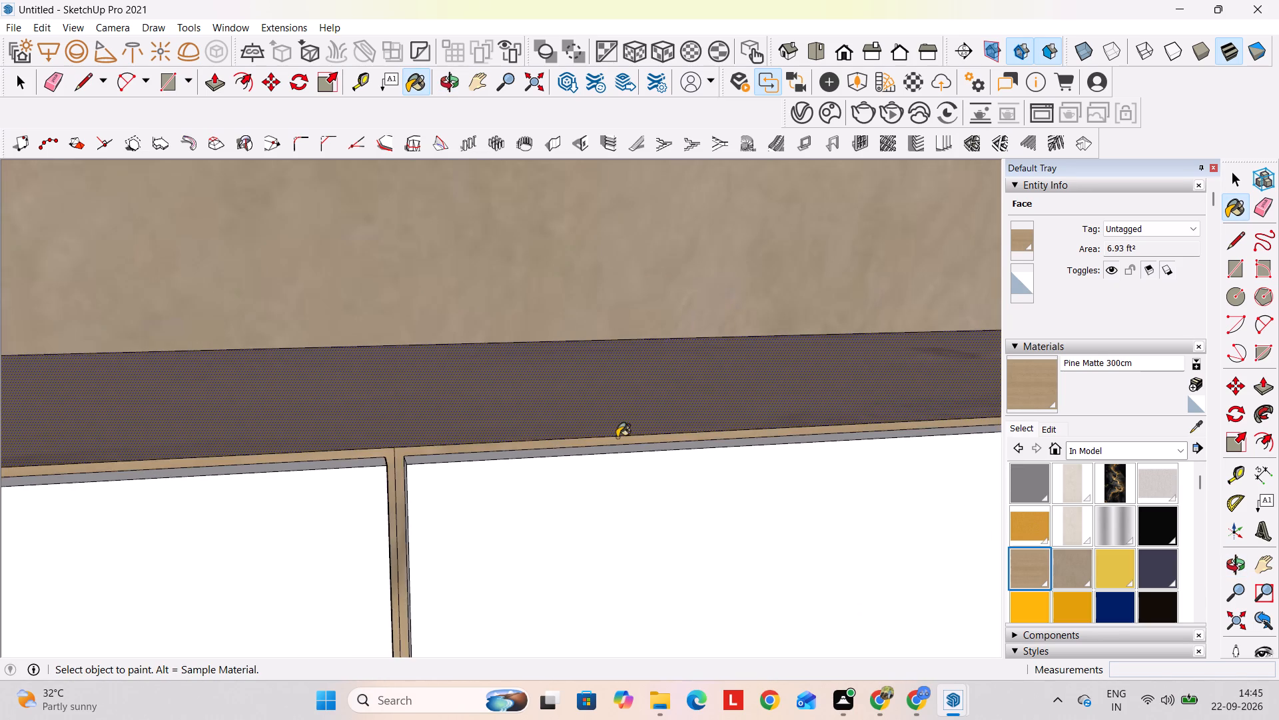
scroll(617, 437, "down", 20)
middle_click_drag(903, 473, 324, 421)
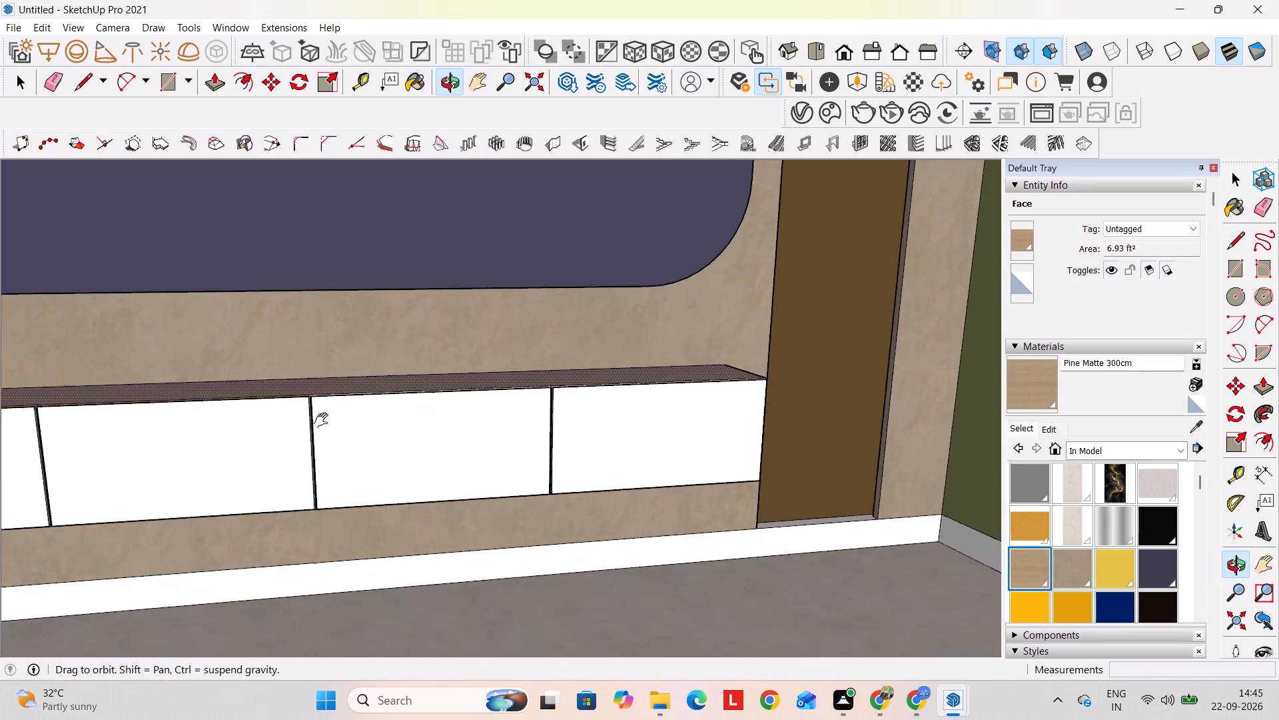
middle_click_drag(324, 421, 225, 396)
scroll(403, 366, "up", 20)
scroll(403, 366, "up", 4)
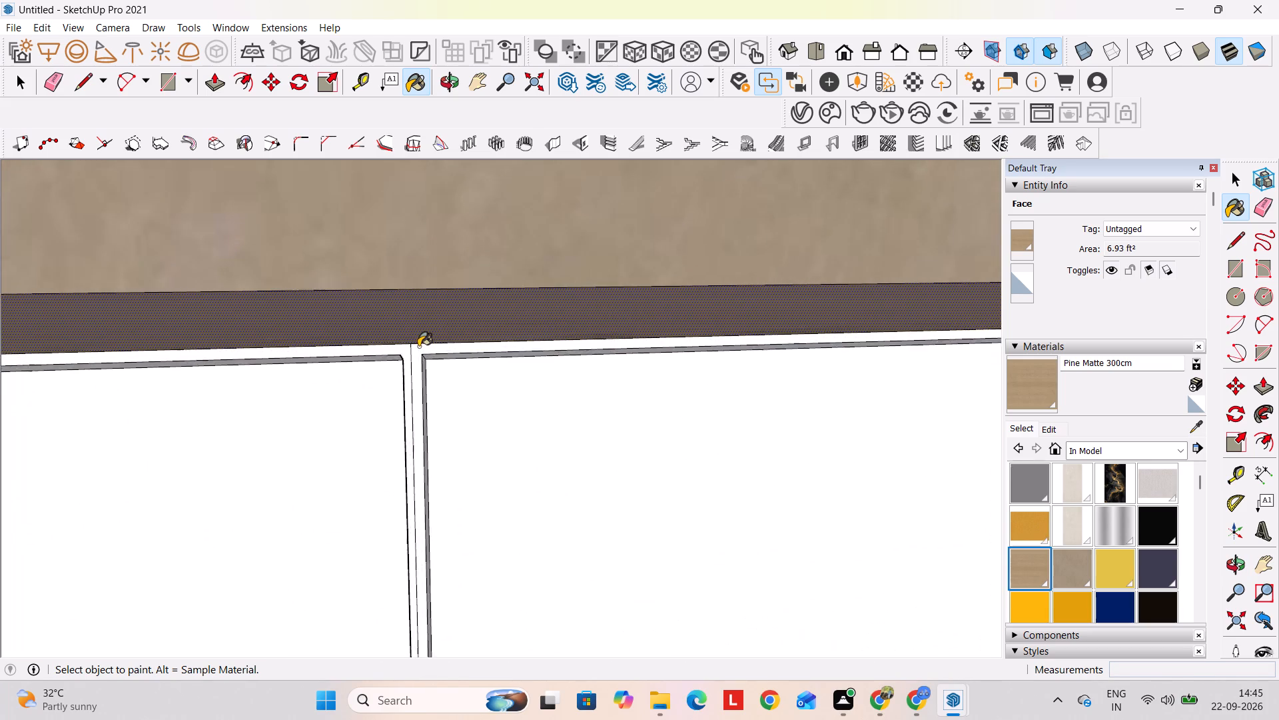
scroll(418, 347, "up", 3)
left_click(416, 349)
left_click(398, 347)
scroll(402, 356, "down", 11)
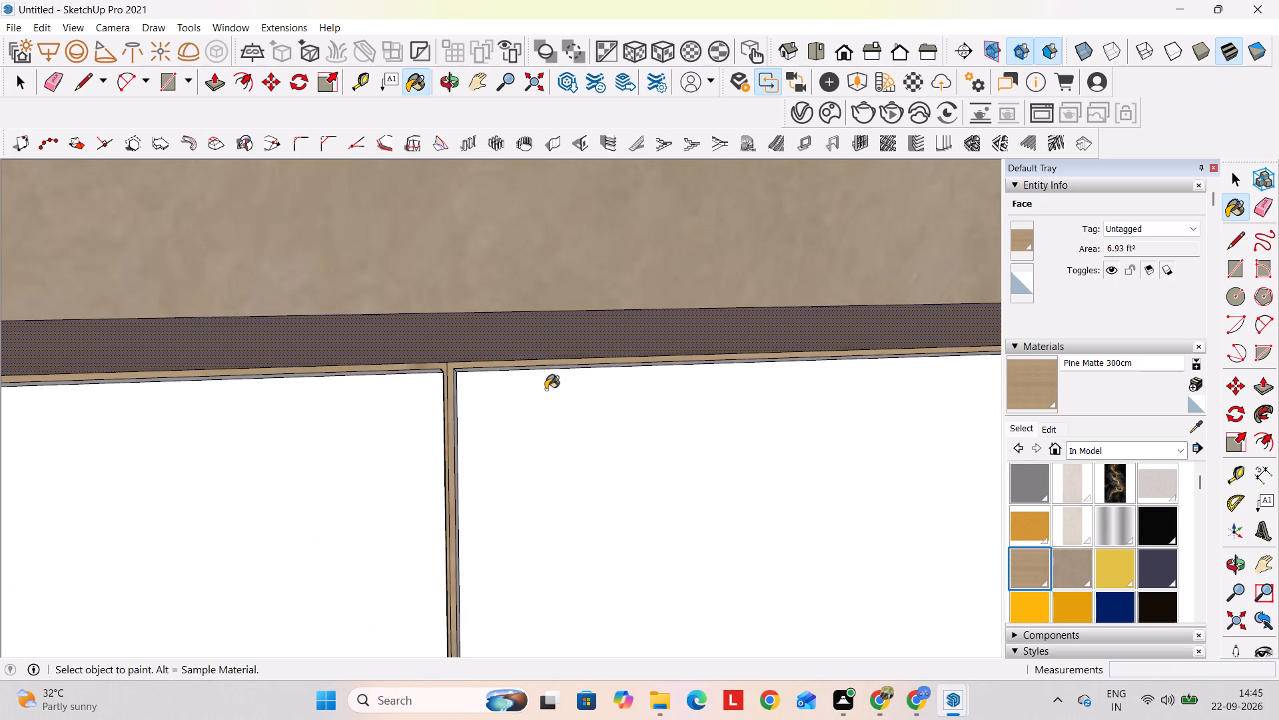
Paint the TV cabinet's underside and its other end face with Pine Matte 300cm.
scroll(546, 389, "down", 11)
scroll(745, 394, "down", 4)
middle_click_drag(791, 504, 769, 316)
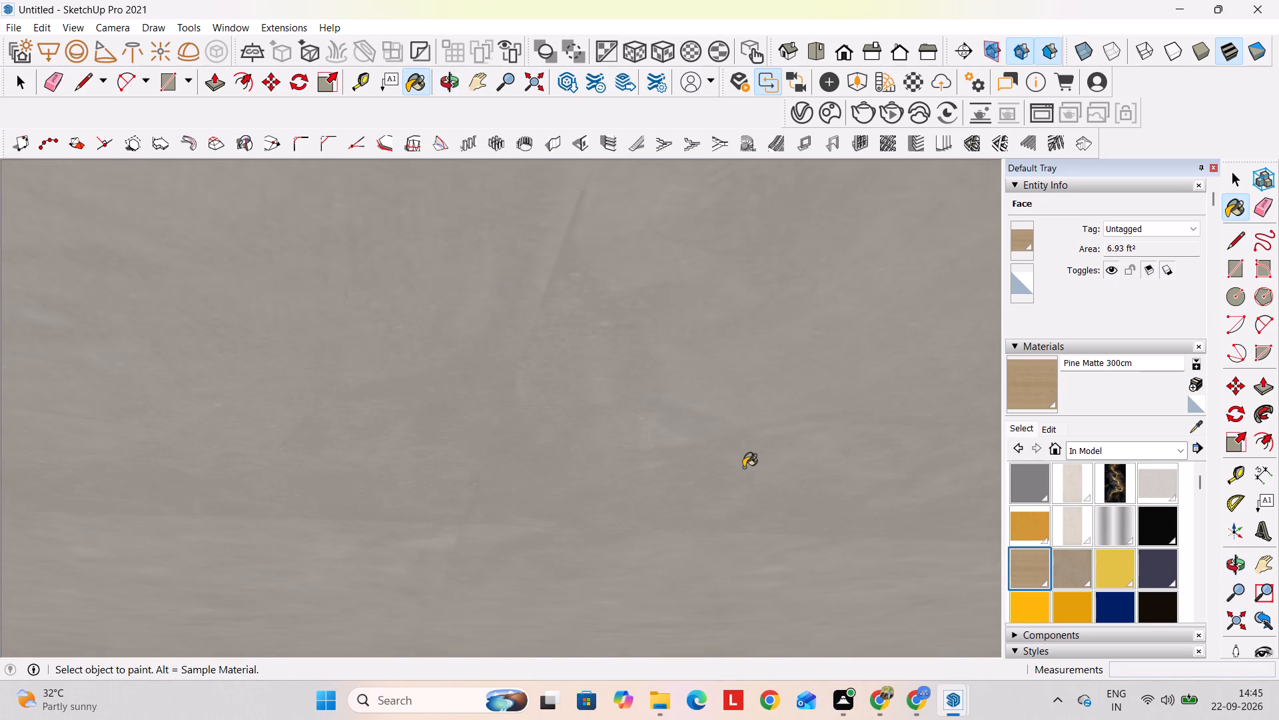
middle_click_drag(725, 427, 745, 569)
middle_click_drag(709, 412, 740, 705)
middle_click_drag(708, 400, 750, 716)
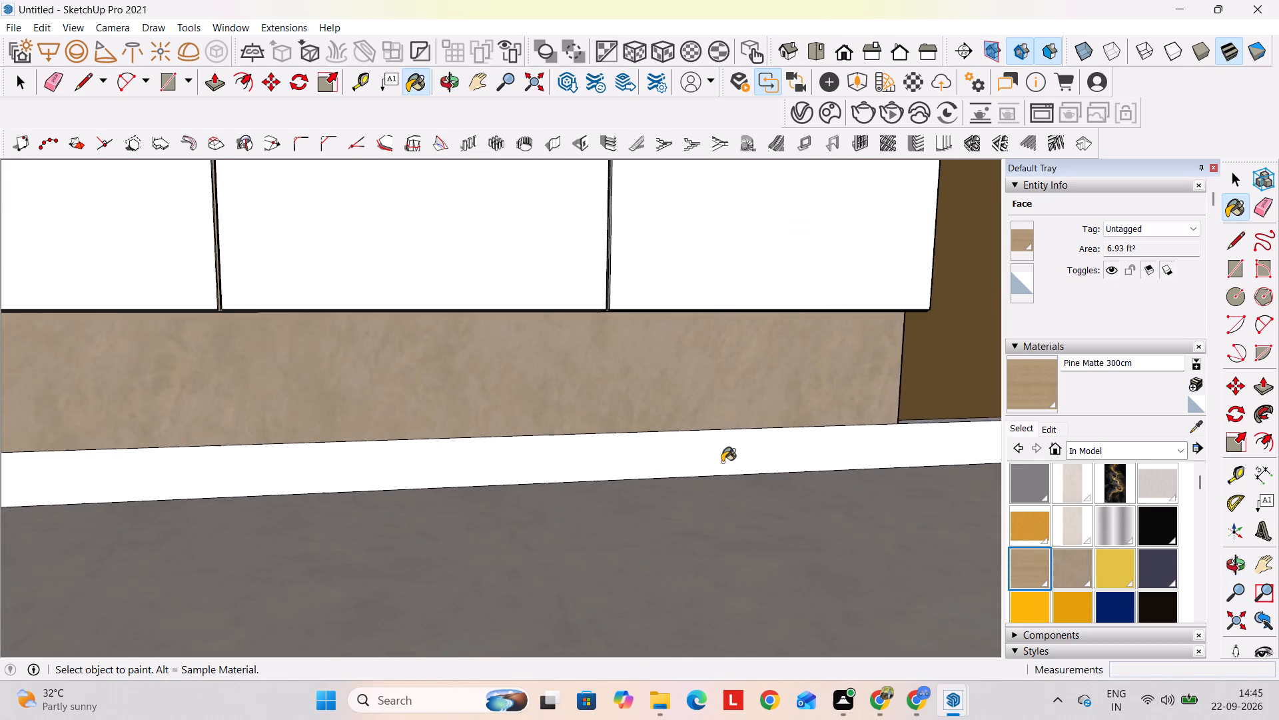
middle_click_drag(707, 479, 700, 407)
middle_click_drag(716, 335, 743, 588, "shift")
middle_click_drag(744, 587, 742, 501)
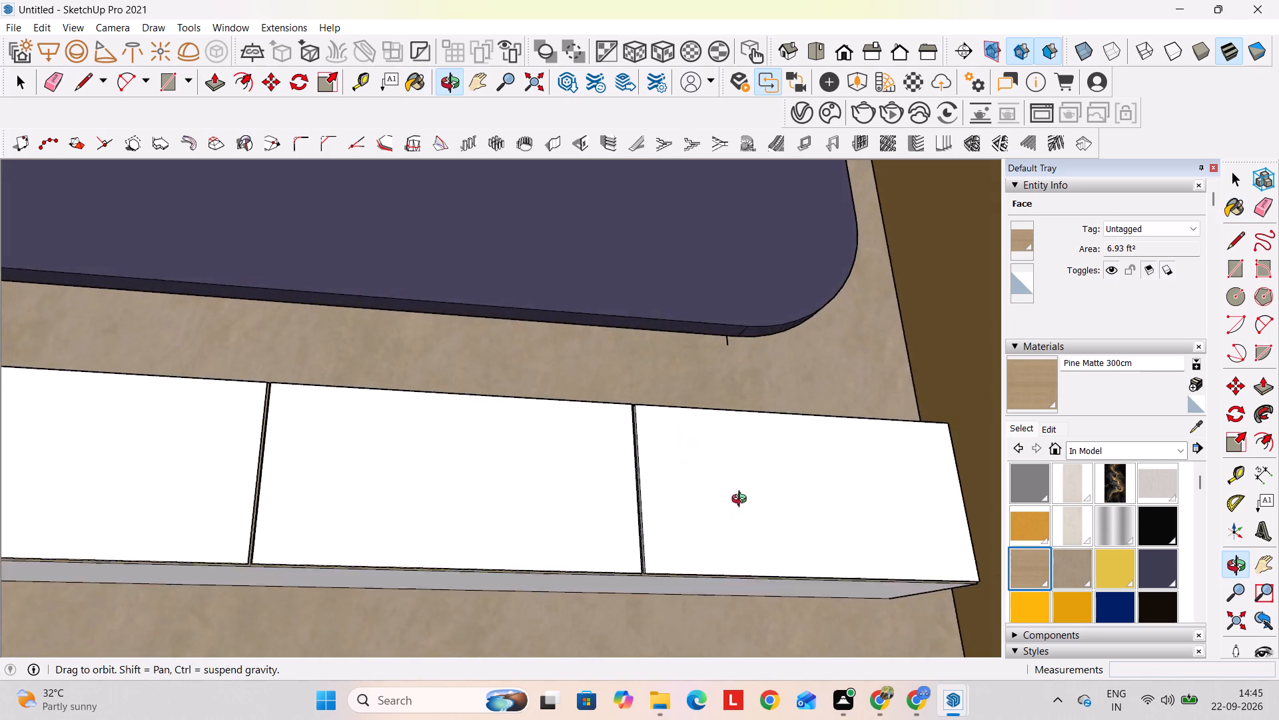
middle_click_drag(742, 501, 742, 441)
middle_click_drag(742, 465, 753, 714, "shift")
scroll(700, 522, "up", 11)
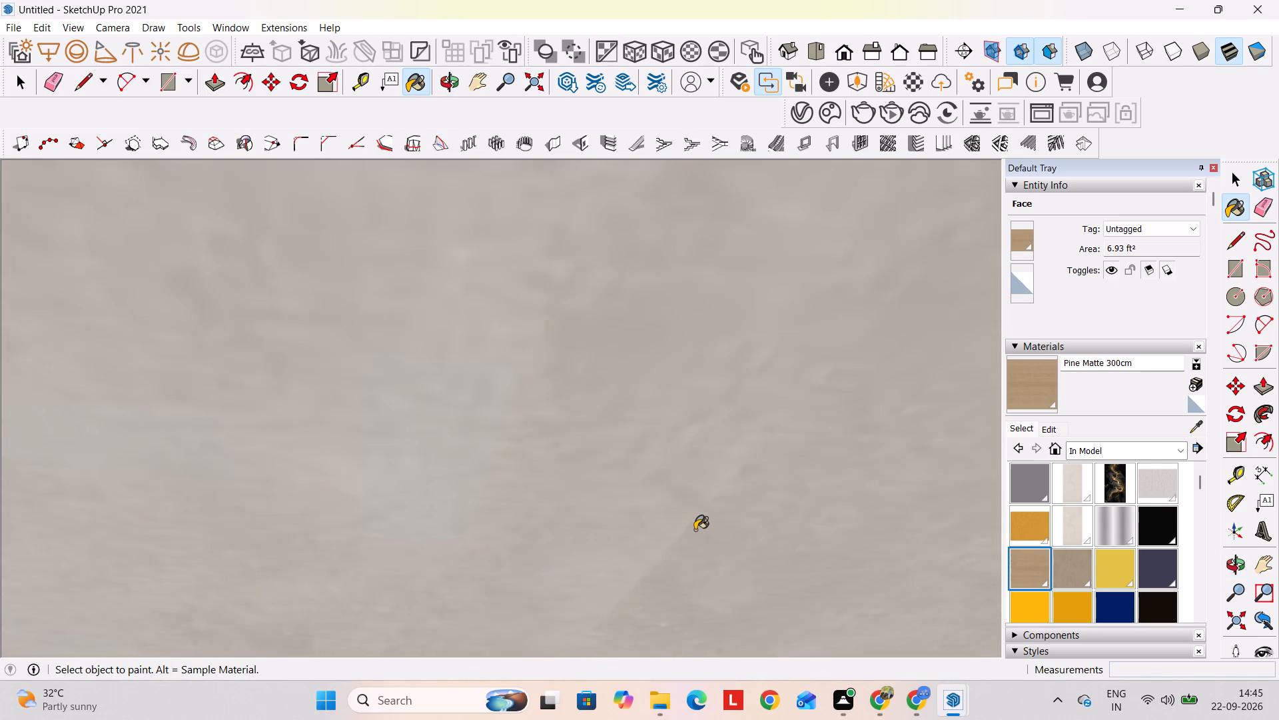
scroll(695, 530, "up", 20)
scroll(695, 530, "up", 8)
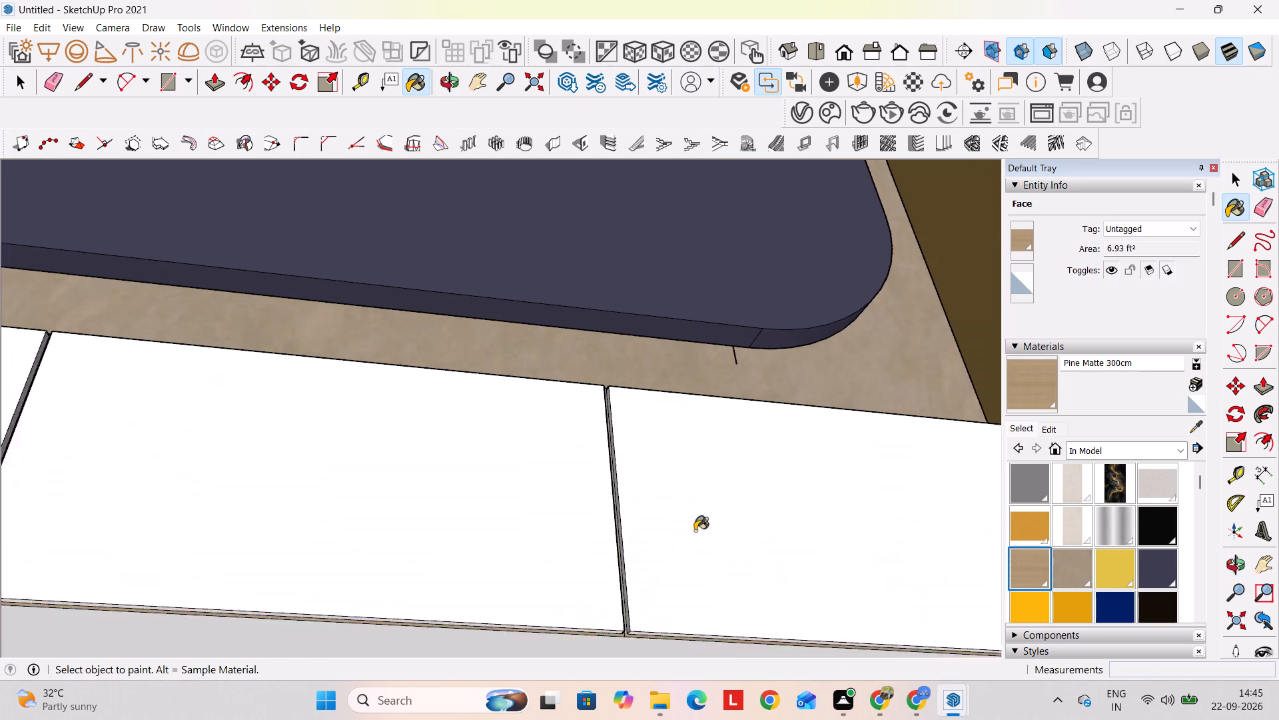
scroll(695, 531, "up", 2)
middle_click_drag(697, 595, 710, 465, "shift")
left_click(649, 579)
middle_click_drag(744, 504, 382, 613)
left_click(711, 439)
scroll(703, 441, "down", 4)
key("space")
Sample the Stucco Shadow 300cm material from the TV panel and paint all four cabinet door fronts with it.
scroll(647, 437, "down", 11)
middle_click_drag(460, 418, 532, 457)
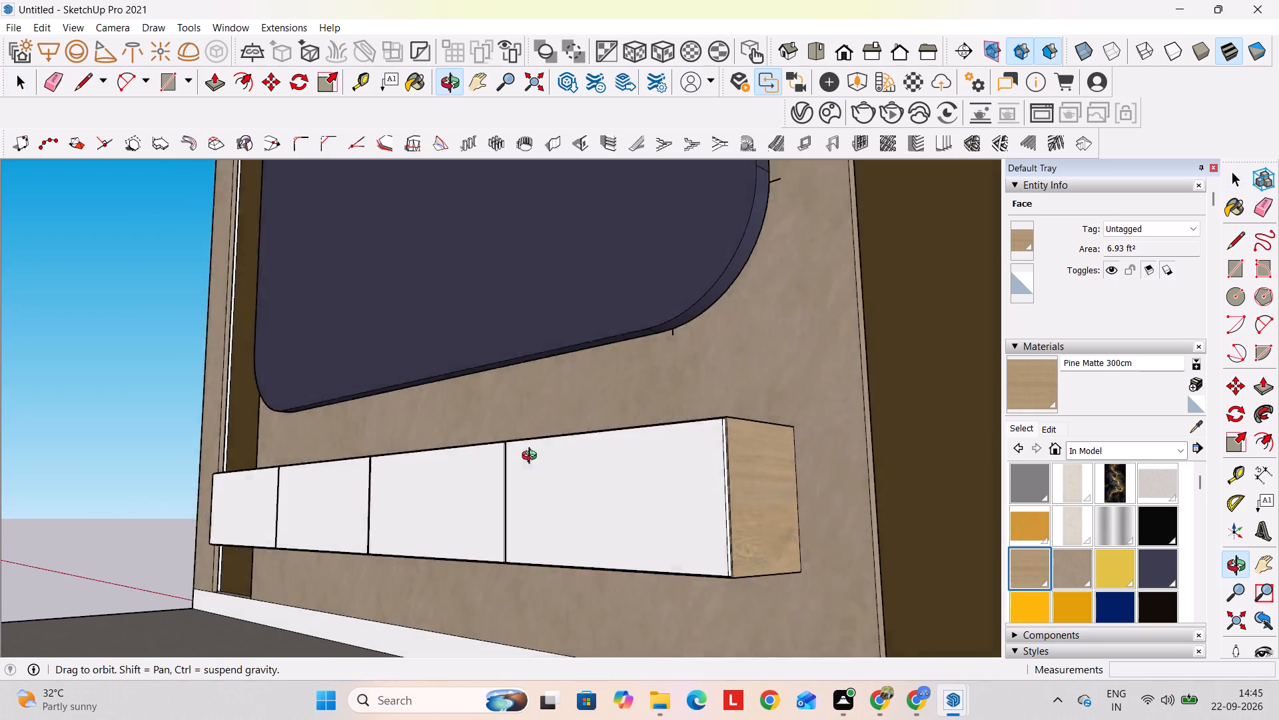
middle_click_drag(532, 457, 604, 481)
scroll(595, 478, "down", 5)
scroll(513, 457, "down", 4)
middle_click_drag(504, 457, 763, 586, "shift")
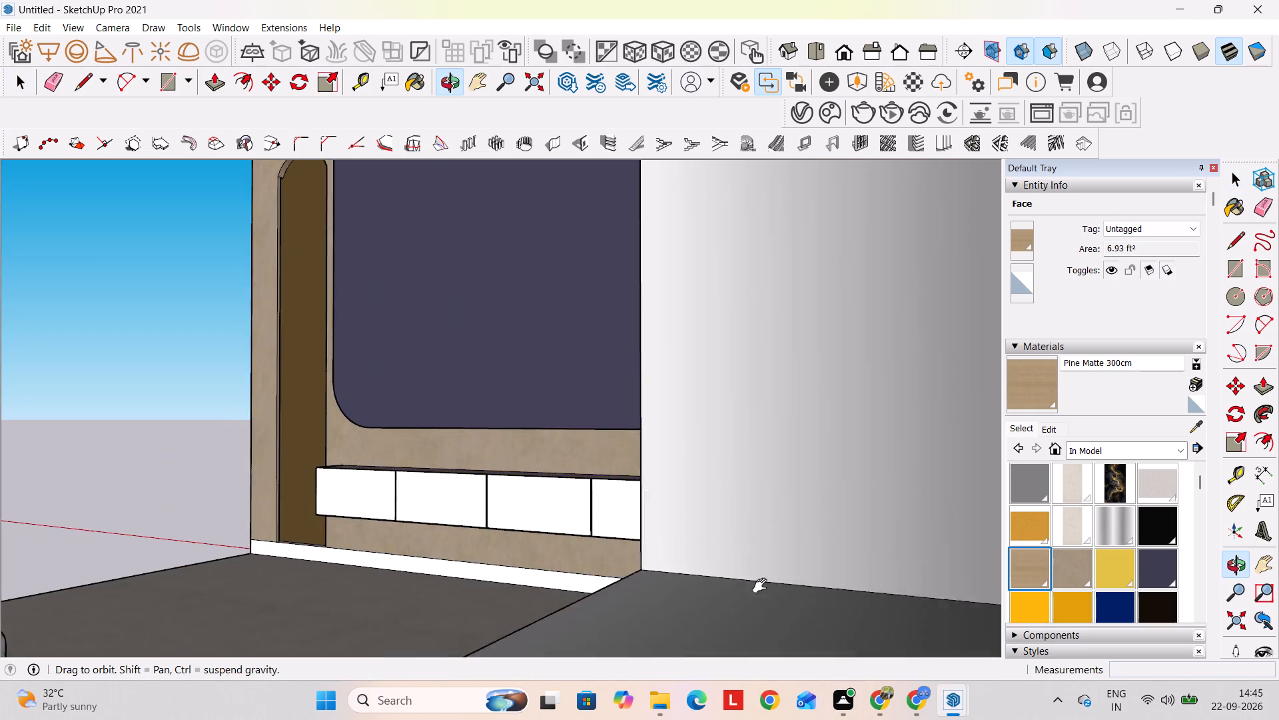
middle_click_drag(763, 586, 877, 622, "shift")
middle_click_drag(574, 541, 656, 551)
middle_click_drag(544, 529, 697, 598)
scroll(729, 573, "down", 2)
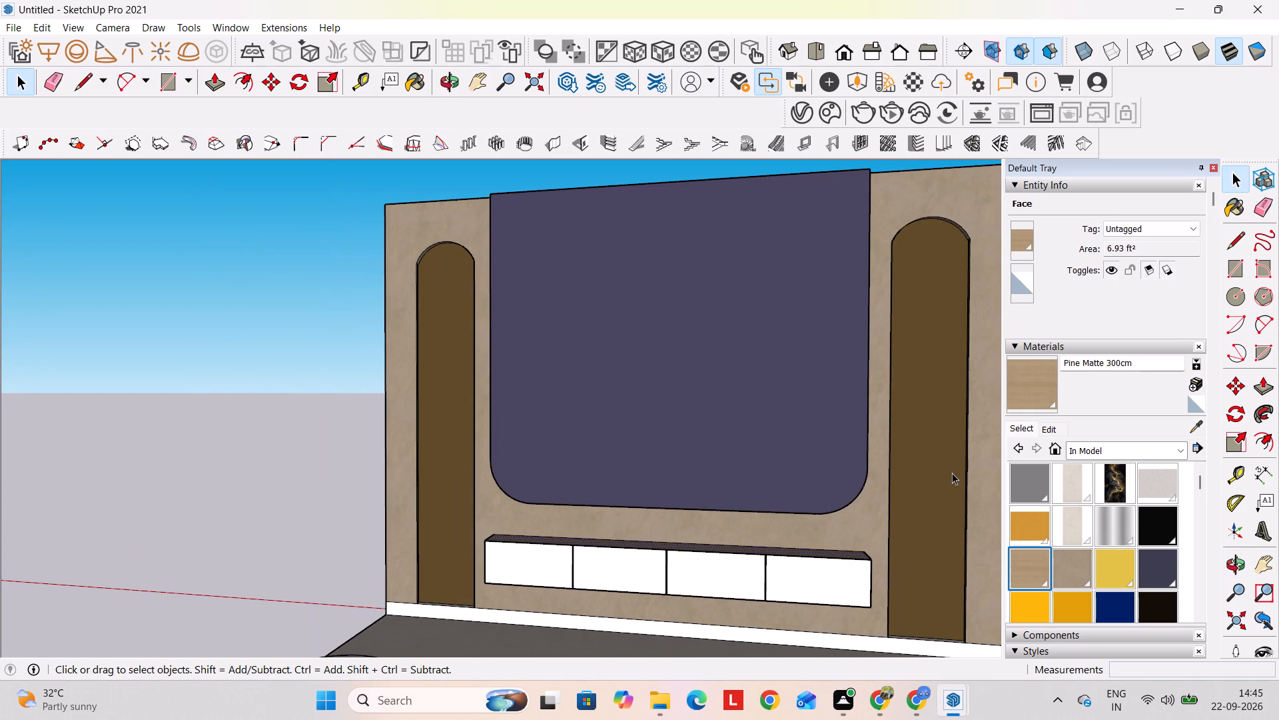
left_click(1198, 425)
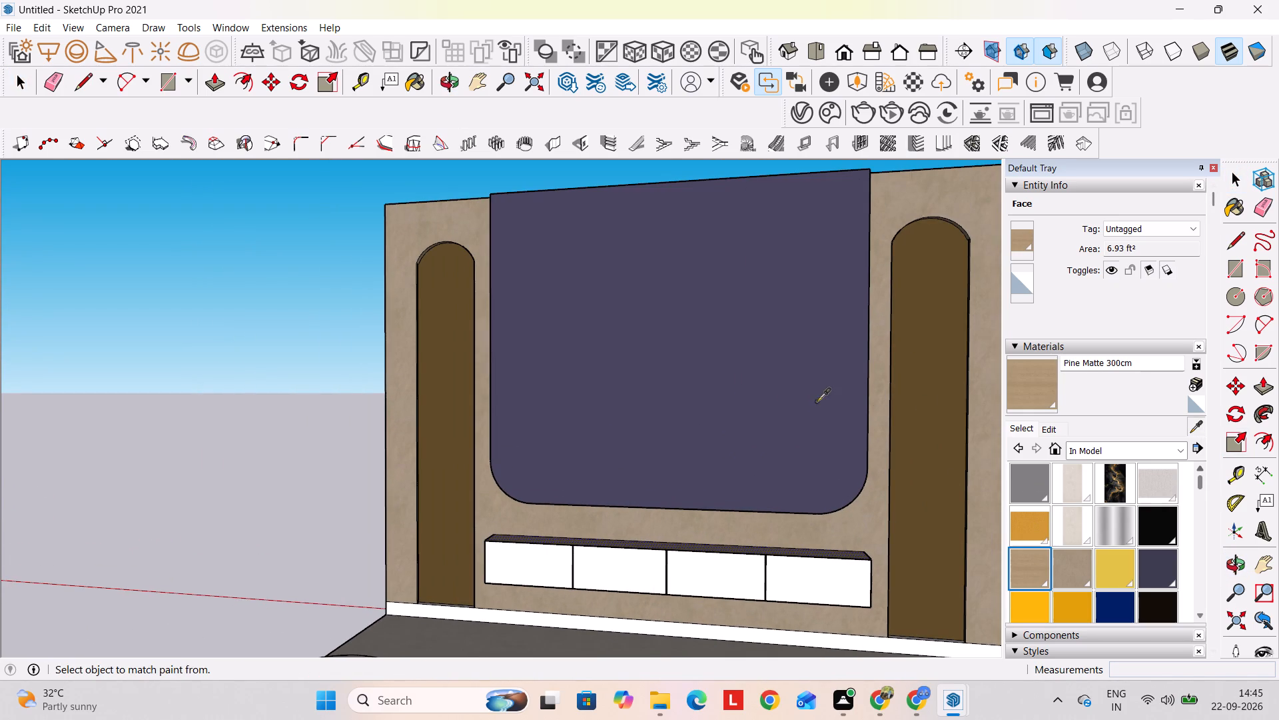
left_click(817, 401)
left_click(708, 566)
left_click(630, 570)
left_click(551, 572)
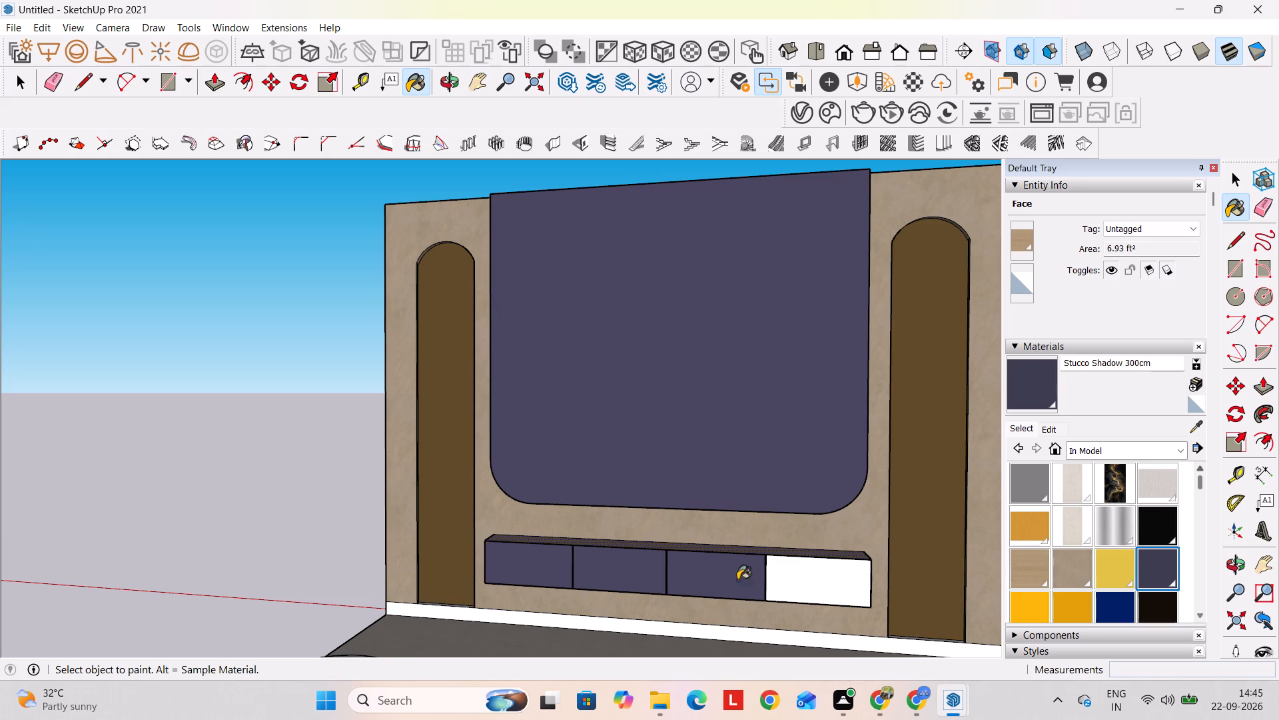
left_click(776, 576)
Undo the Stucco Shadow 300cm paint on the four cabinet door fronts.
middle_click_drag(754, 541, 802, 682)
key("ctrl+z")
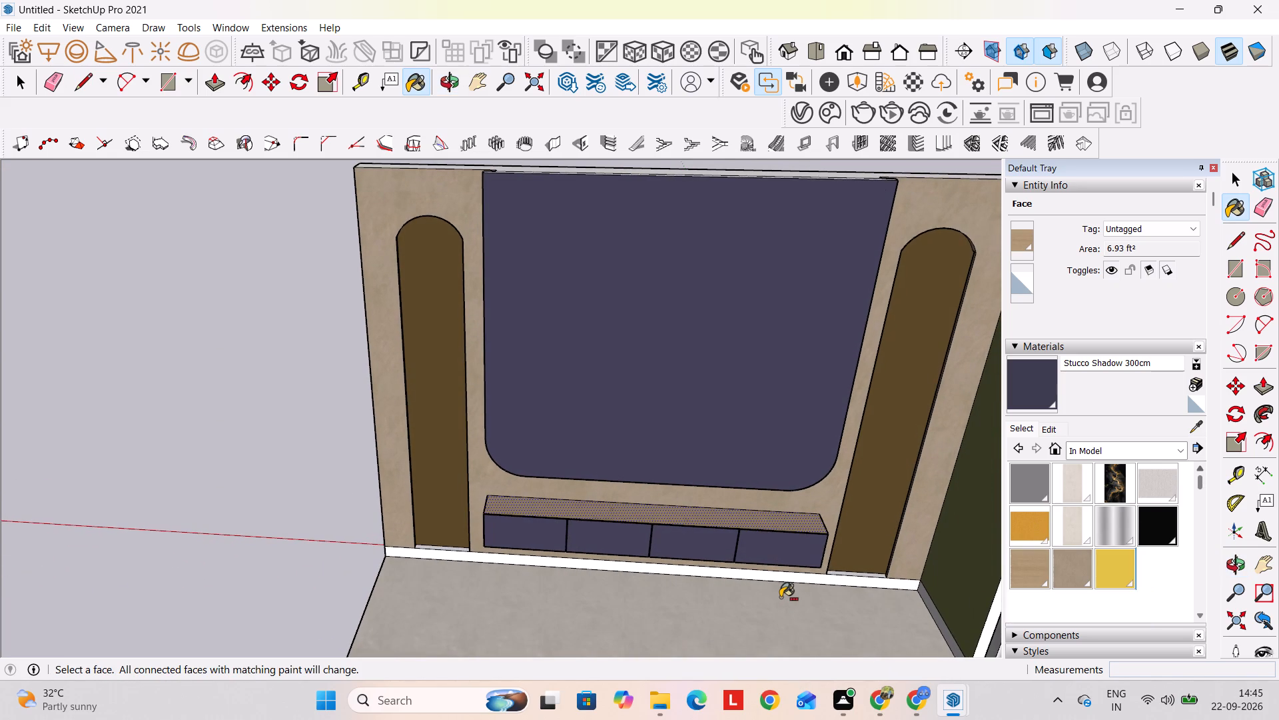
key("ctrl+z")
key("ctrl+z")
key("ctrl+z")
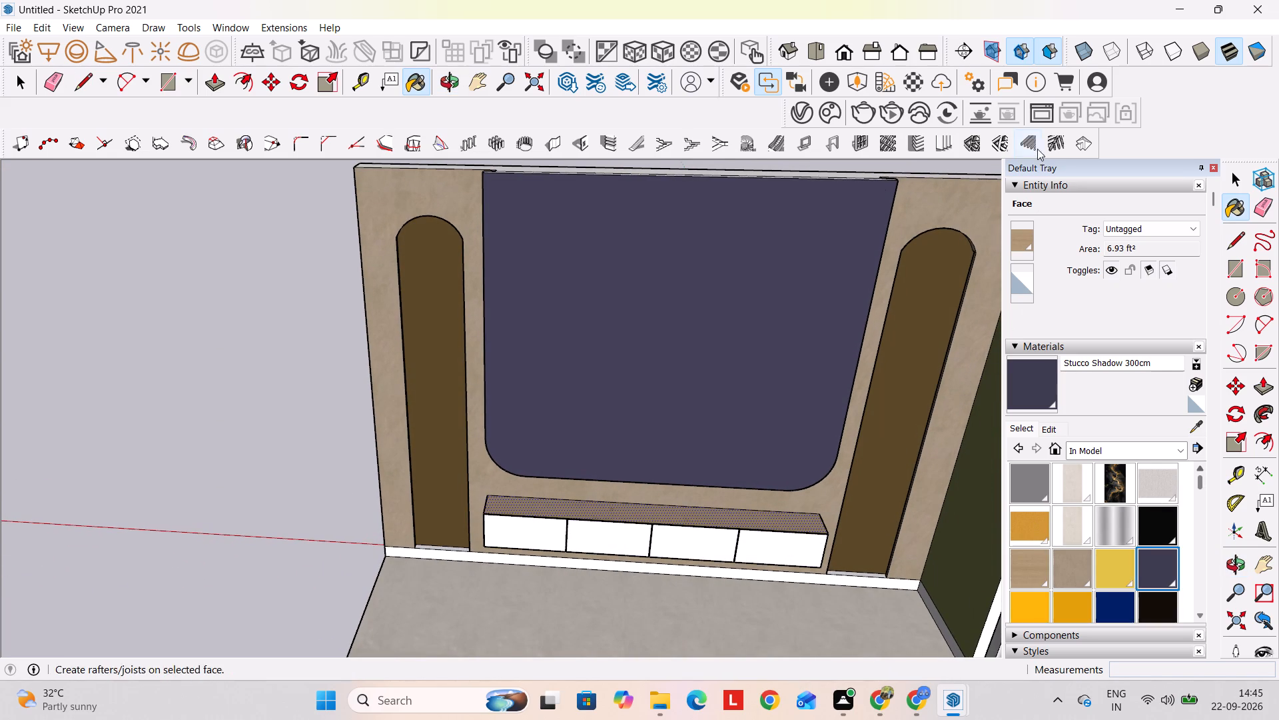
Download the Walnut Matte 300cm material from the V-Ray Material Library in Chaos Cosmos.
left_click(808, 107)
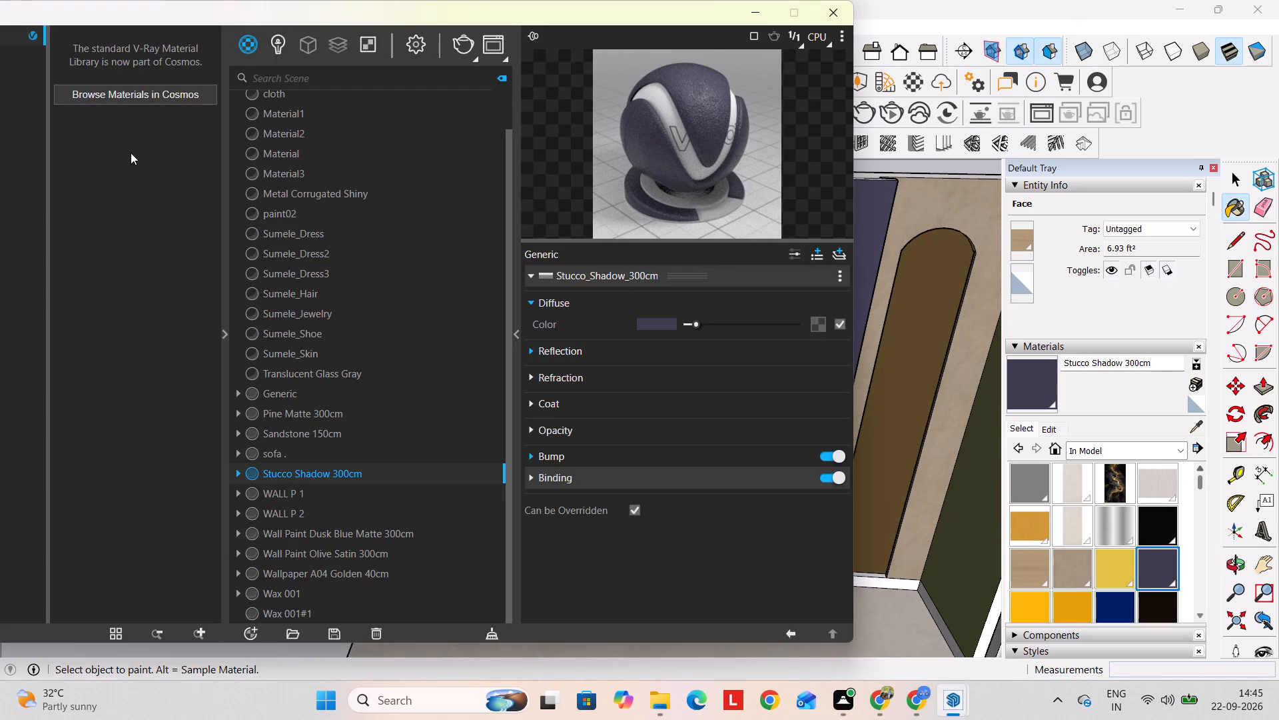
left_click(148, 89)
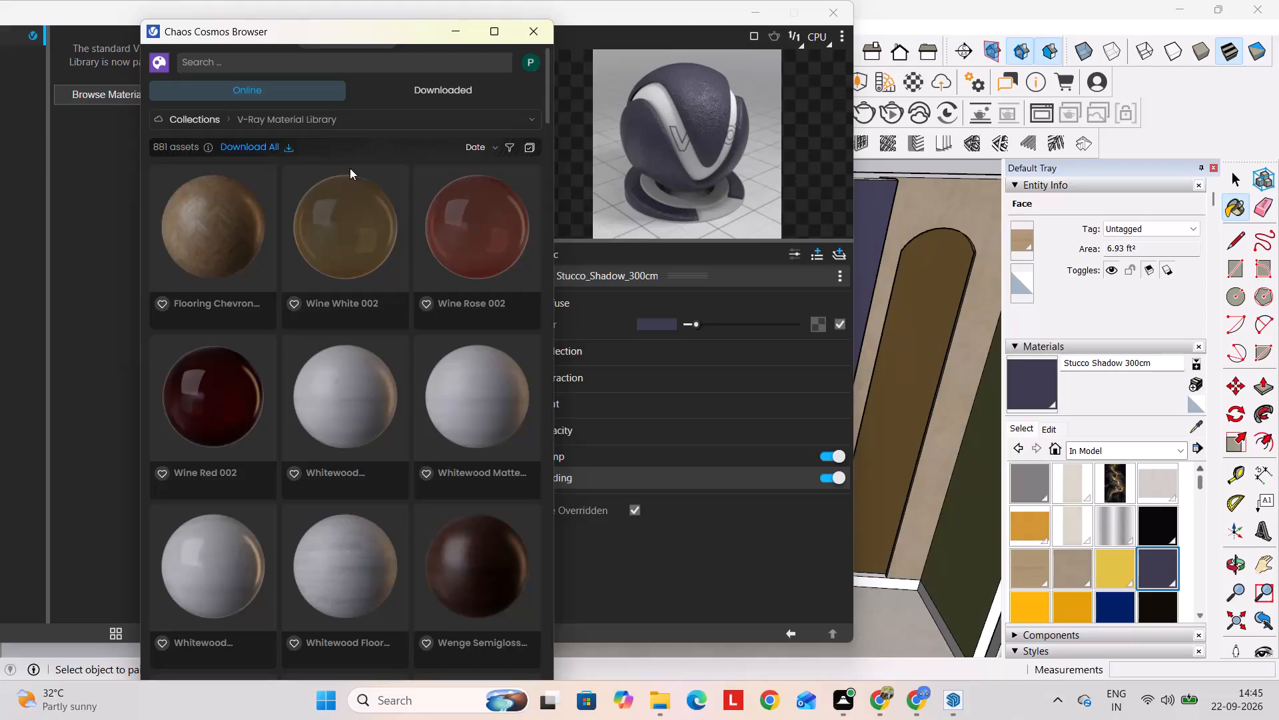
scroll(376, 275, "down", 6)
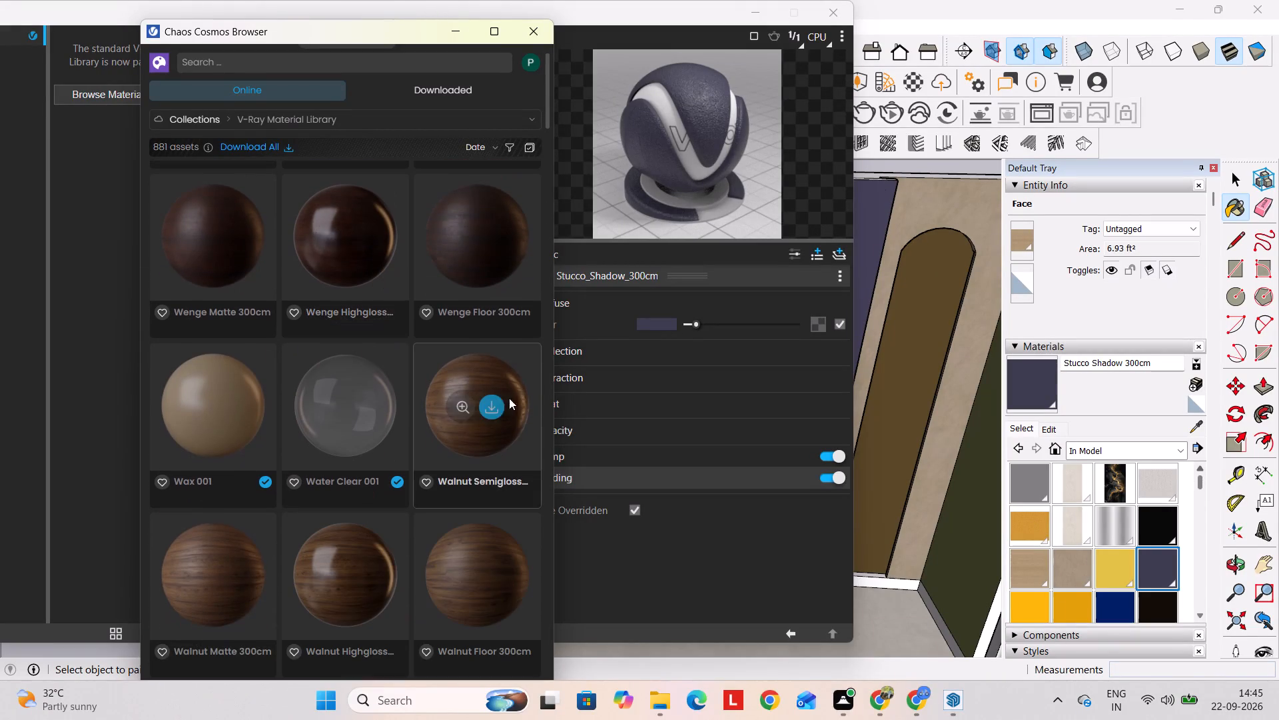
scroll(474, 422, "down", 3)
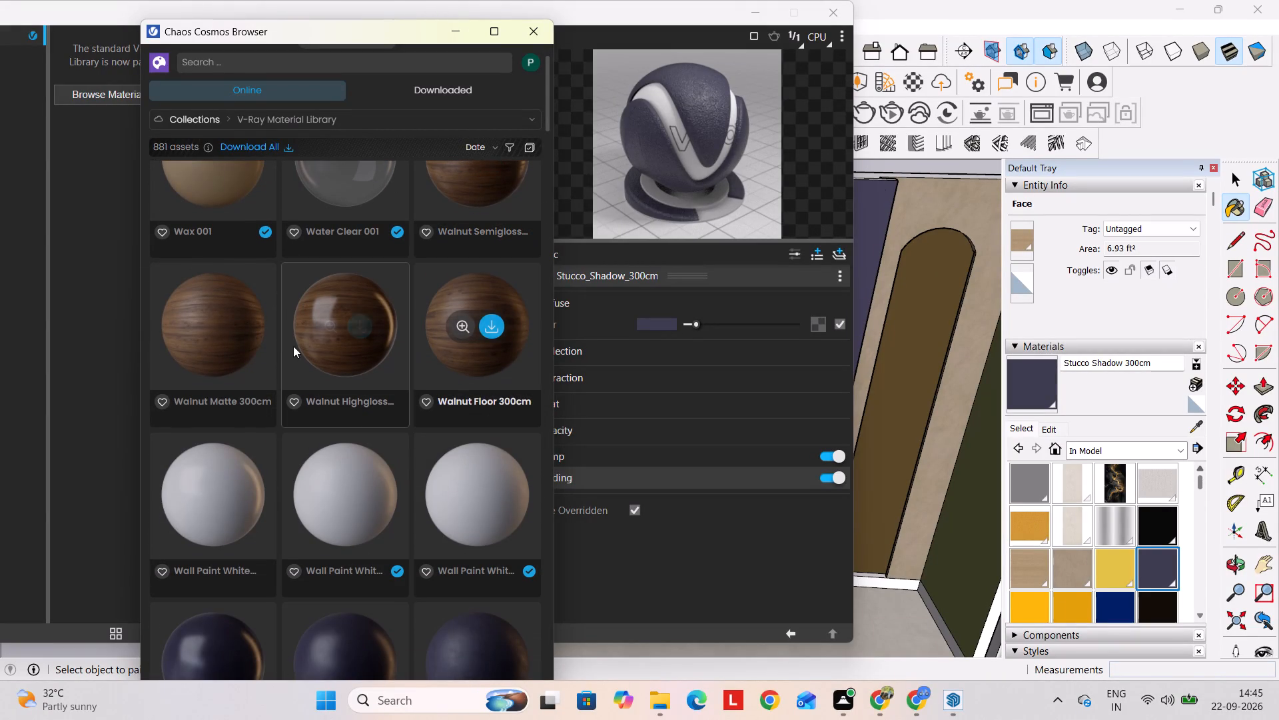
left_click(234, 325)
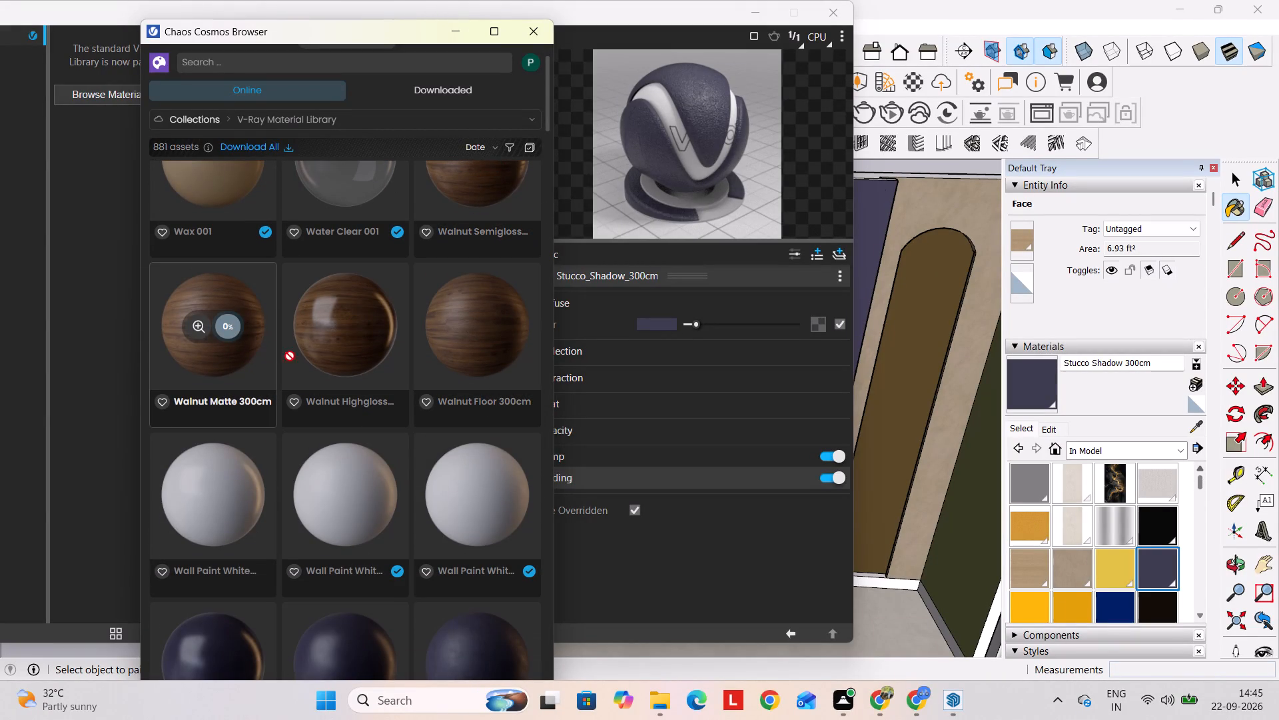
Look through the wall paint and Venetian plaster materials in the V-Ray Material Library.
scroll(448, 376, "down", 9)
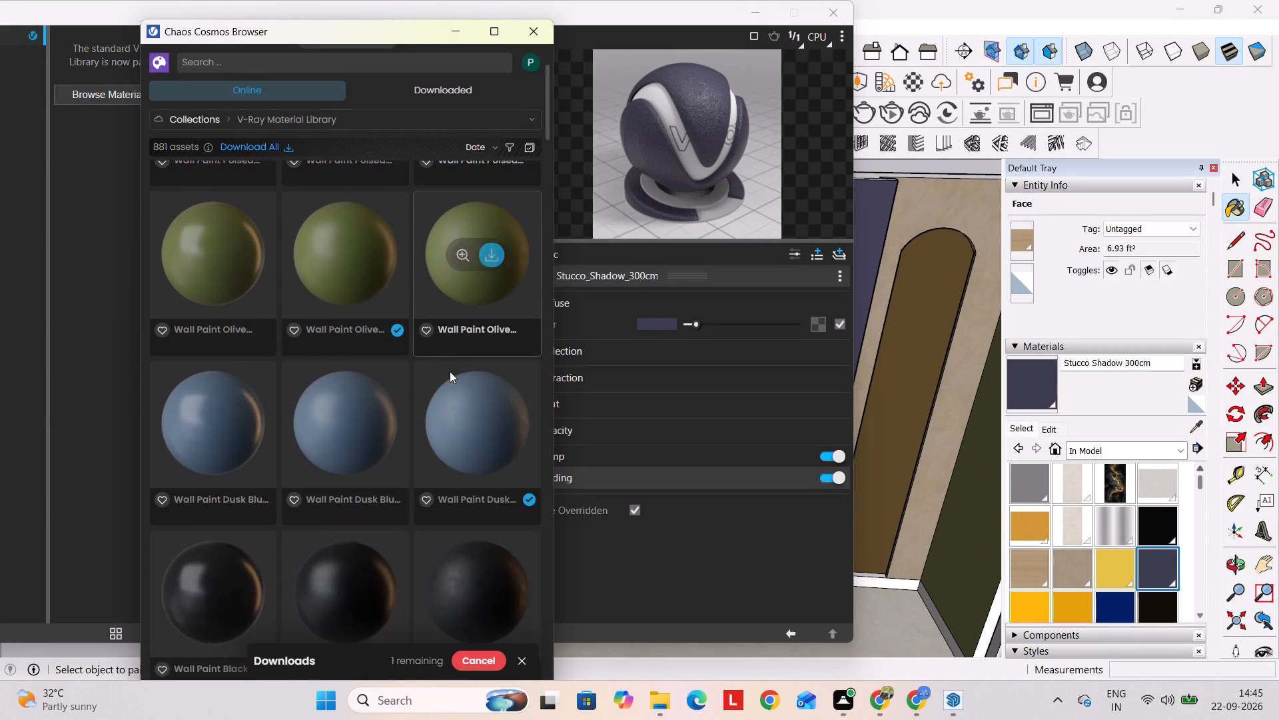
scroll(450, 371, "down", 7)
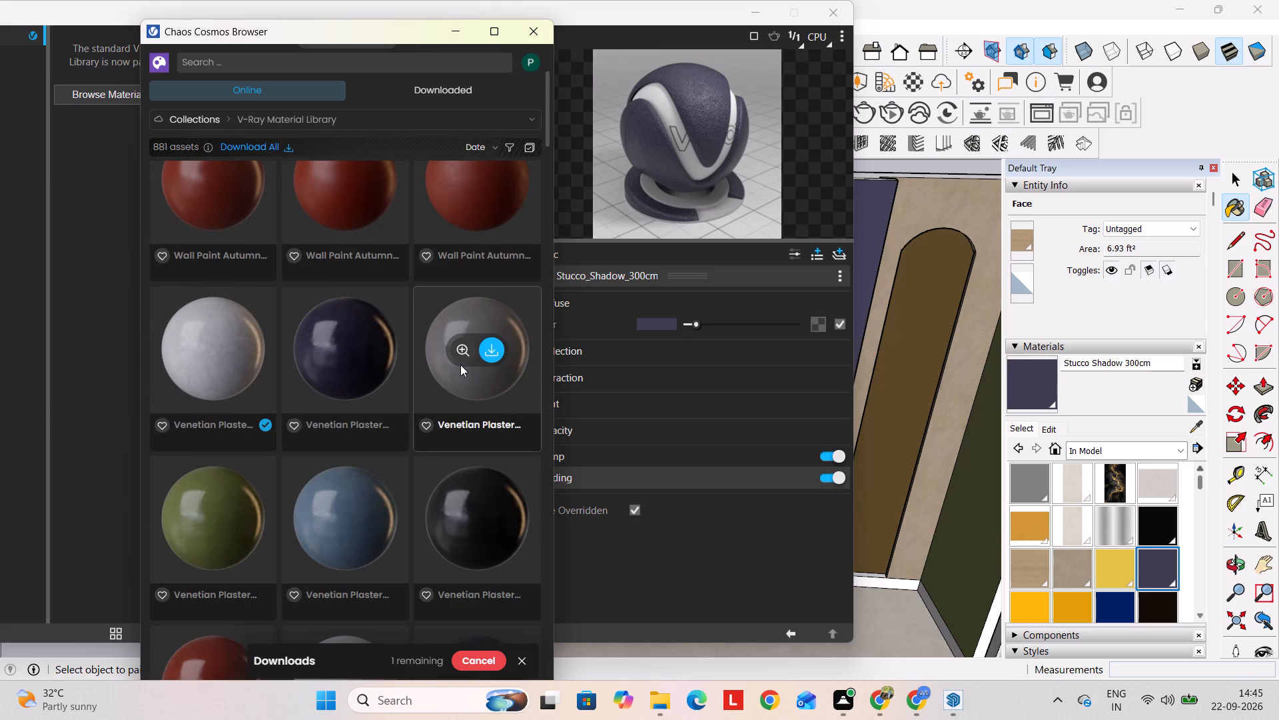
scroll(460, 365, "up", 10)
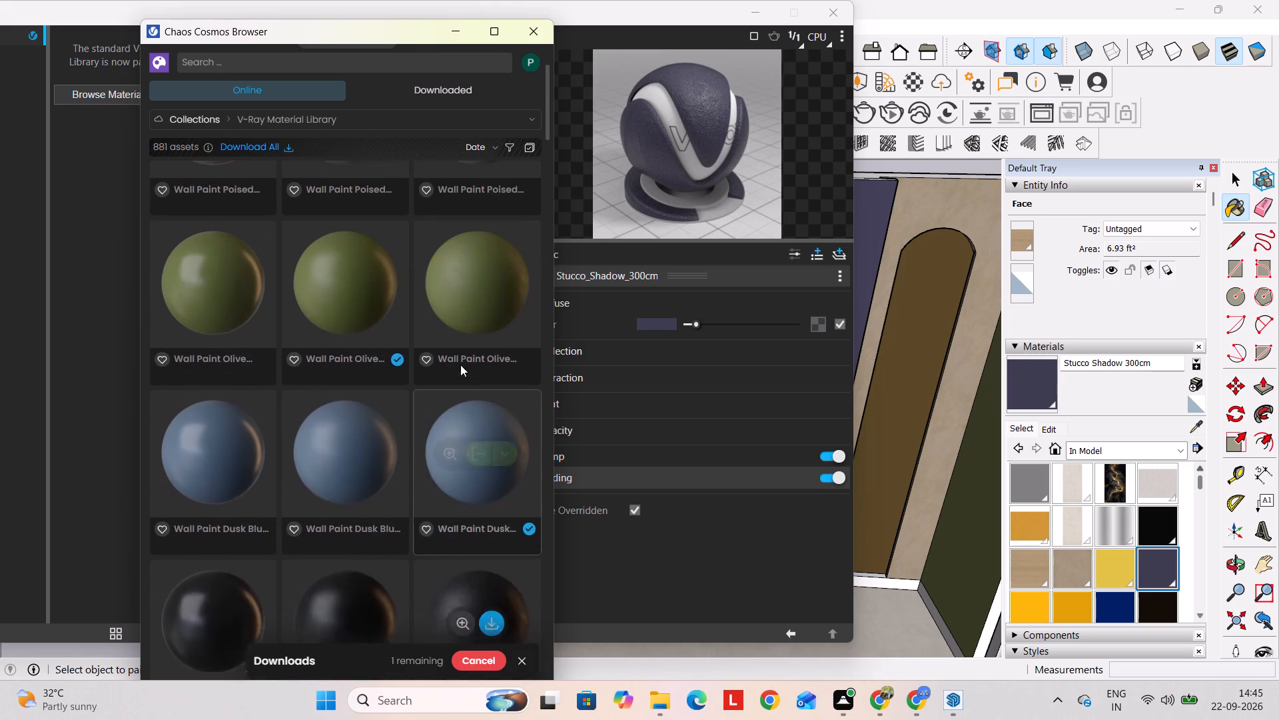
scroll(452, 520, "up", 4)
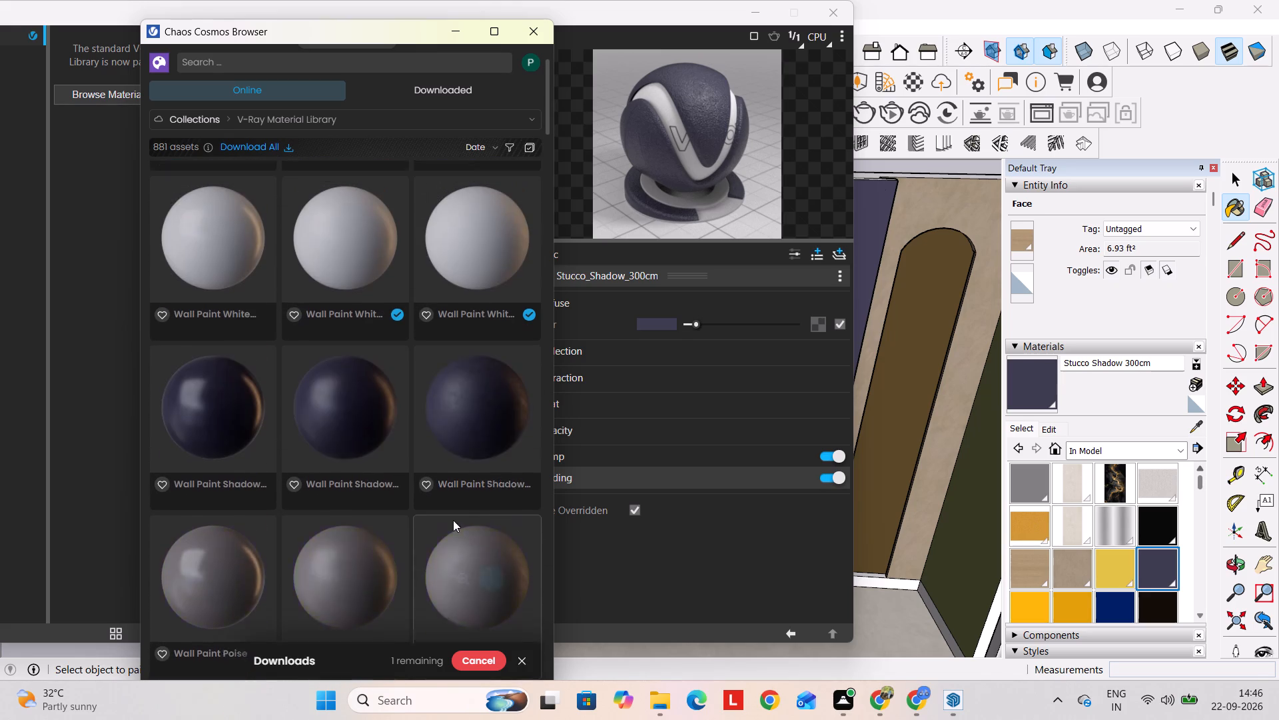
scroll(187, 293, "up", 3)
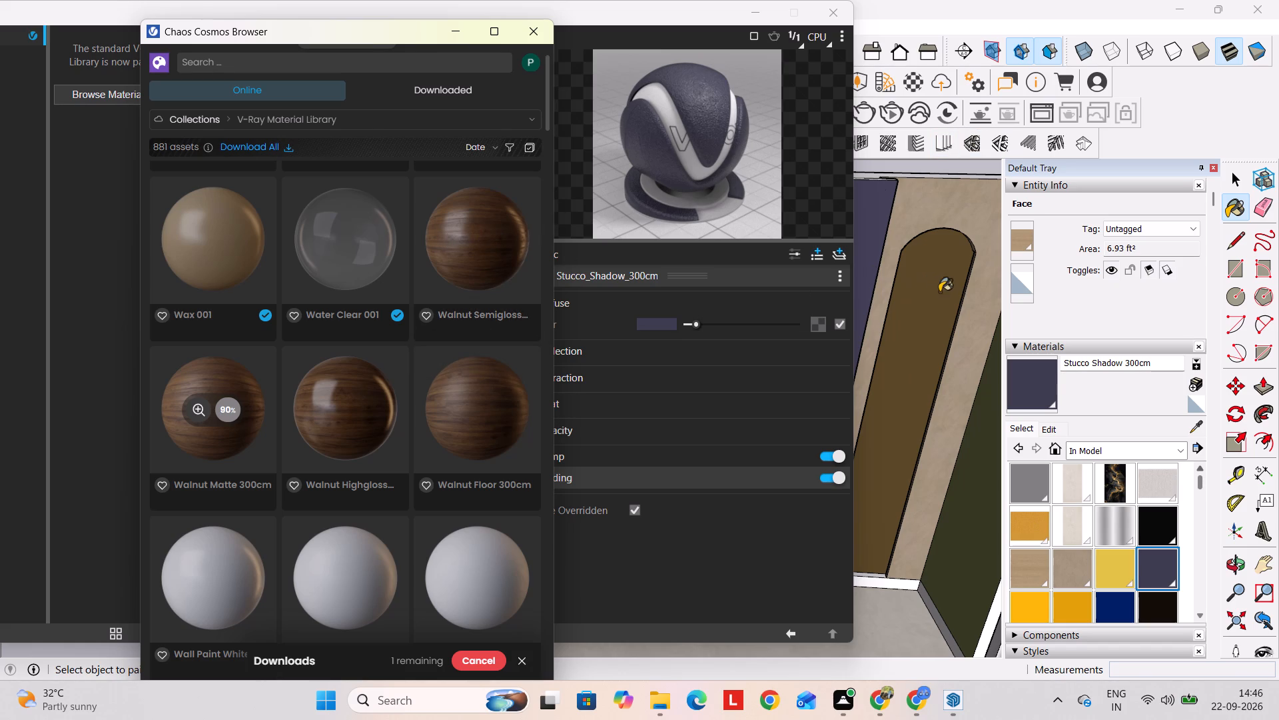
Import the downloaded Walnut Matte 300cm material into the scene.
key("space")
left_click(985, 167)
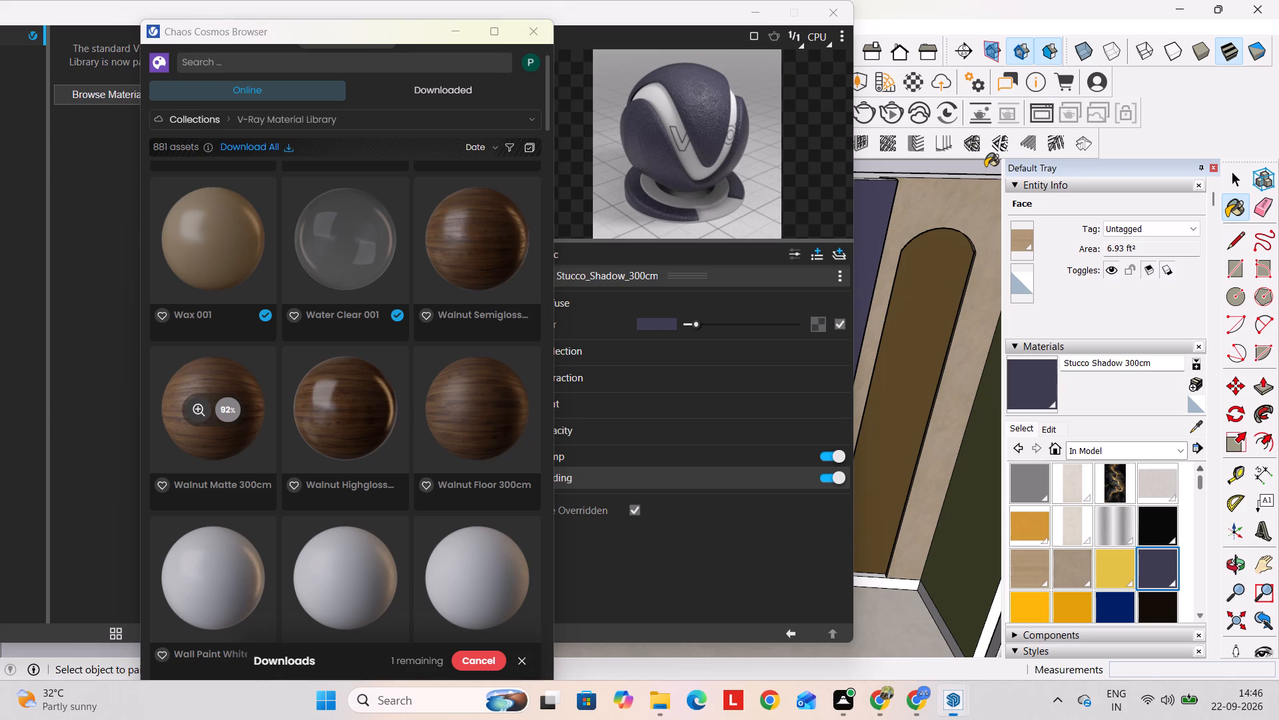
key("space")
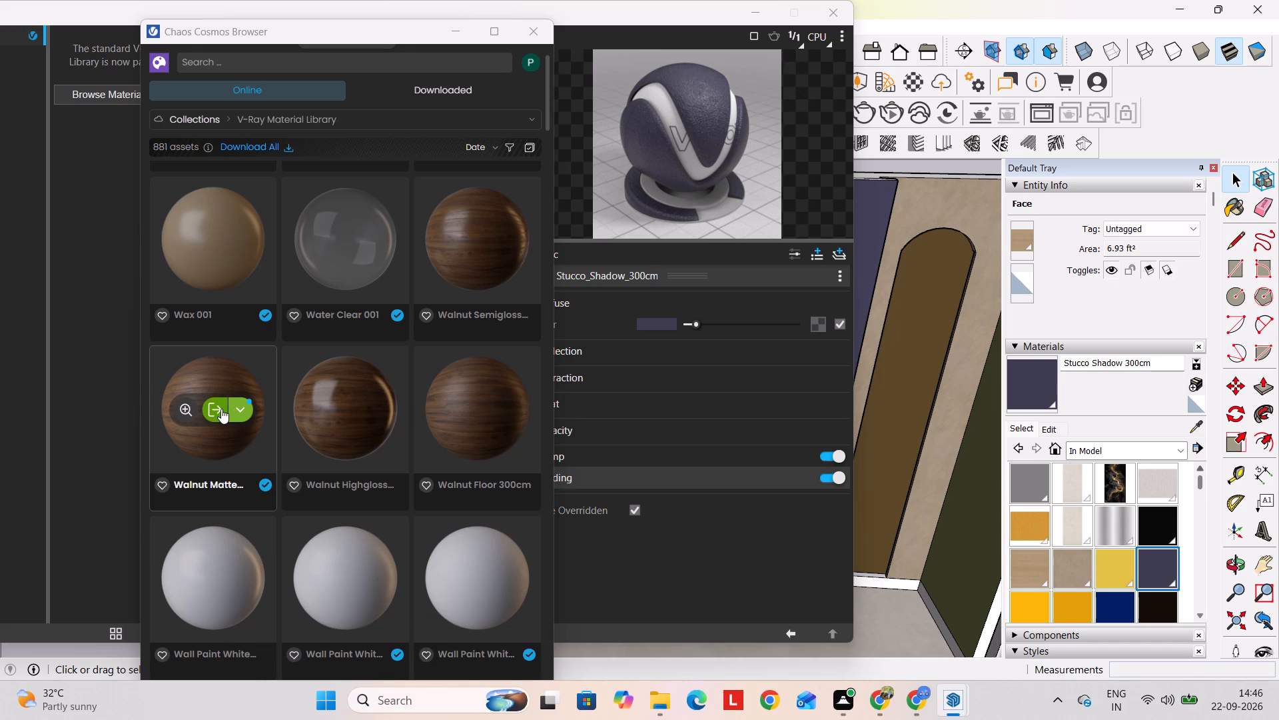
left_click(221, 409)
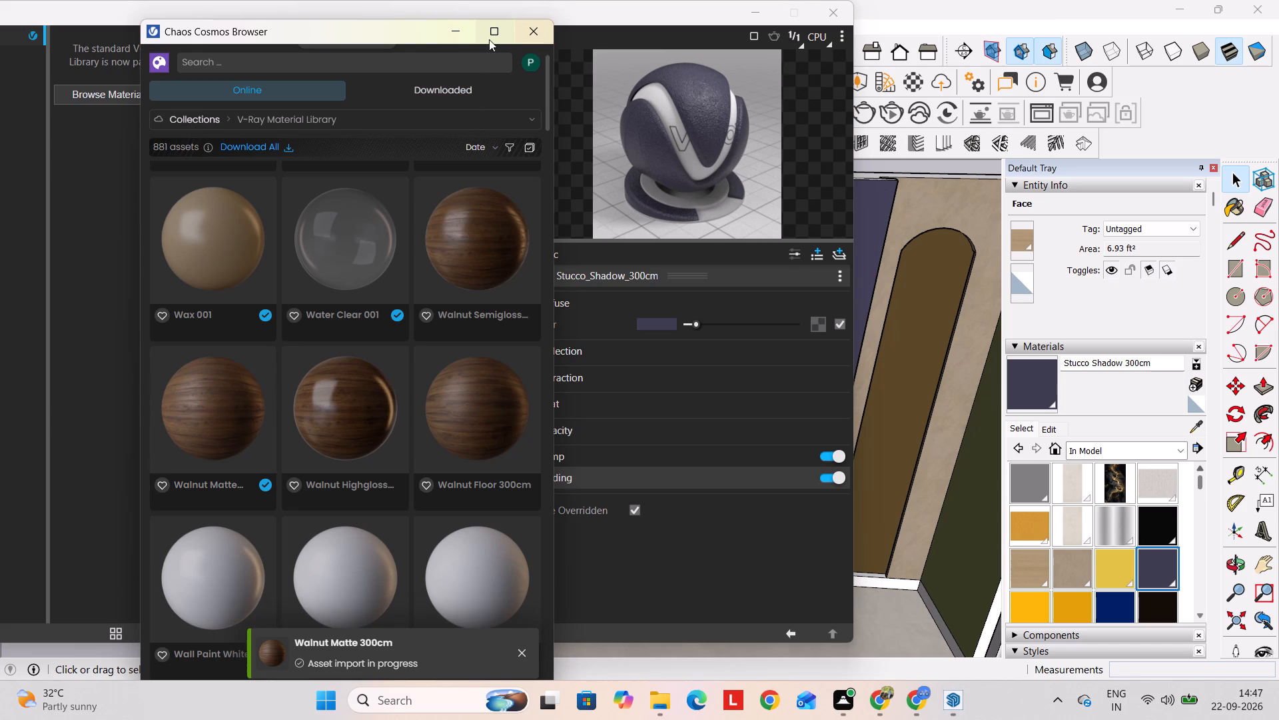
Apply Walnut Matte 300cm to the second TV cabinet door front from the V-Ray Asset Editor.
left_click_drag(394, 35, 717, 37)
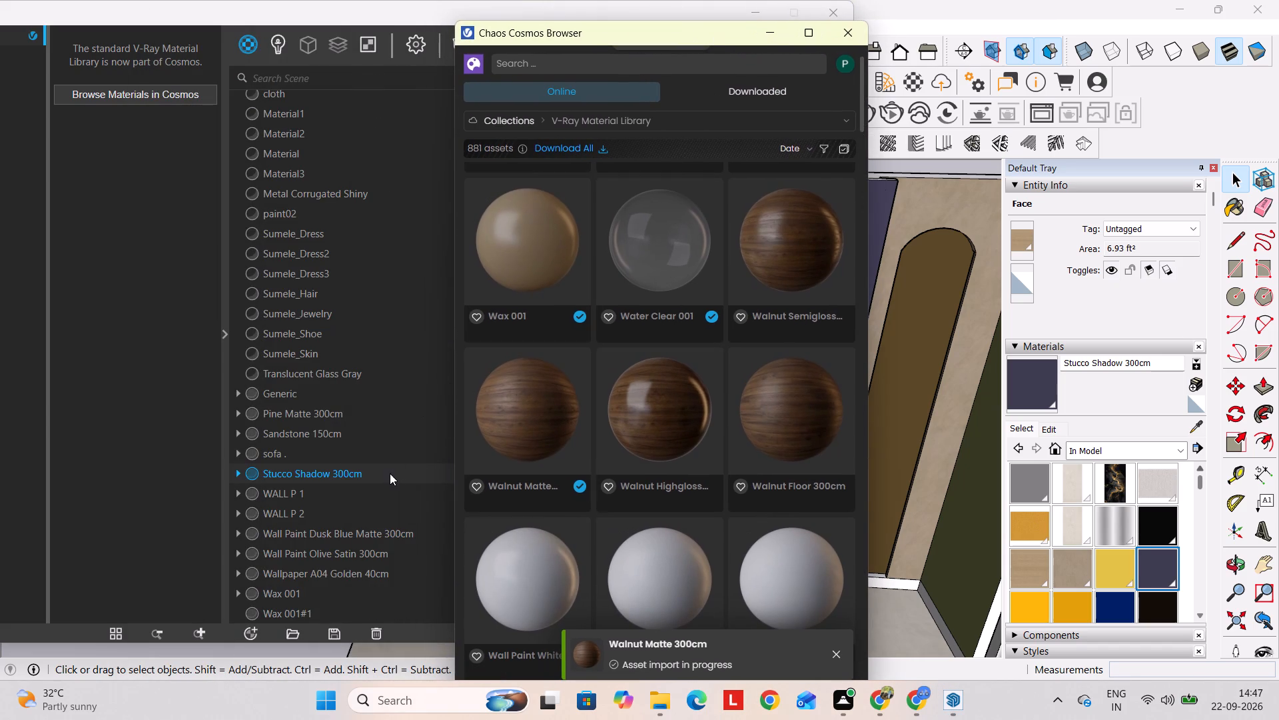
left_click(389, 474)
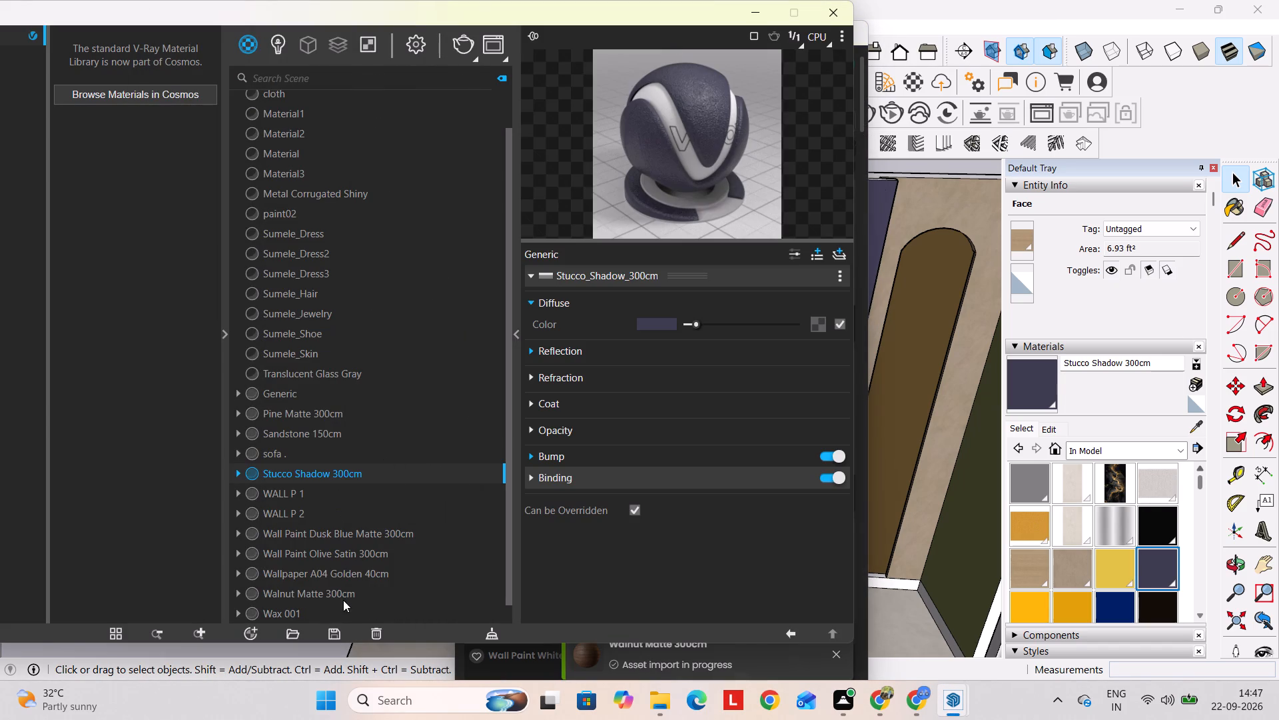
scroll(342, 577, "down", 4)
left_click(310, 611)
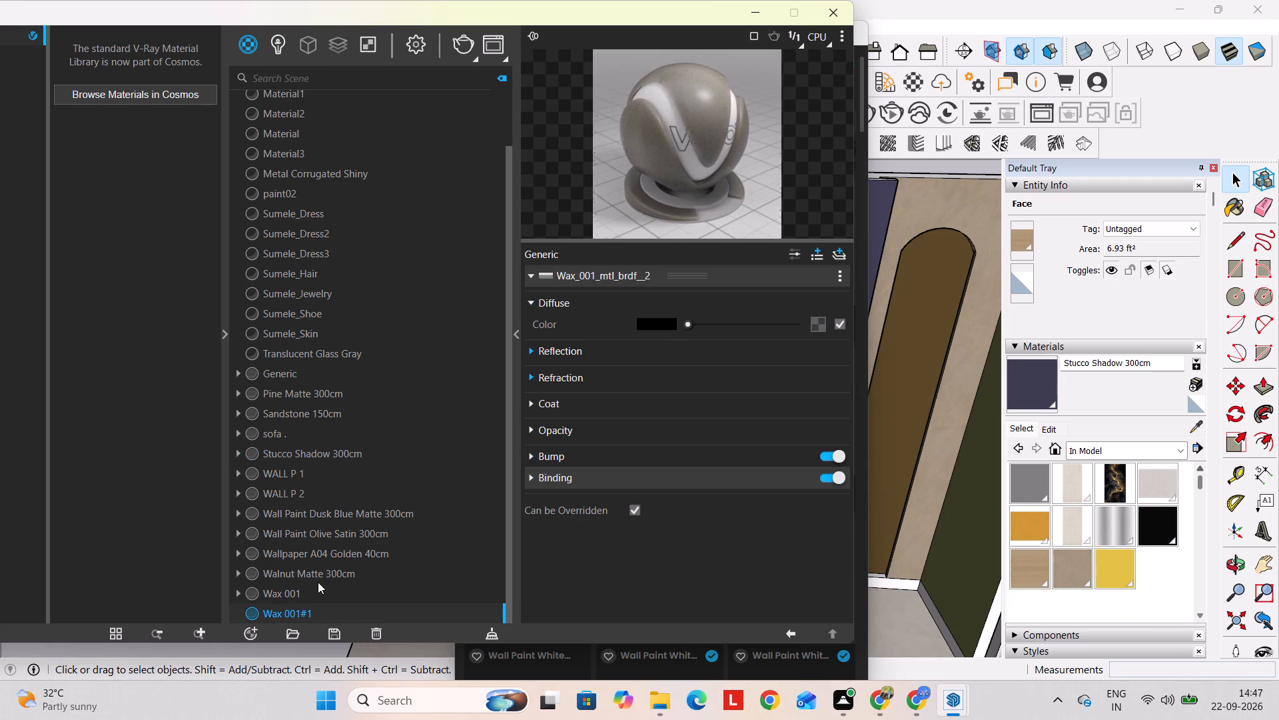
left_click(322, 573)
left_click(332, 559)
left_click(344, 565)
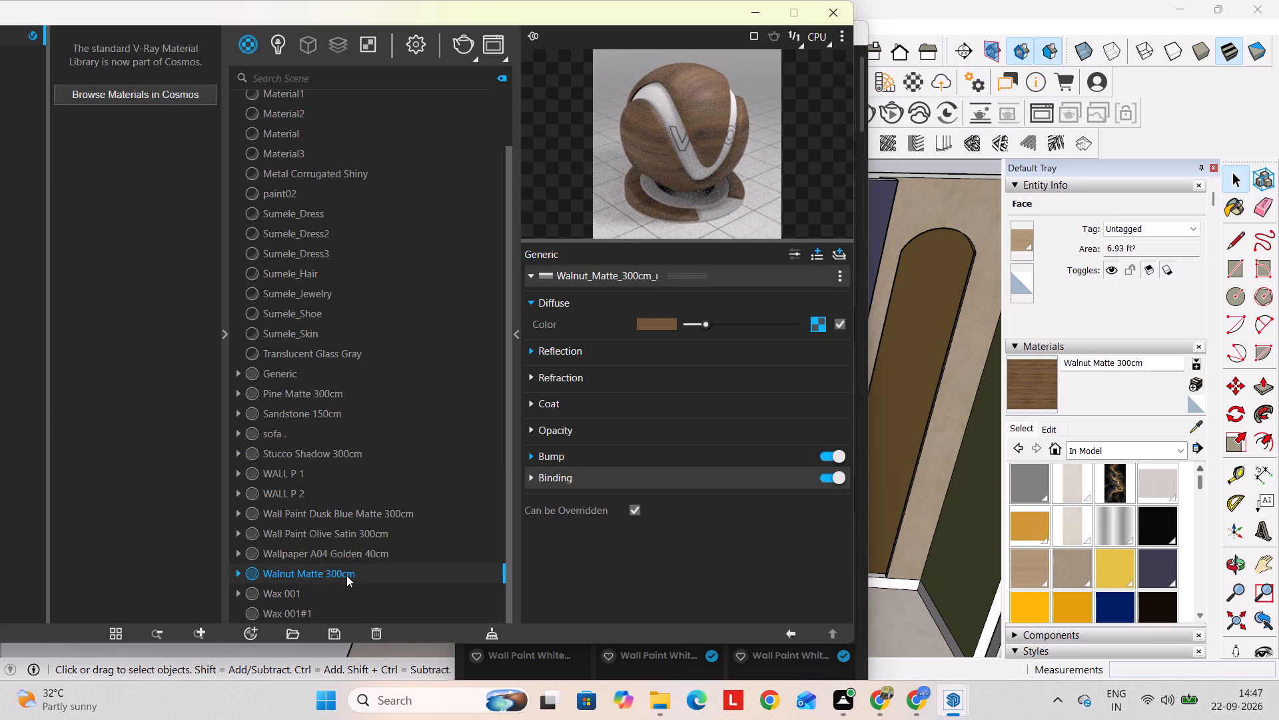
left_click_drag(657, 17, 273, 31)
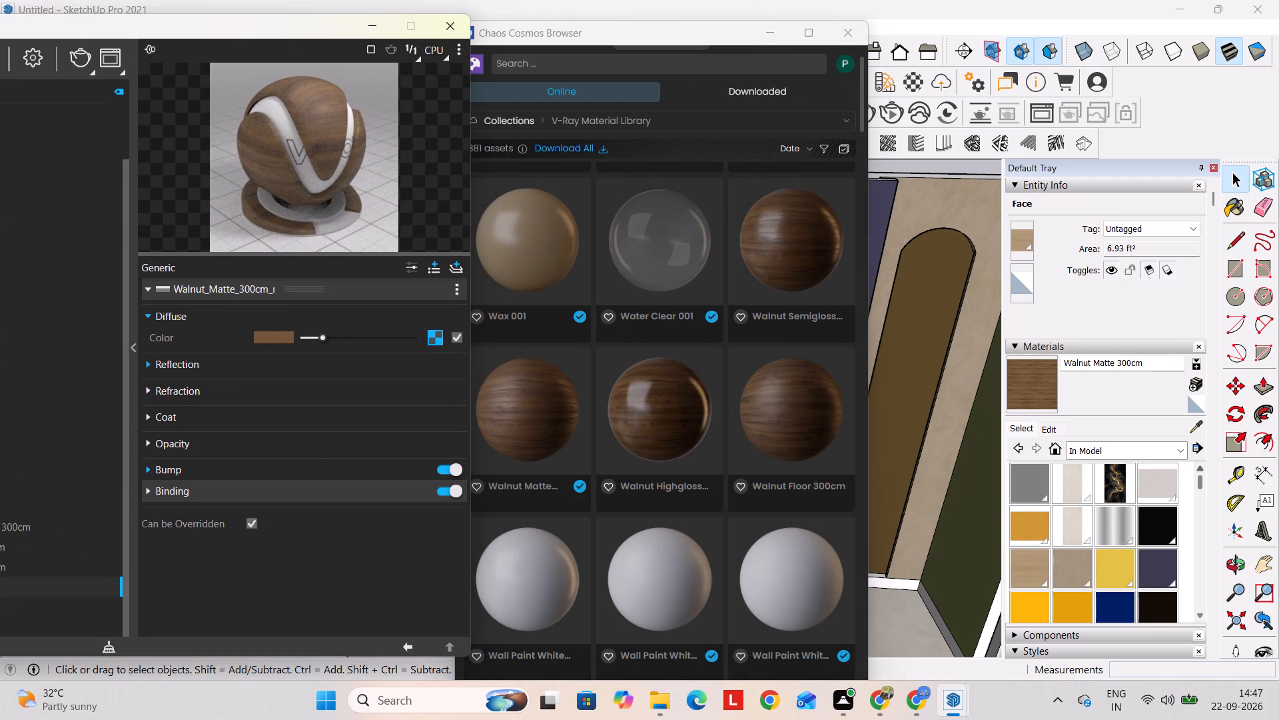
left_click(769, 33)
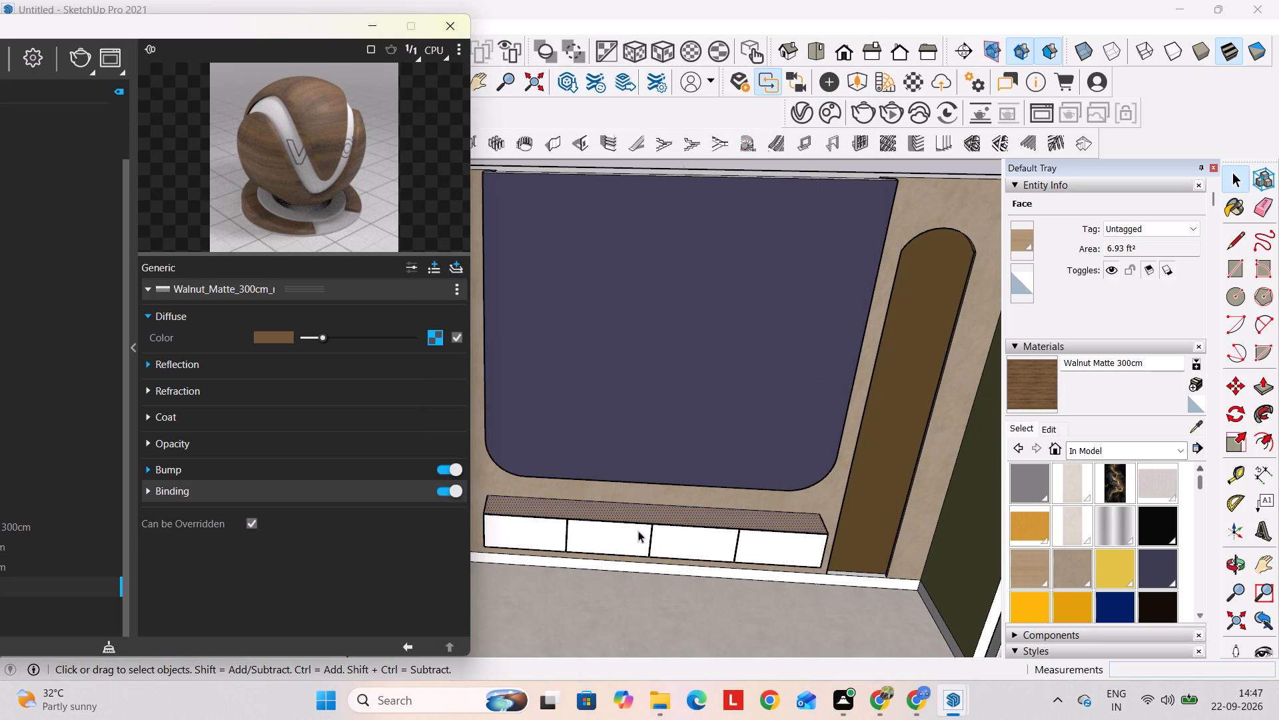
left_click(611, 537)
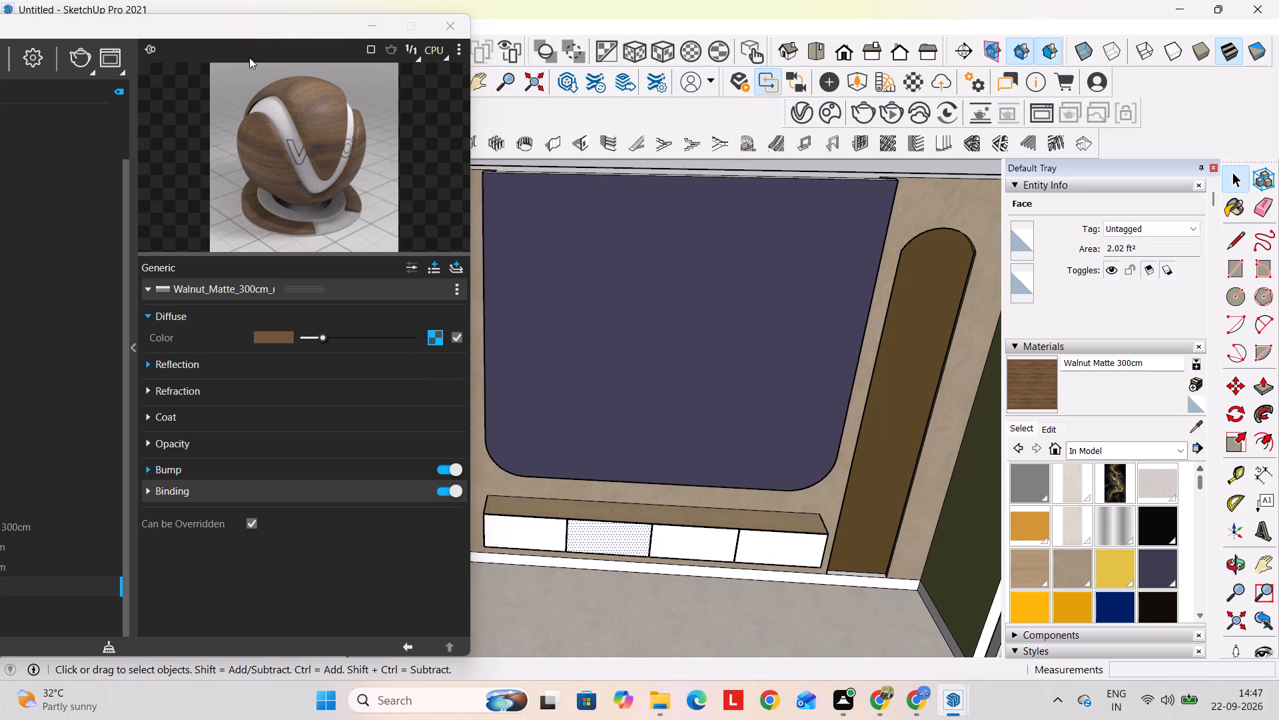
left_click_drag(253, 32, 422, 0)
right_click(165, 574)
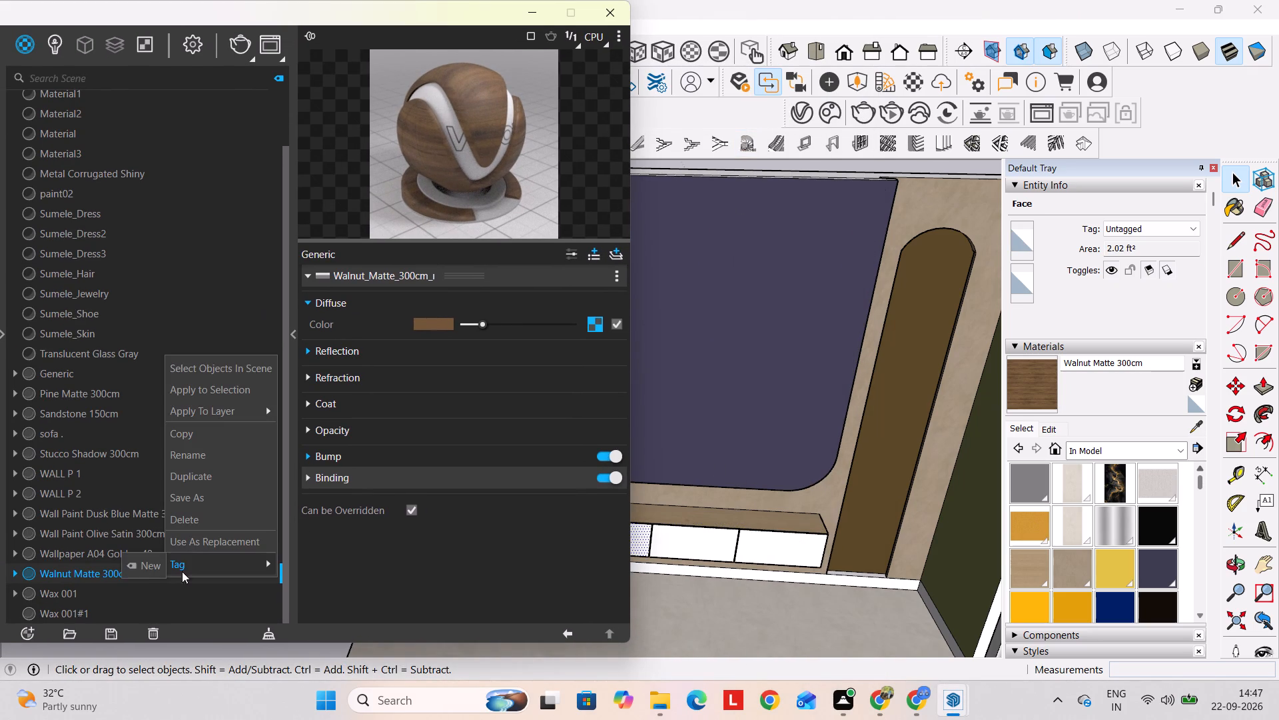
left_click(224, 393)
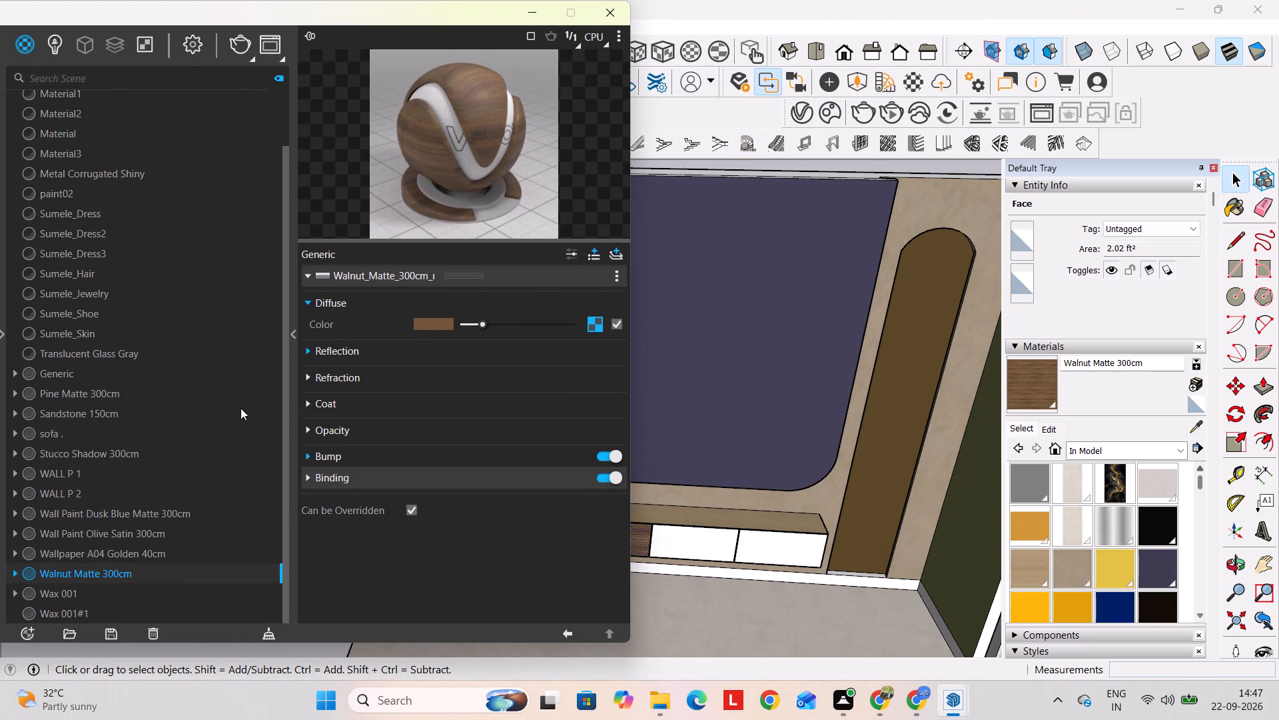
left_click(602, 9)
Sample Walnut Matte 300cm from the second door and paint the other three cabinet door fronts with it.
scroll(590, 565, "up", 4)
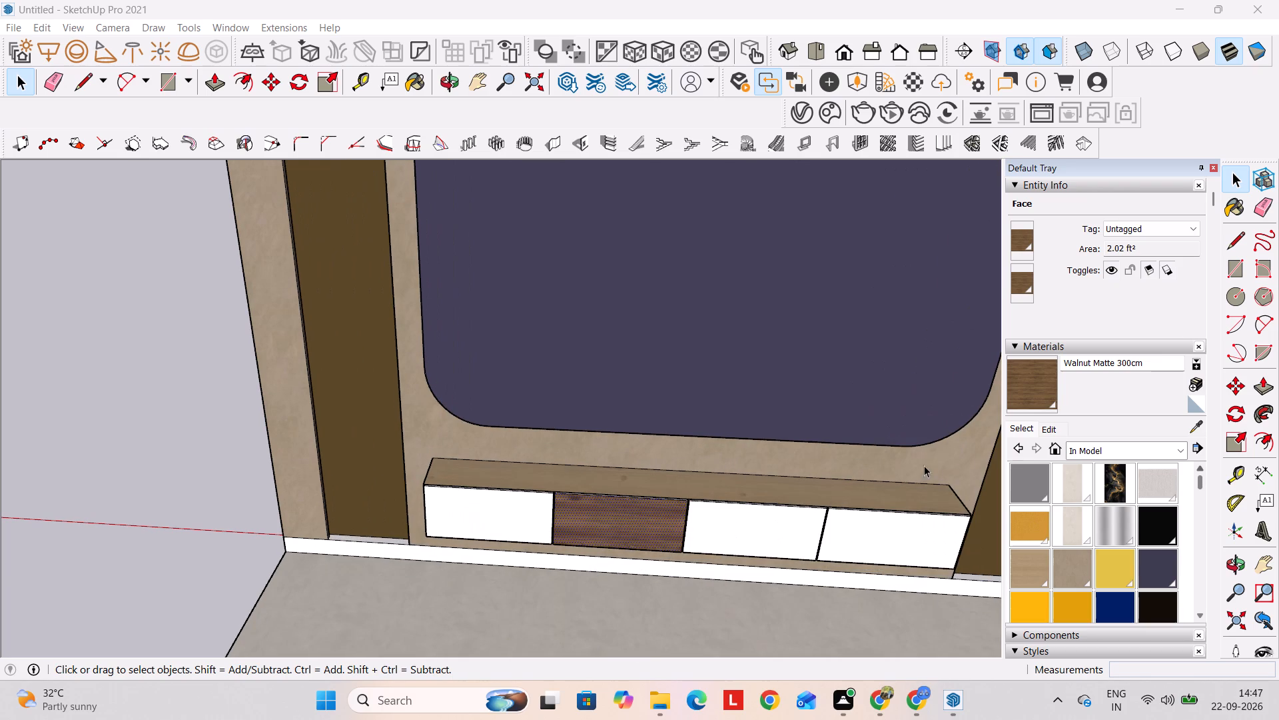
left_click(1194, 429)
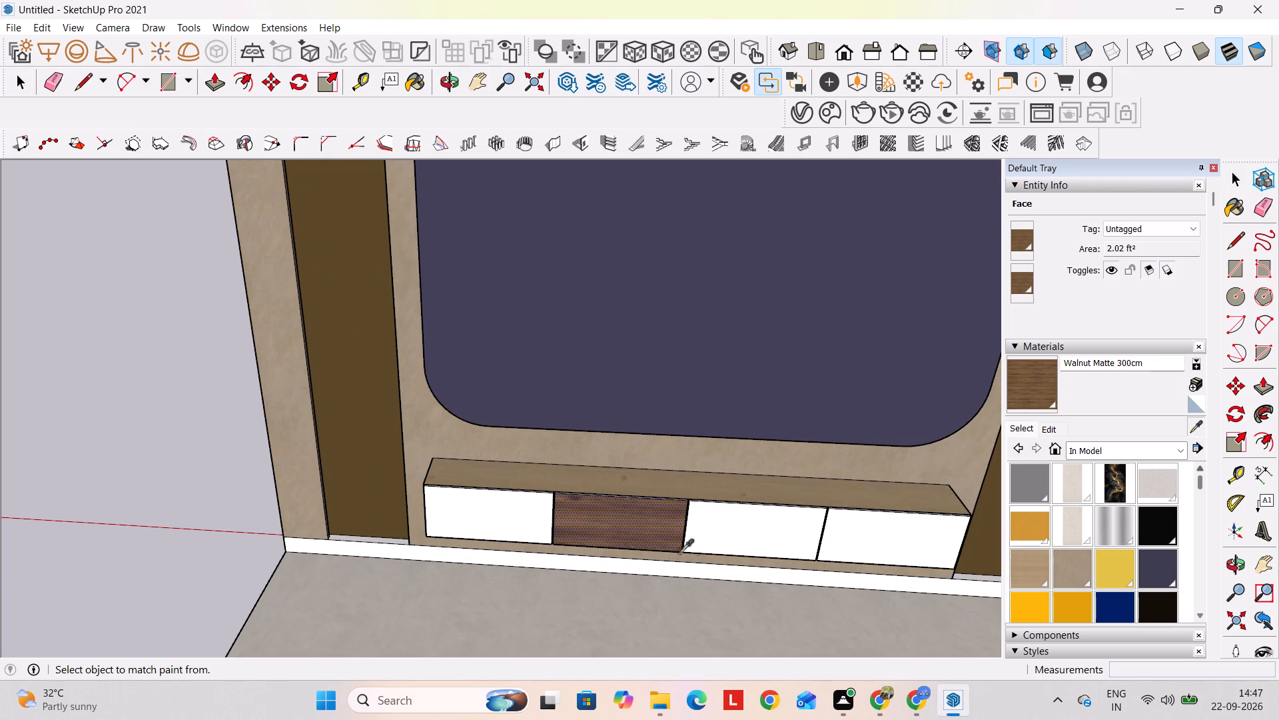
left_click(624, 532)
left_click(510, 519)
left_click(732, 533)
left_click(863, 541)
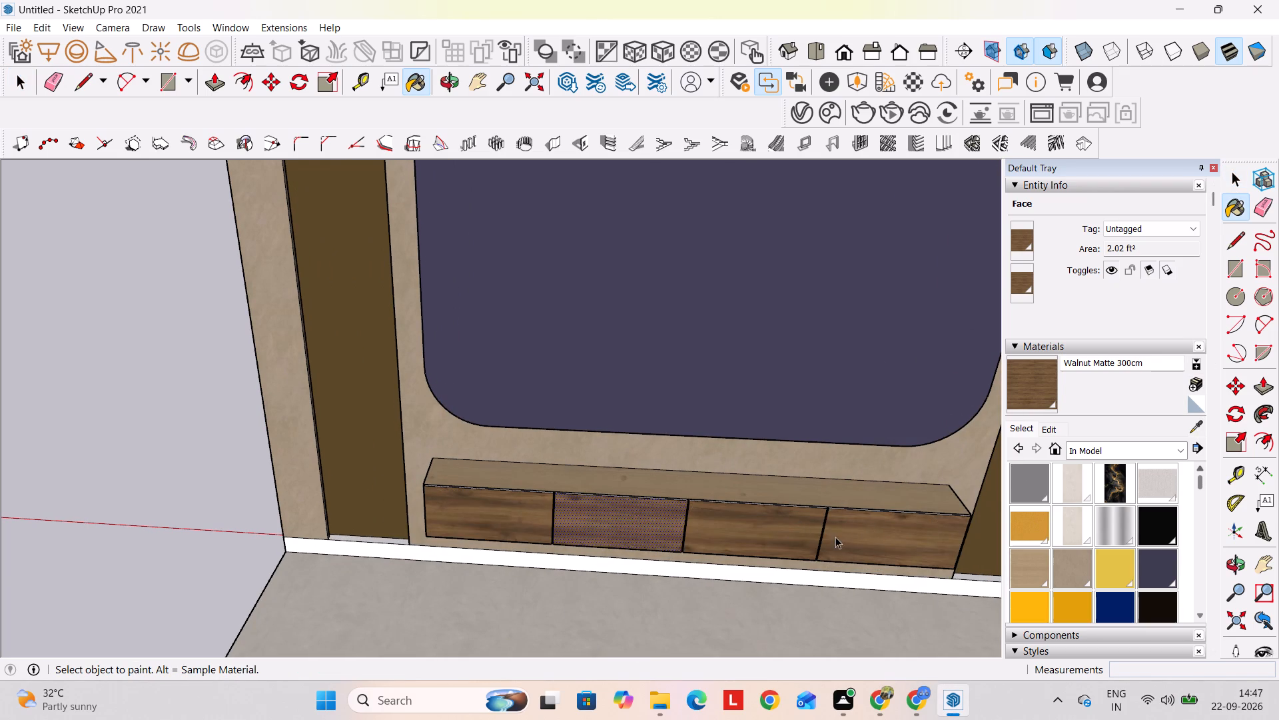
Apply V-Ray's Tri-Planar Projection (World) to the texture on the fourth cabinet door front.
key("space")
middle_click(839, 542)
scroll(839, 542, "up", 4)
right_click(840, 542)
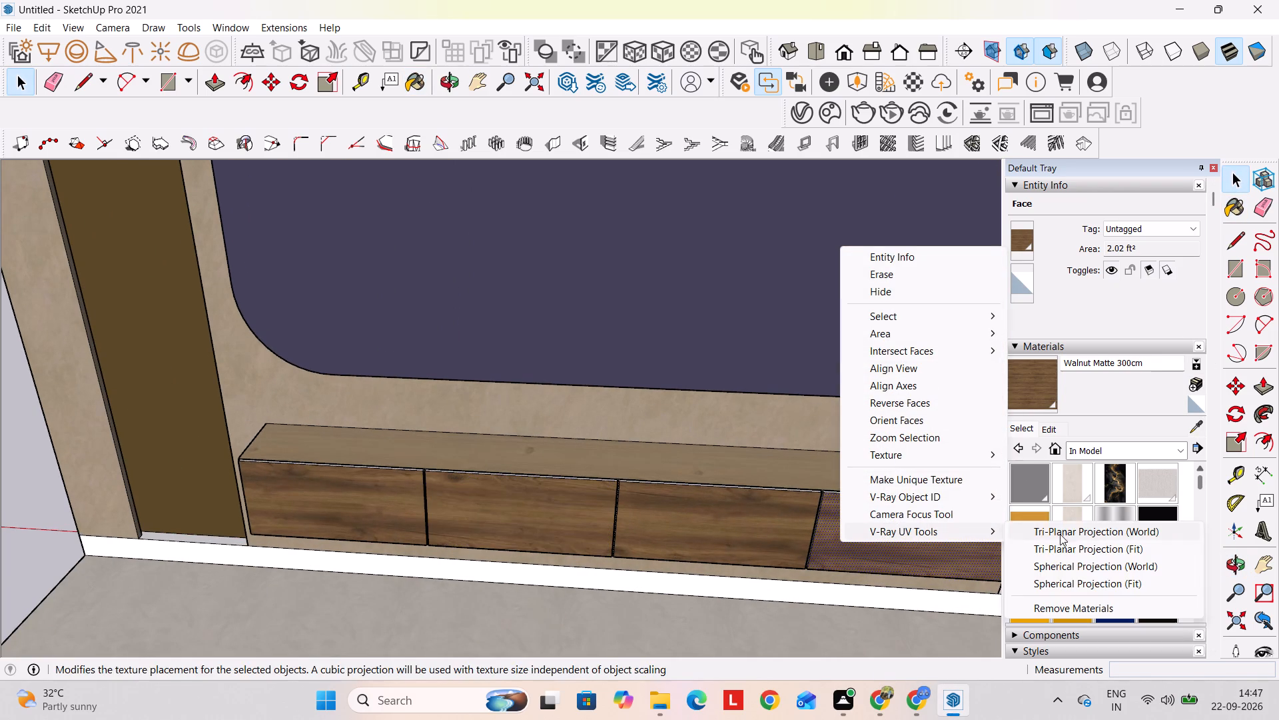
left_click(1060, 540)
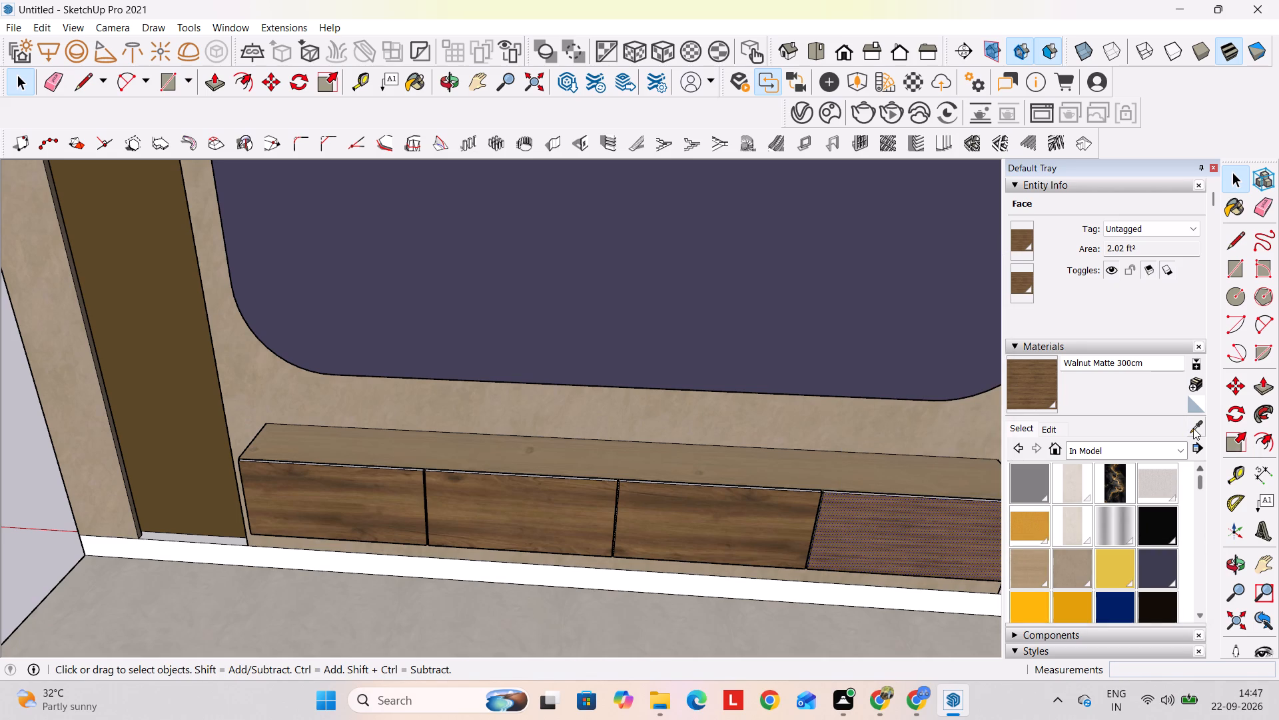
Sample the projected walnut texture from the fourth door and repaint the other three cabinet door fronts with it.
left_click(1194, 428)
left_click(900, 551)
left_click(746, 527)
left_click(576, 509)
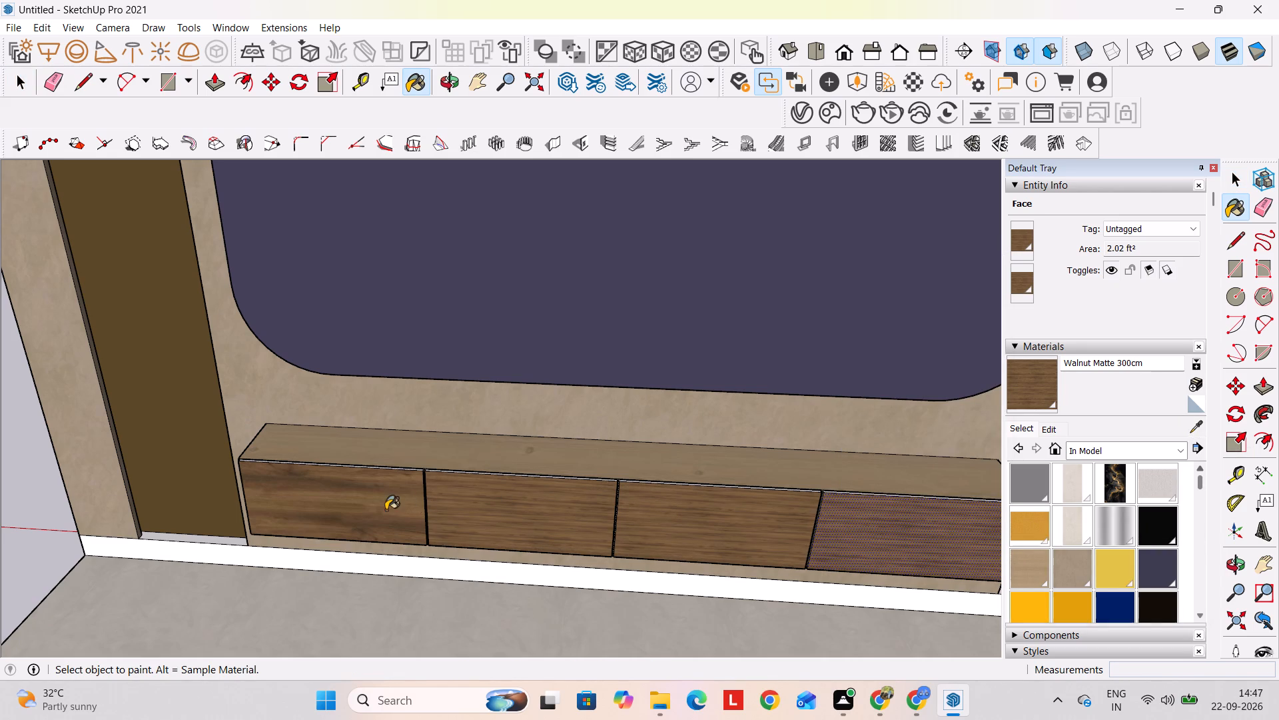
left_click(386, 510)
key("space")
Sample Walnut Matte 300cm from a door front and paint the thin top edges of the second and third cabinet doors.
scroll(532, 506, "up", 9)
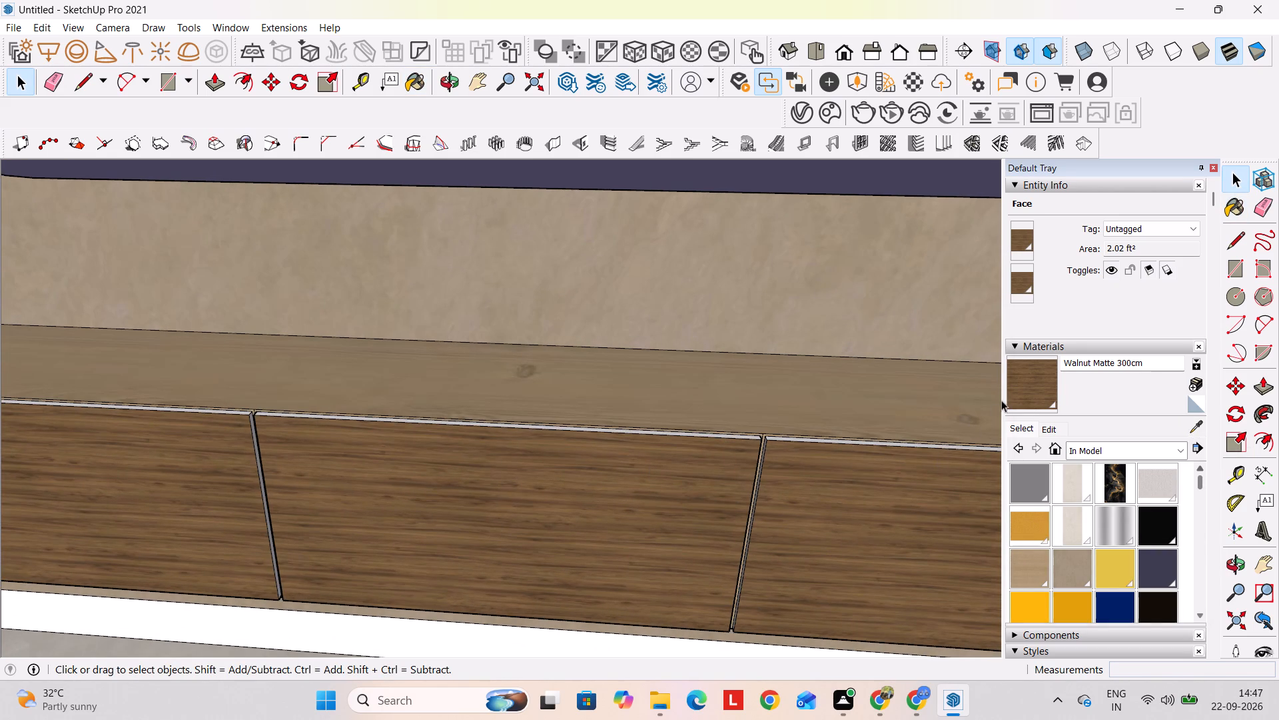
left_click(1017, 393)
scroll(626, 454, "up", 5)
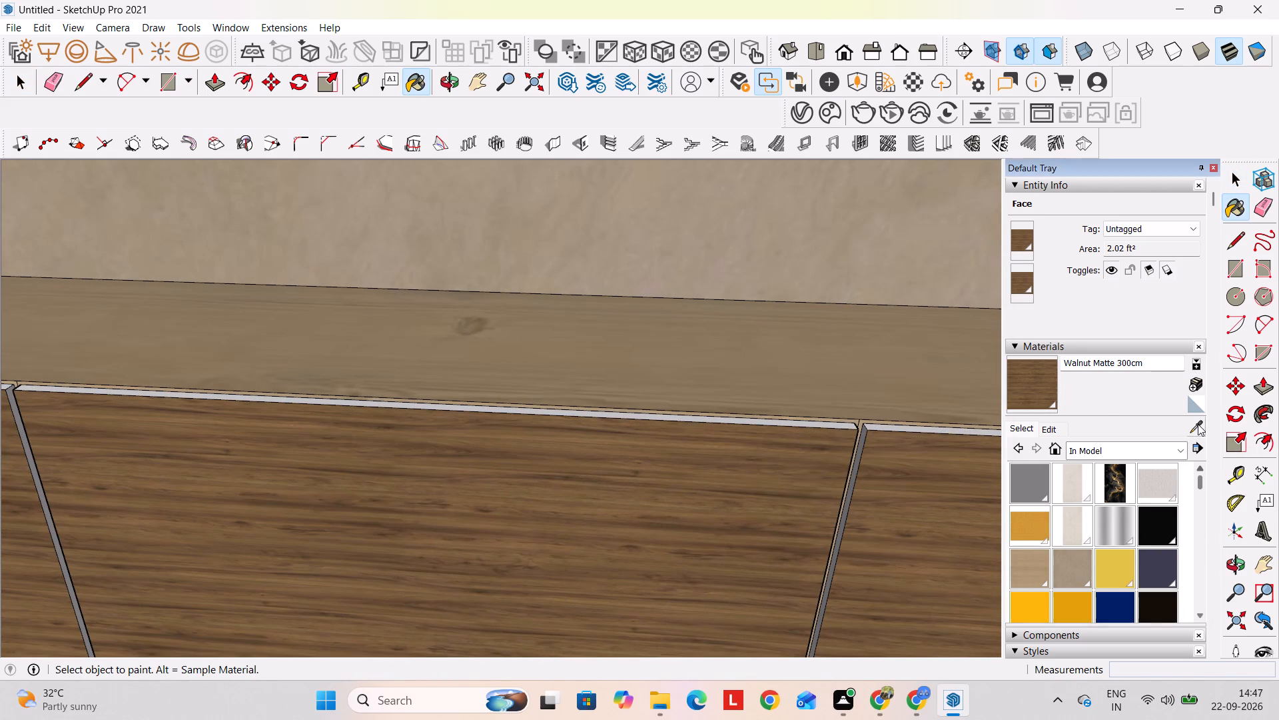
left_click(1198, 424)
left_click(756, 526)
middle_click_drag(726, 415, 733, 493)
scroll(751, 459, "up", 5)
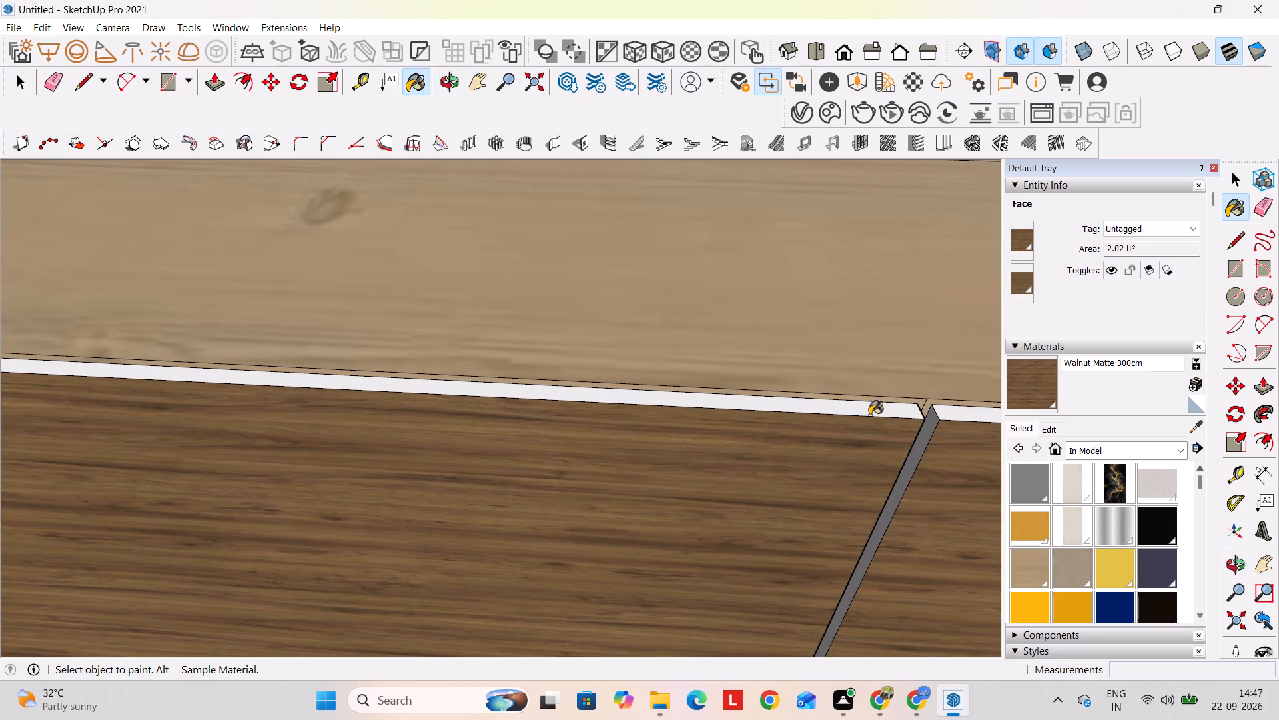
left_click(880, 411)
left_click(947, 409)
left_click(934, 418)
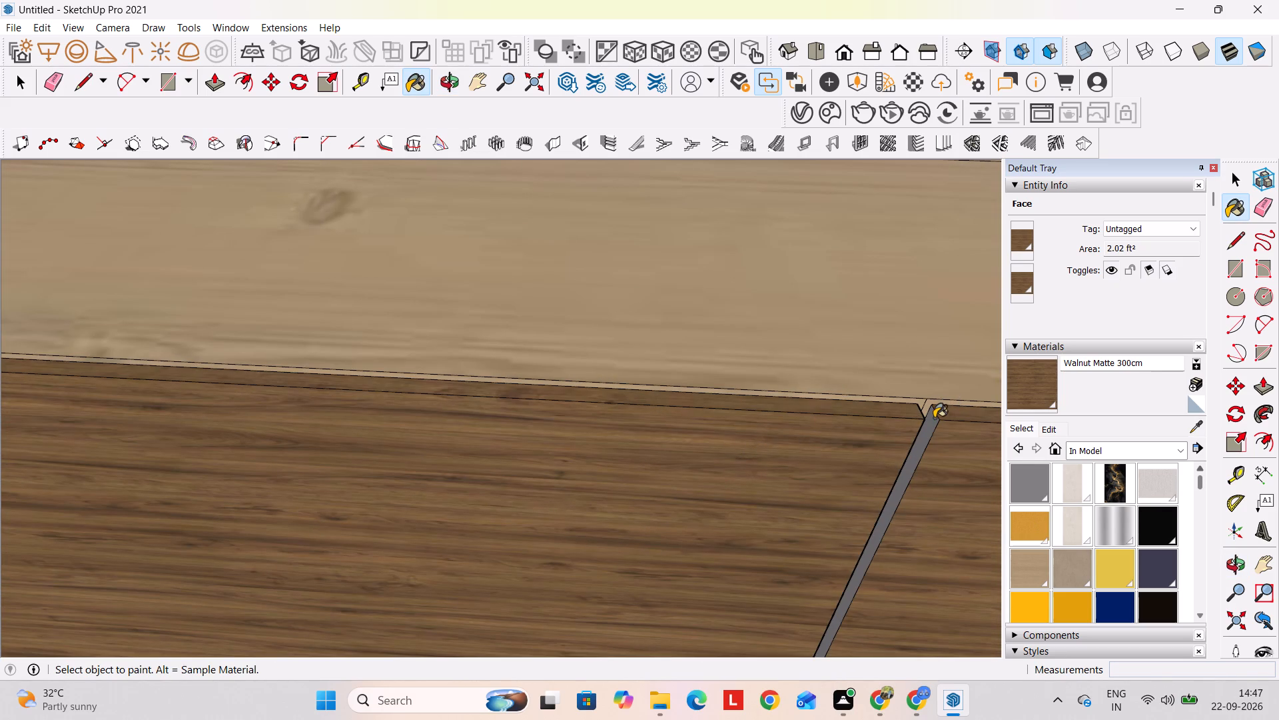
Paint the second door's side edge and the first door's top and side edges with Walnut Matte 300cm.
middle_click_drag(947, 461, 717, 405)
scroll(891, 574, "down", 3)
middle_click_drag(903, 595, 801, 339)
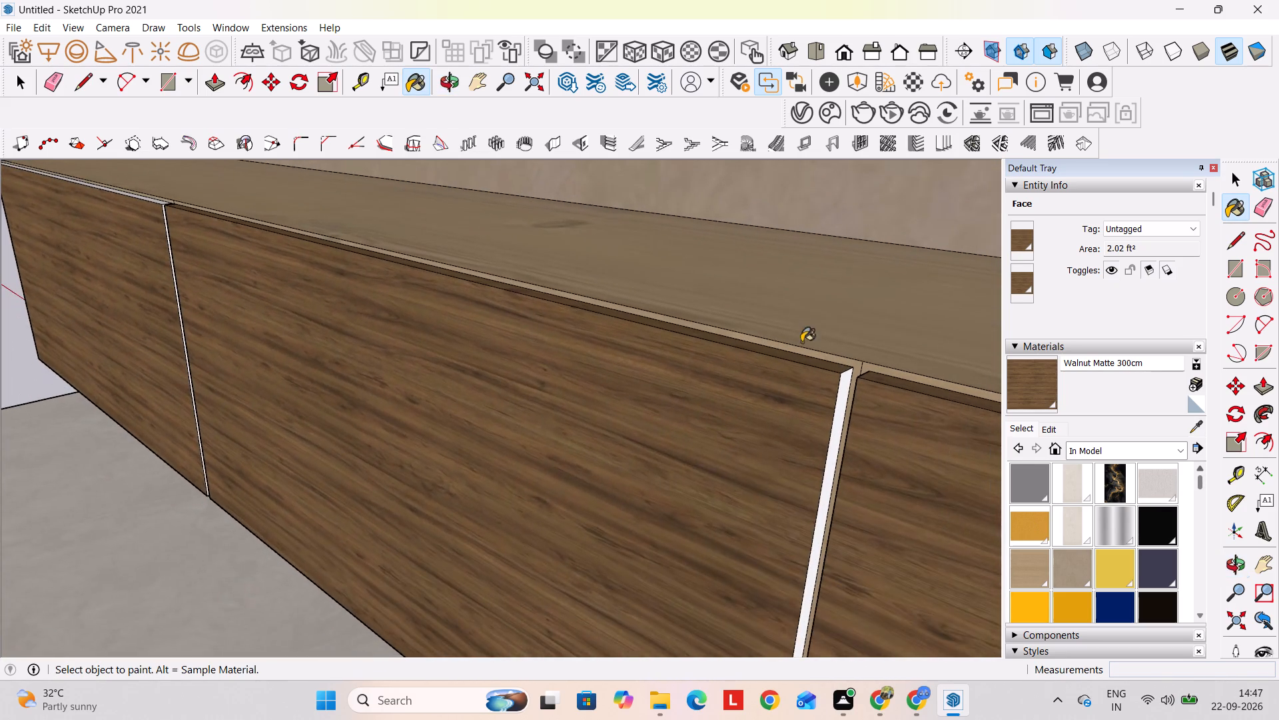
scroll(835, 409, "up", 3)
left_click(839, 403)
scroll(685, 409, "down", 3)
middle_click_drag(353, 424, 719, 595, "shift")
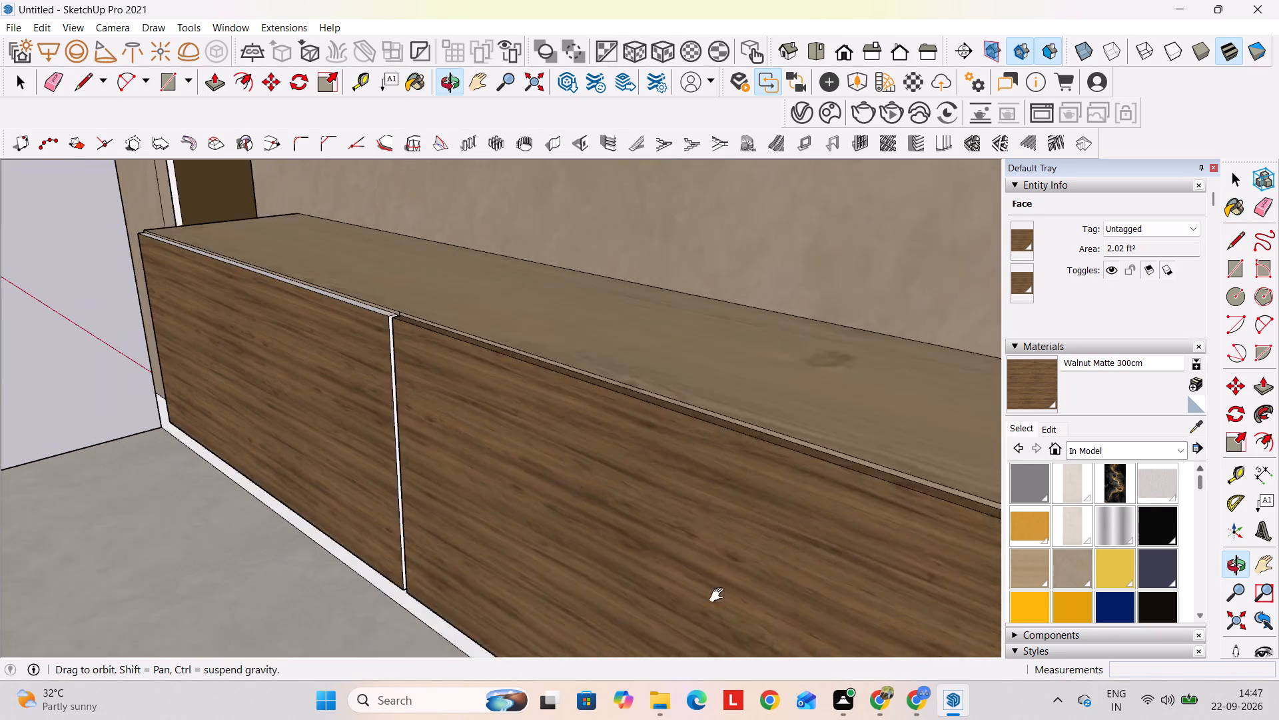
middle_click_drag(719, 595, 863, 654, "shift")
scroll(474, 394, "up", 5)
scroll(582, 381, "up", 8)
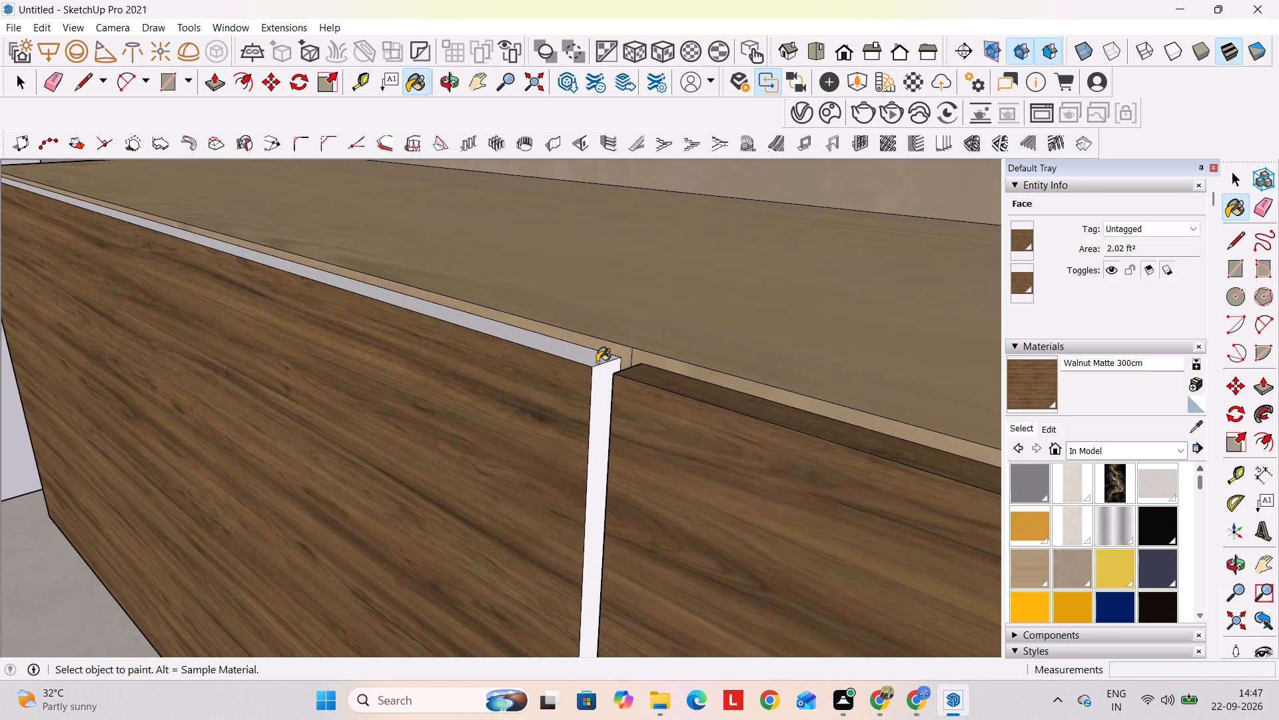
left_click(588, 362)
left_click(603, 379)
scroll(553, 409, "down", 8)
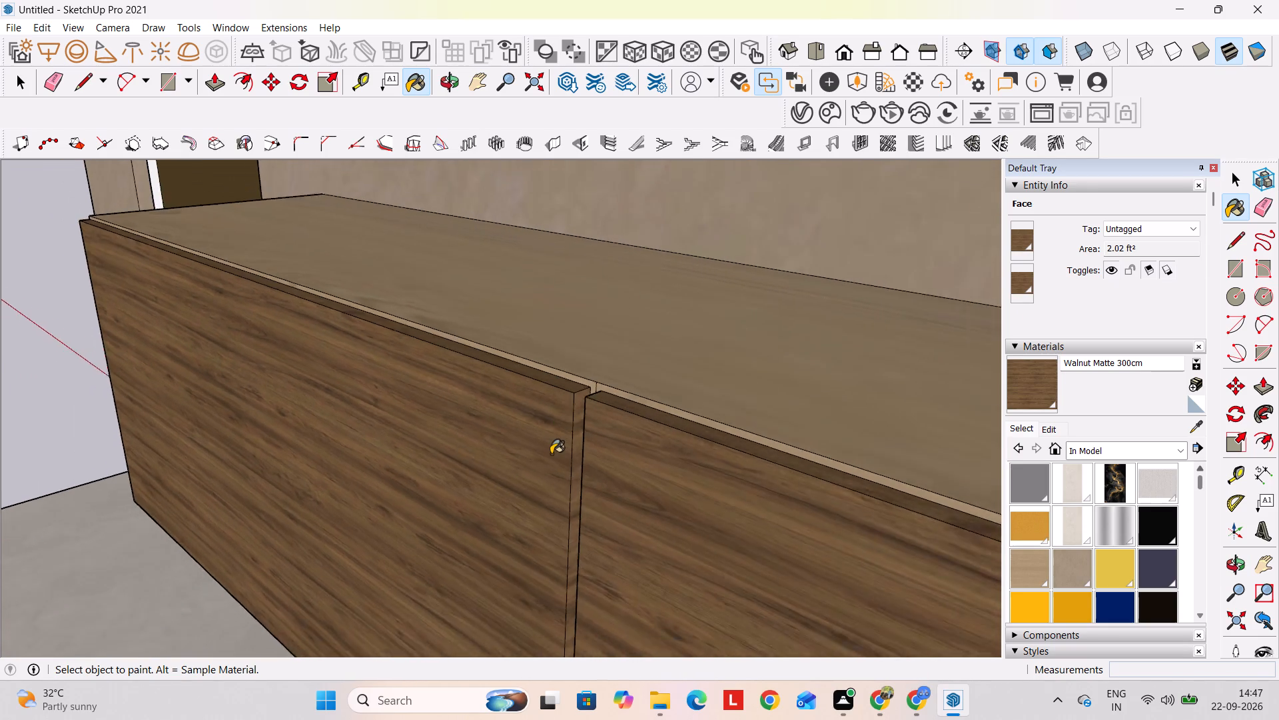
Paint the fourth door's top edge and the side edges between the third and fourth doors with Walnut Matte 300cm.
scroll(551, 454, "down", 18)
middle_click_drag(827, 558, 526, 281)
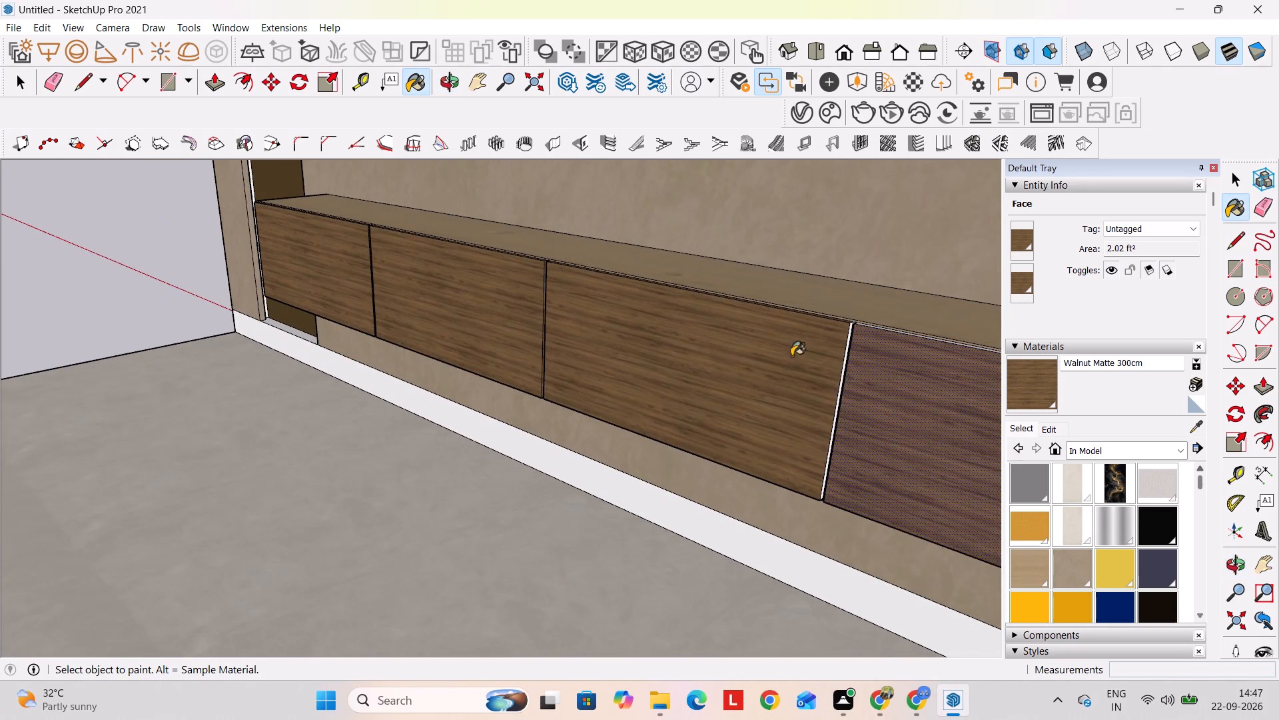
scroll(811, 357, "up", 4)
middle_click_drag(853, 337, 553, 390)
scroll(554, 390, "up", 1, "shift")
scroll(572, 367, "up", 11)
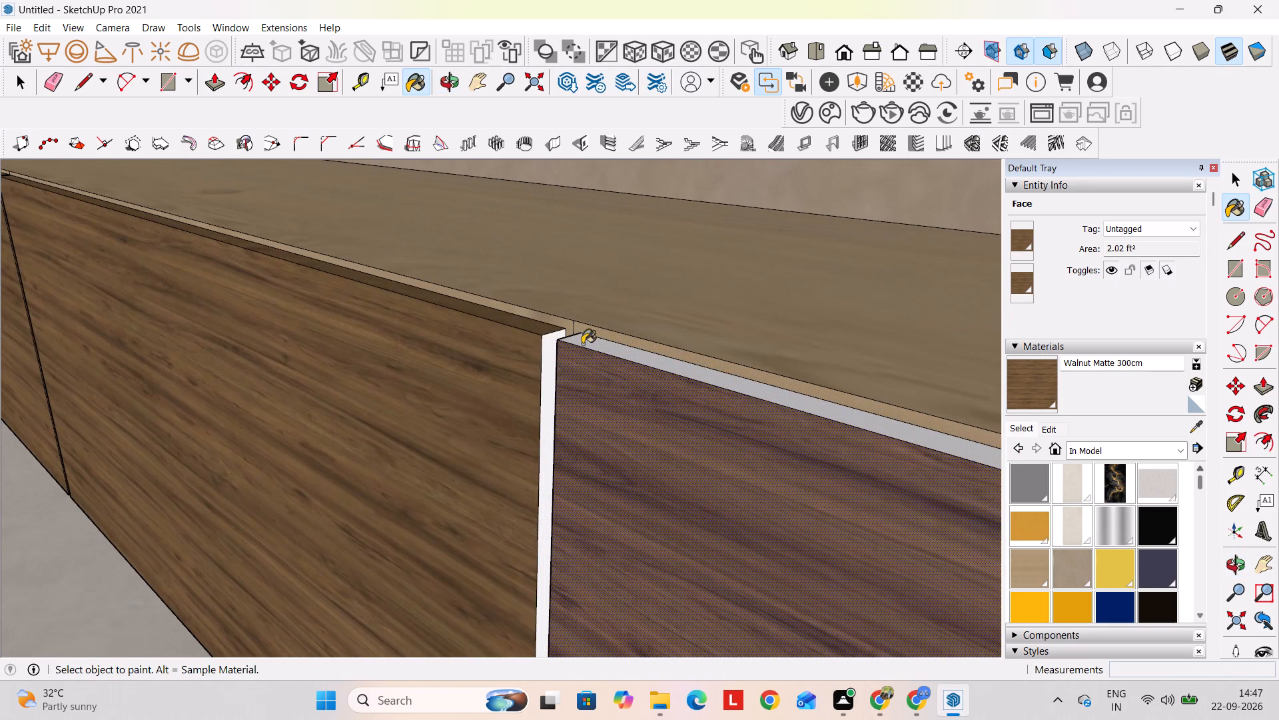
left_click(574, 344)
left_click(577, 344)
left_click(555, 337)
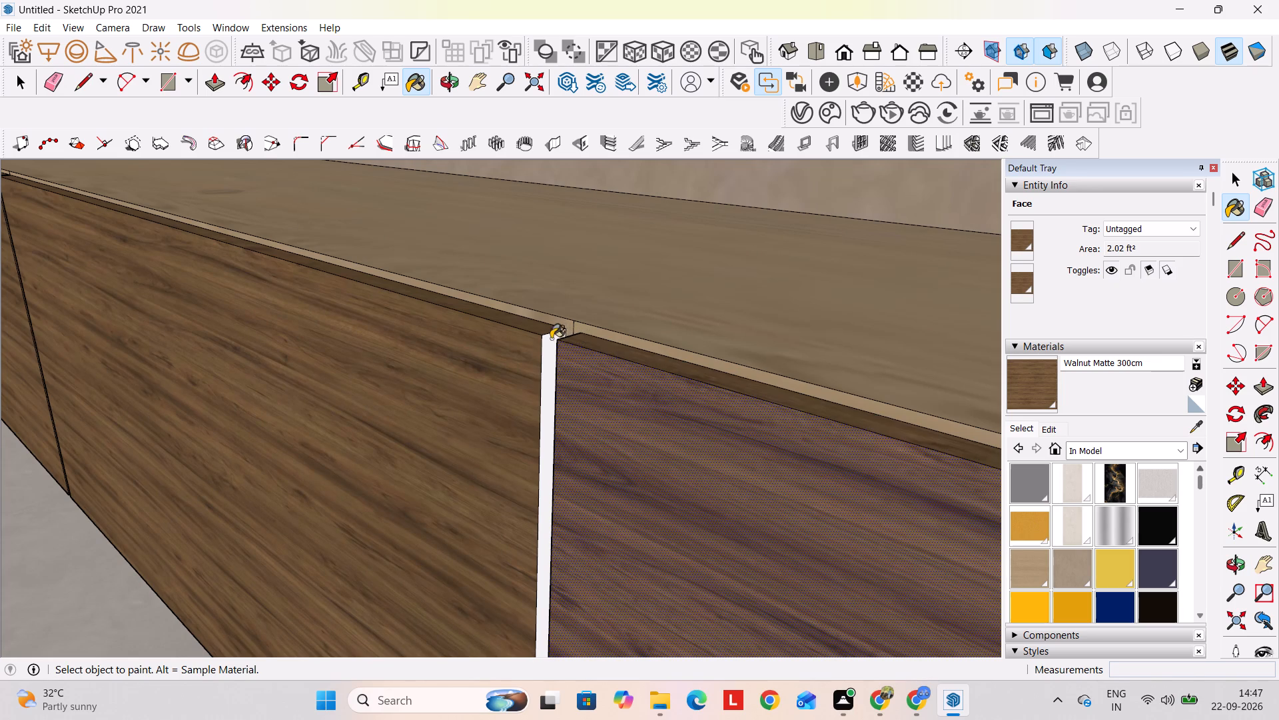
middle_click_drag(491, 381, 1098, 419)
left_click(471, 327)
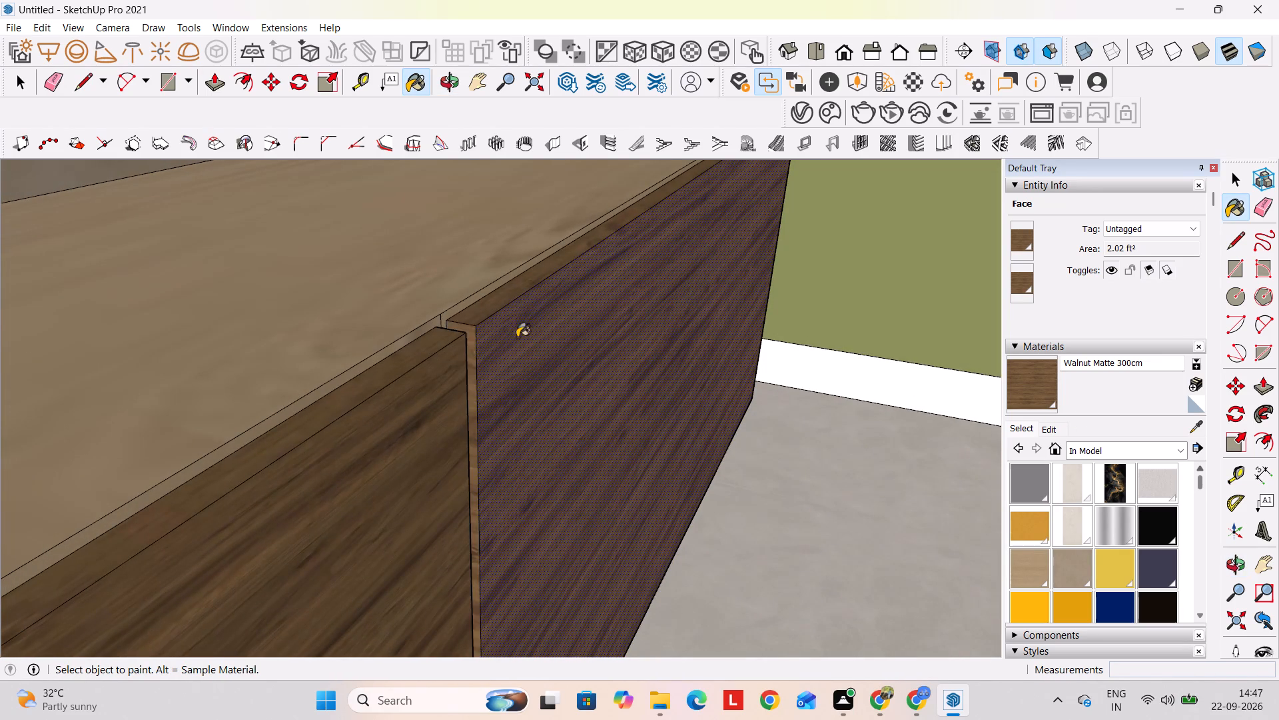
Sample the walnut texture from the fourth door front and paint that door's outer side edge with it.
scroll(587, 339, "down", 7)
key("space")
middle_click_drag(713, 336, 280, 460)
middle_click_drag(534, 433, 494, 408)
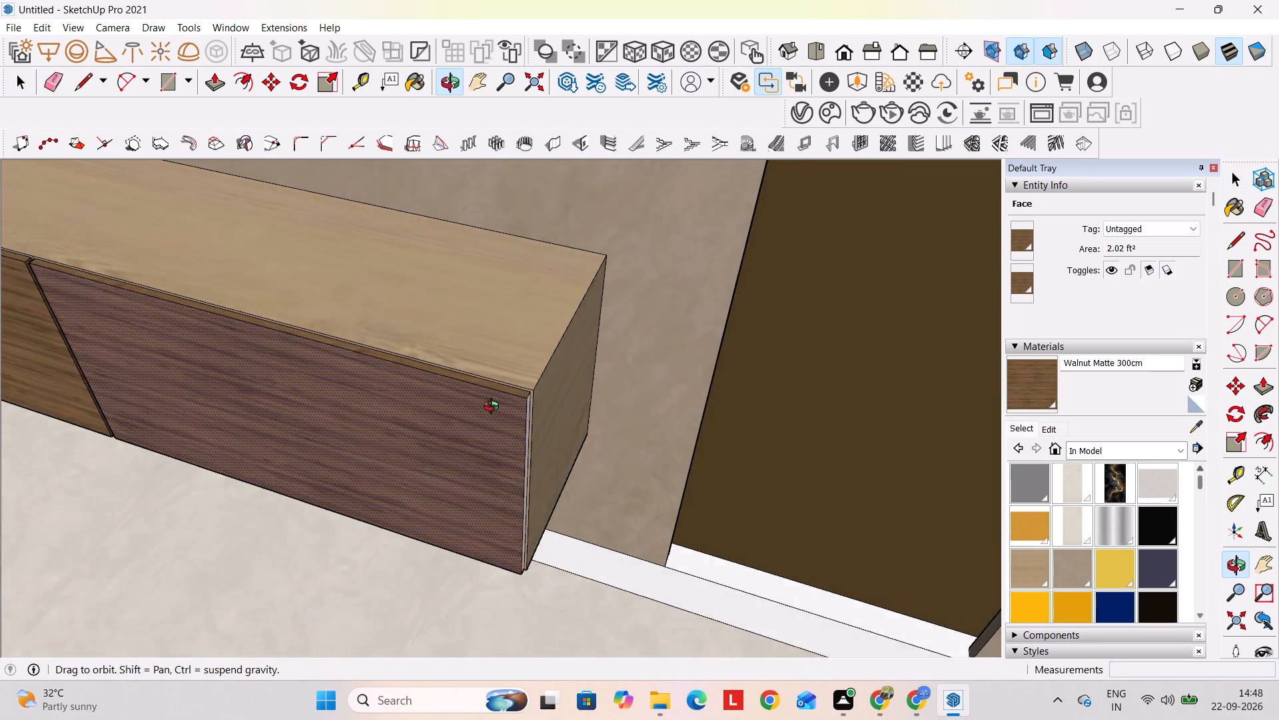
middle_click_drag(494, 408, 342, 343)
scroll(461, 337, "up", 4)
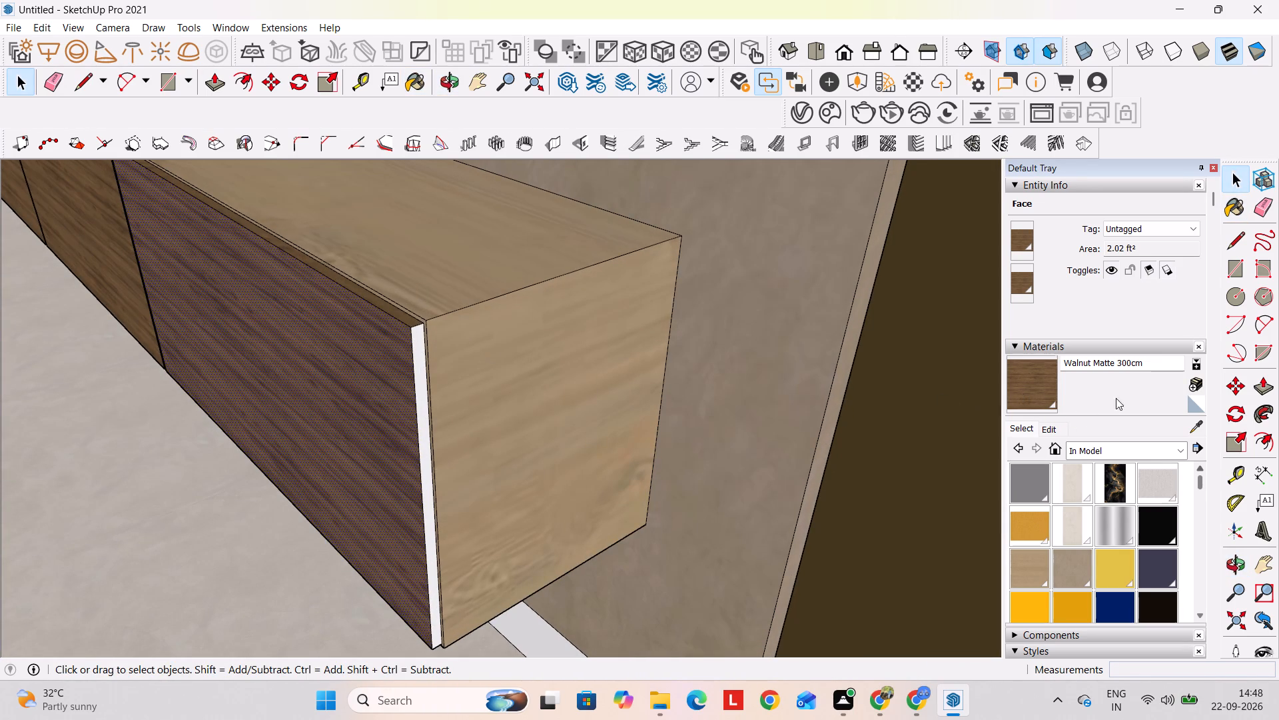
left_click(1200, 427)
left_click(386, 446)
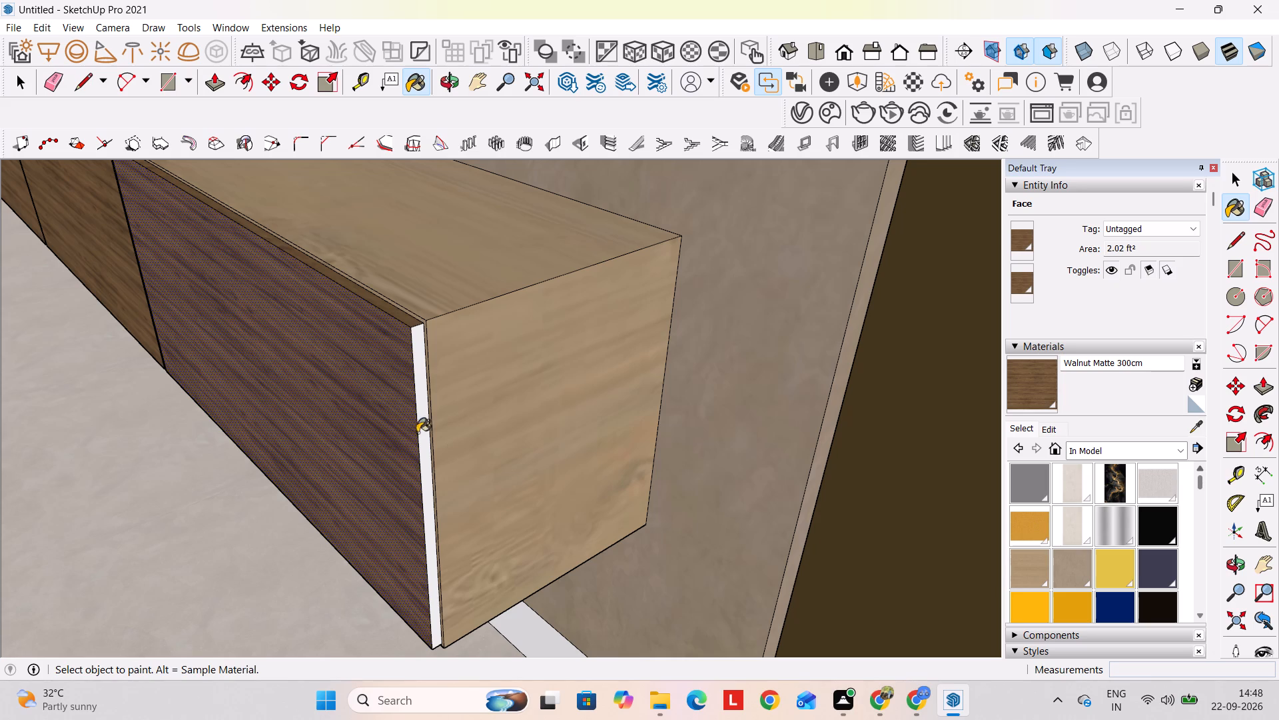
left_click(421, 424)
Paint the bottom edges of the fourth, third and second cabinet doors with Walnut Matte 300cm.
scroll(428, 479, "down", 3)
middle_click_drag(394, 577, 831, 164)
middle_click_drag(831, 164, 829, 179)
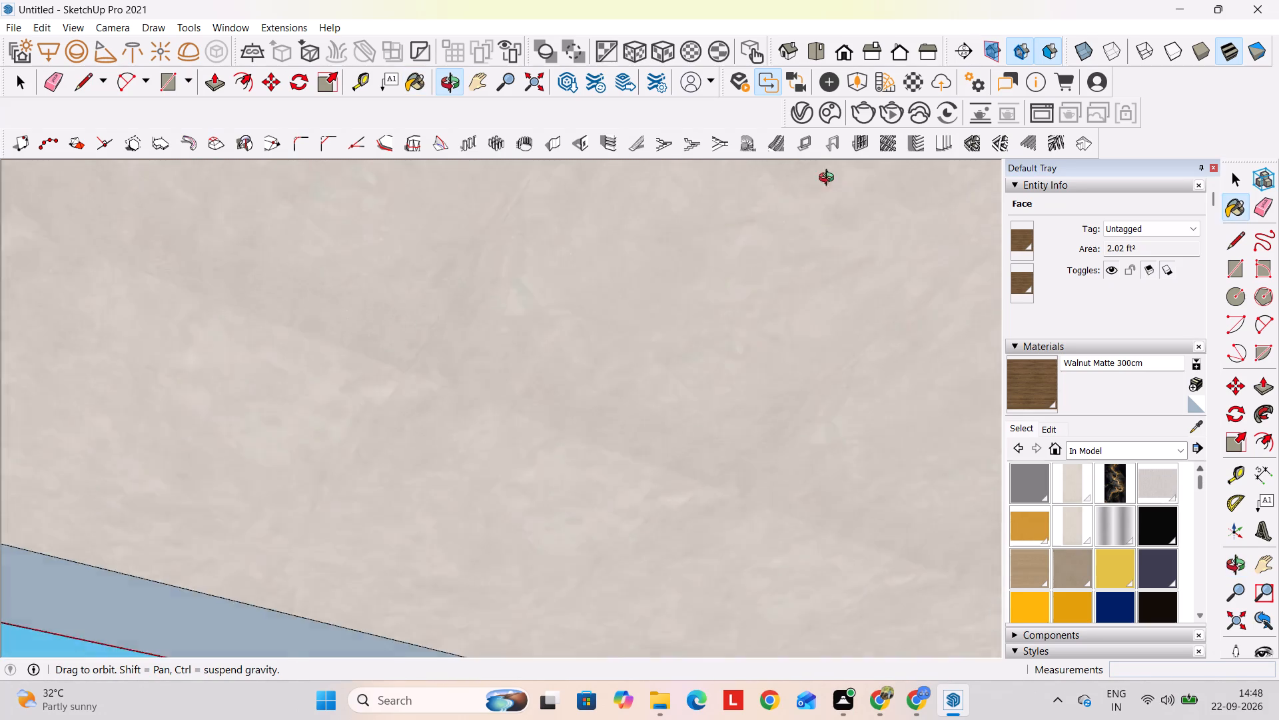
middle_click_drag(829, 179, 778, 375)
middle_click_drag(685, 311, 782, 714)
middle_click_drag(462, 431, 476, 333)
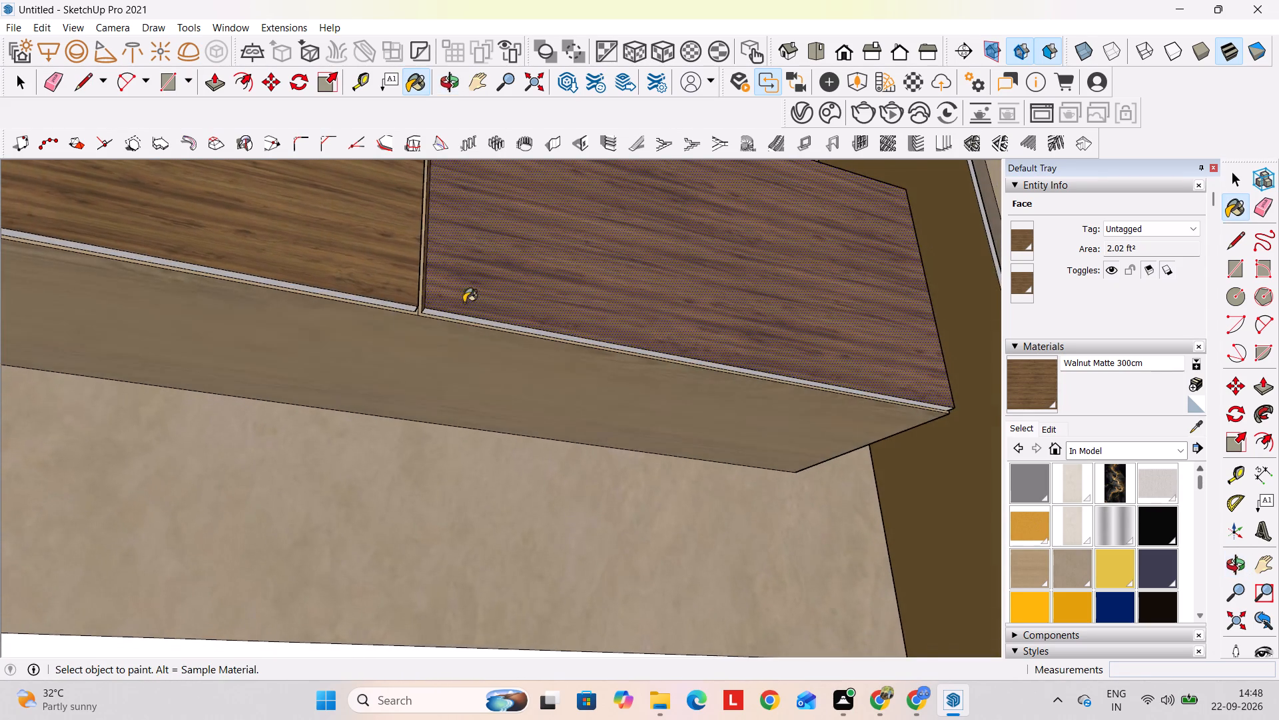
scroll(448, 289, "up", 15)
left_click(378, 351)
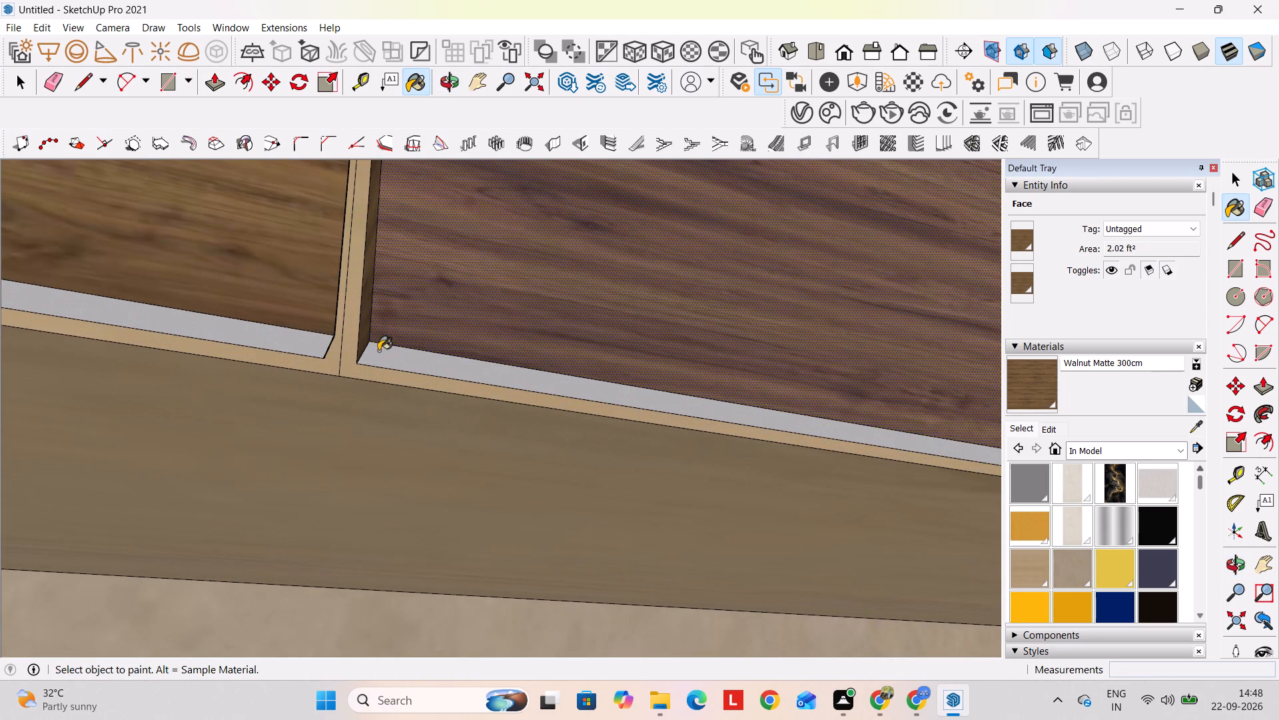
left_click(272, 339)
scroll(310, 351, "down", 5)
middle_click_drag(292, 350, 1278, 537, "shift")
middle_click_drag(306, 399, 718, 481, "shift")
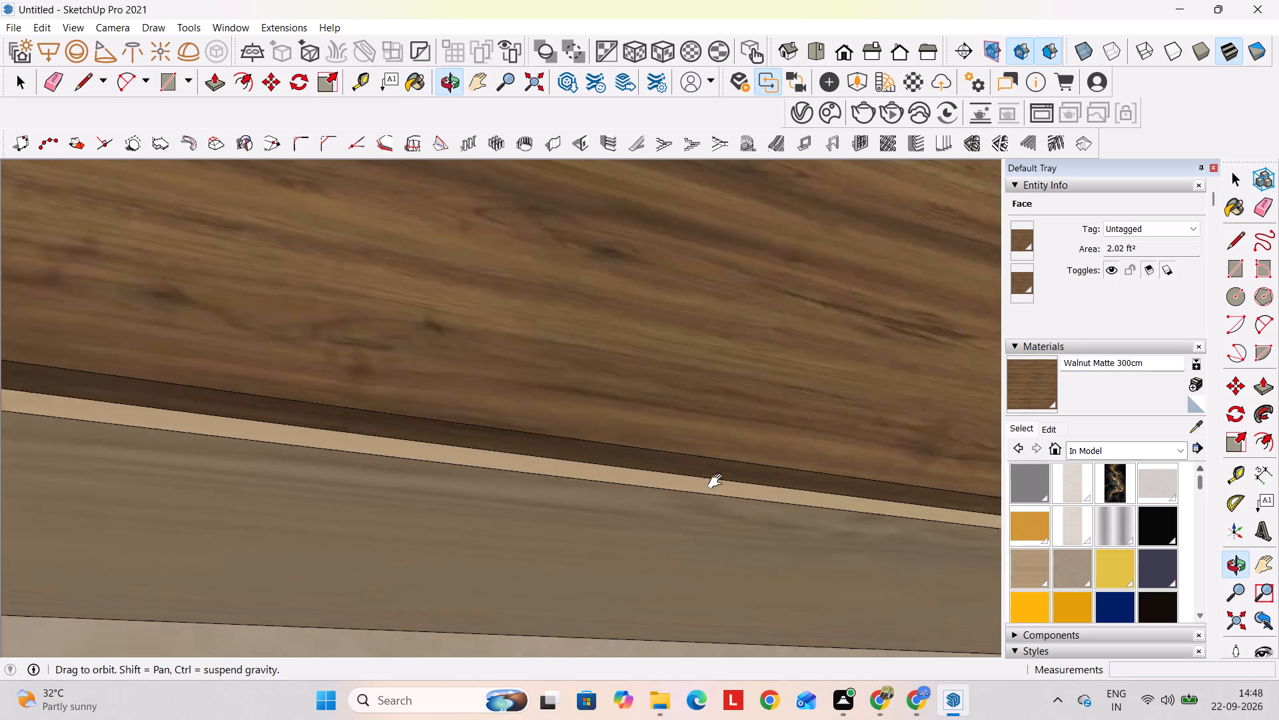
middle_click_drag(718, 481, 1220, 536, "shift")
middle_click_drag(103, 373, 1117, 499)
middle_click_drag(171, 365, 1217, 547, "shift")
scroll(136, 405, "down", 8)
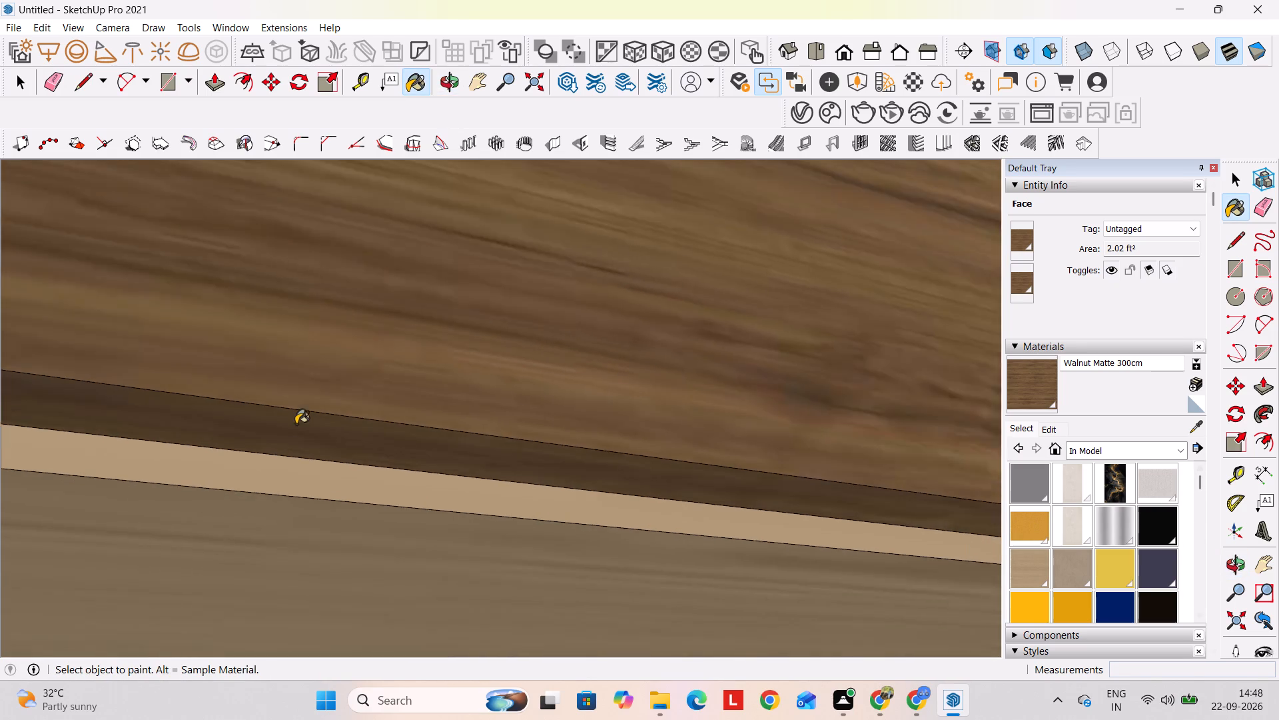
scroll(296, 424, "down", 13)
middle_click_drag(110, 435, 1198, 571)
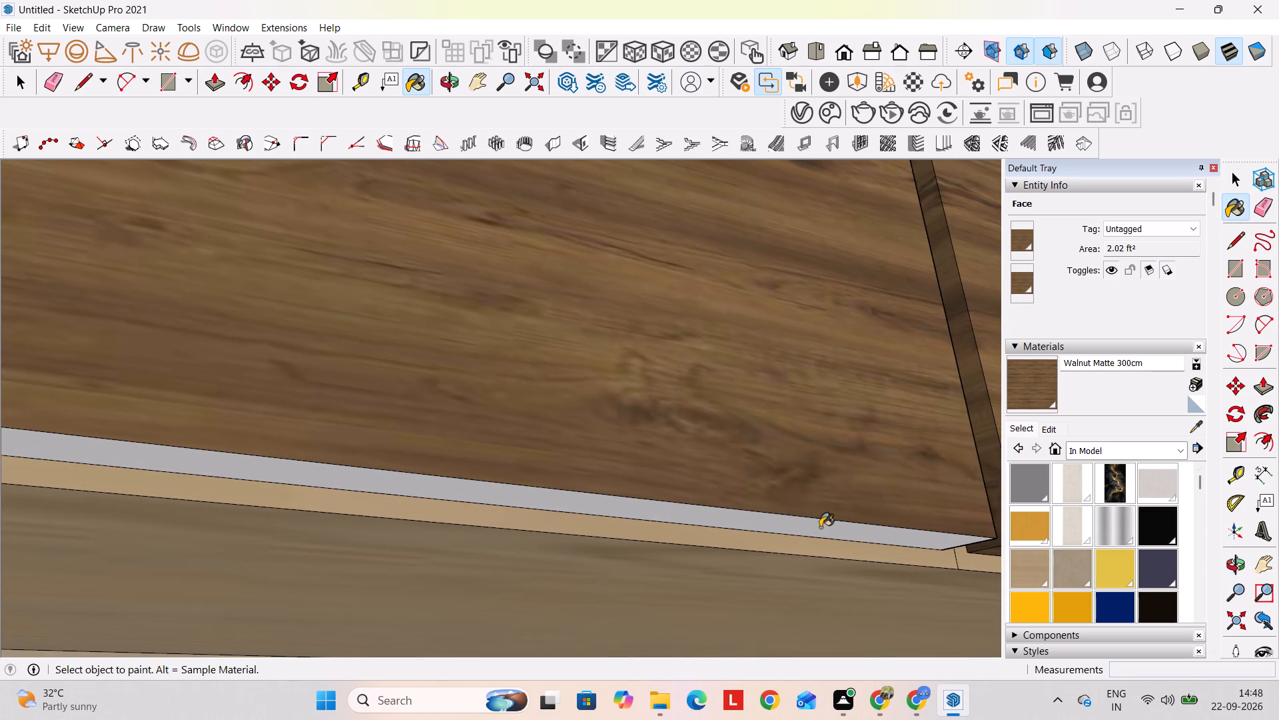
left_click(820, 527)
Paint the second door's side edge beside the first door and the first door's bottom edge with Walnut Matte 300cm.
scroll(715, 526, "down", 4)
middle_click_drag(462, 469, 1278, 585, "shift")
middle_click_drag(418, 497, 1262, 580)
scroll(494, 487, "down", 2)
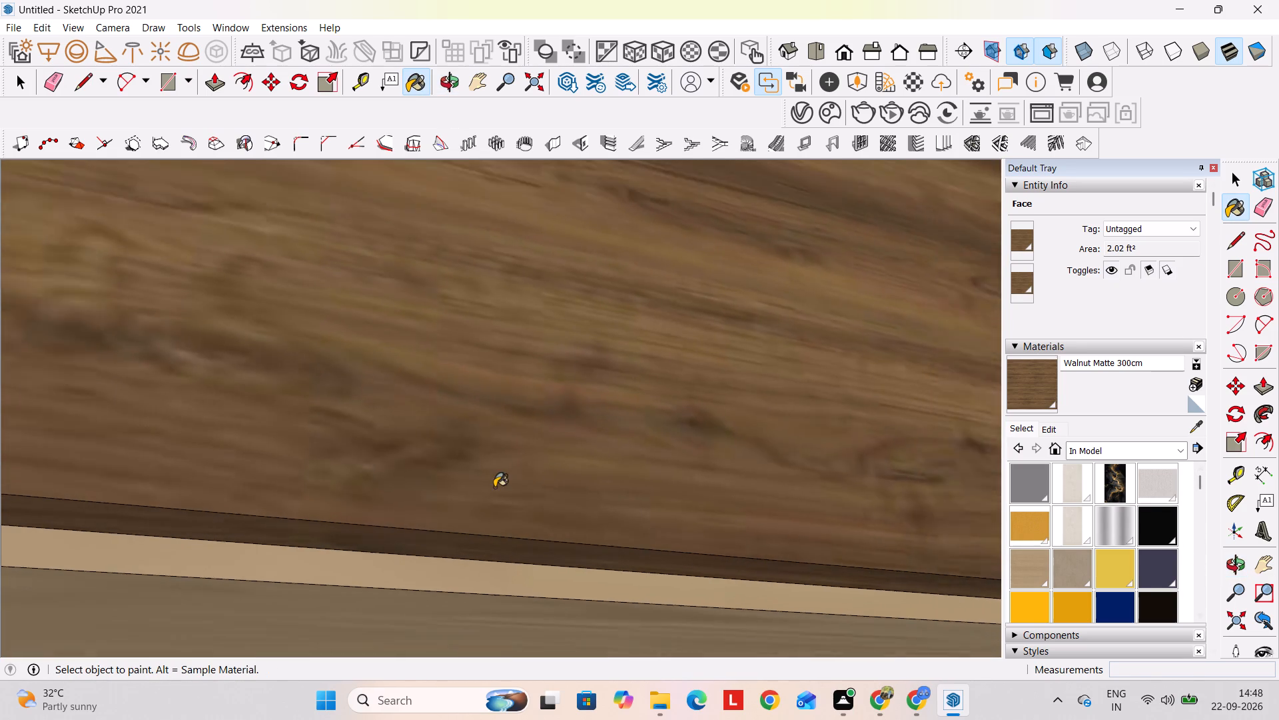
scroll(494, 487, "down", 3)
scroll(356, 465, "down", 5)
scroll(286, 478, "down", 5)
scroll(95, 492, "down", 5)
middle_click_drag(267, 521, 965, 576, "shift")
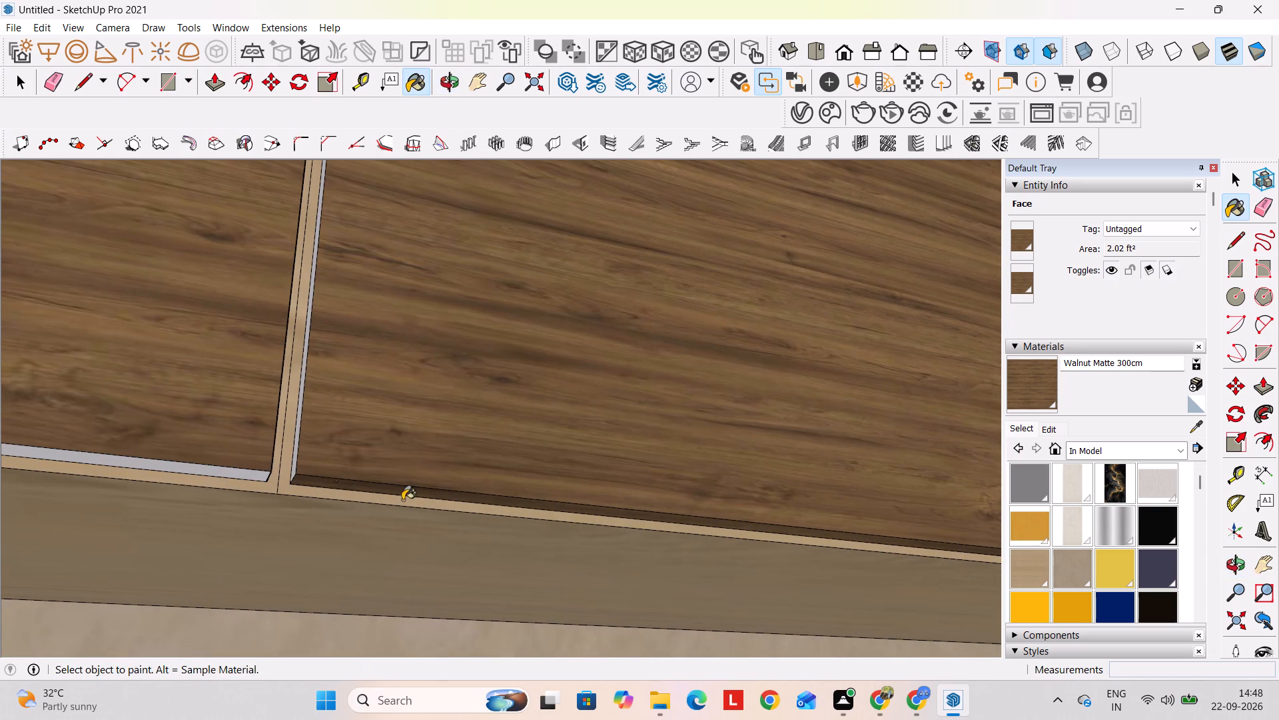
middle_click_drag(290, 463, 437, 523)
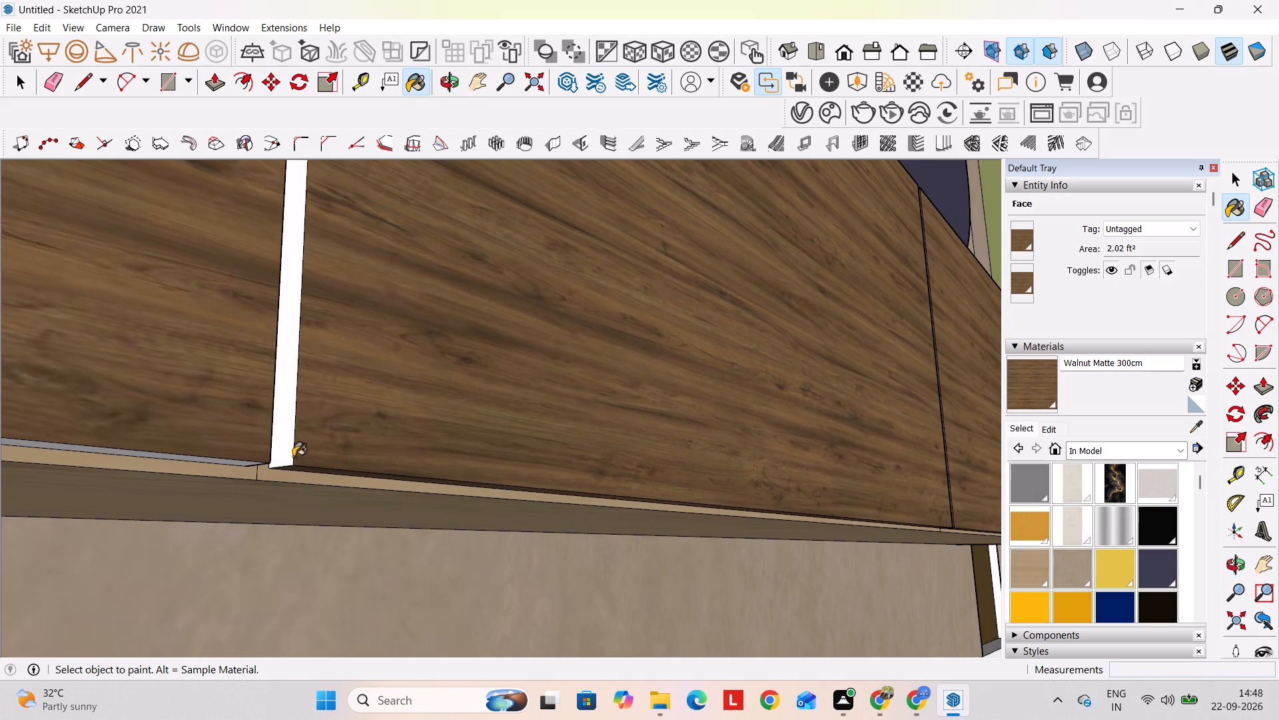
left_click(290, 455)
middle_click_drag(245, 459, 287, 386)
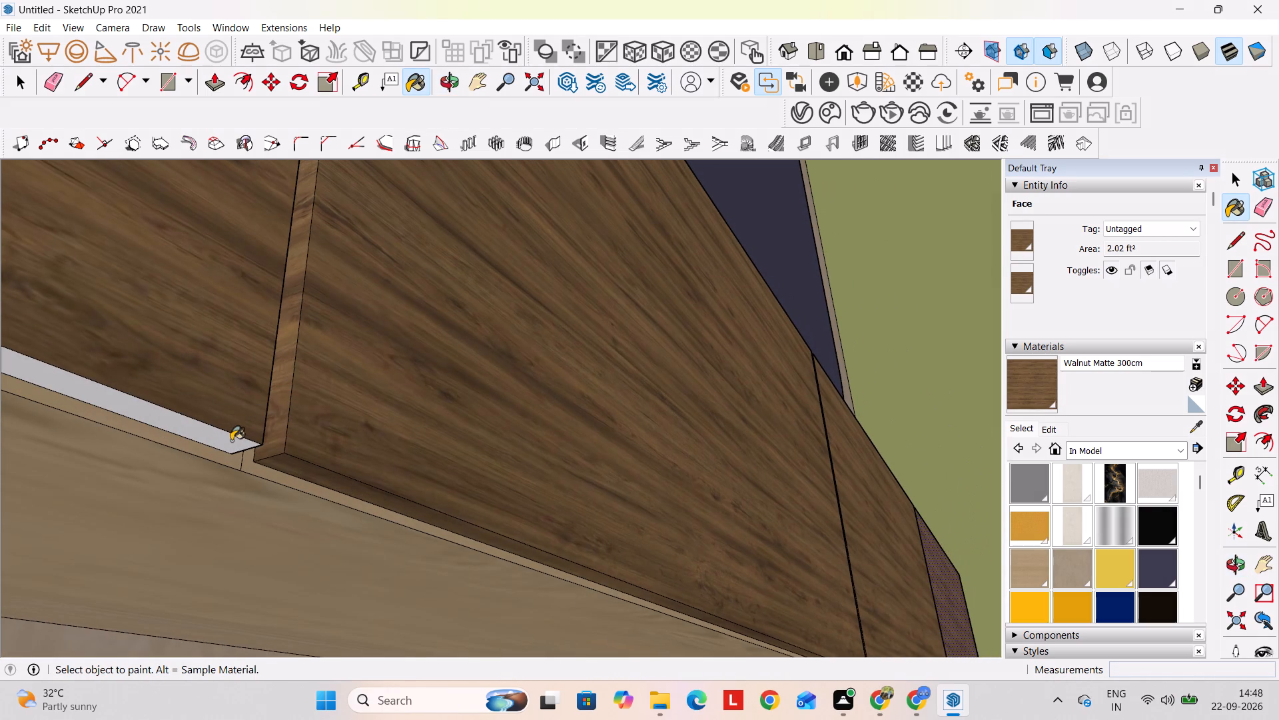
left_click(231, 441)
key("space")
scroll(432, 472, "down", 2)
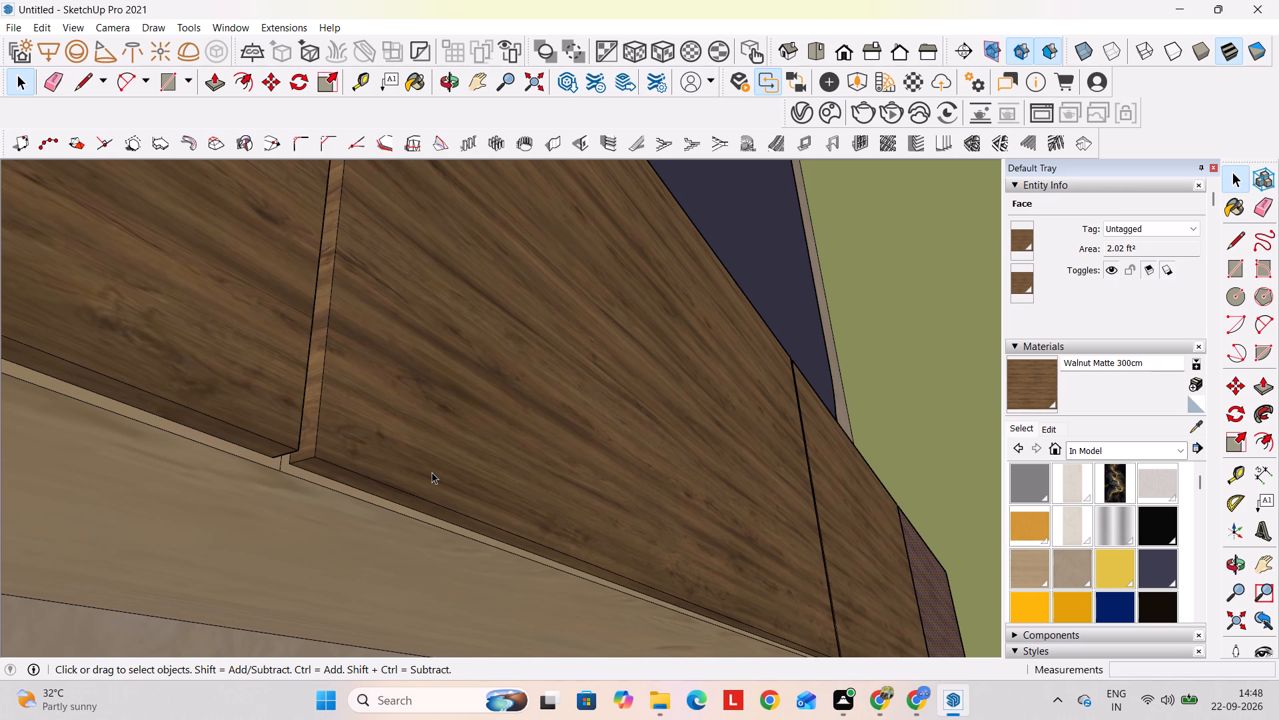
Review the painted TV cabinet together with the TV panel wall, arched niches and window wall.
scroll(439, 347, "down", 13)
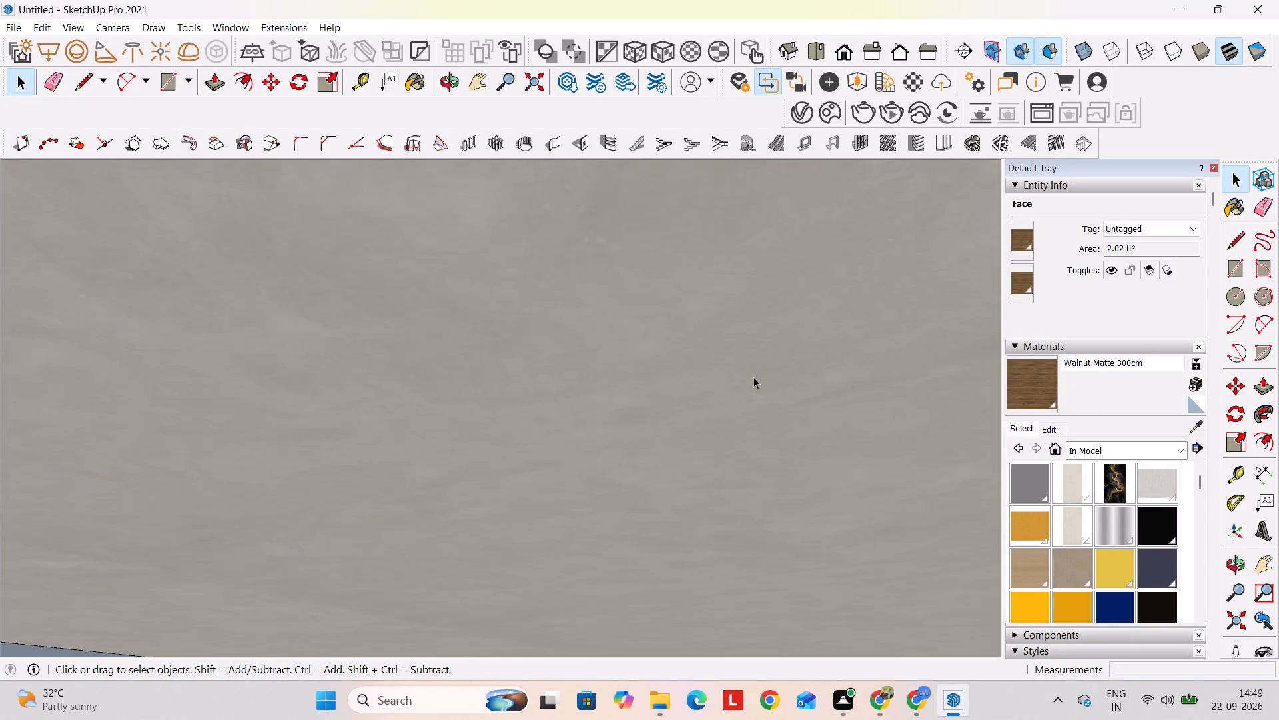
scroll(753, 377, "down", 6)
middle_click_drag(769, 335, 783, 561)
middle_click_drag(731, 350, 743, 640)
scroll(795, 429, "down", 20)
scroll(795, 429, "down", 5)
middle_click_drag(729, 257, 580, 641)
scroll(685, 447, "down", 3)
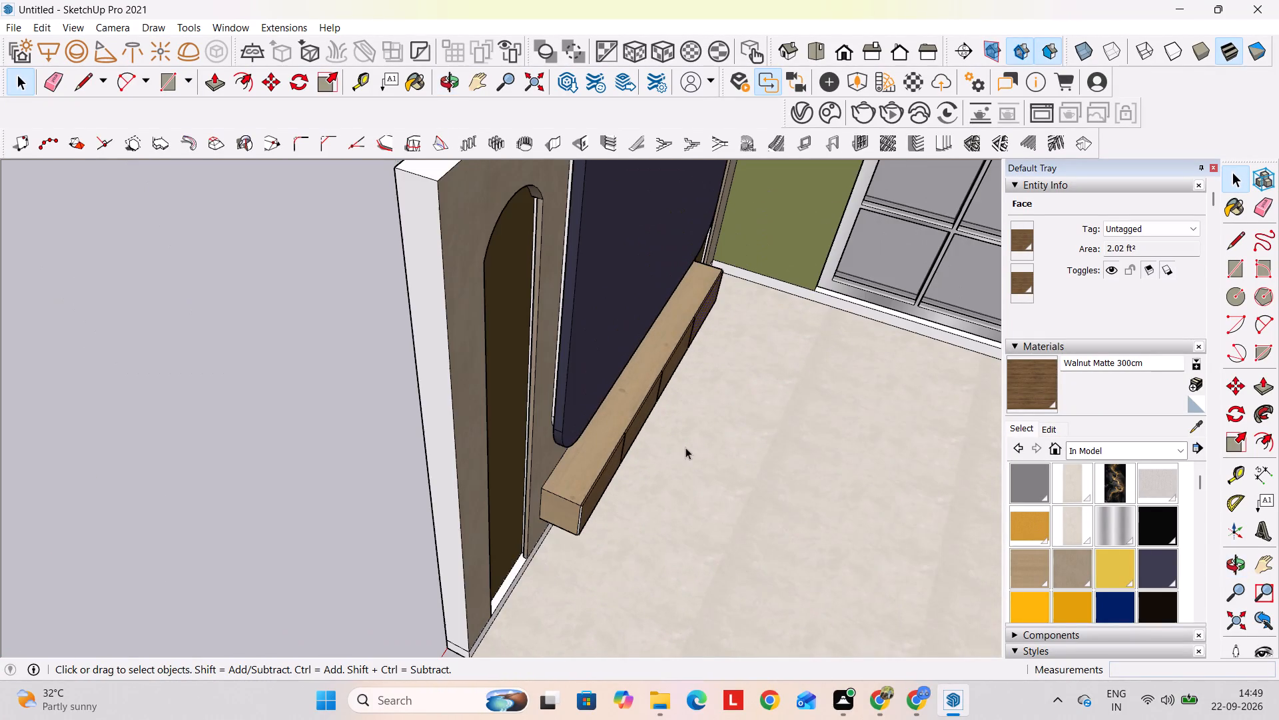
scroll(685, 447, "down", 1)
middle_click_drag(831, 461, 689, 326)
scroll(681, 329, "down", 4)
middle_click_drag(703, 339, 544, 429, "shift")
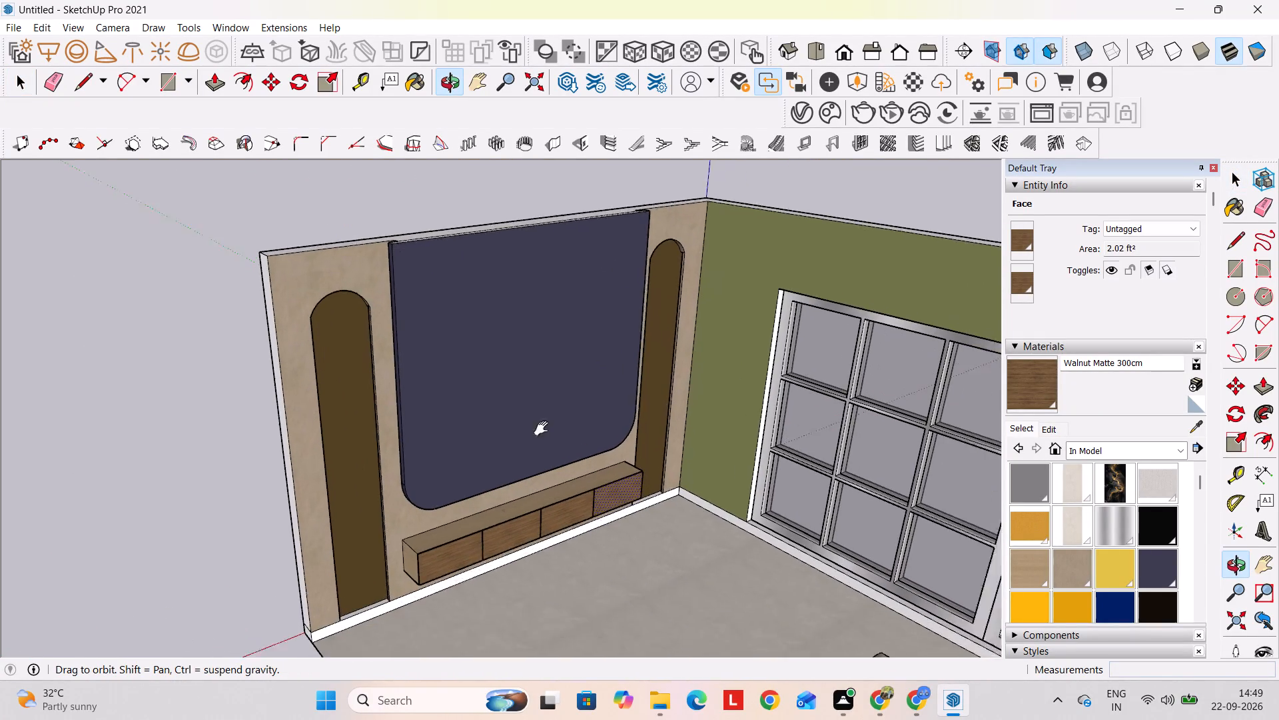
middle_click_drag(544, 429, 520, 403, "shift")
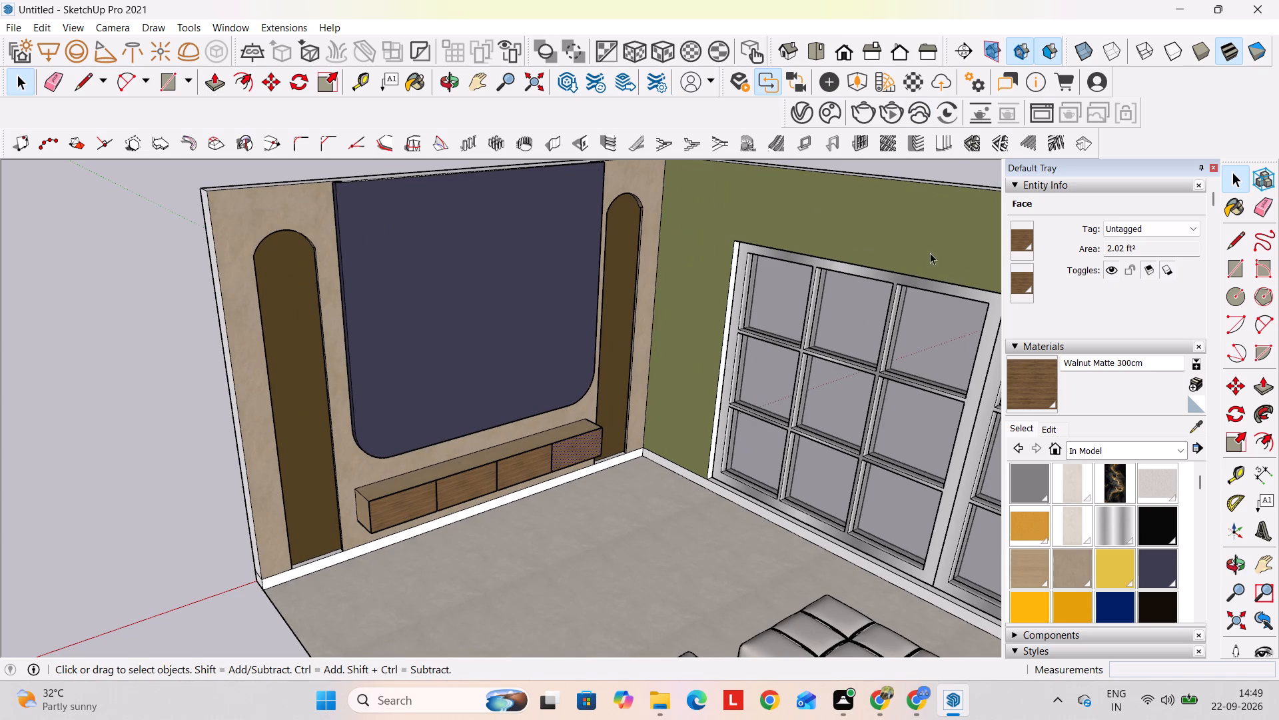
Create a V-Ray Emissive material and set its intensity to 1.1.
left_click(799, 112)
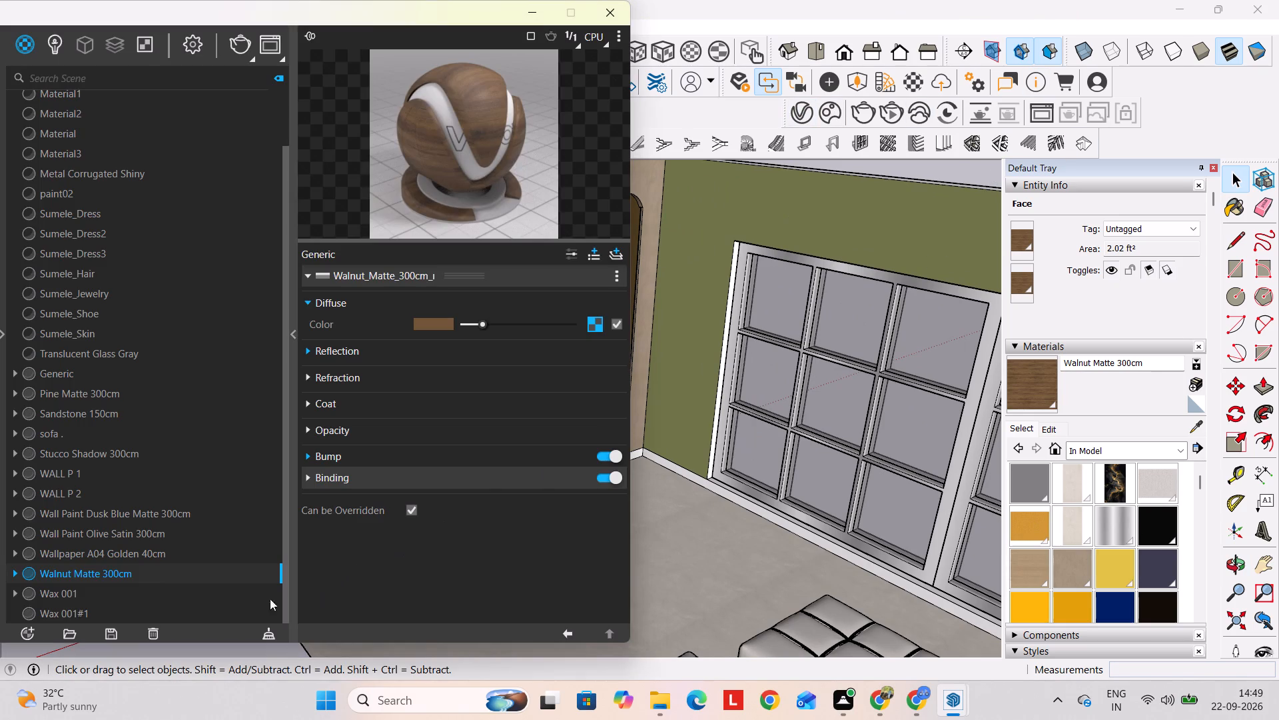
left_click(29, 628)
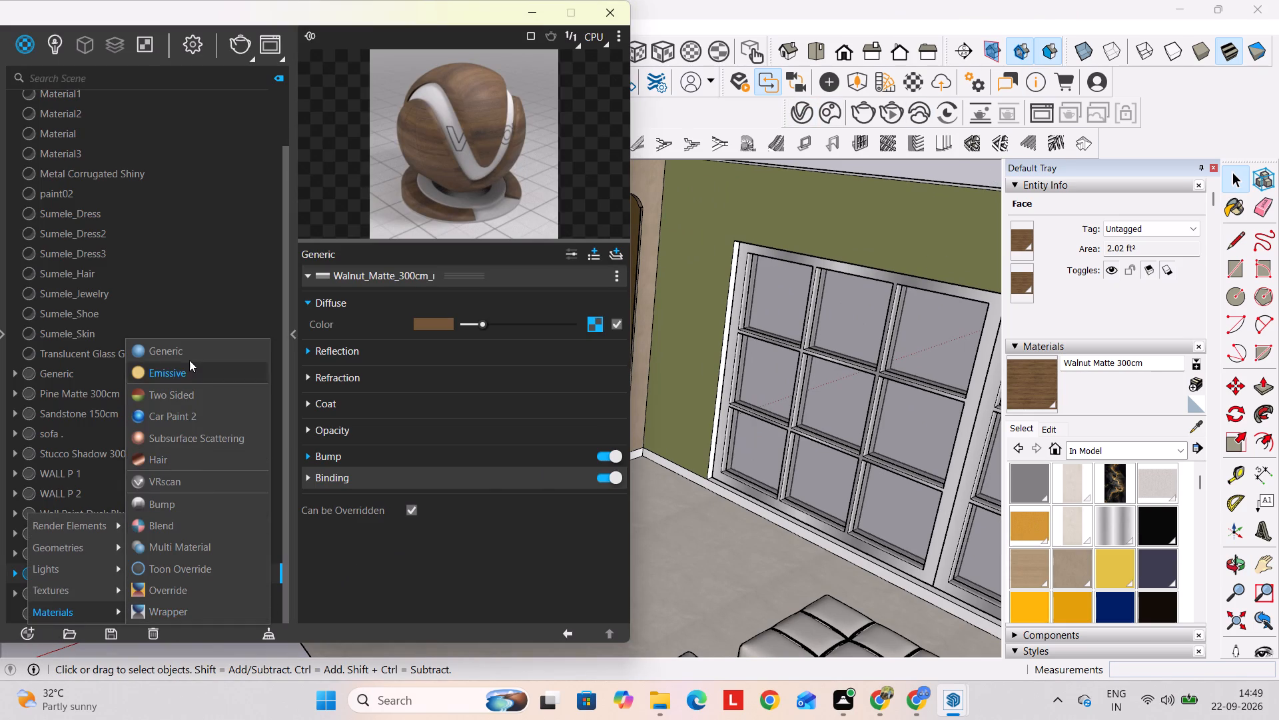
left_click(187, 367)
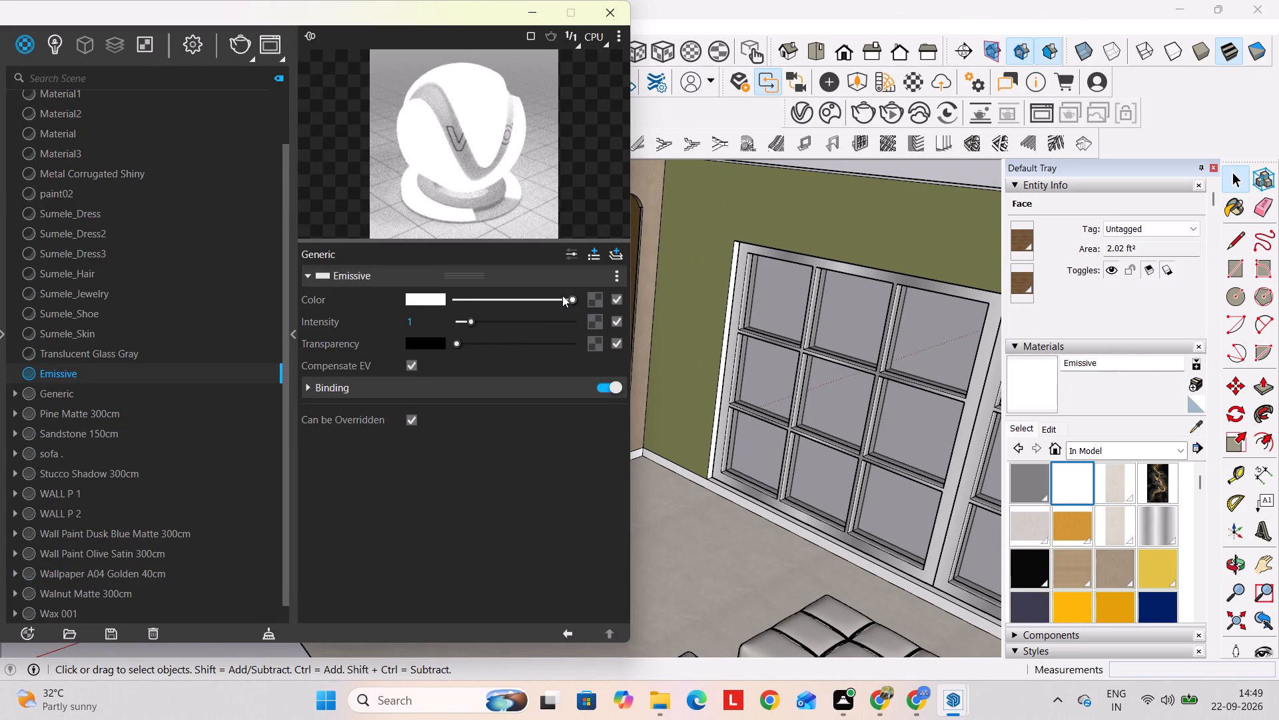
left_click_drag(467, 317, 513, 321)
left_click_drag(513, 321, 540, 325)
left_click_drag(504, 319, 493, 341)
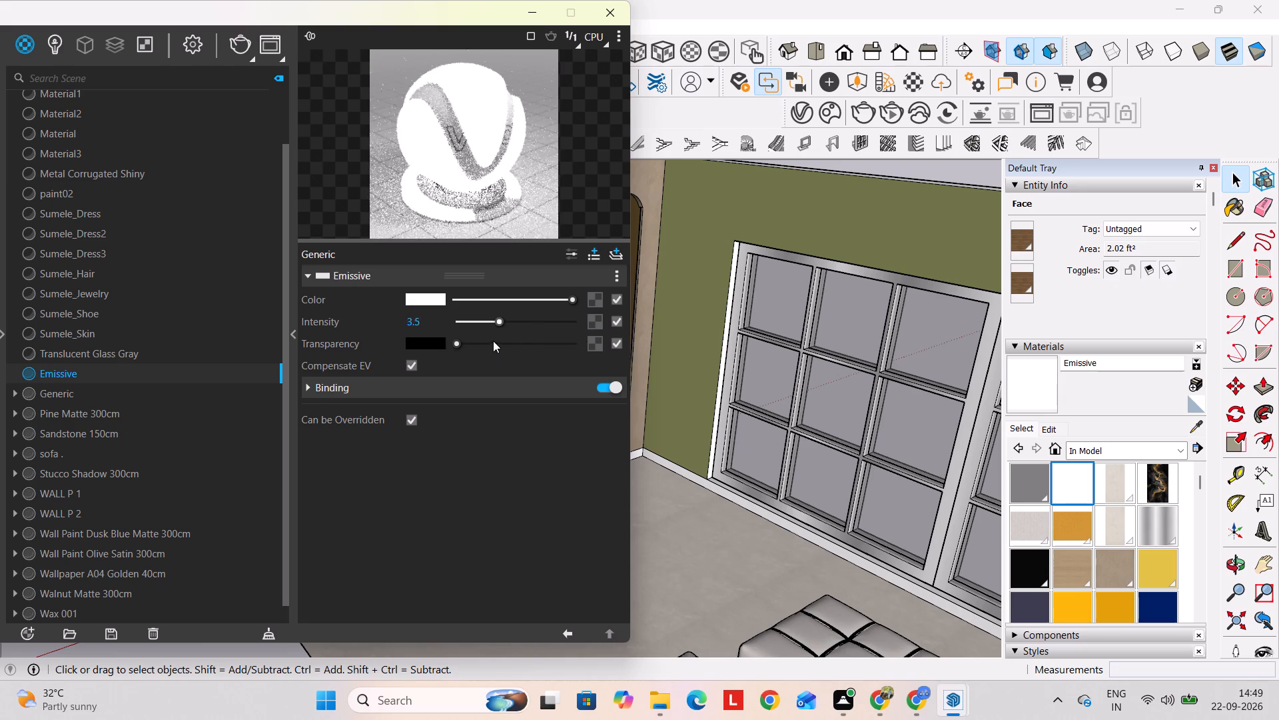
left_click_drag(493, 341, 457, 347)
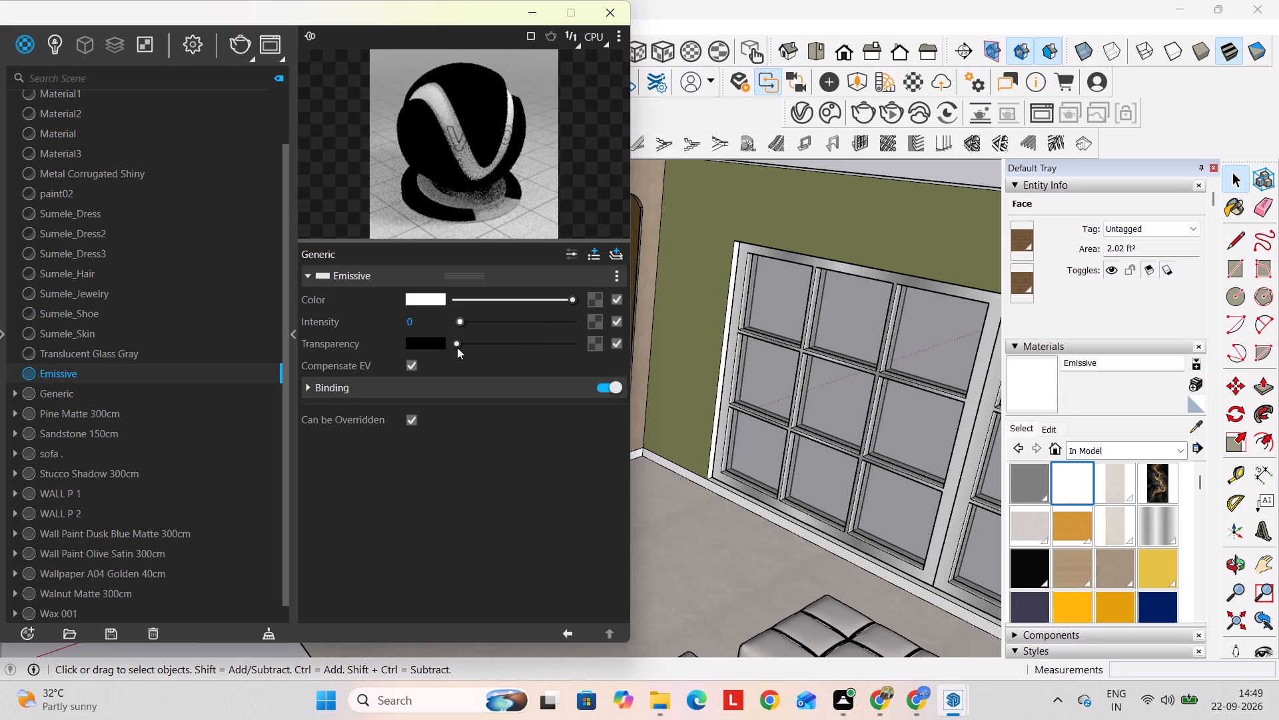
left_click_drag(457, 347, 466, 347)
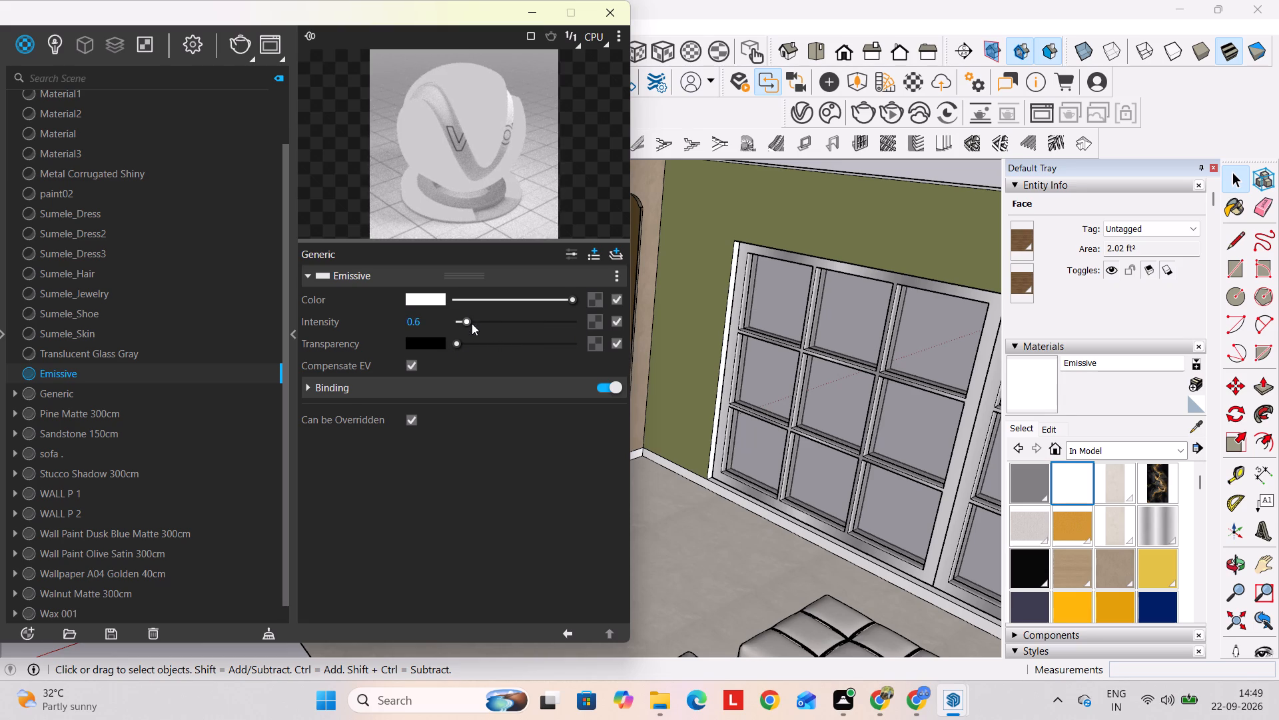
left_click(472, 323)
Apply the Emissive material to the recess strip on the TV-panel side of the arched niche farthest from the window wall.
left_click_drag(465, 14, 856, 105)
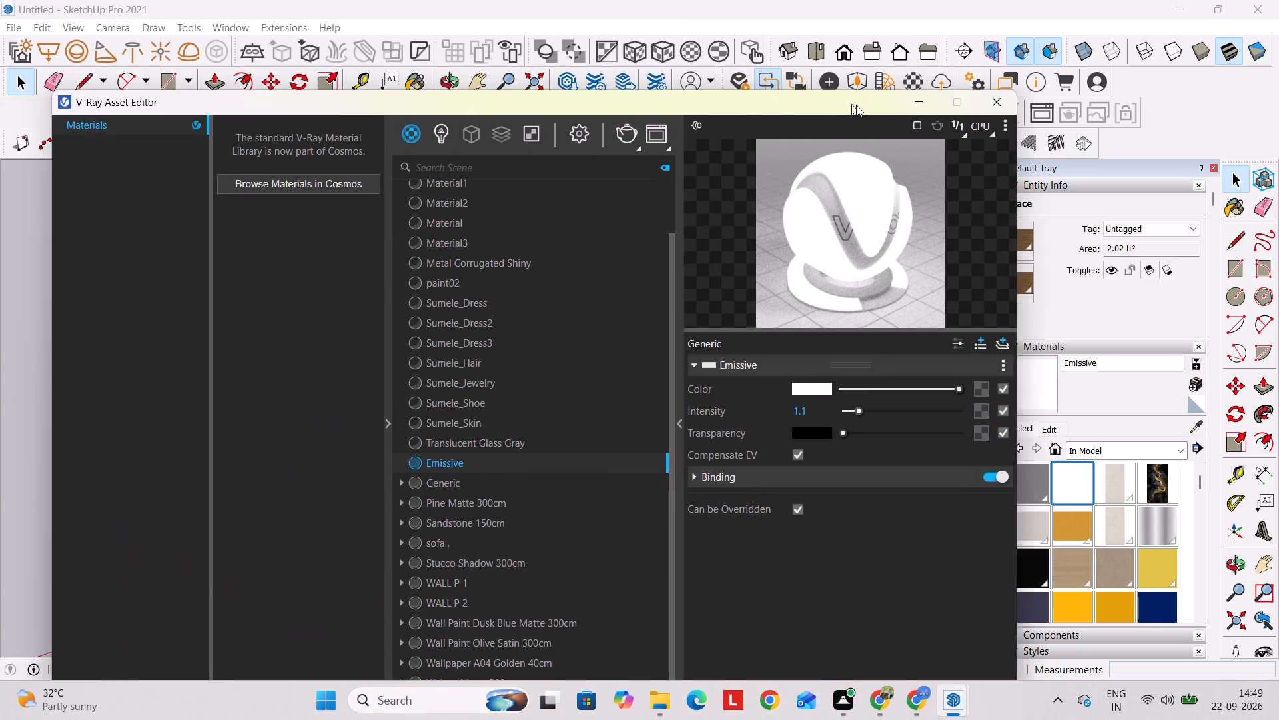
left_click_drag(856, 105, 1264, 148)
scroll(324, 381, "up", 9)
middle_click_drag(288, 401, 472, 400)
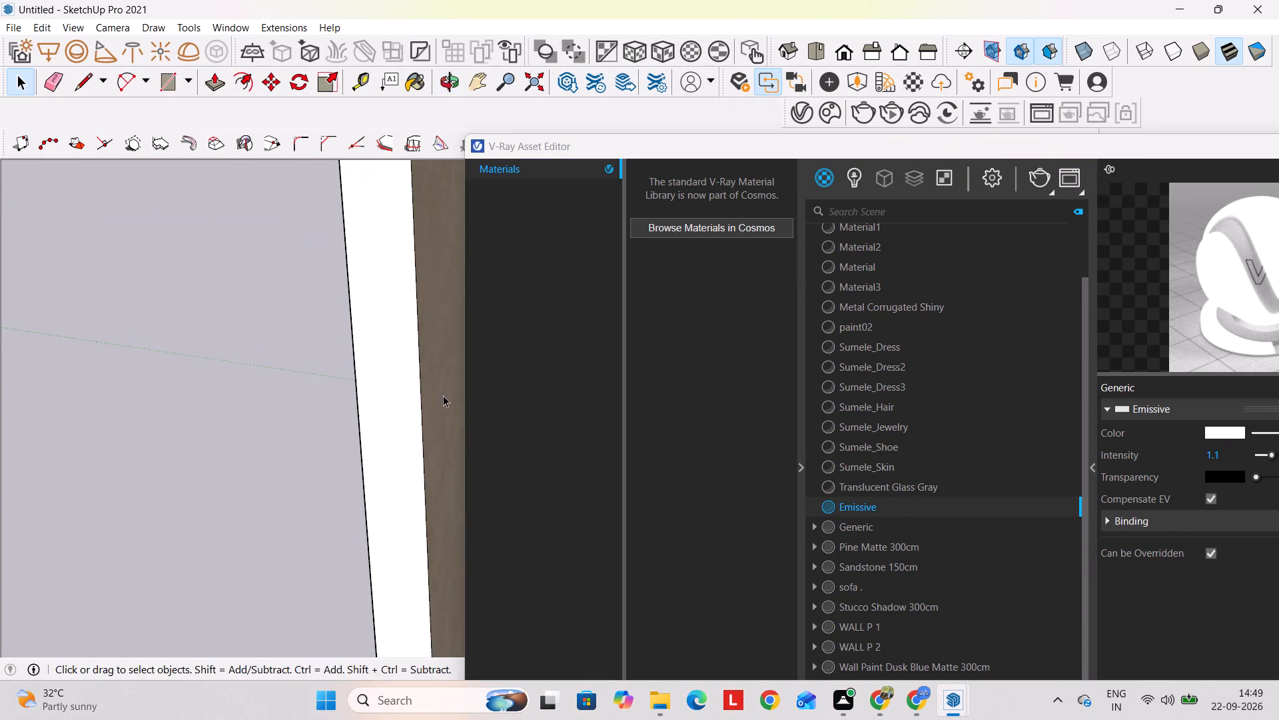
middle_click_drag(441, 395, 75, 478)
middle_click_drag(94, 460, 214, 442)
scroll(311, 410, "up", 10)
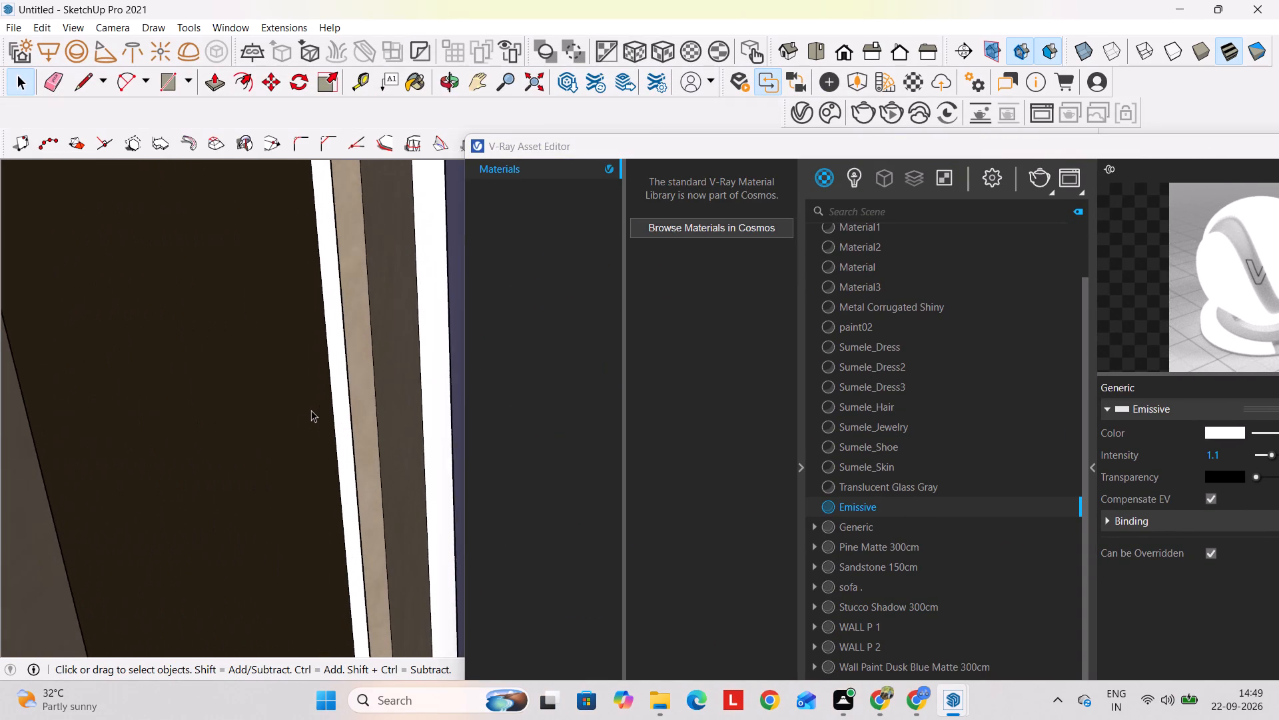
scroll(325, 404, "up", 5)
left_click(342, 397)
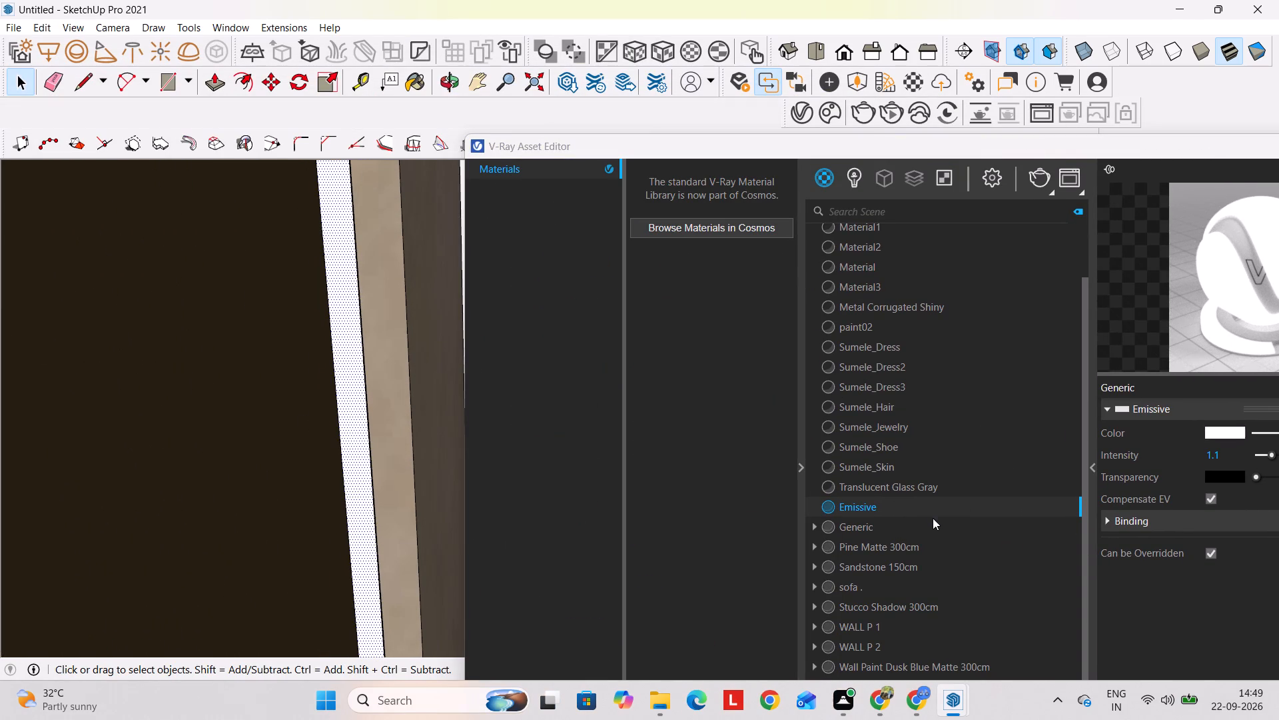
right_click(934, 501)
left_click(967, 529)
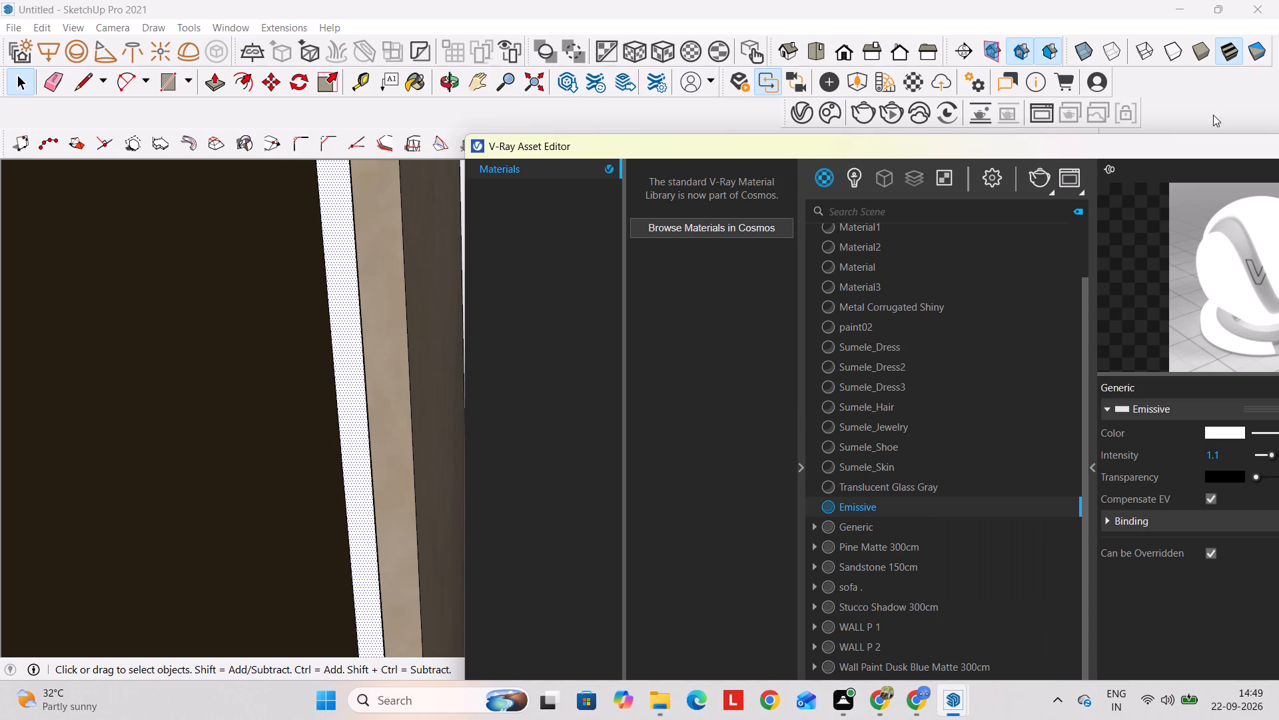
left_click(1266, 18)
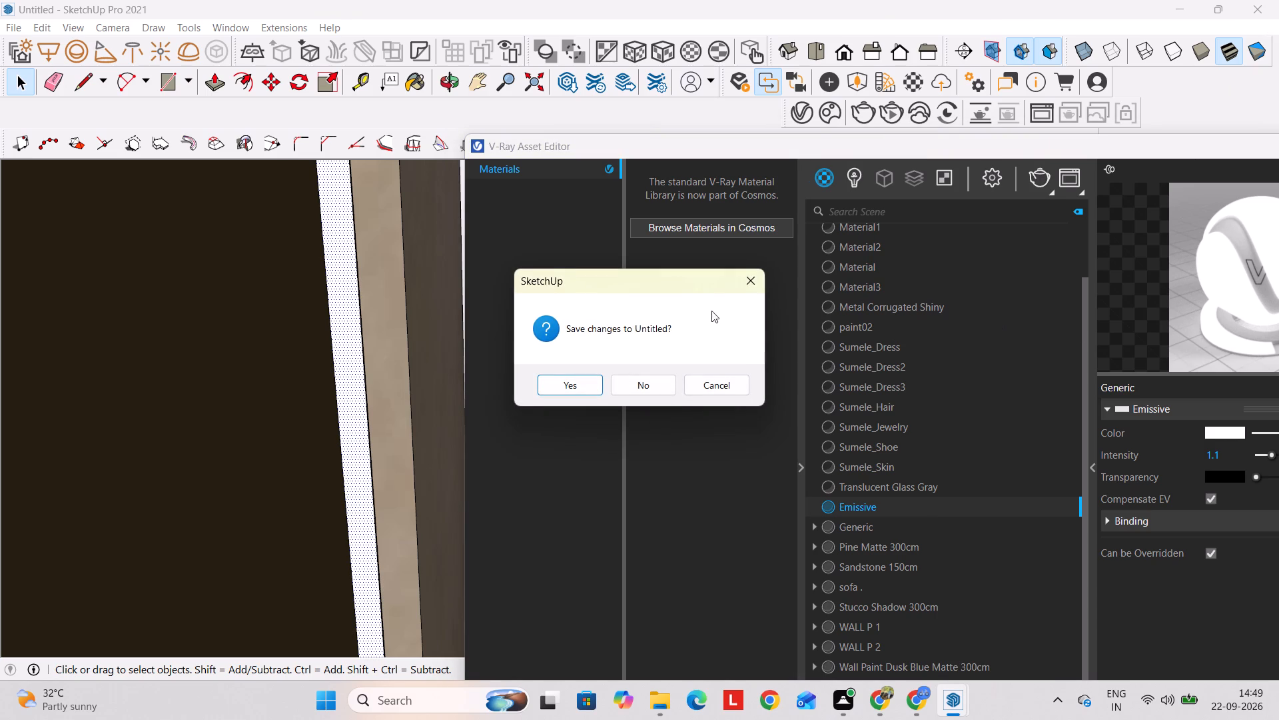
left_click(744, 285)
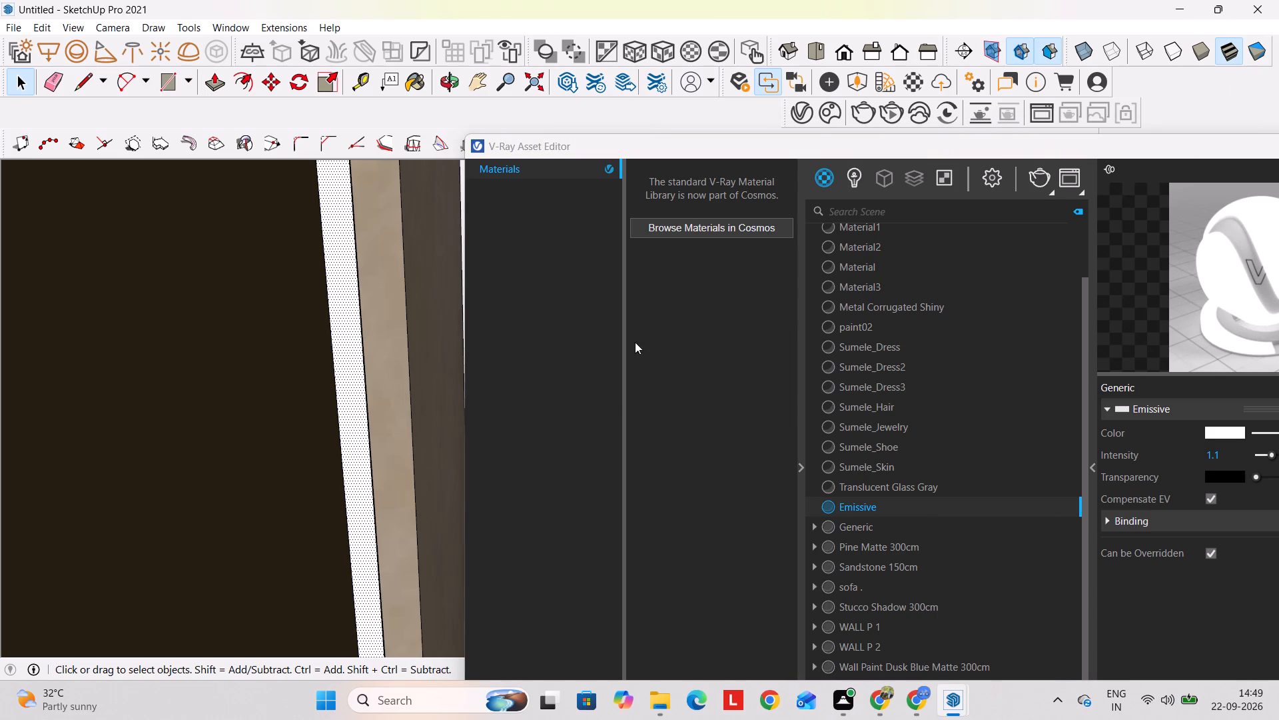
left_click_drag(947, 149, 556, 118)
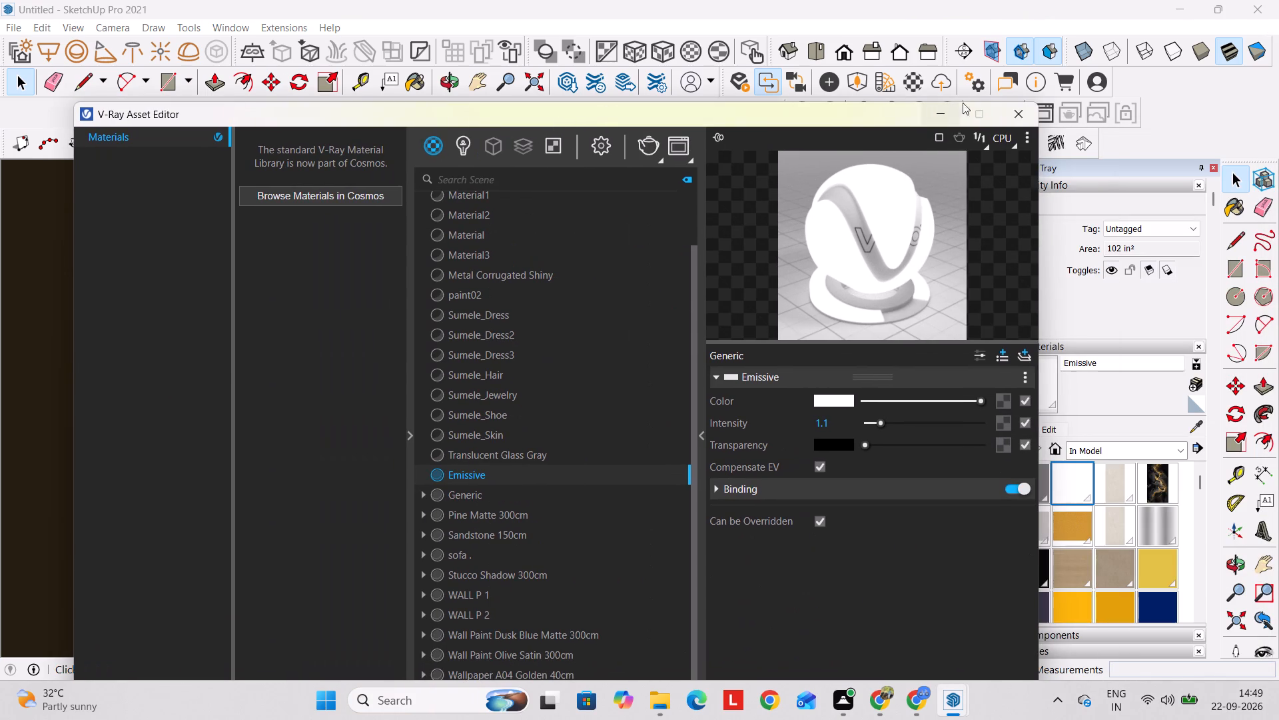
left_click(1015, 113)
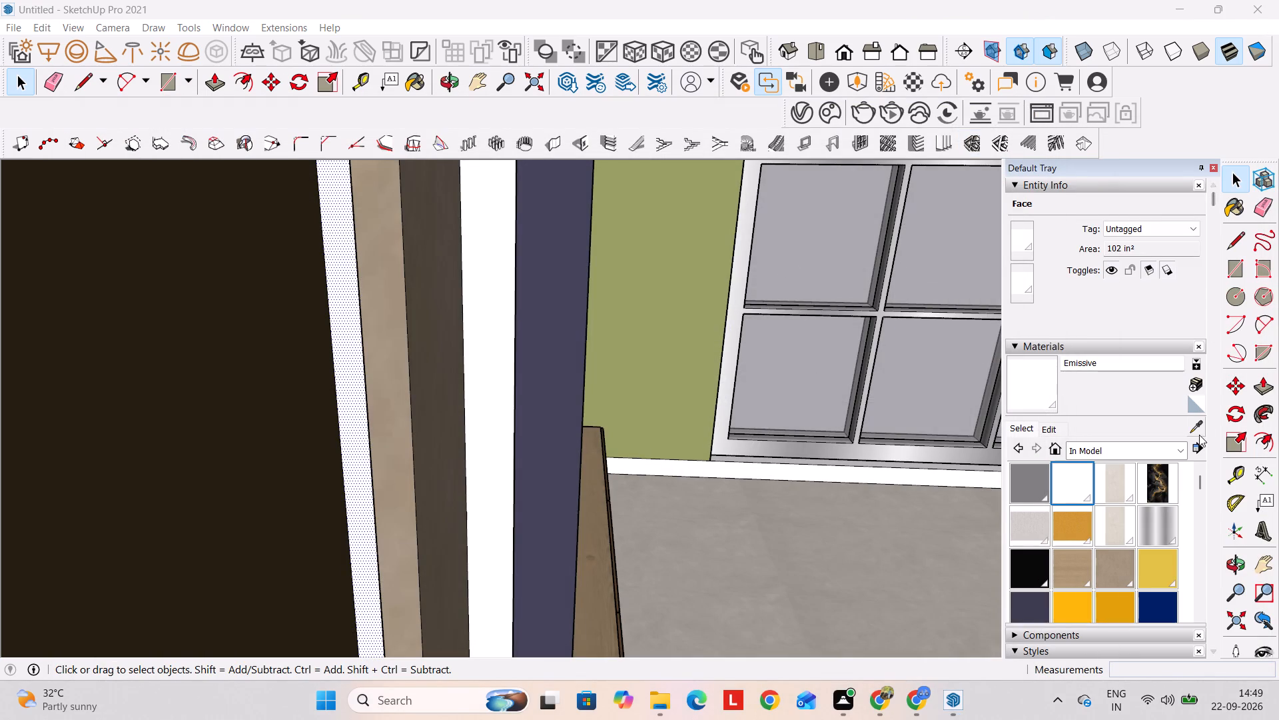
Sample the Emissive material and paint the strip behind the TV panel's side edge facing the same niche.
left_click(1196, 430)
left_click(352, 413)
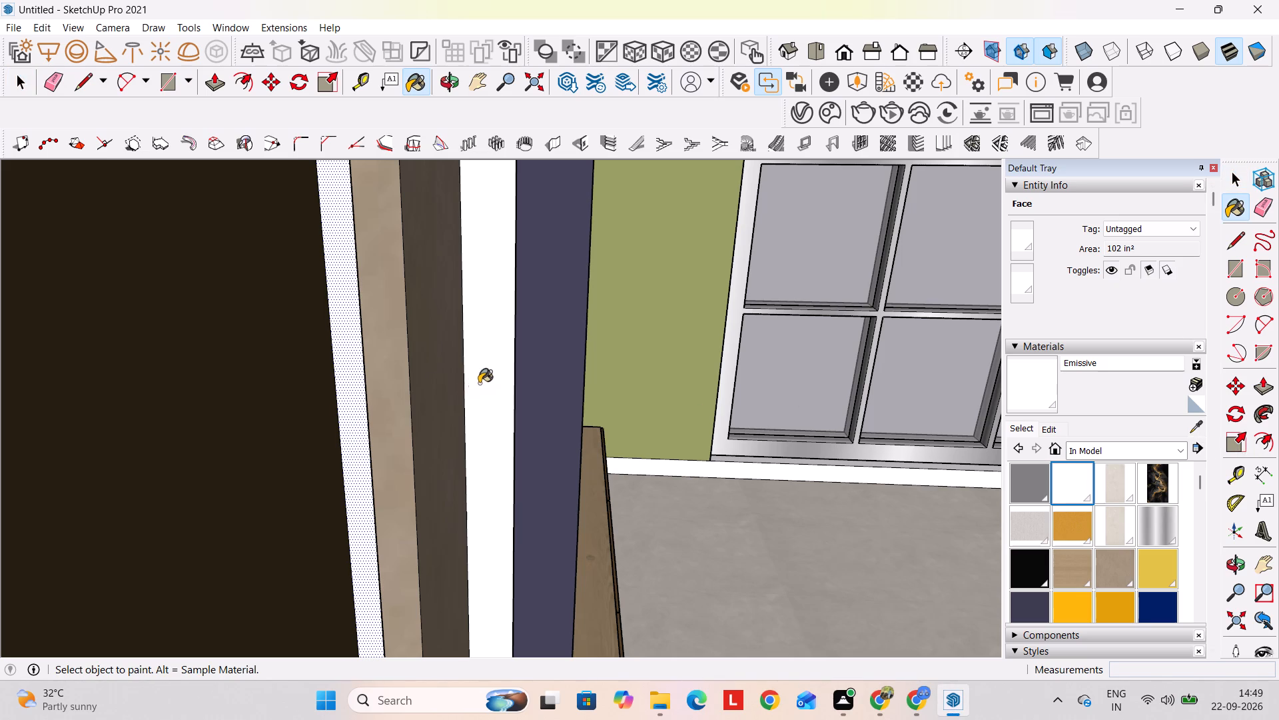
left_click(488, 378)
Paint the outer recess strip of the arched niche farthest from the window wall with Emissive.
scroll(484, 379, "down", 8)
middle_click_drag(640, 416, 193, 432)
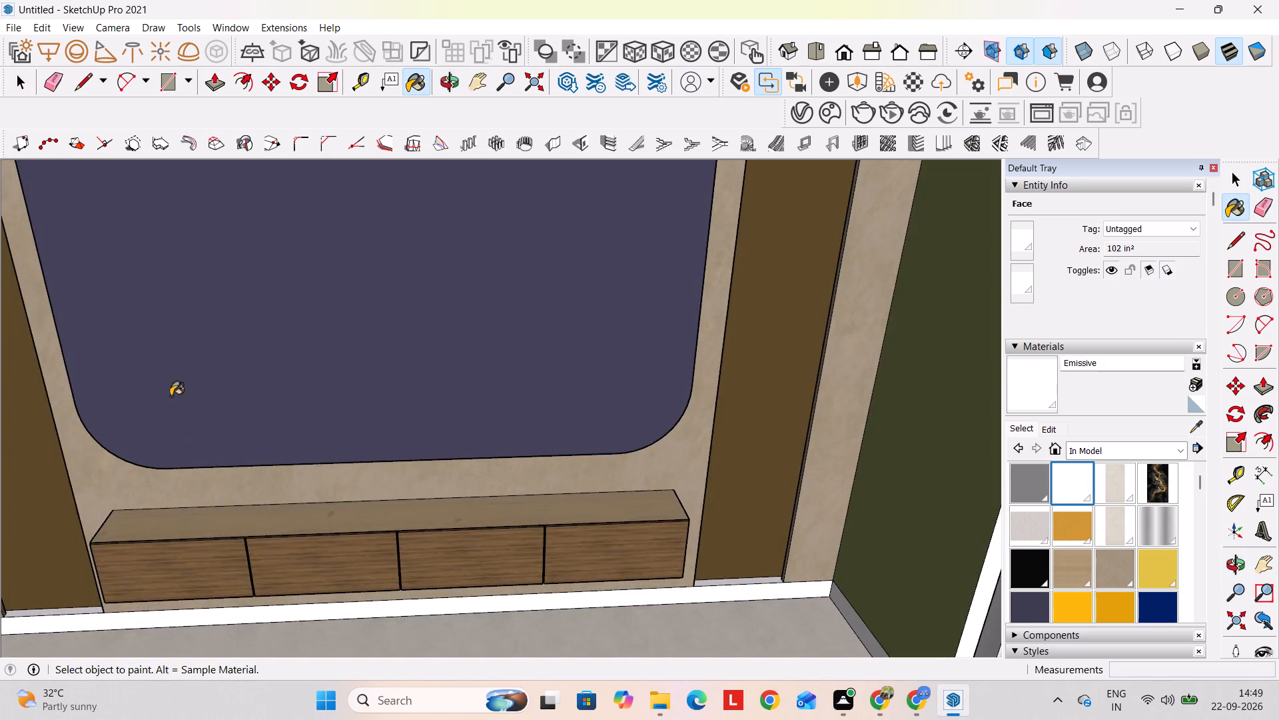
middle_click_drag(171, 396, 767, 435)
middle_click_drag(716, 429, 452, 451)
scroll(427, 395, "up", 5)
middle_click_drag(450, 373, 366, 414)
scroll(450, 373, "up", 1)
scroll(492, 321, "up", 16)
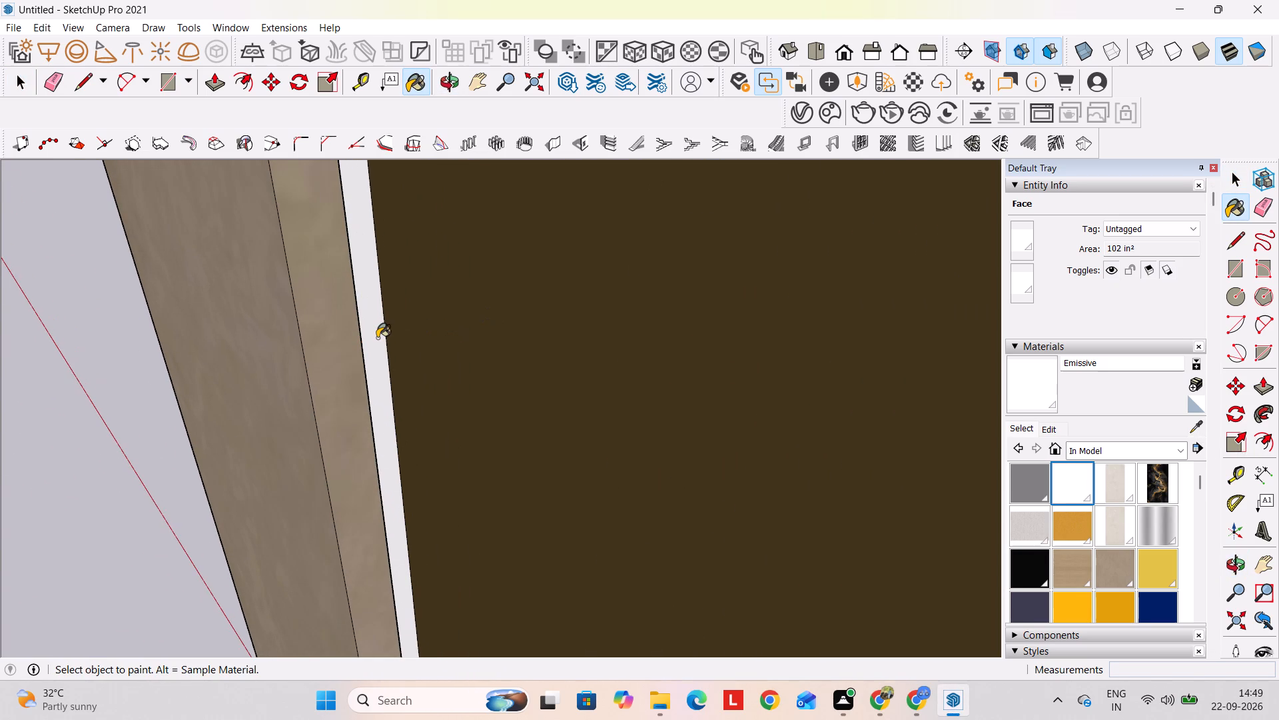
left_click(377, 338)
Paint the curved lower-corner strip and the bottom strip behind the TV panel with Emissive.
scroll(377, 338, "down", 20)
scroll(377, 338, "down", 3)
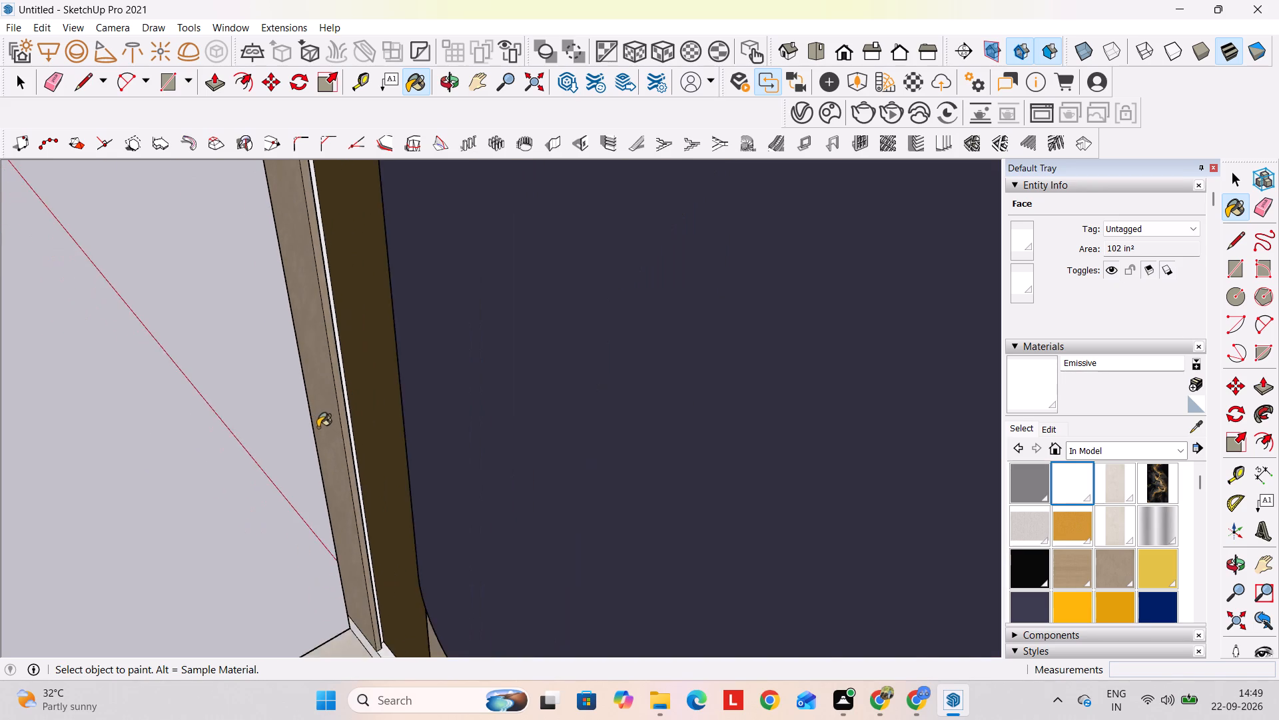
scroll(318, 427, "down", 5)
middle_click_drag(323, 474, 426, 421)
middle_click_drag(330, 495, 589, 327)
middle_click_drag(310, 521, 449, 491)
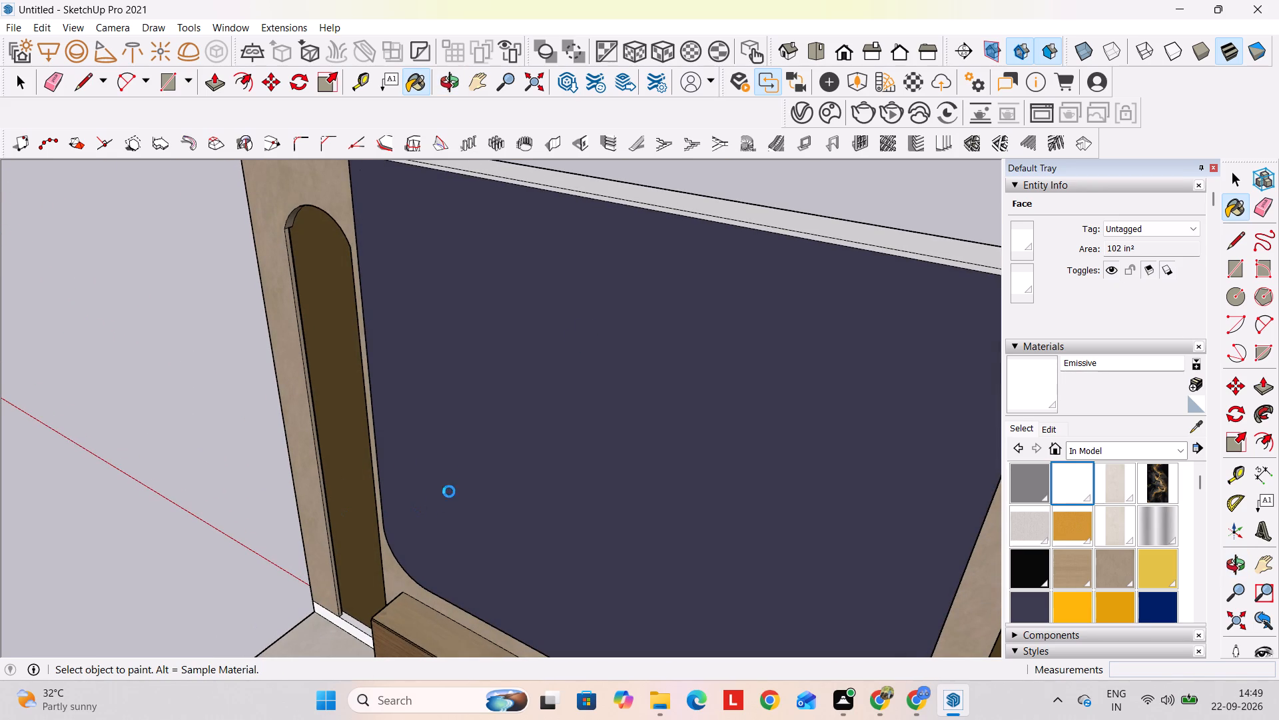
middle_click_drag(449, 491, 456, 485)
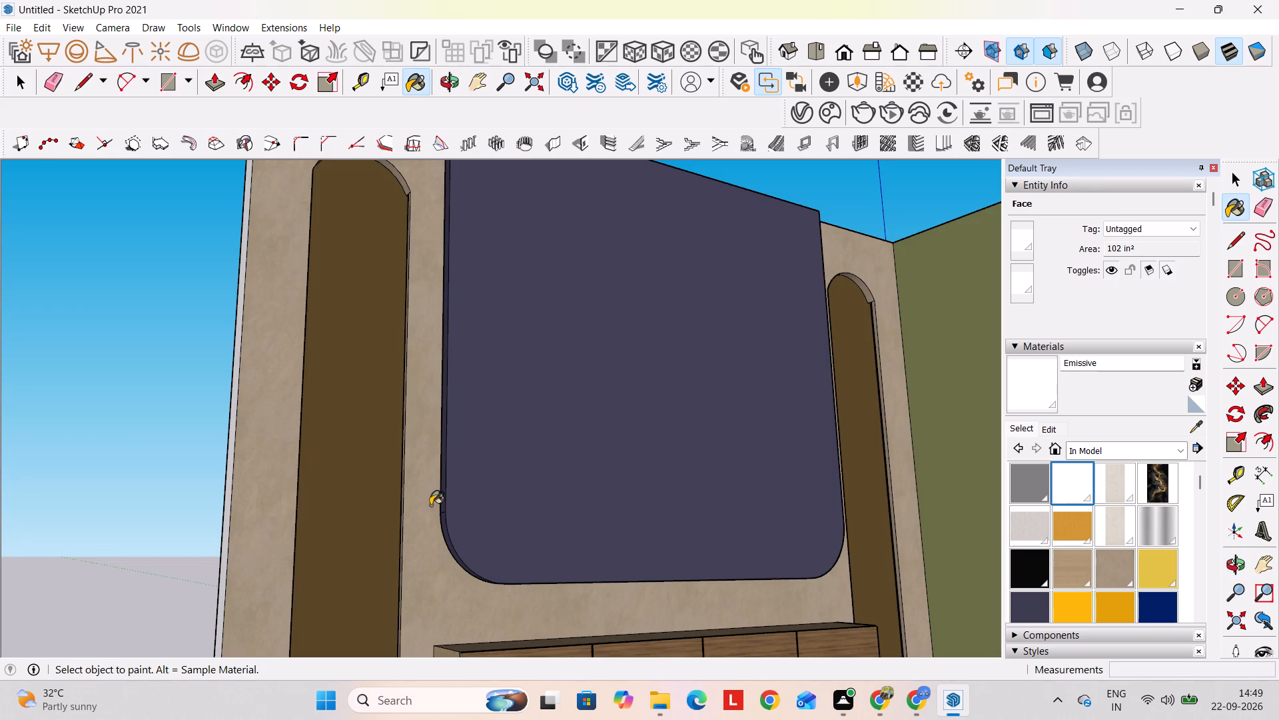
middle_click_drag(430, 505, 653, 438)
scroll(560, 534, "up", 11)
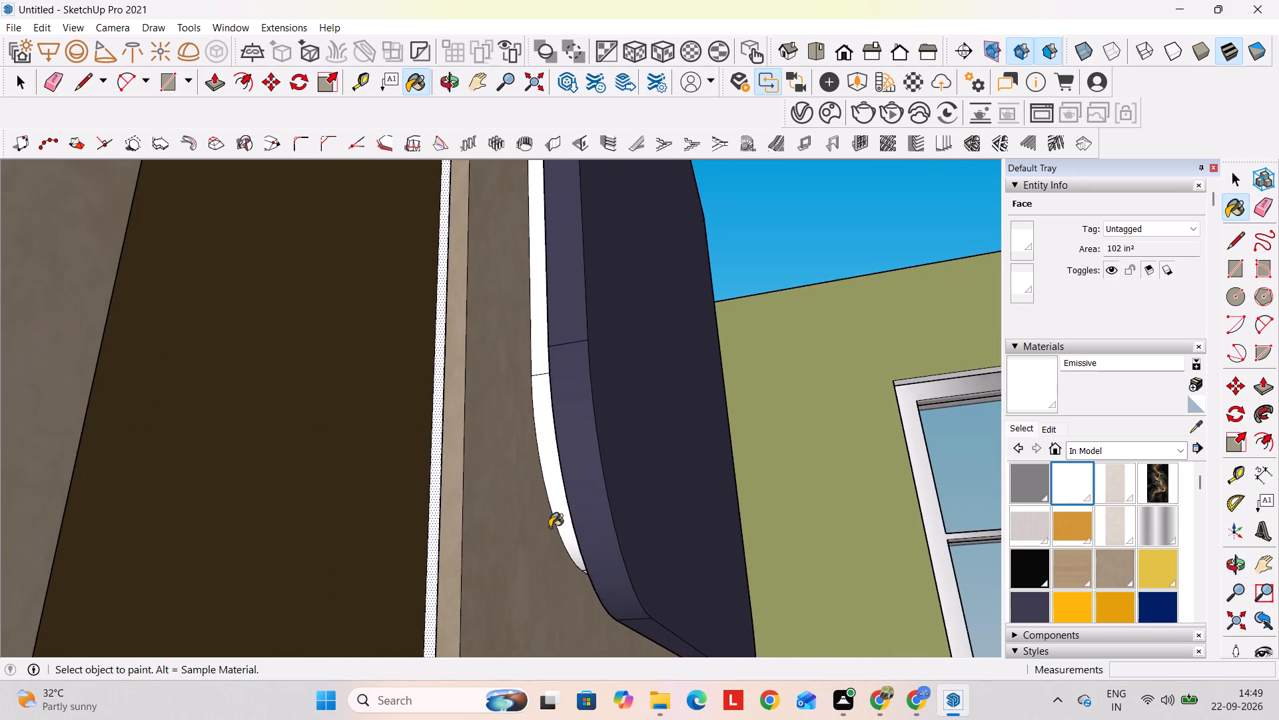
middle_click_drag(550, 527, 581, 488)
left_click(553, 490)
middle_click_drag(575, 564, 590, 466)
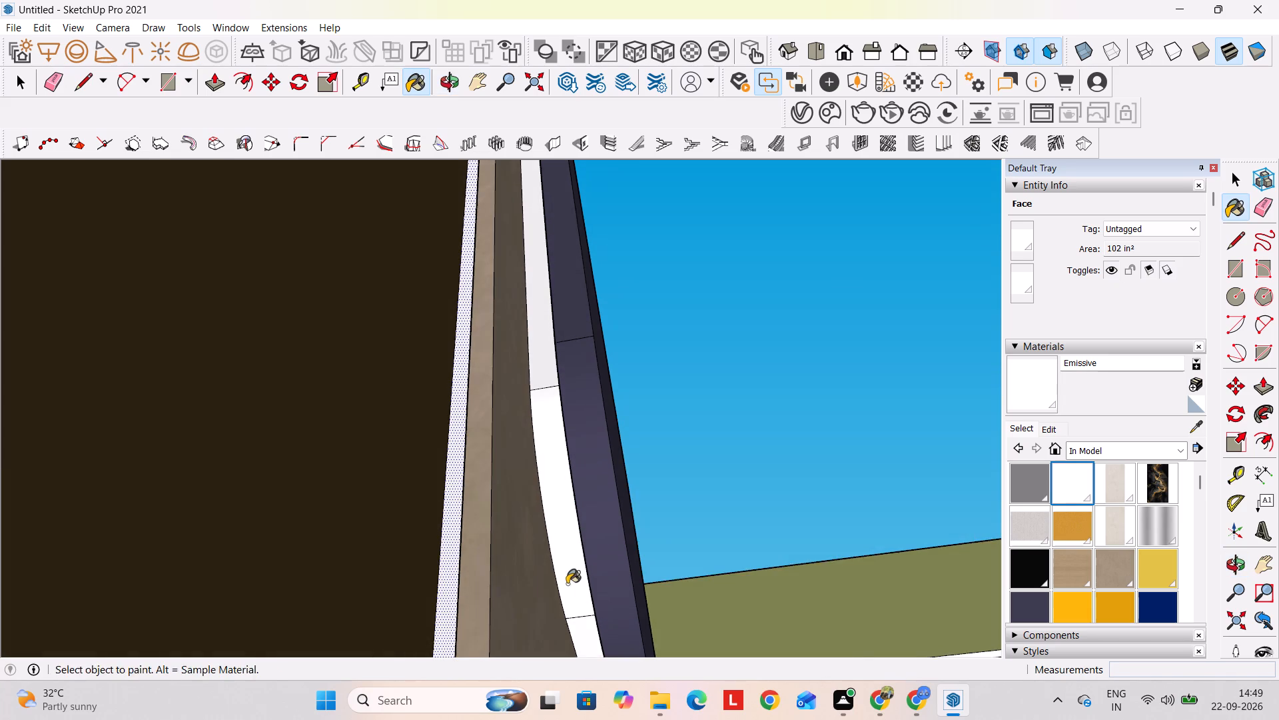
middle_click_drag(567, 584, 561, 357)
middle_click_drag(574, 385, 591, 470)
scroll(581, 429, "up", 4)
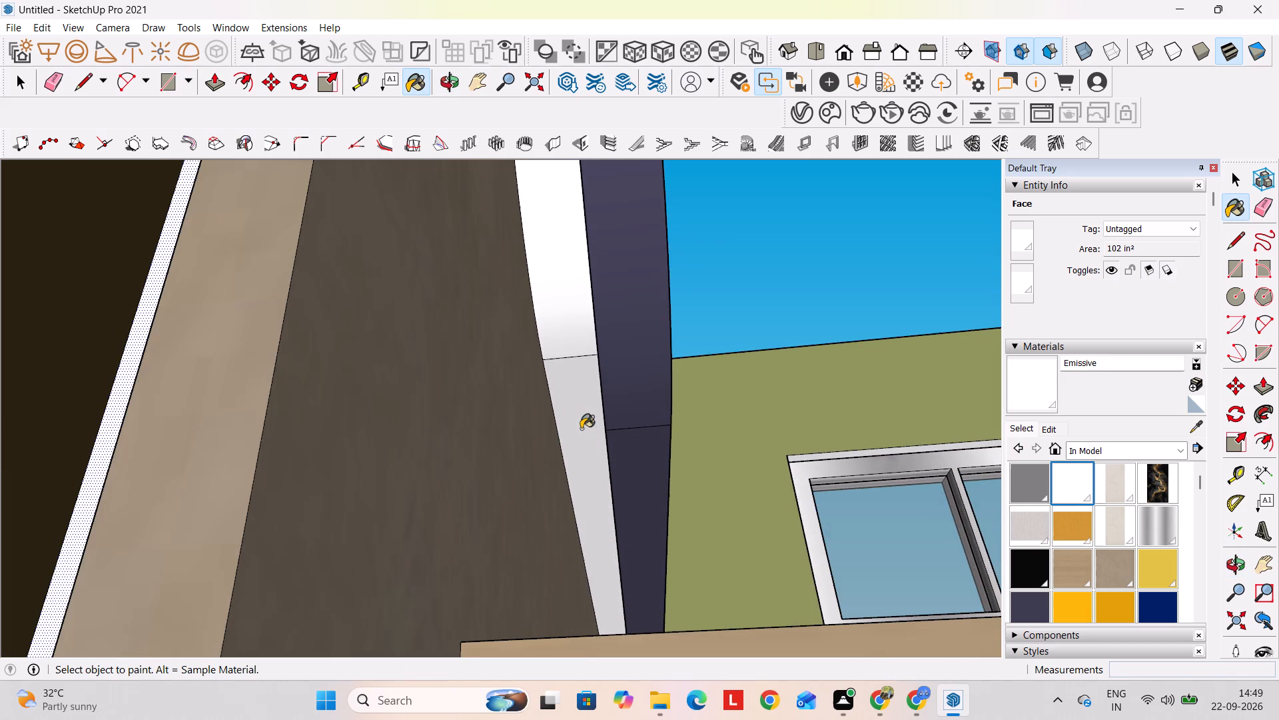
left_click(581, 429)
Paint the side strip and curved lower-corner strip behind the TV panel's edge nearest the window wall with Emissive.
middle_click_drag(655, 419, 386, 579)
scroll(774, 394, "down", 9)
middle_click_drag(853, 347, 628, 486, "shift")
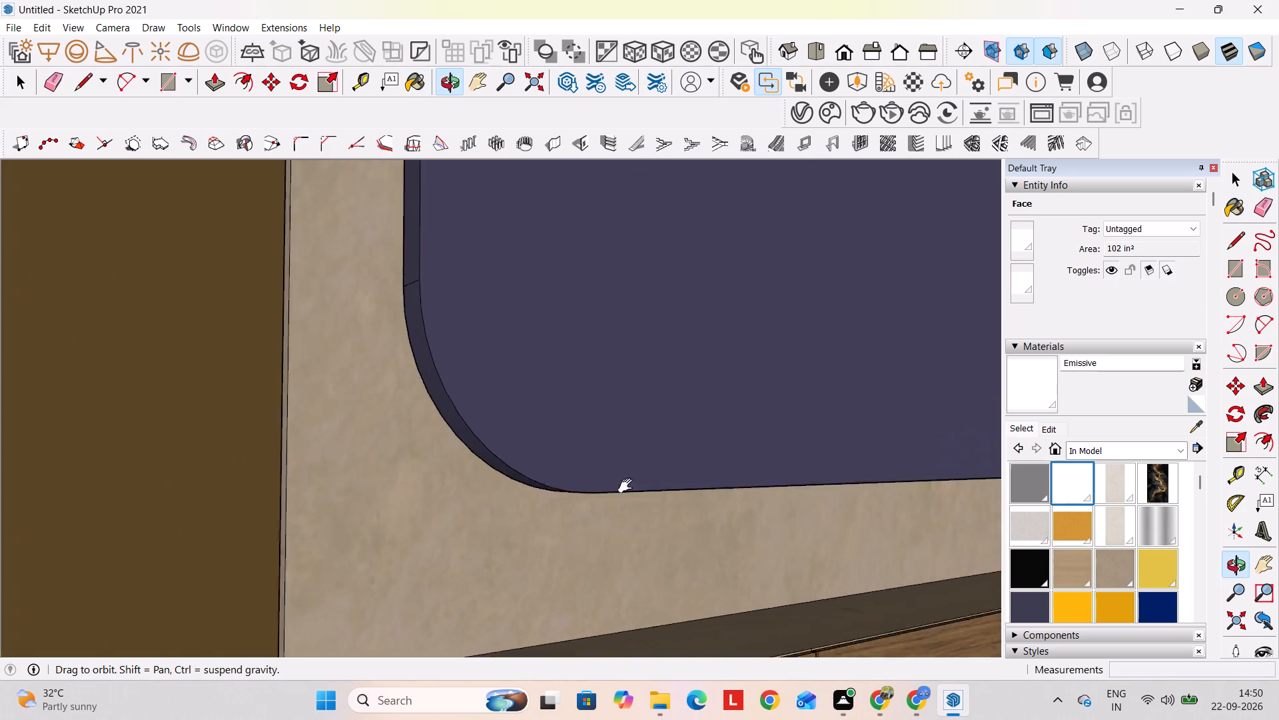
middle_click_drag(628, 486, 121, 640, "shift")
middle_click_drag(620, 447, 167, 569)
middle_click_drag(558, 379, 544, 412)
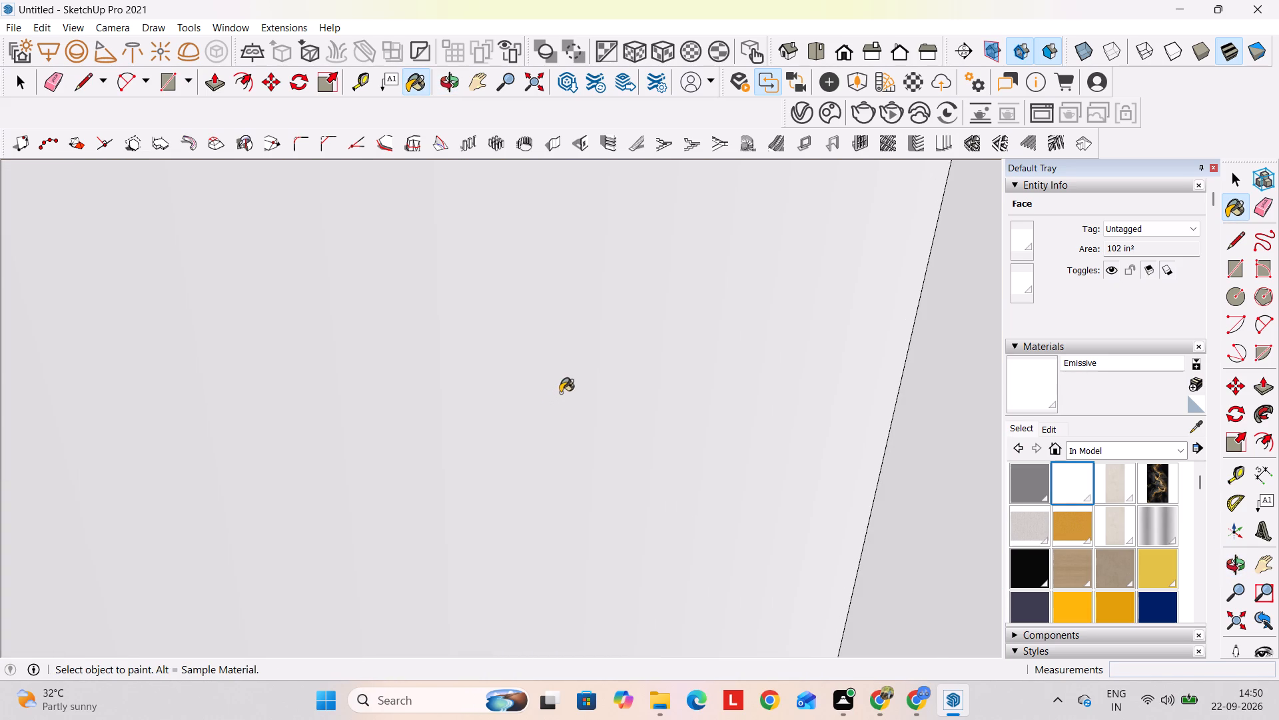
scroll(560, 393, "up", 5)
scroll(567, 394, "up", 17)
middle_click_drag(488, 351, 472, 382)
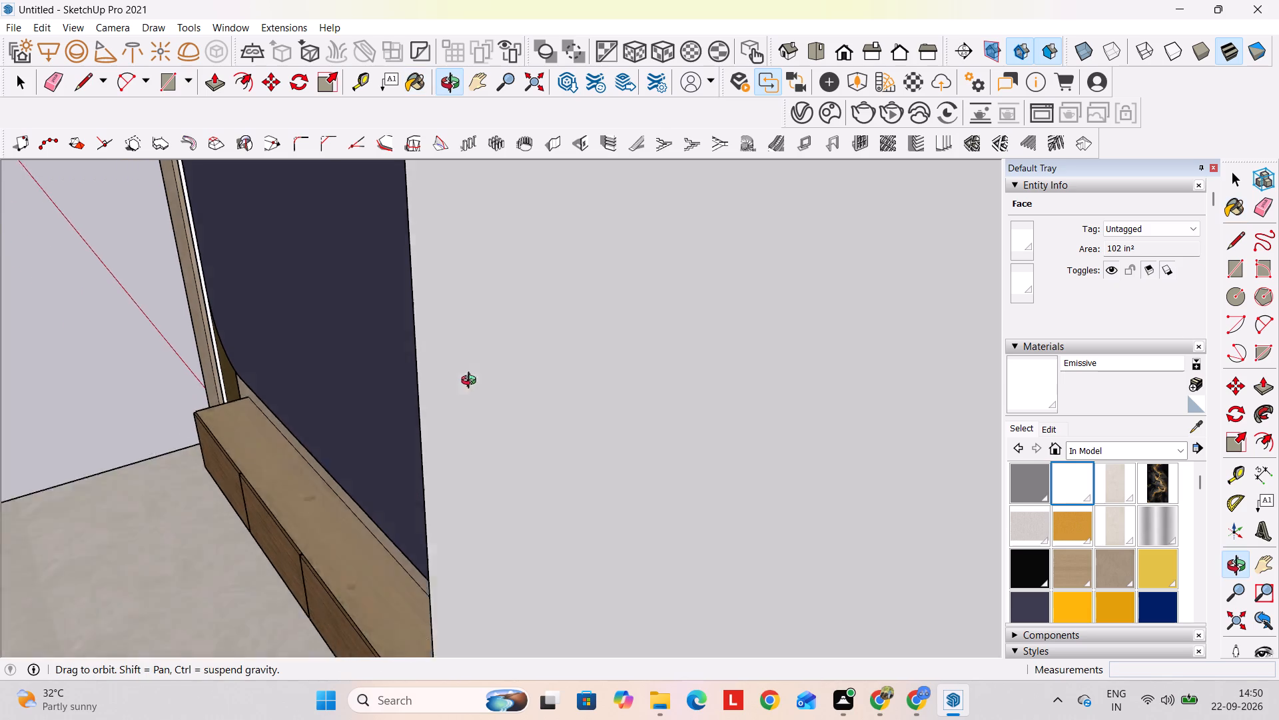
middle_click_drag(472, 382, 501, 406)
middle_click_drag(500, 389, 800, 591, "shift")
scroll(604, 475, "up", 4)
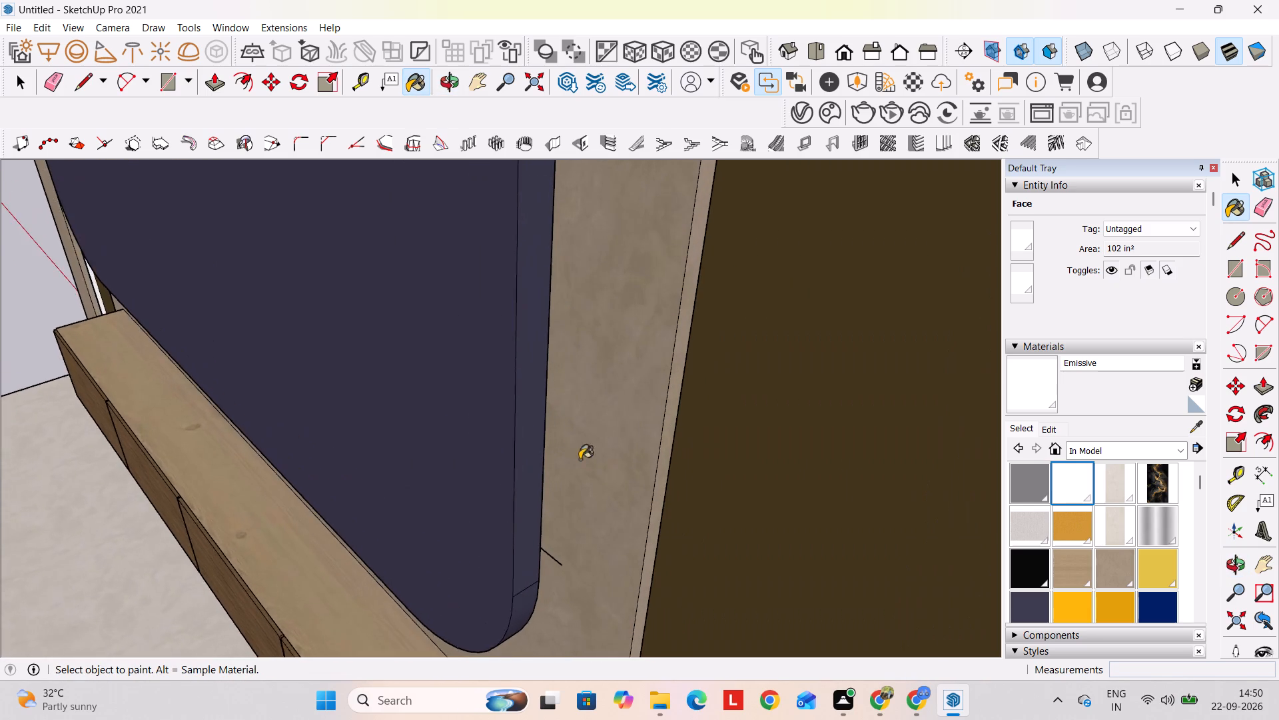
scroll(580, 459, "up", 6)
middle_click_drag(587, 440, 486, 431)
left_click(423, 427)
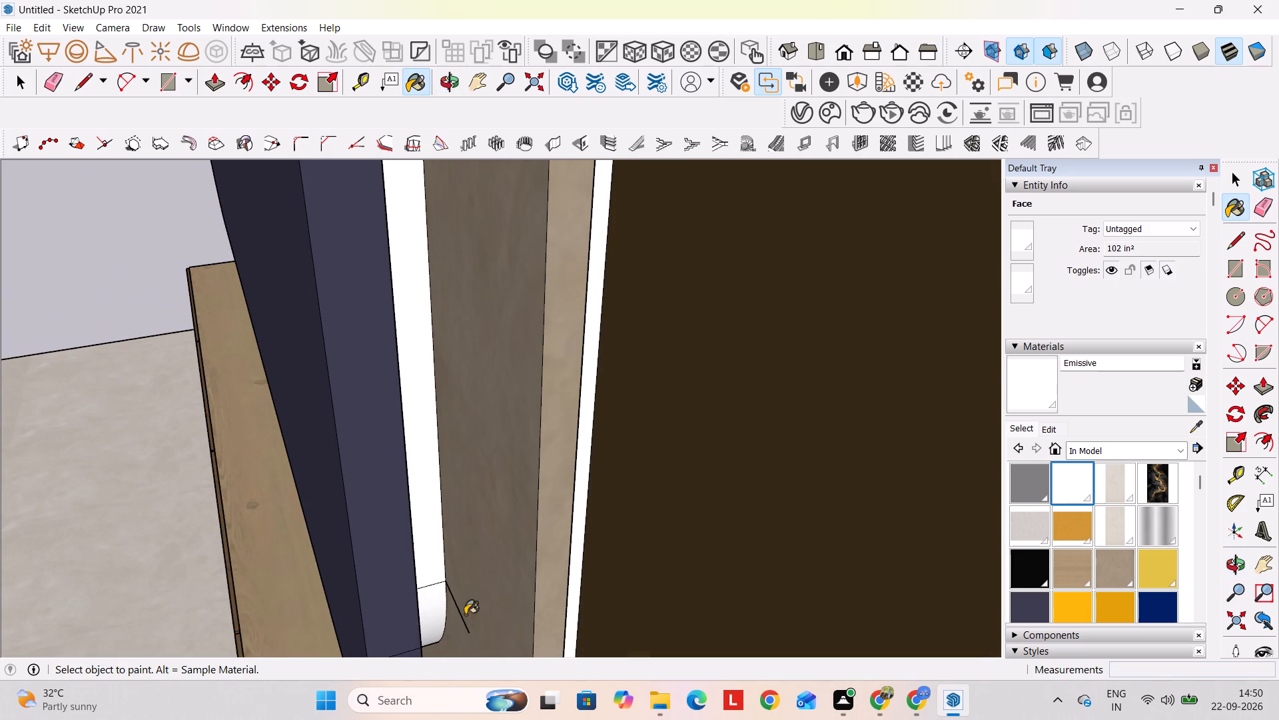
left_click(433, 599)
Paint both side recess strips of the arched niche beside the olive window wall with Emissive.
scroll(326, 485, "down", 1)
middle_click_drag(326, 485, 807, 511)
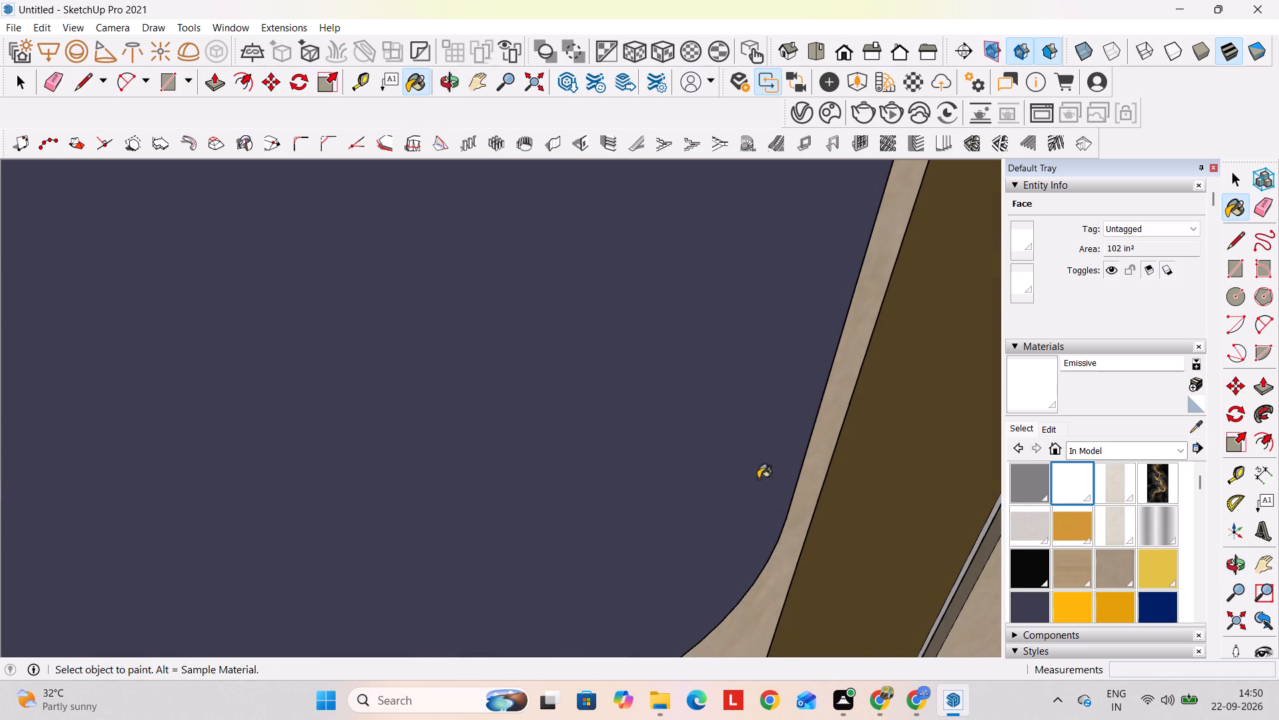
middle_click_drag(771, 477, 229, 493)
middle_click_drag(569, 465, 680, 455)
scroll(601, 417, "up", 4)
middle_click_drag(564, 419, 570, 422)
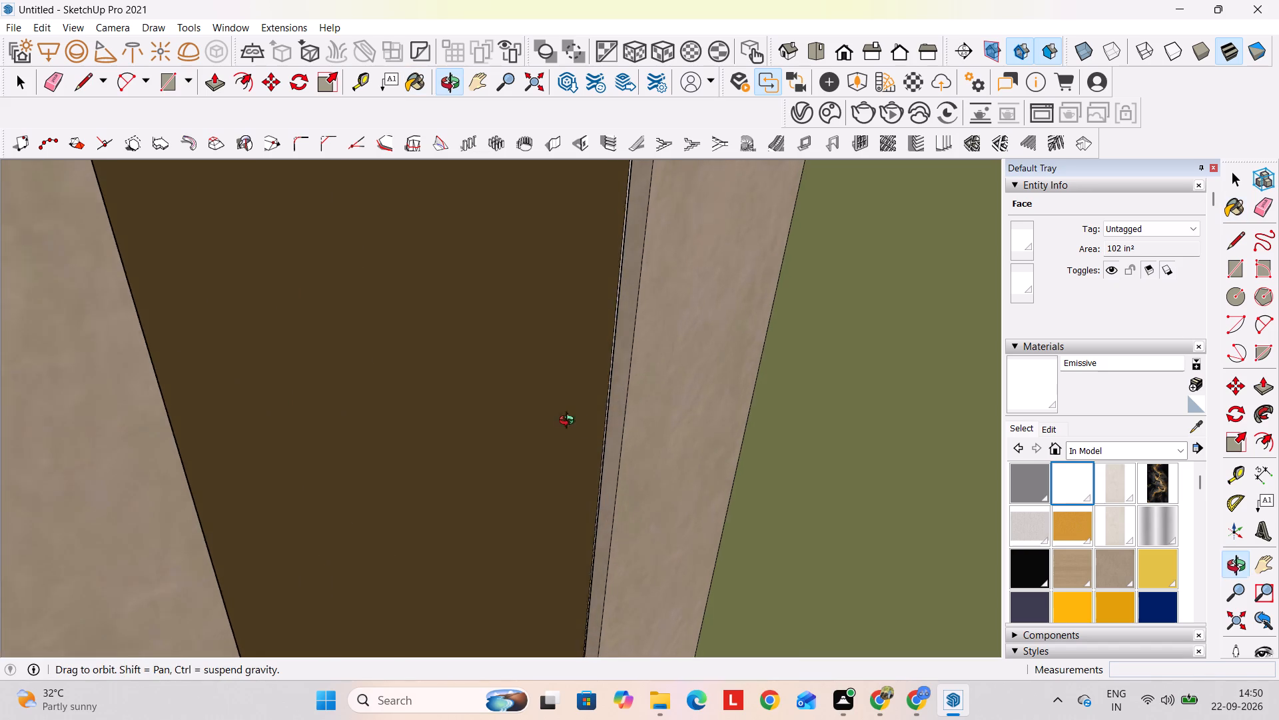
middle_click_drag(570, 422, 620, 418)
scroll(614, 414, "up", 5)
middle_click_drag(559, 413, 607, 412)
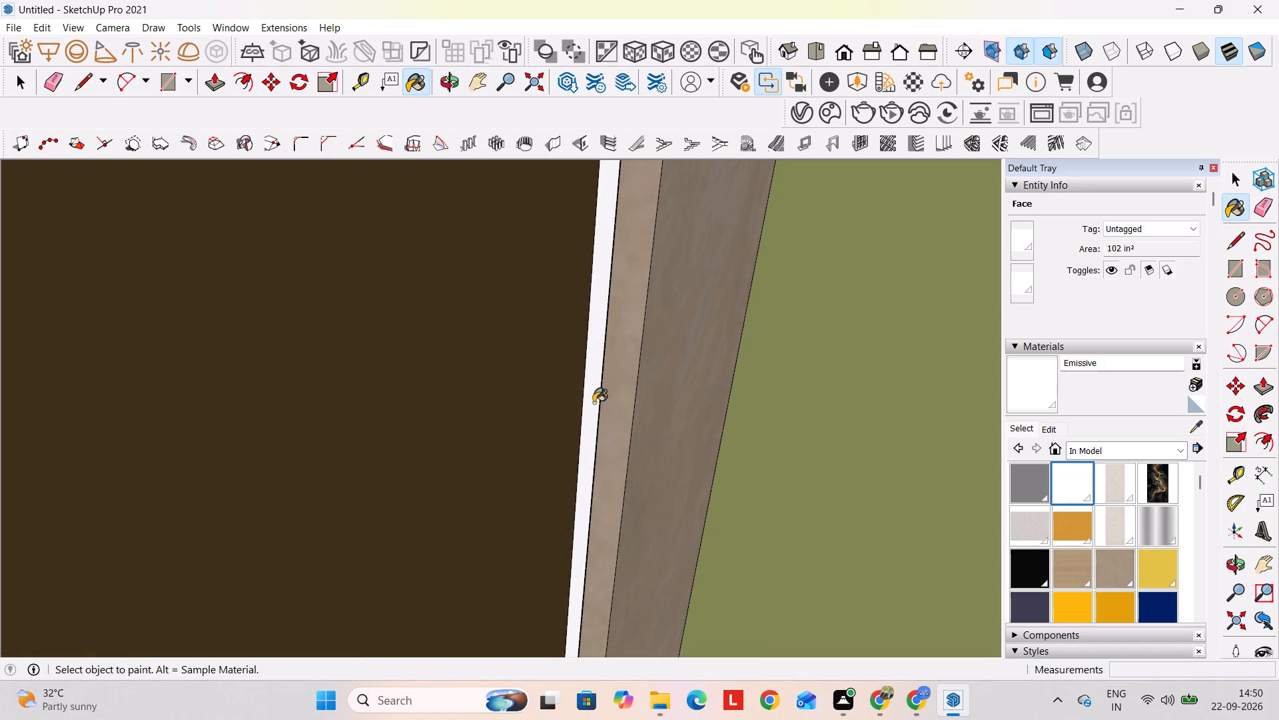
left_click(594, 403)
middle_click_drag(683, 419, 193, 489)
scroll(181, 429, "up", 4)
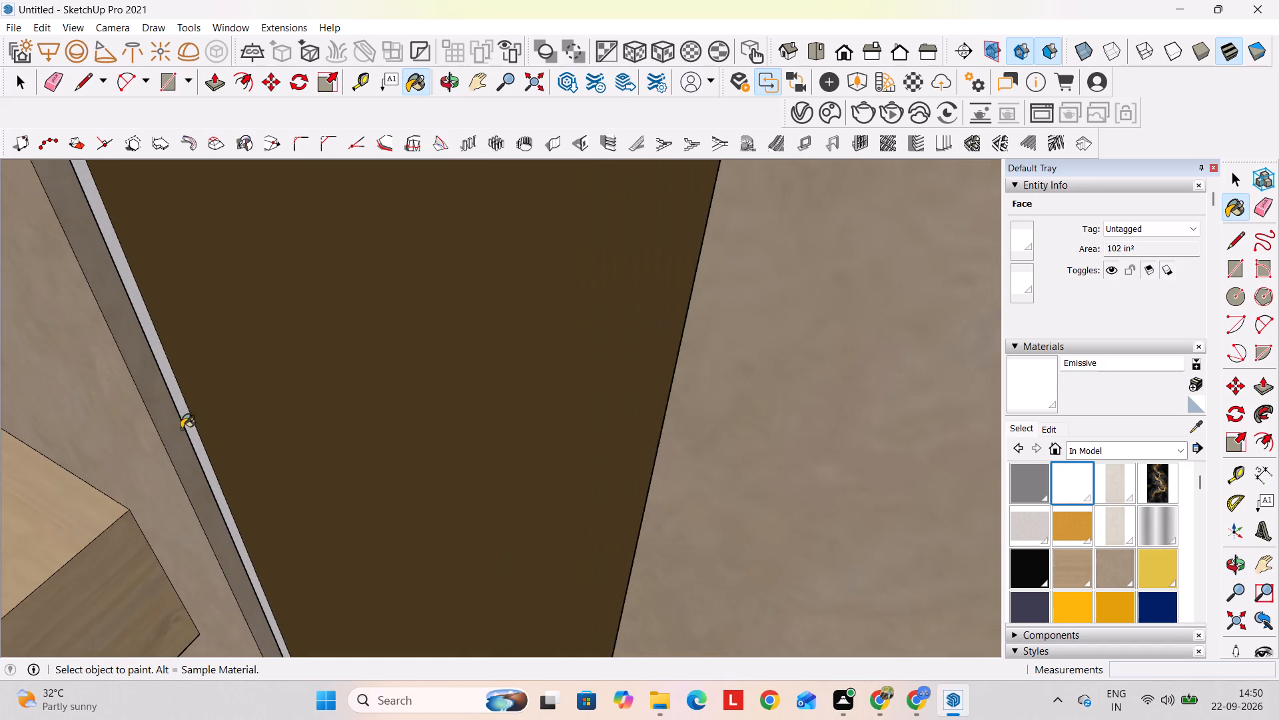
scroll(181, 429, "up", 6)
left_click(190, 413)
key("space")
Examine the whole room, including the TV wall, cabinet, sofa modules and window walls, from several angles.
scroll(215, 424, "down", 18)
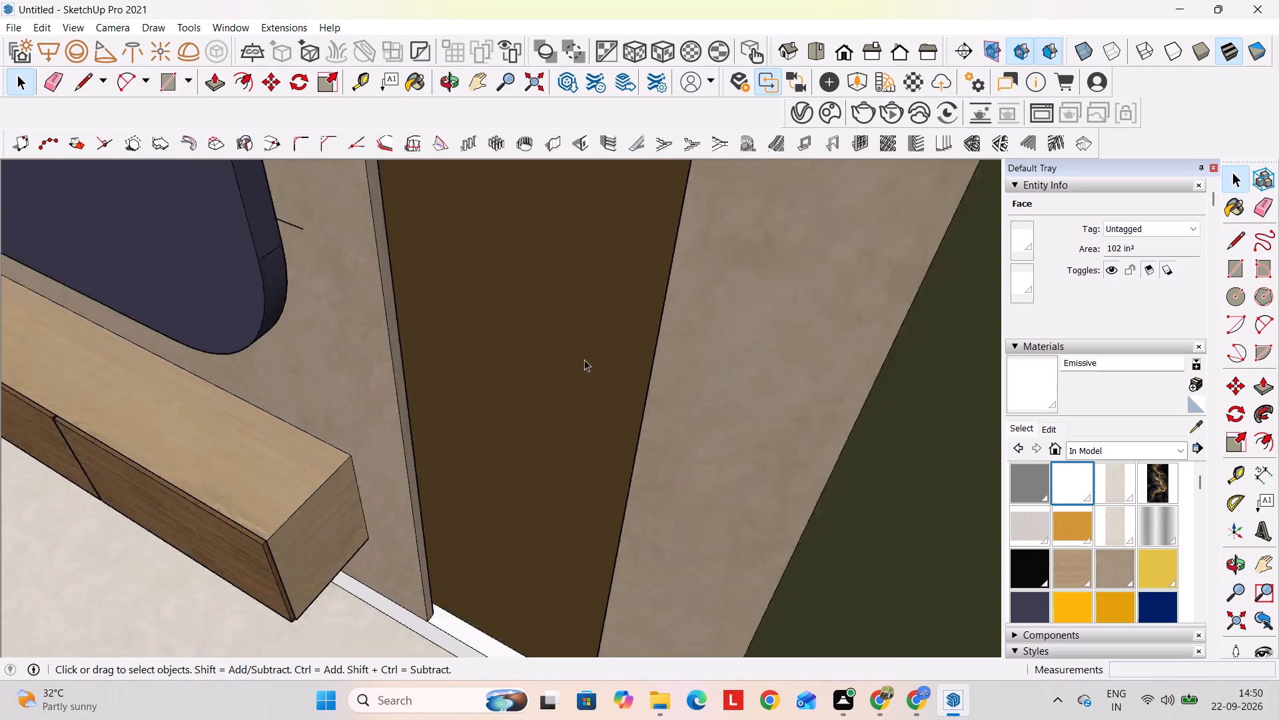
scroll(584, 359, "down", 12)
middle_click_drag(394, 417, 1242, 504)
middle_click_drag(492, 453, 1164, 441, "shift")
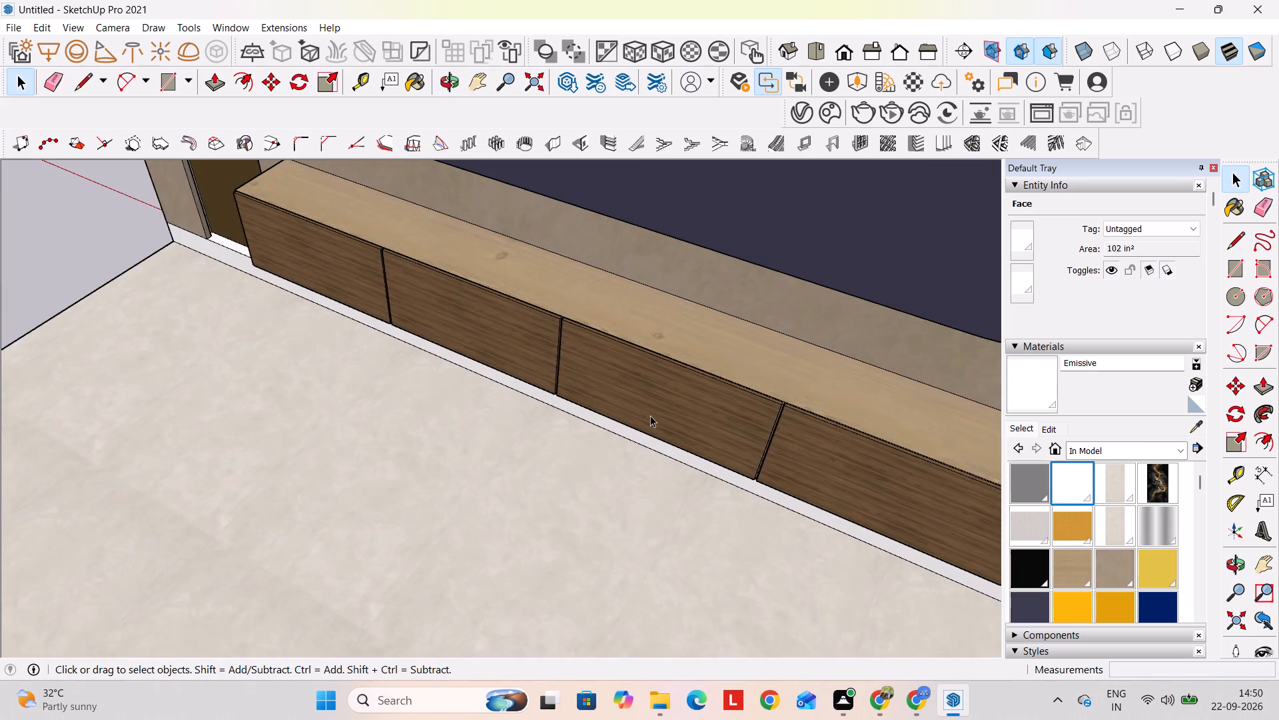
scroll(650, 415, "down", 5)
scroll(548, 419, "down", 11)
left_click(318, 384)
middle_click_drag(332, 390, 604, 377)
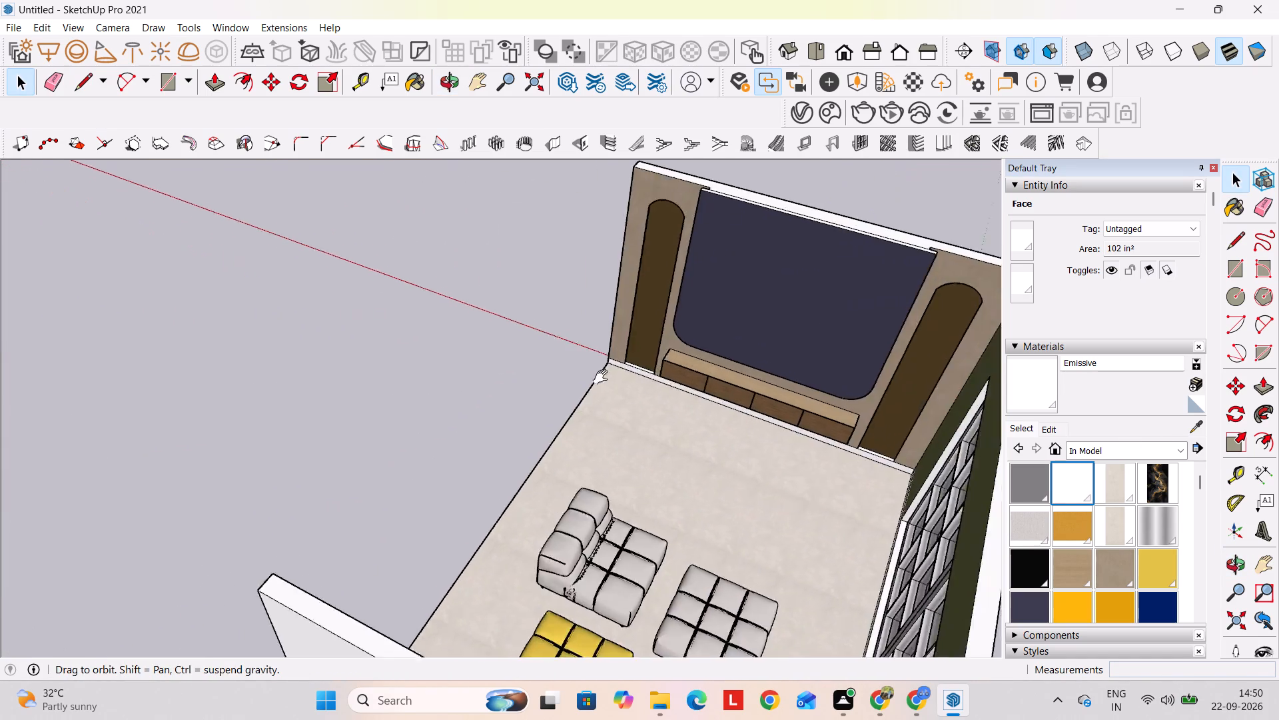
middle_click_drag(604, 377, 675, 361)
scroll(518, 422, "down", 4)
middle_click_drag(536, 449, 745, 457)
scroll(621, 387, "up", 3)
middle_click_drag(561, 376, 581, 443, "shift")
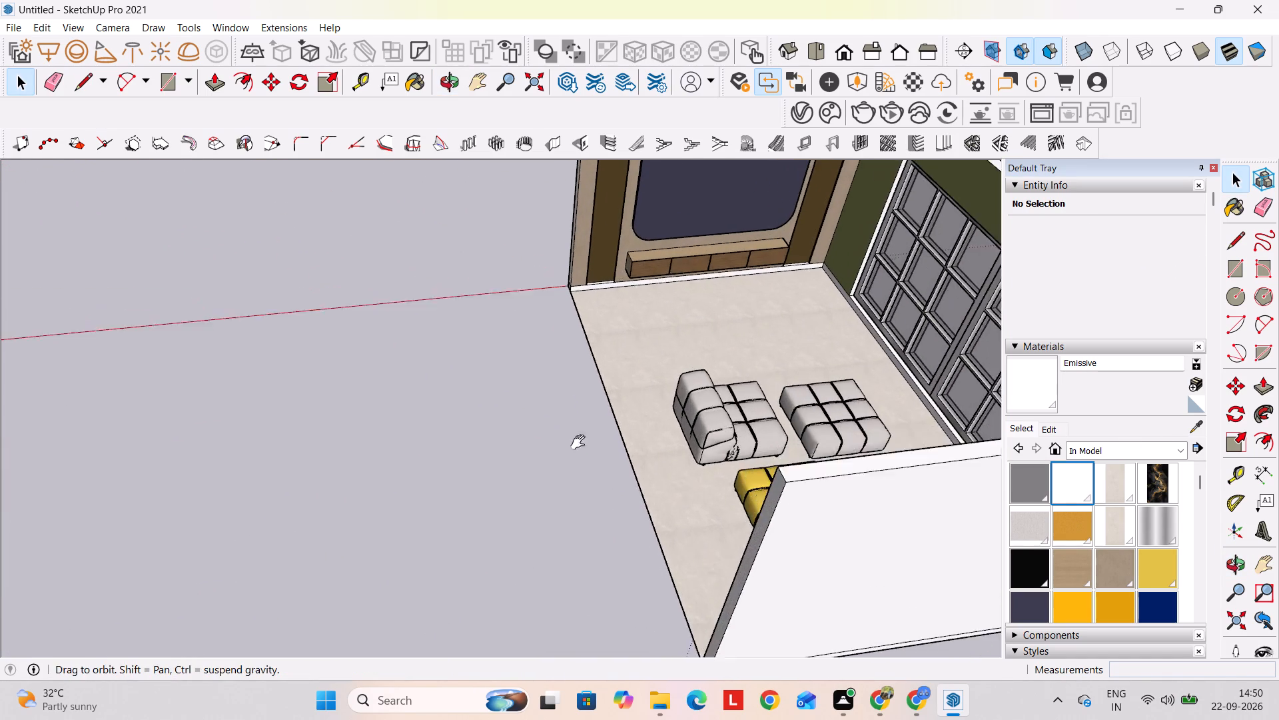
middle_click_drag(581, 443, 588, 533, "shift")
middle_click_drag(542, 444, 868, 428)
middle_click_drag(812, 389, 655, 592, "shift")
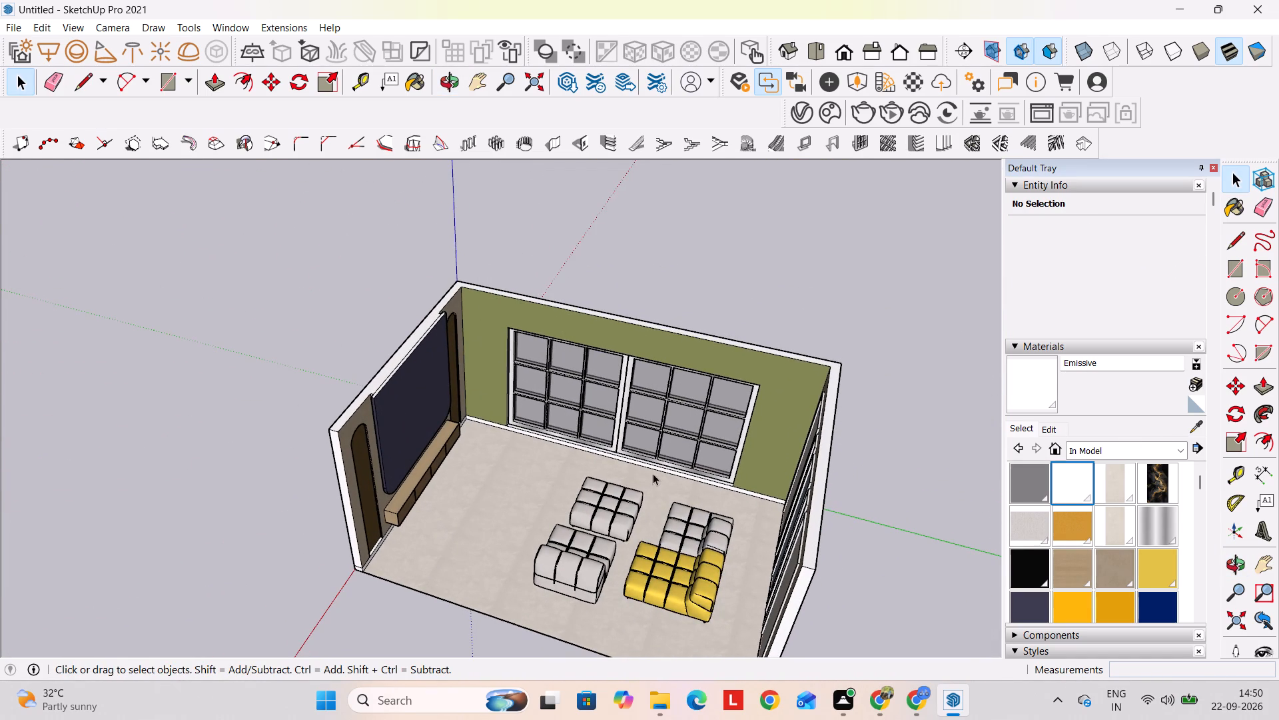
Draw a line across the wall's top face at the corner where the olive window wall meets the adjoining window wall.
scroll(780, 361, "up", 5)
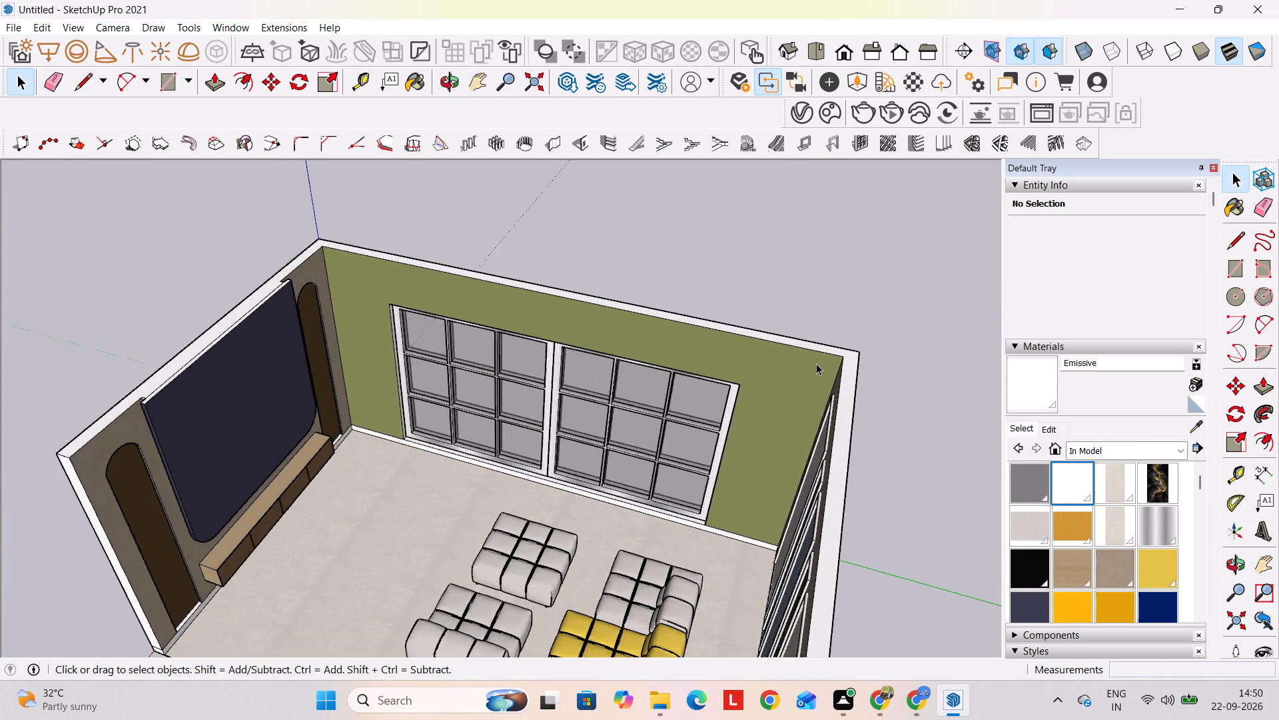
scroll(816, 363, "up", 2)
key("l")
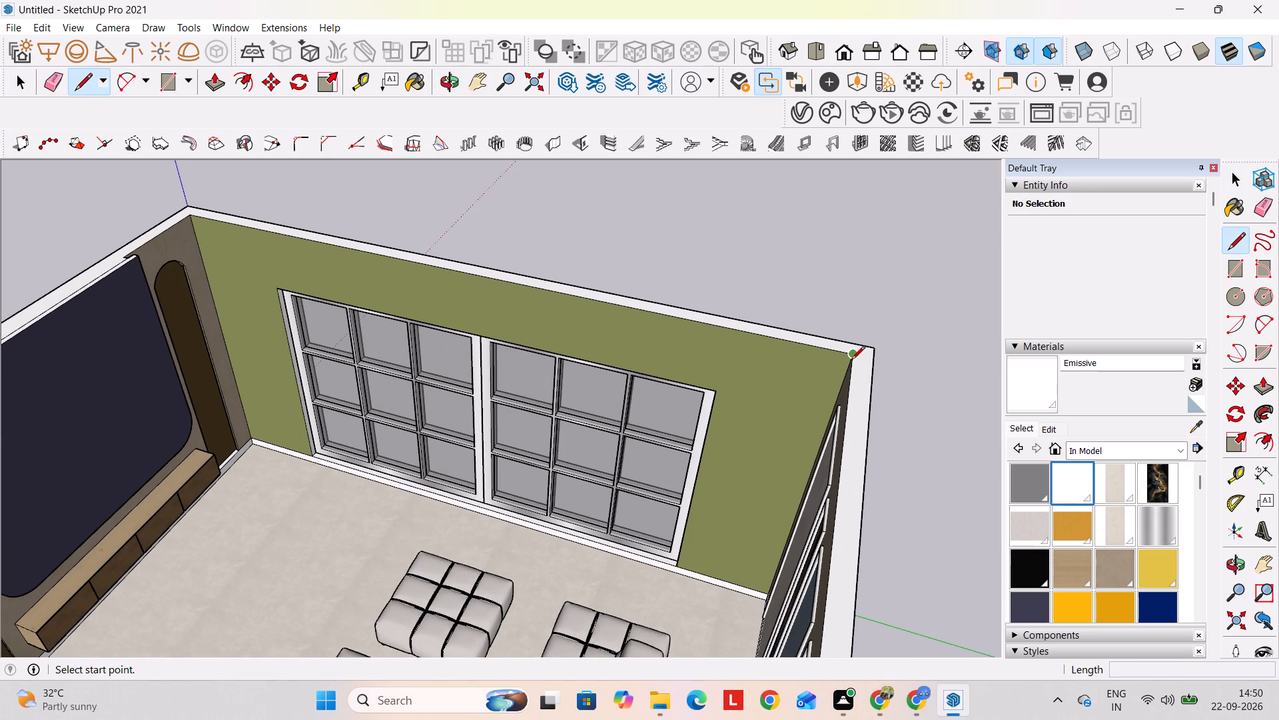
left_click(851, 361)
left_click(875, 360)
key("space")
scroll(855, 351, "up", 2)
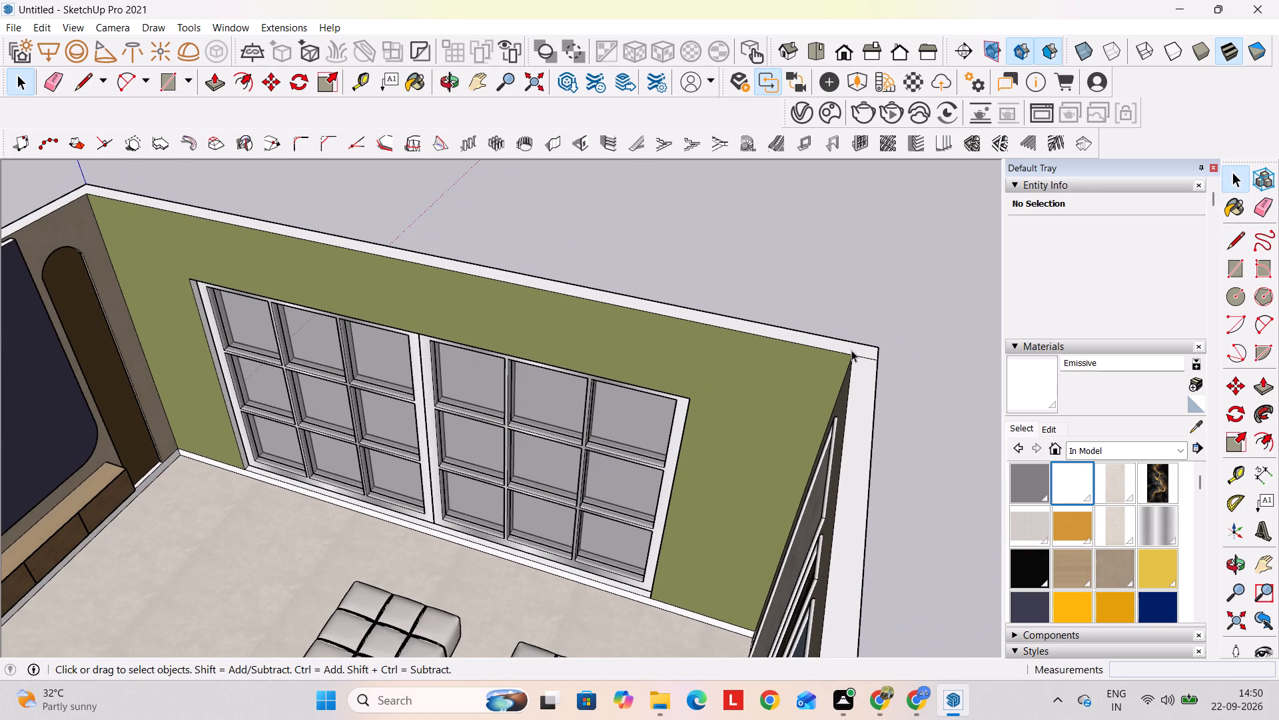
Draw a 6" line across the wall's top face at the corner where the olive window wall meets the TV wall.
key("l")
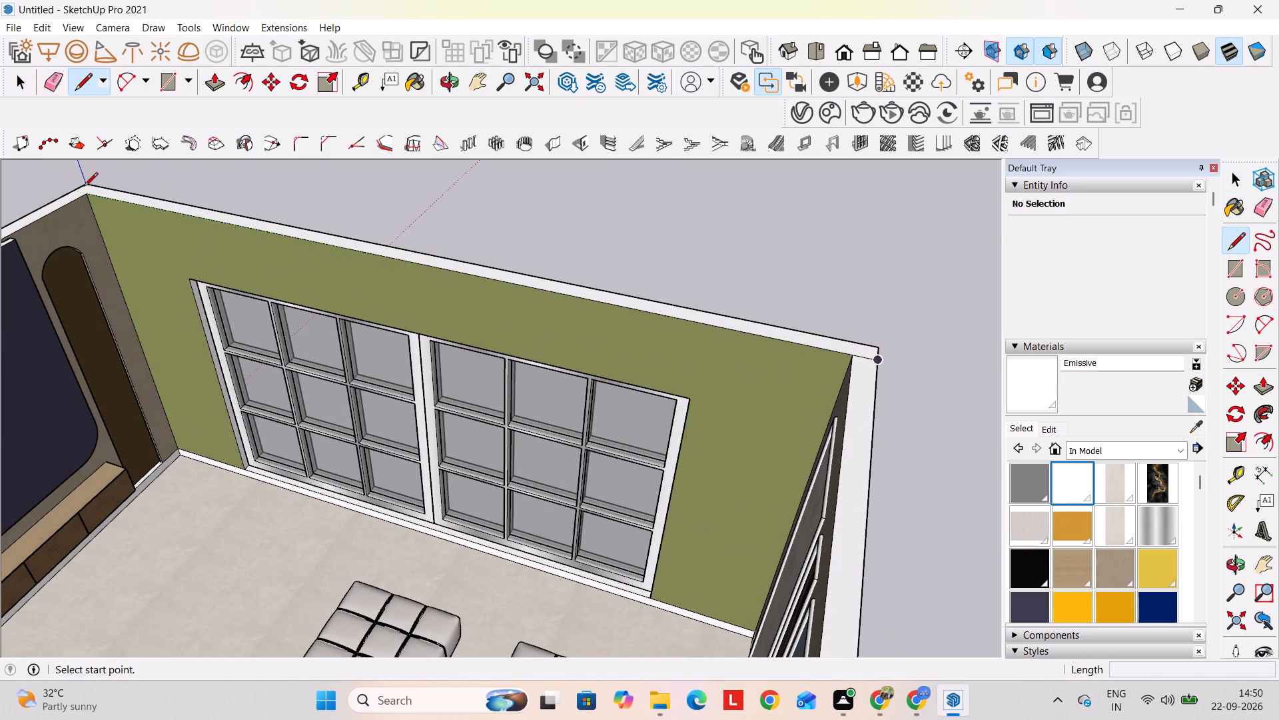
left_click(89, 192)
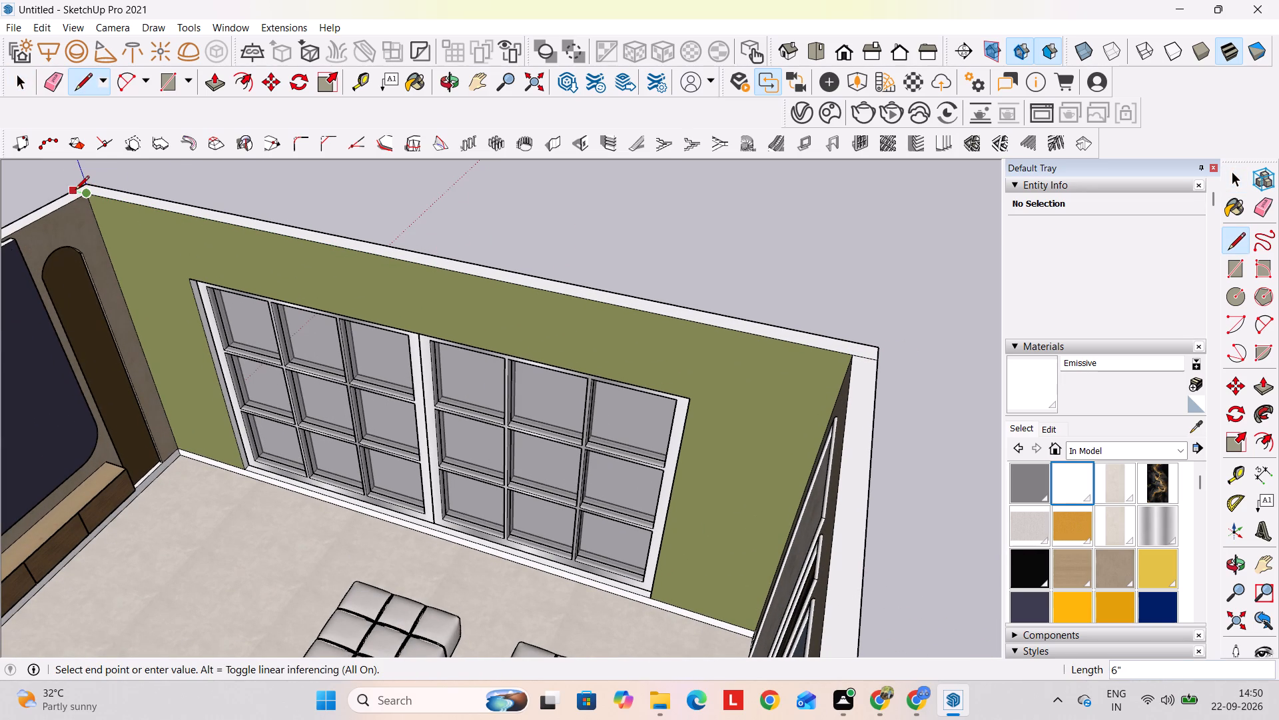
left_click(75, 191)
key("space")
Pull the olive window wall's top face up 4".
key("p")
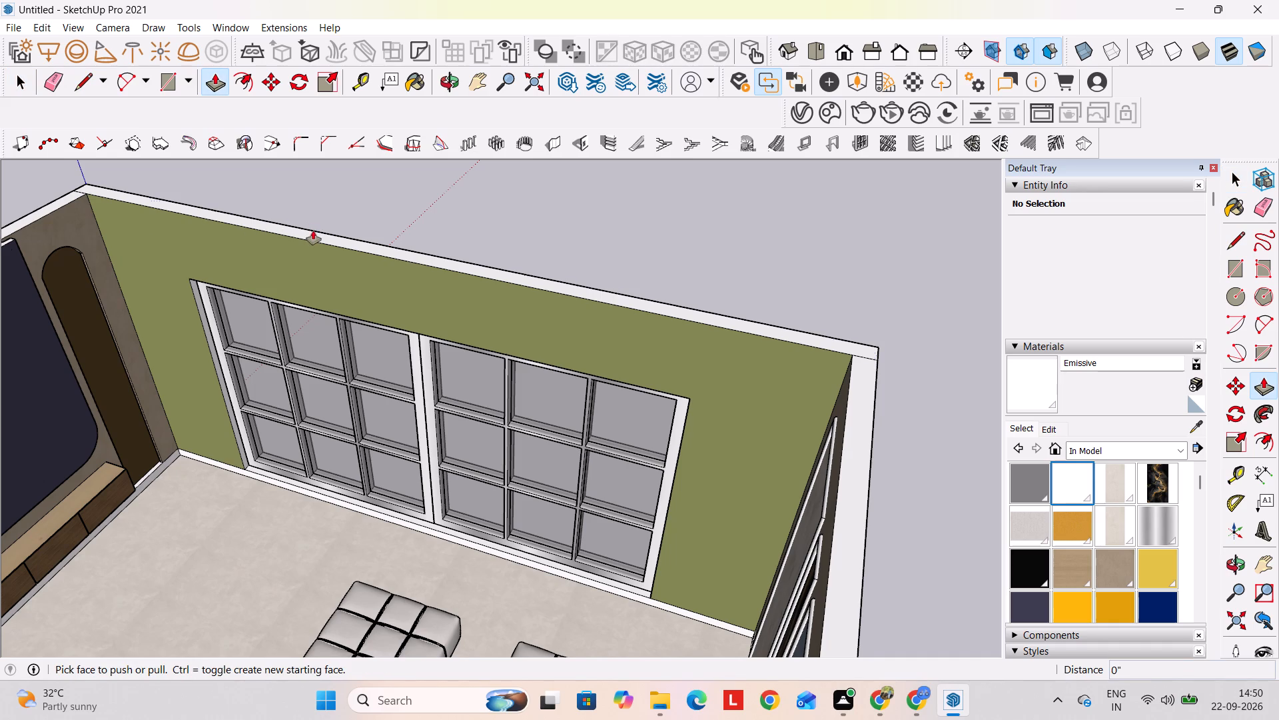
left_click(313, 233)
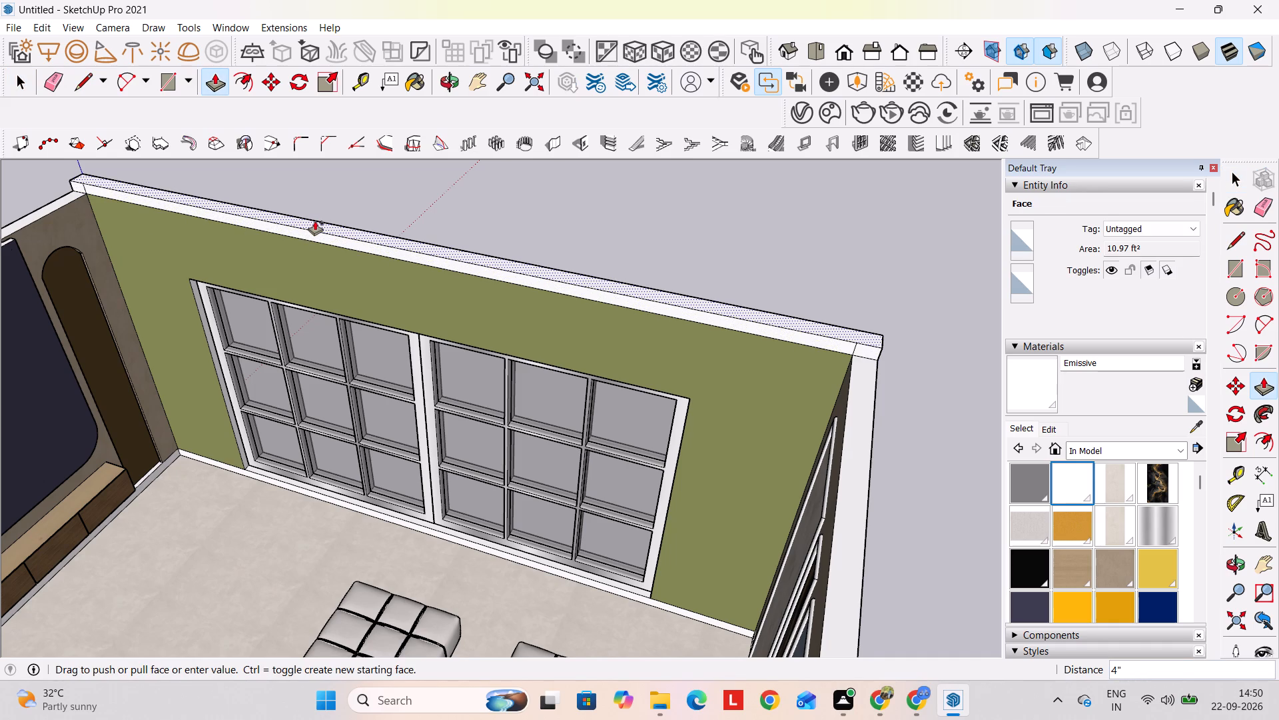
type("4\"")
key("Return")
key("space")
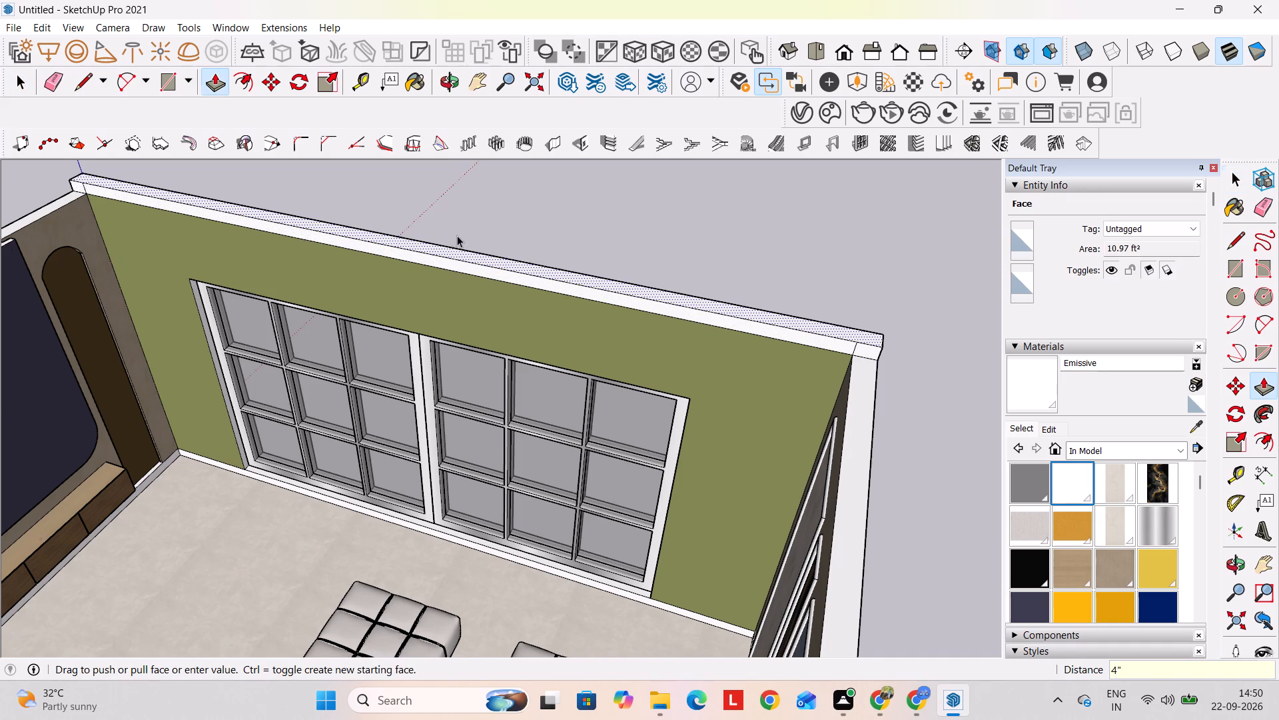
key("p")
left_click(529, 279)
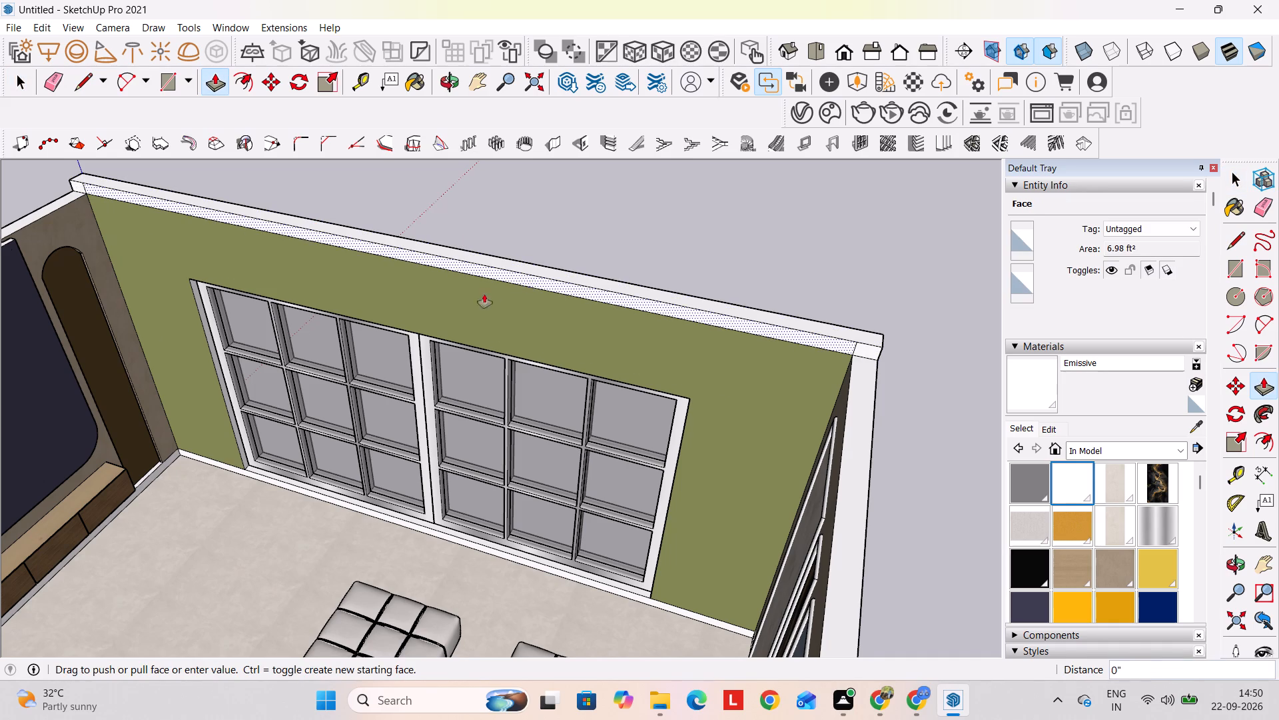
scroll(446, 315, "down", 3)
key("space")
Erase the short vertical edges that split the raised strip's inner face at both ends of the olive wall.
scroll(769, 295, "up", 5)
key("e")
left_click_drag(739, 363, 750, 363)
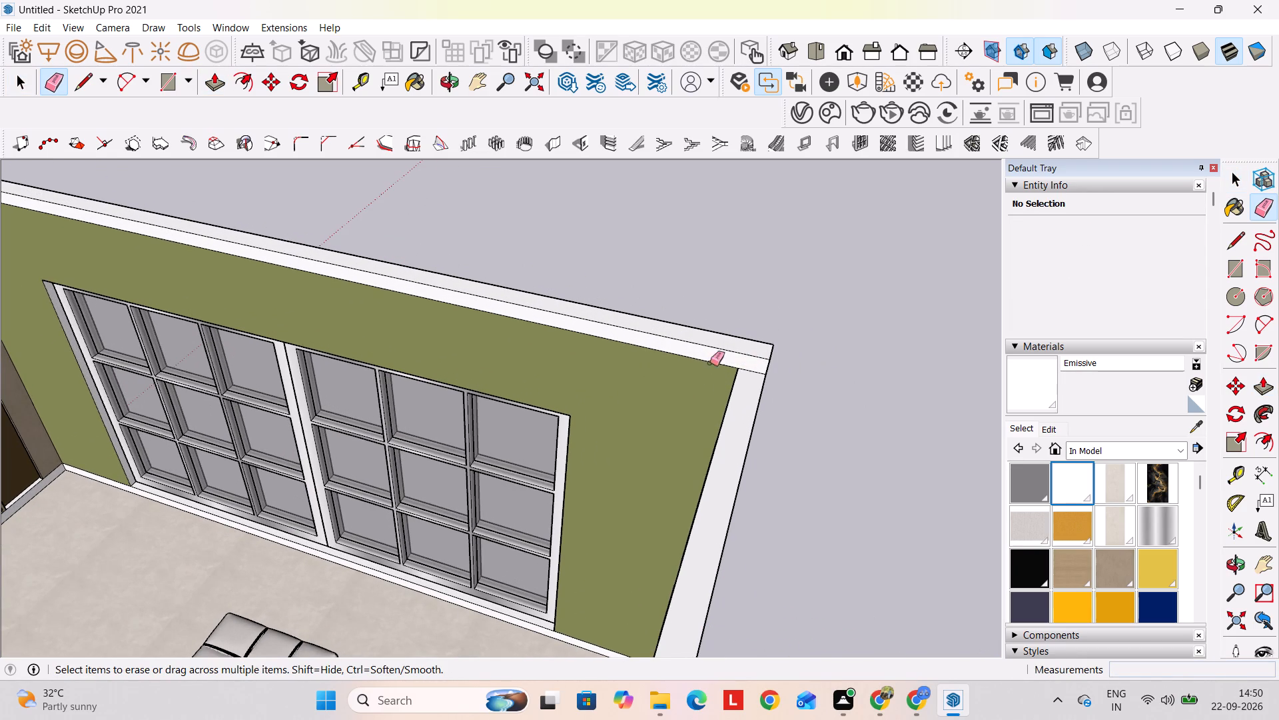
scroll(662, 345, "down", 3)
middle_click_drag(593, 333, 1071, 385, "shift")
scroll(440, 227, "up", 12)
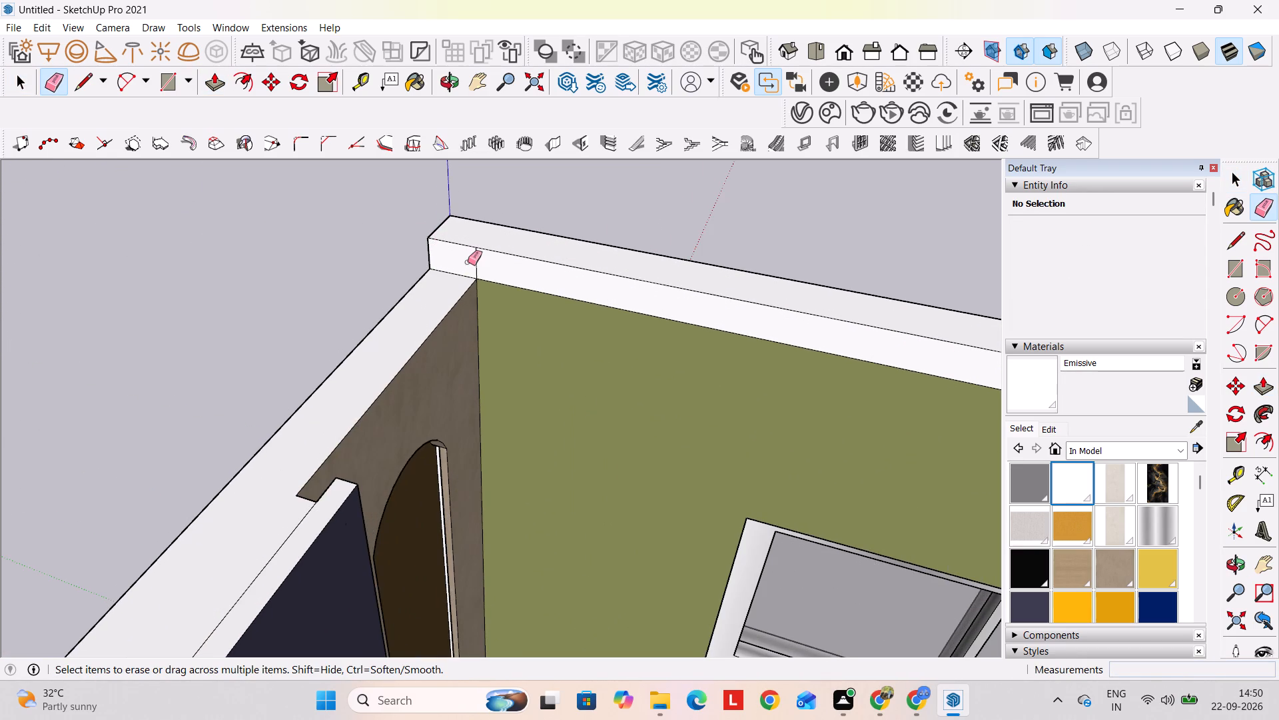
left_click_drag(468, 262, 512, 267)
scroll(506, 266, "down", 3)
Pull the raised strip's inner face about 13' 11 3/4" across the room to the open side, forming a ceiling slab.
key("space")
key("p")
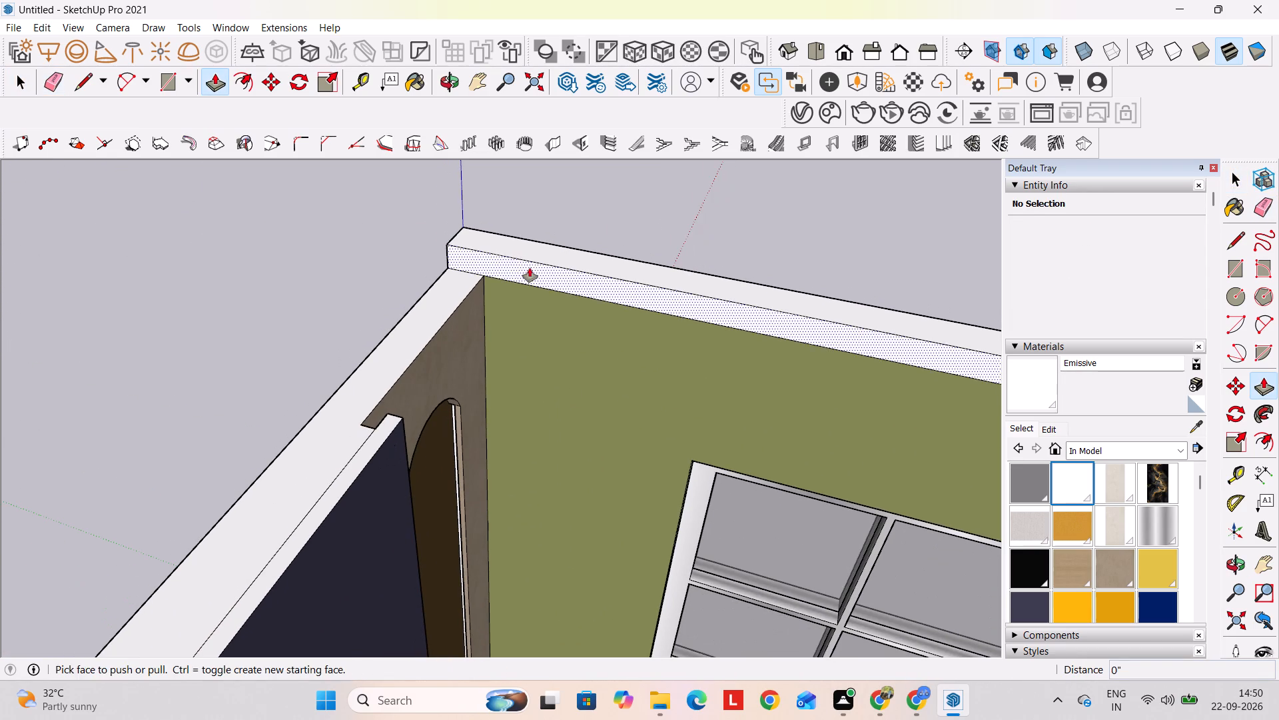
left_click(530, 268)
scroll(436, 328, "down", 4)
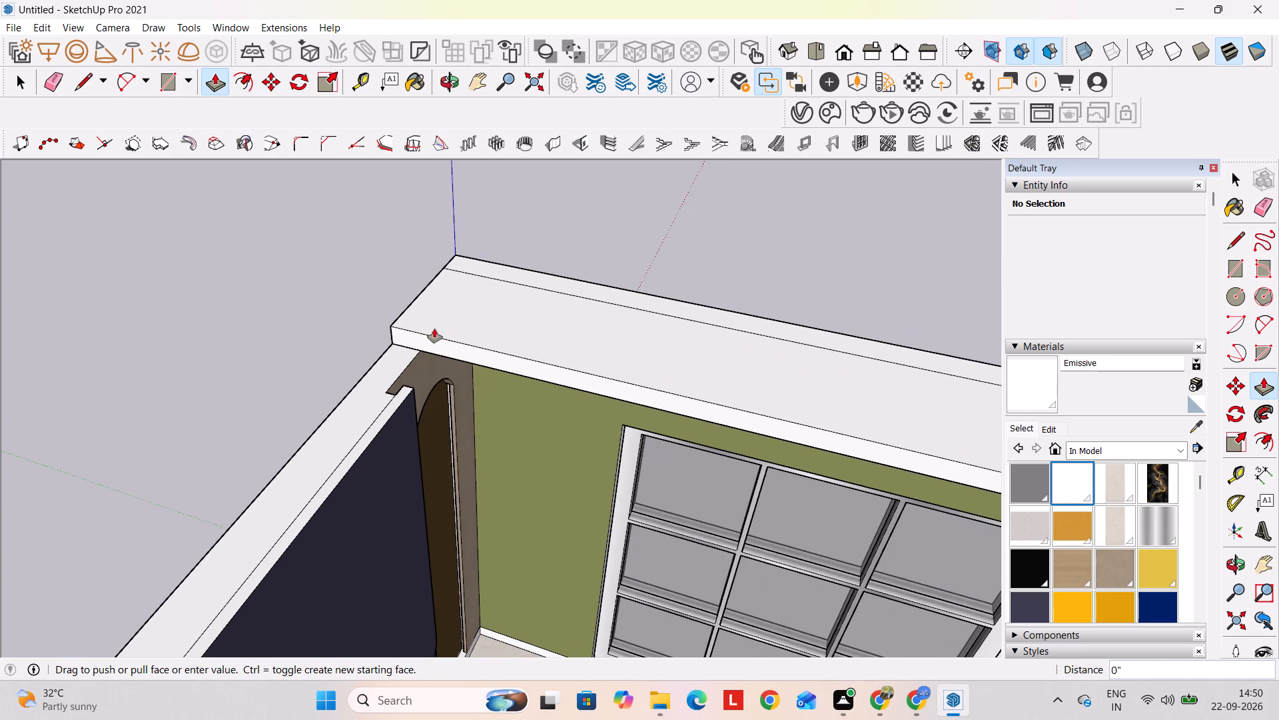
scroll(435, 333, "down", 3)
middle_click_drag(430, 373, 591, 61)
scroll(579, 175, "down", 5)
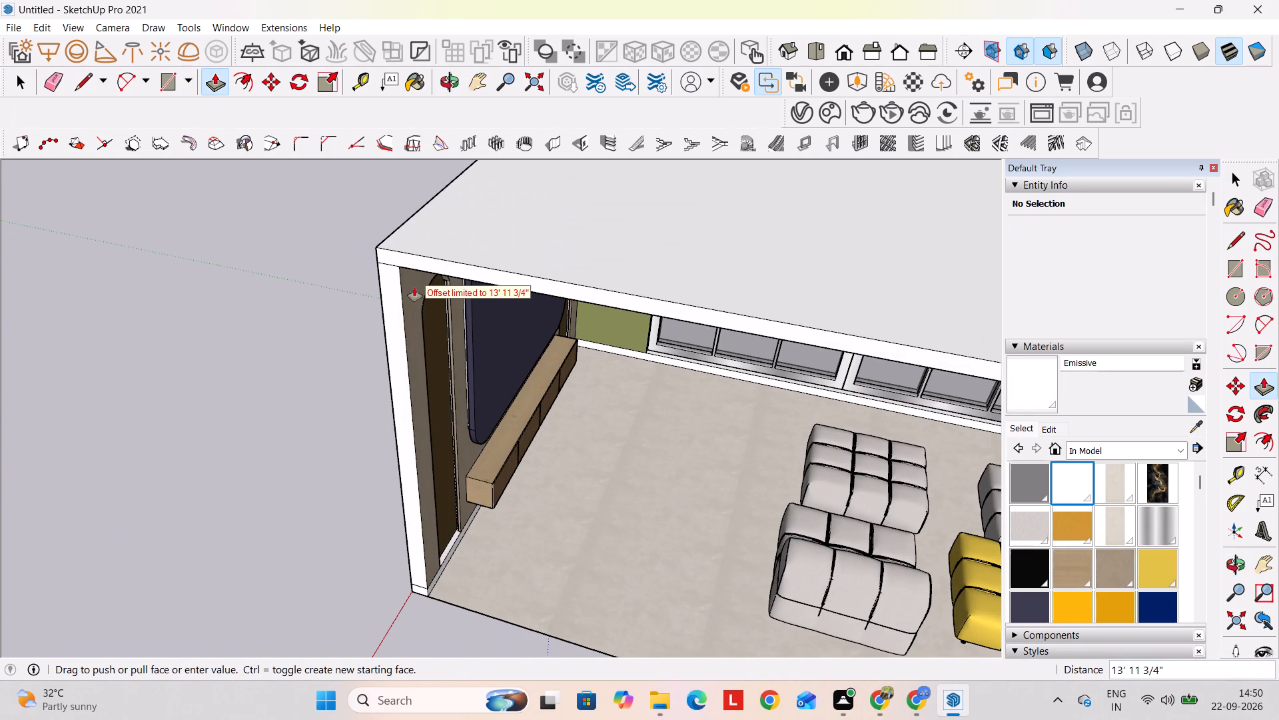
left_click(397, 289)
key("space")
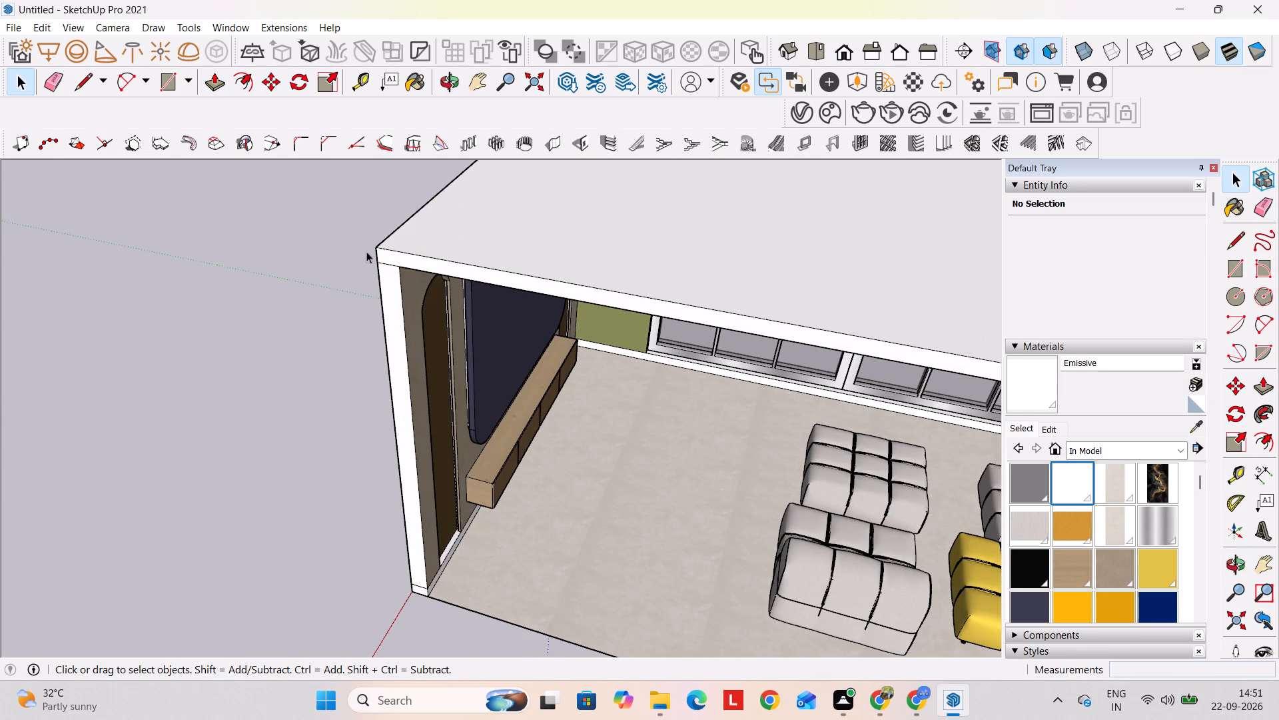
Examine the room and the underside of its ceiling from outside and from below.
scroll(366, 251, "down", 9)
middle_click_drag(558, 325, 615, 102)
middle_click_drag(608, 276, 626, 441)
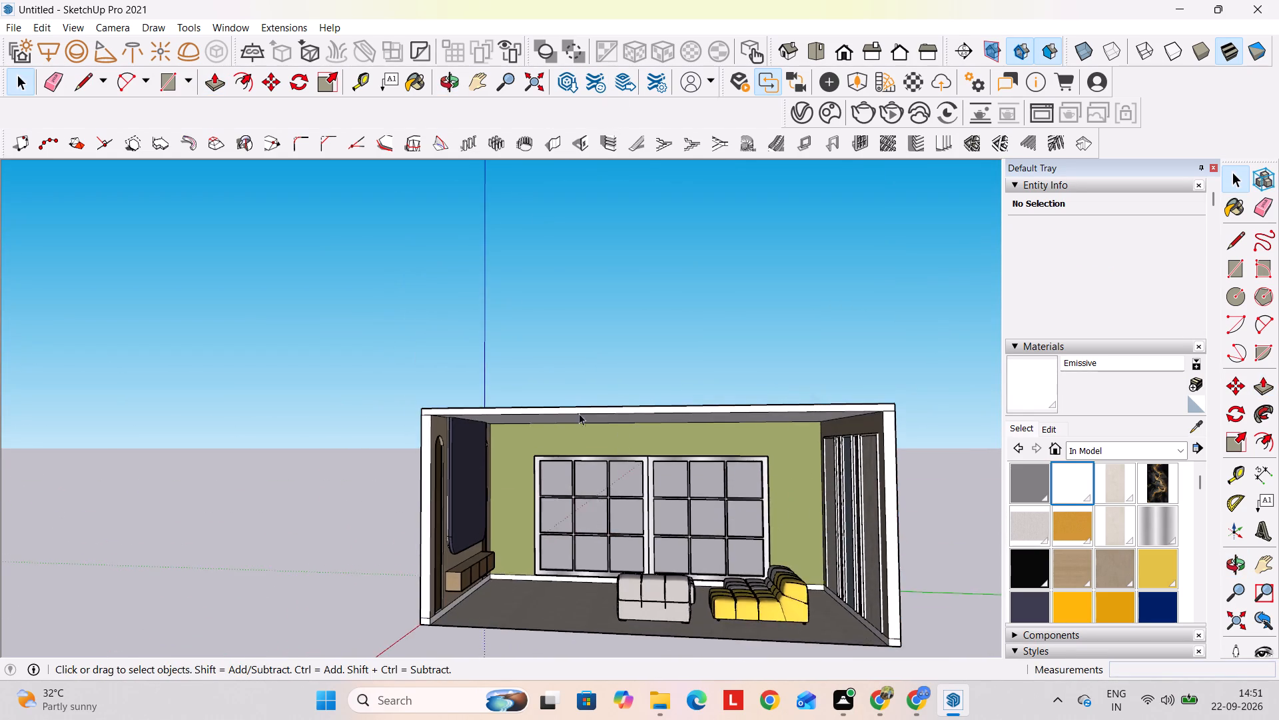
scroll(579, 398, "up", 6)
middle_click_drag(587, 443, 570, 367)
scroll(549, 399, "up", 4)
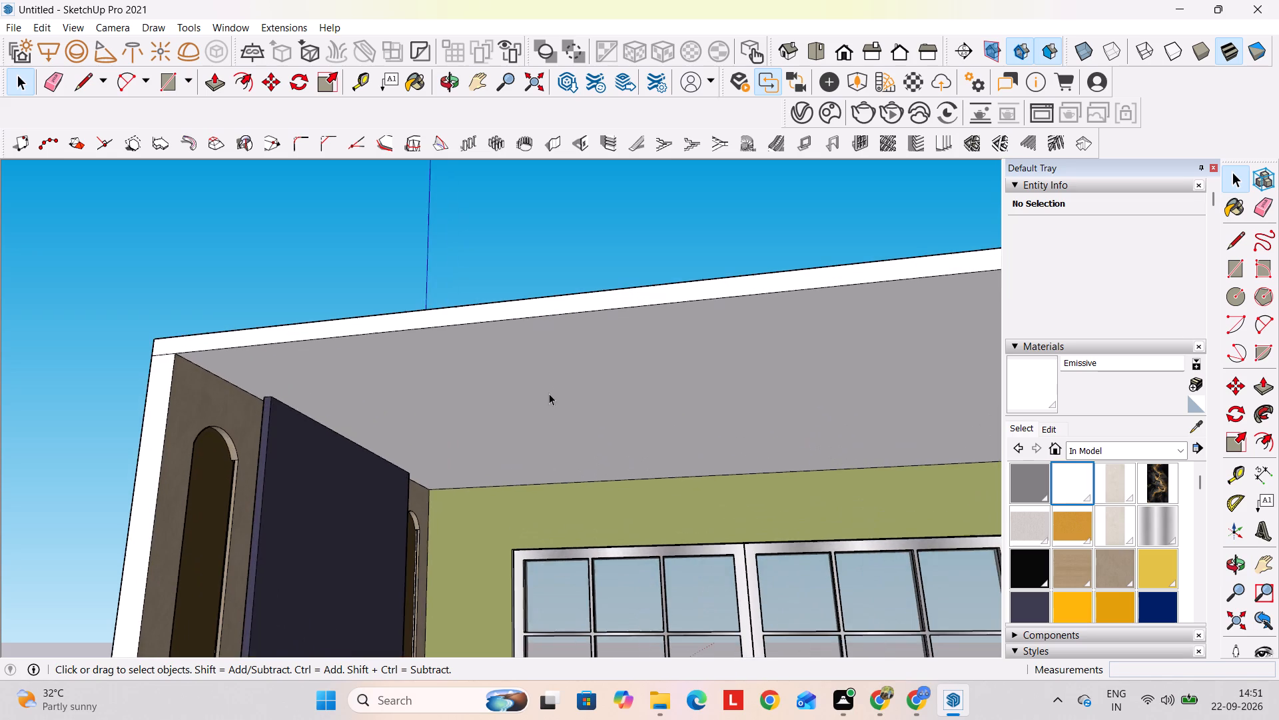
middle_click_drag(559, 412, 564, 314, "shift")
scroll(558, 319, "down", 6)
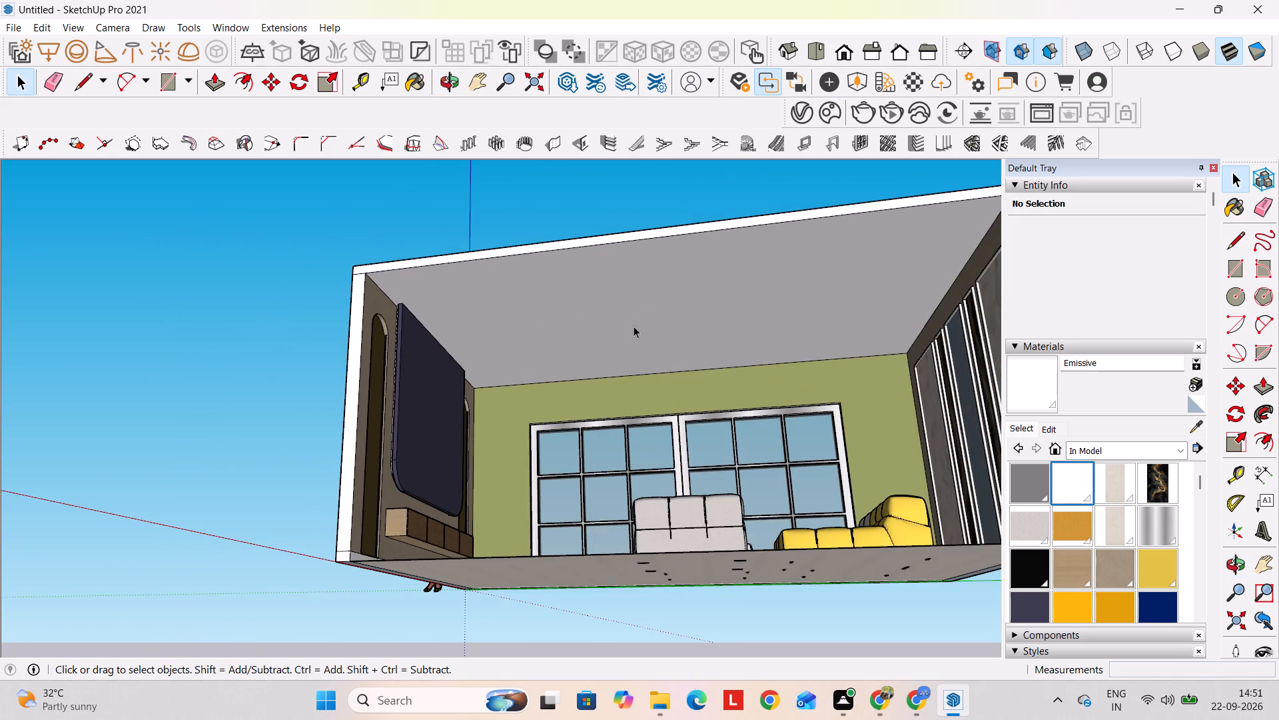
middle_click_drag(634, 326, 458, 340, "shift")
middle_click_drag(461, 359, 667, 439)
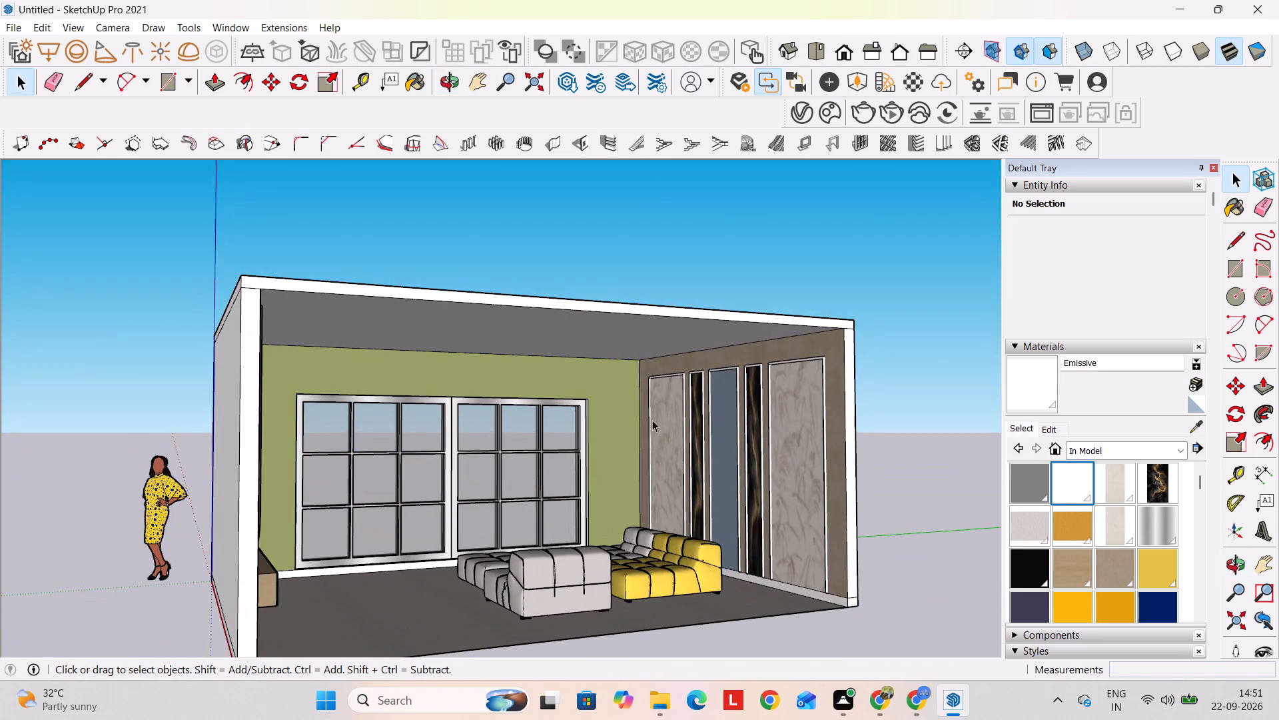
middle_click_drag(649, 367, 444, 384, "shift")
middle_click_drag(372, 403, 516, 395)
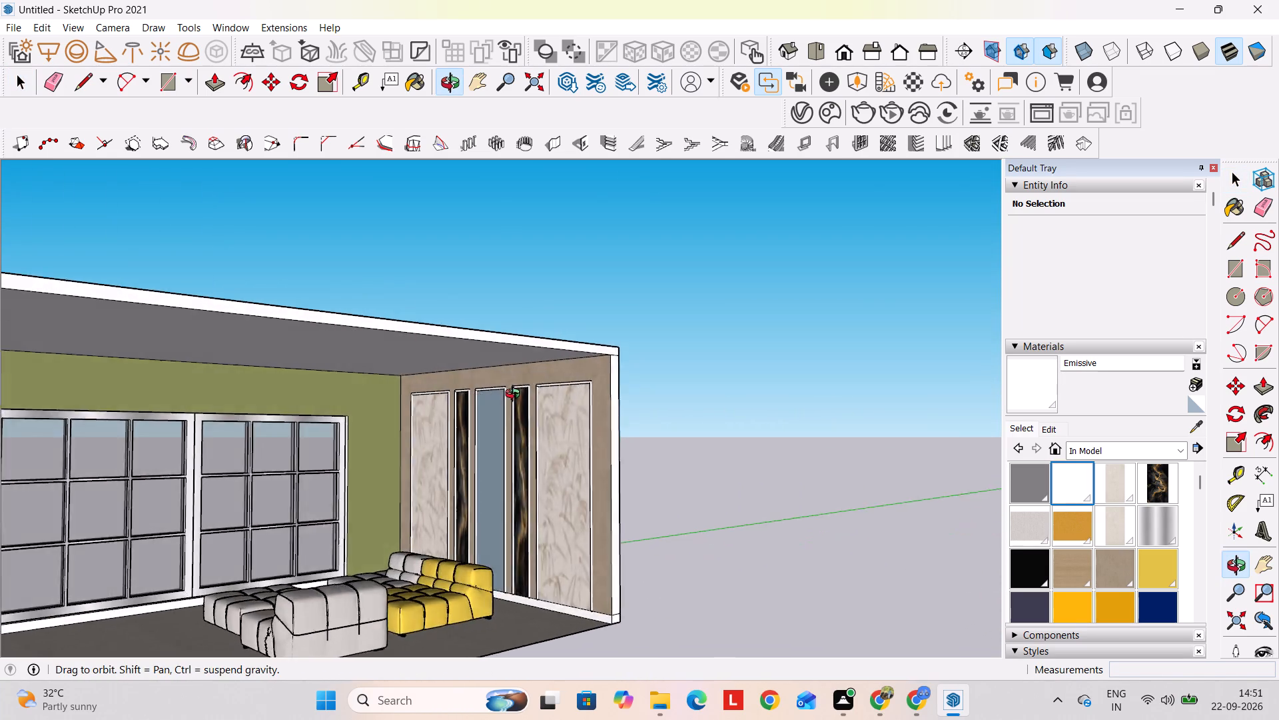
middle_click_drag(516, 395, 572, 384)
Draw a line about 10' 10 1/2" long on the ceiling, parallel to the wall with the marble and mirror panels.
scroll(460, 391, "up", 5)
middle_click_drag(390, 335, 363, 390, "shift")
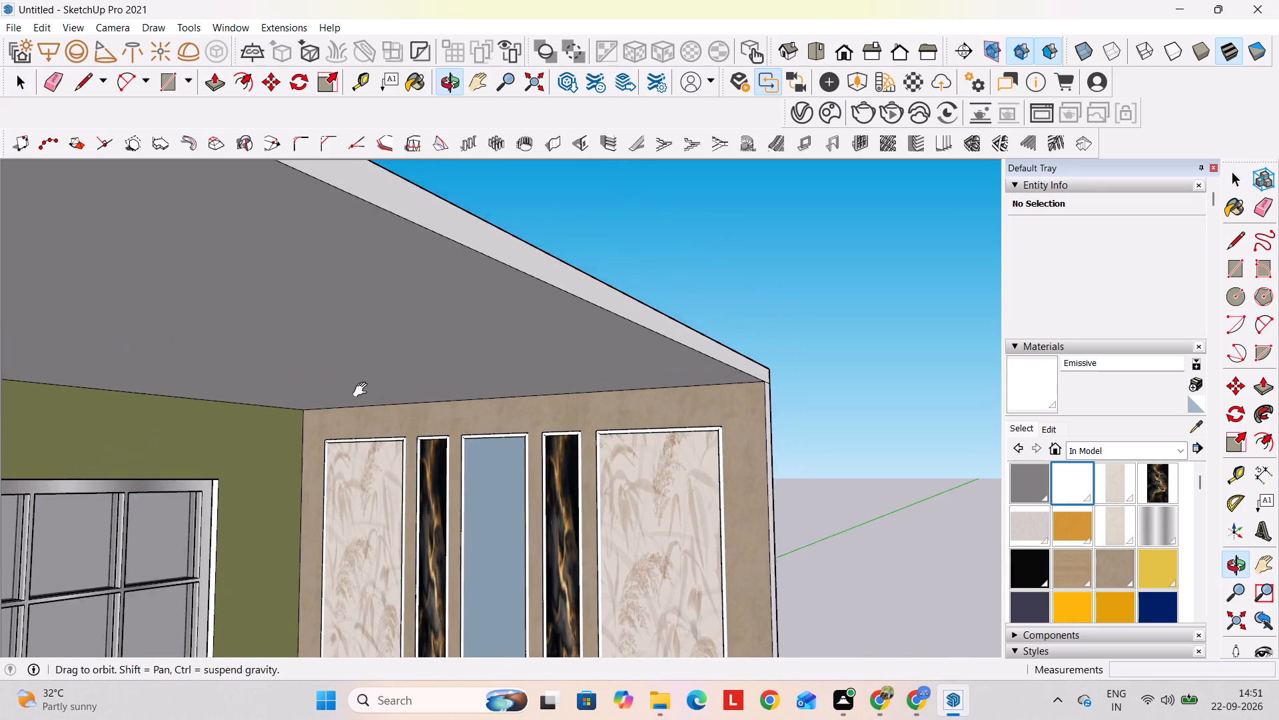
middle_click_drag(363, 390, 352, 394, "shift")
middle_click_drag(324, 398, 508, 357)
key("l")
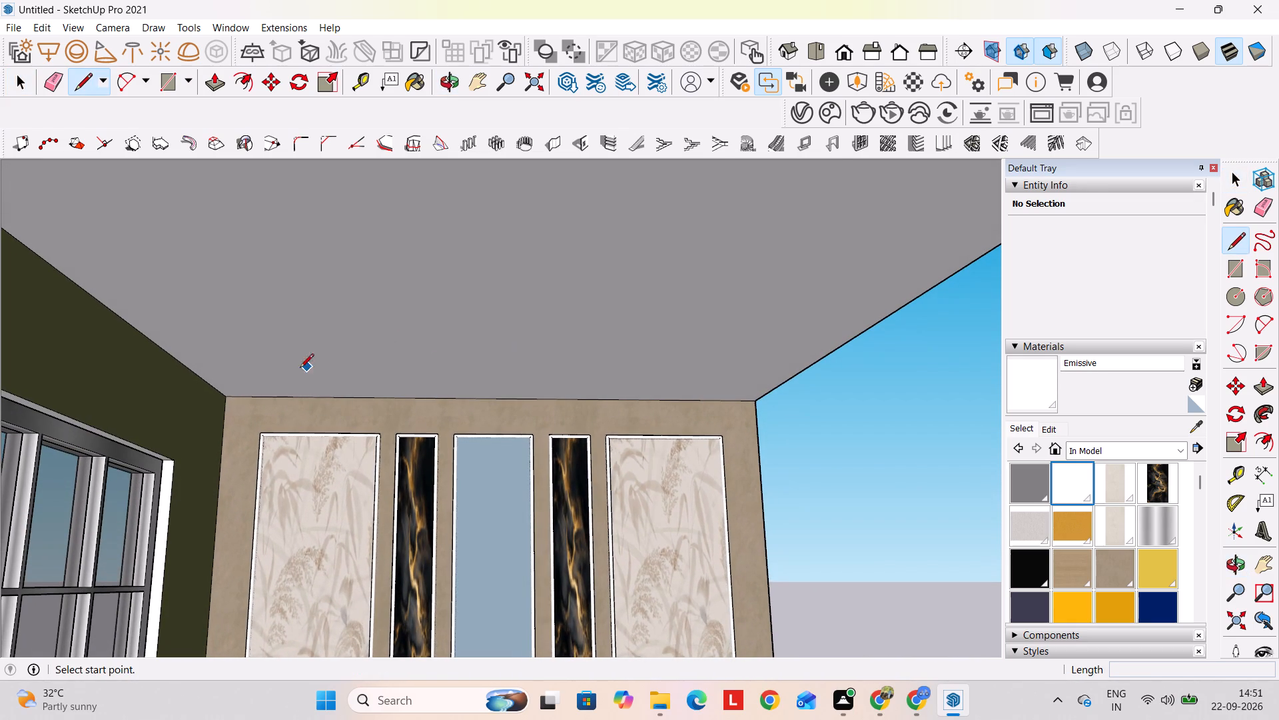
left_click(246, 369)
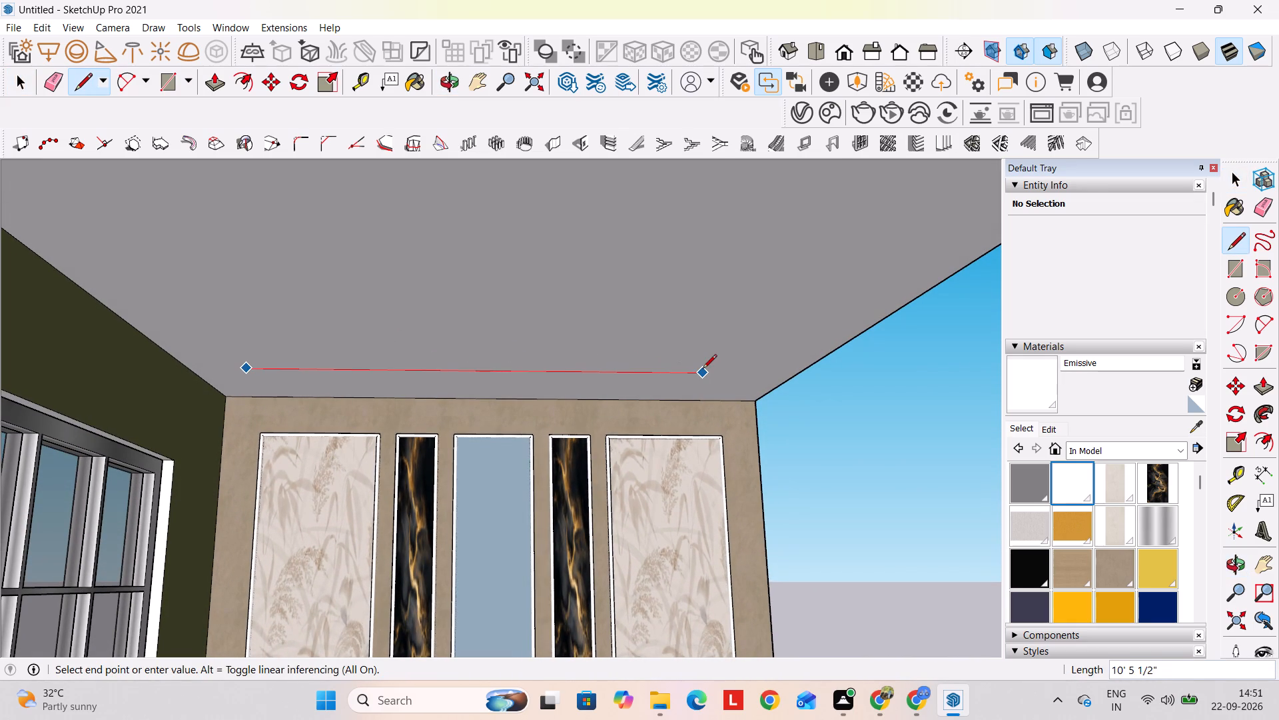
left_click(721, 369)
key("space")
Copy the ceiling line 1" away from the panelled wall.
scroll(703, 360, "up", 3)
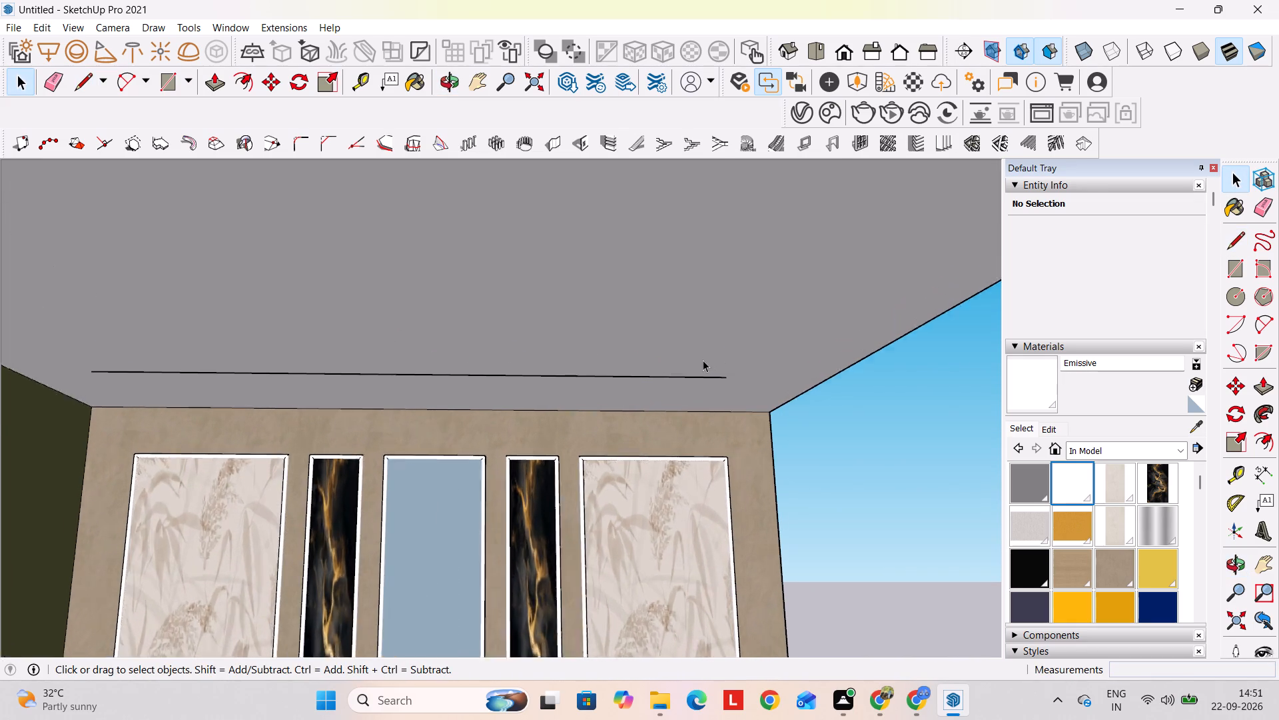
scroll(703, 360, "up", 2)
type("L")
key("space")
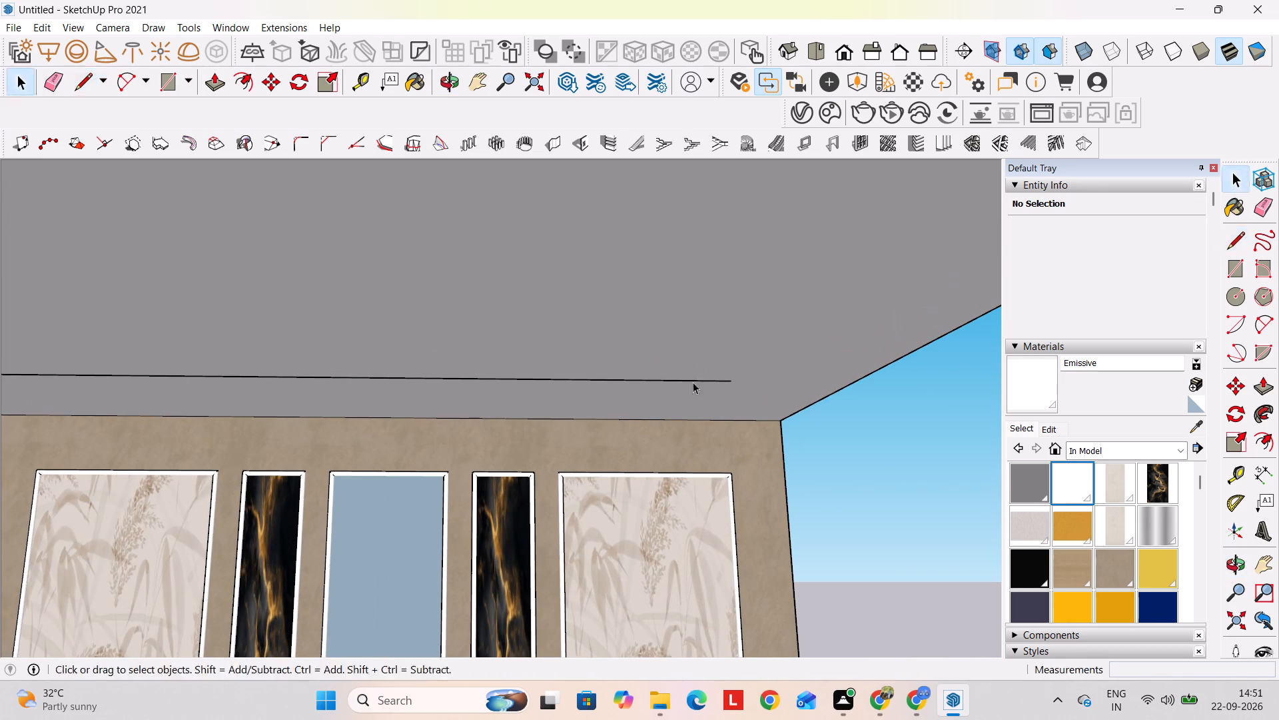
left_click(693, 382)
key("m")
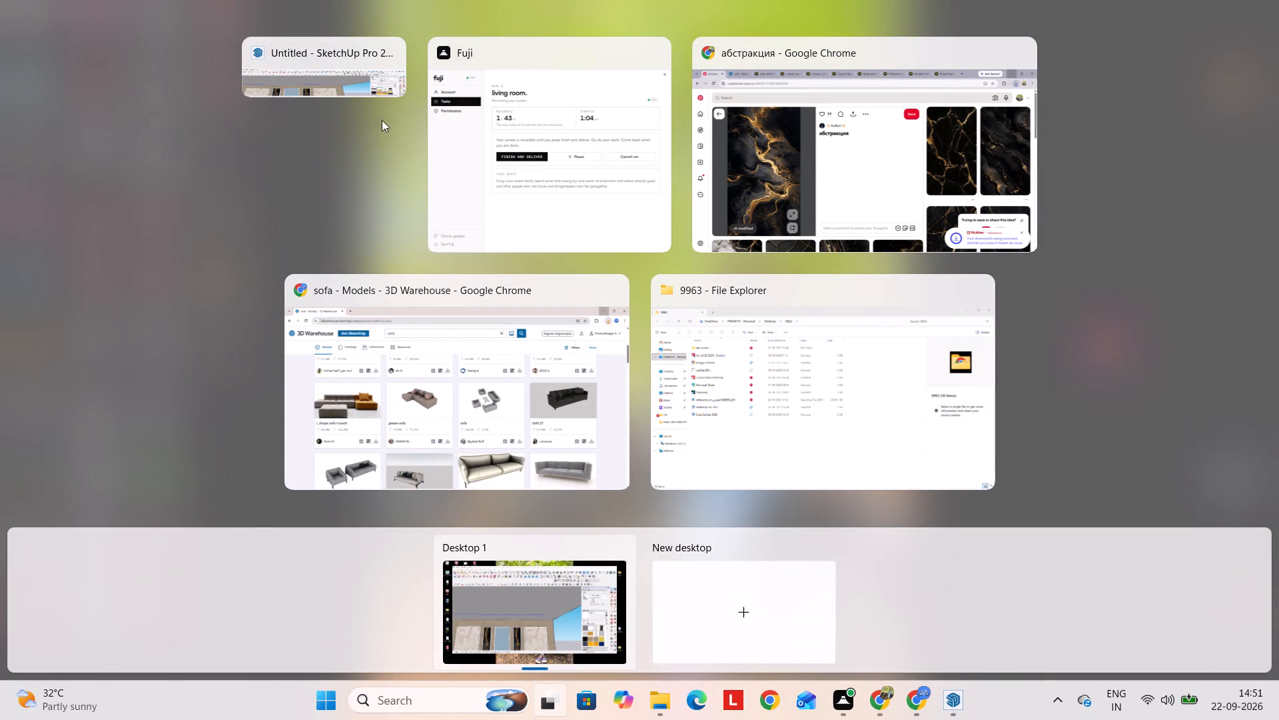
left_click(322, 77)
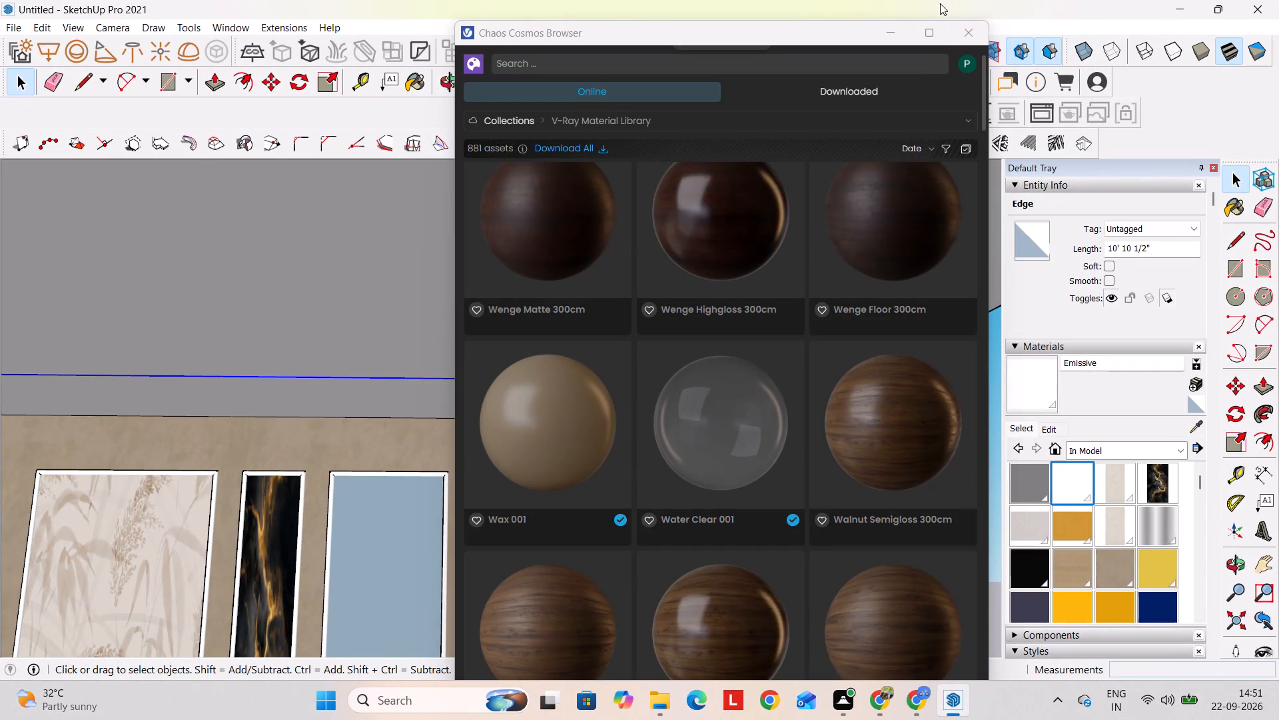
left_click(877, 31)
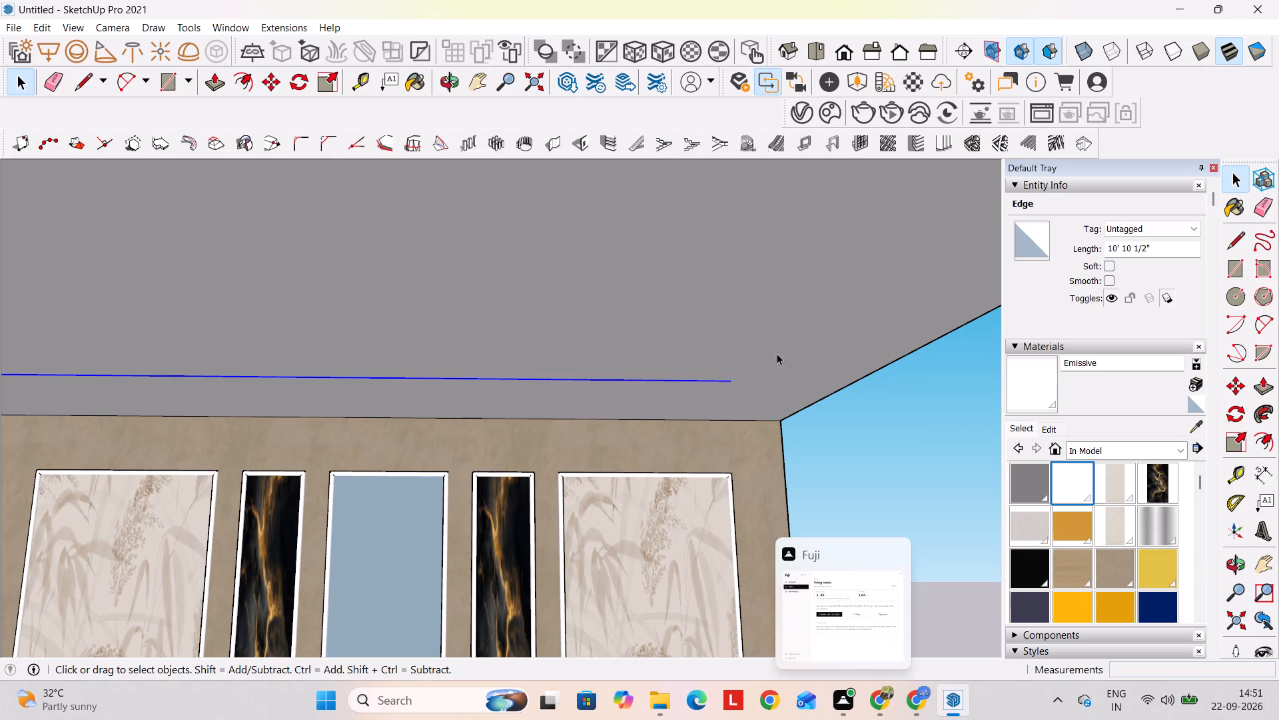
key("m")
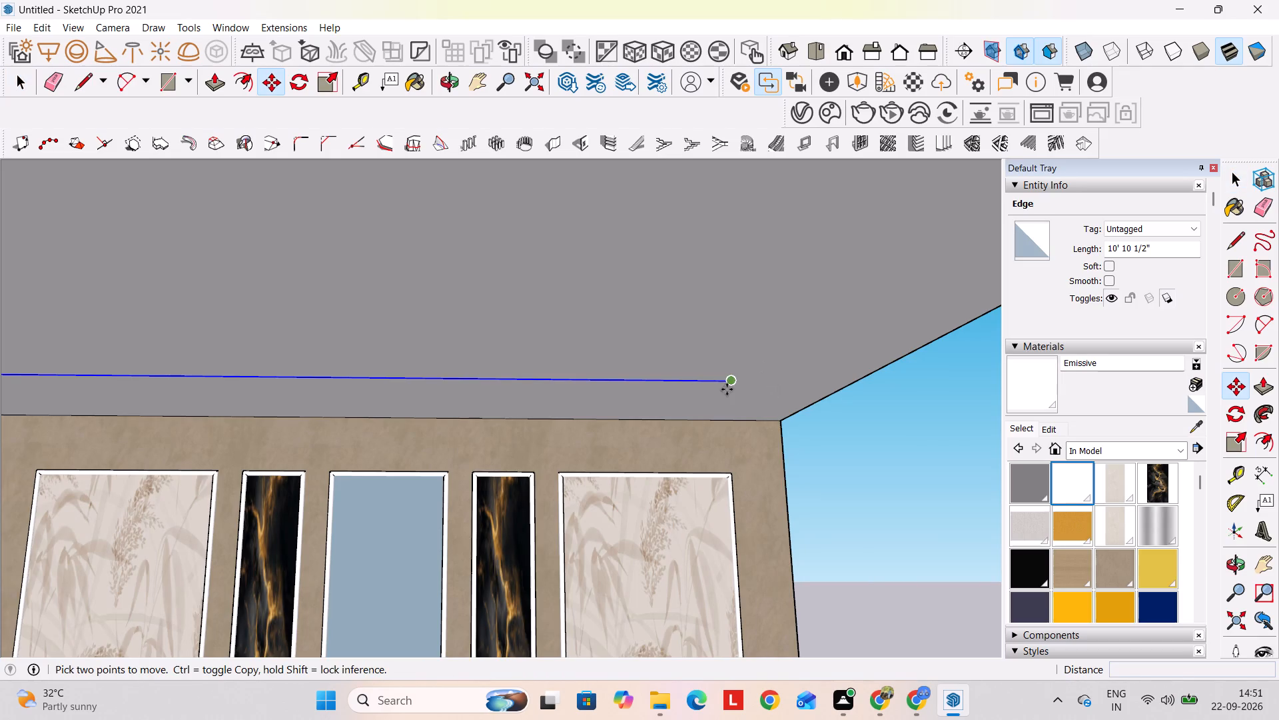
left_click(734, 382)
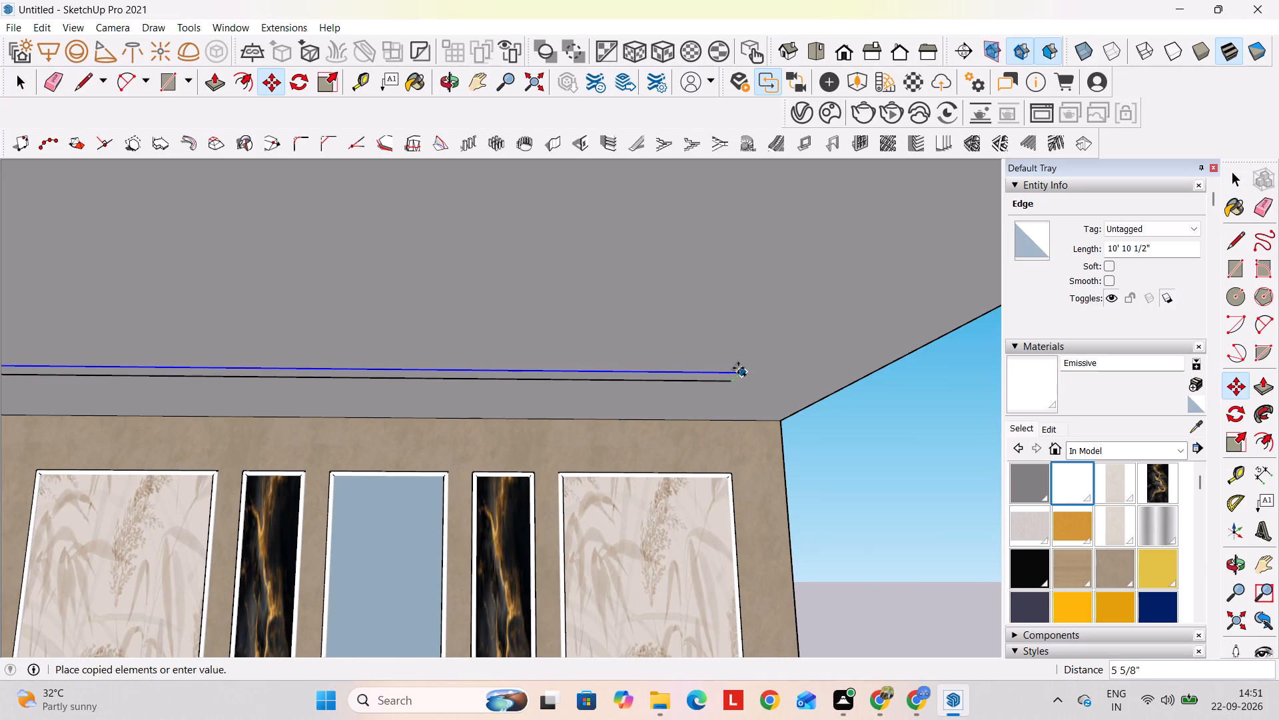
type("1\"")
key("Return")
key("space")
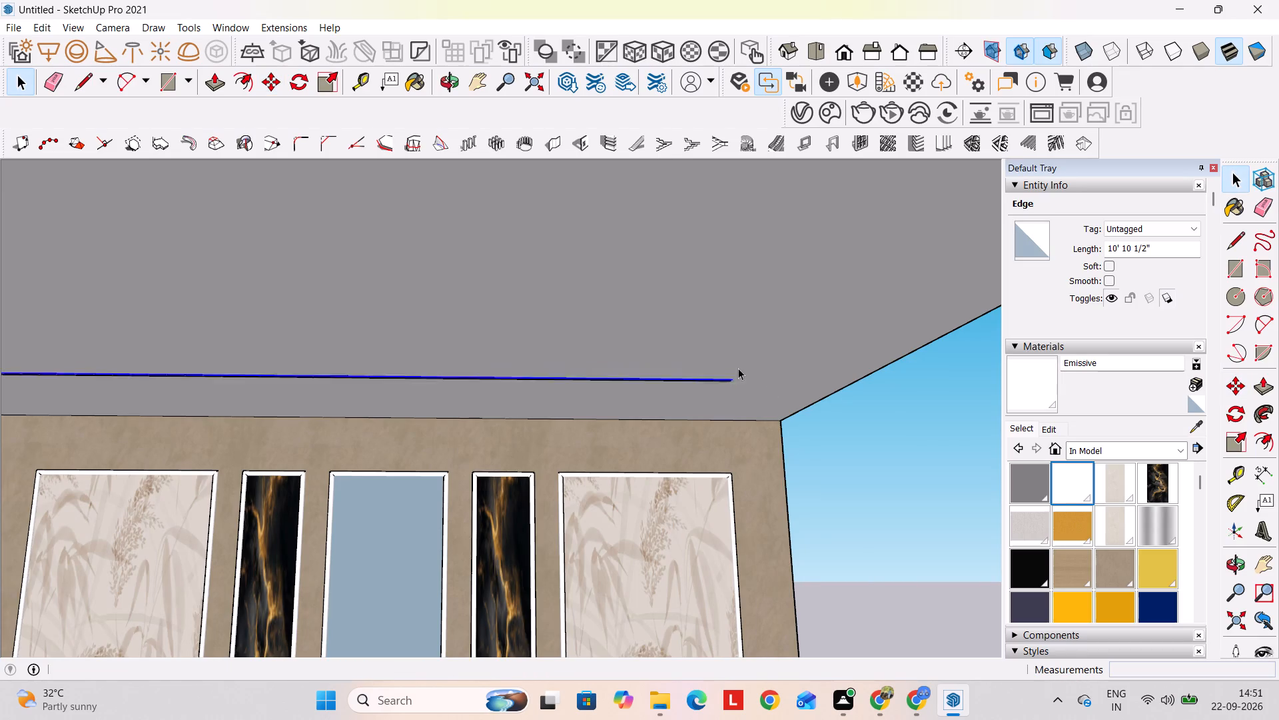
Join both ends of the two parallel ceiling lines with short edges to enclose a narrow strip.
scroll(738, 368, "up", 6)
middle_click_drag(711, 411, 716, 311)
scroll(716, 311, "up", 1)
key("l")
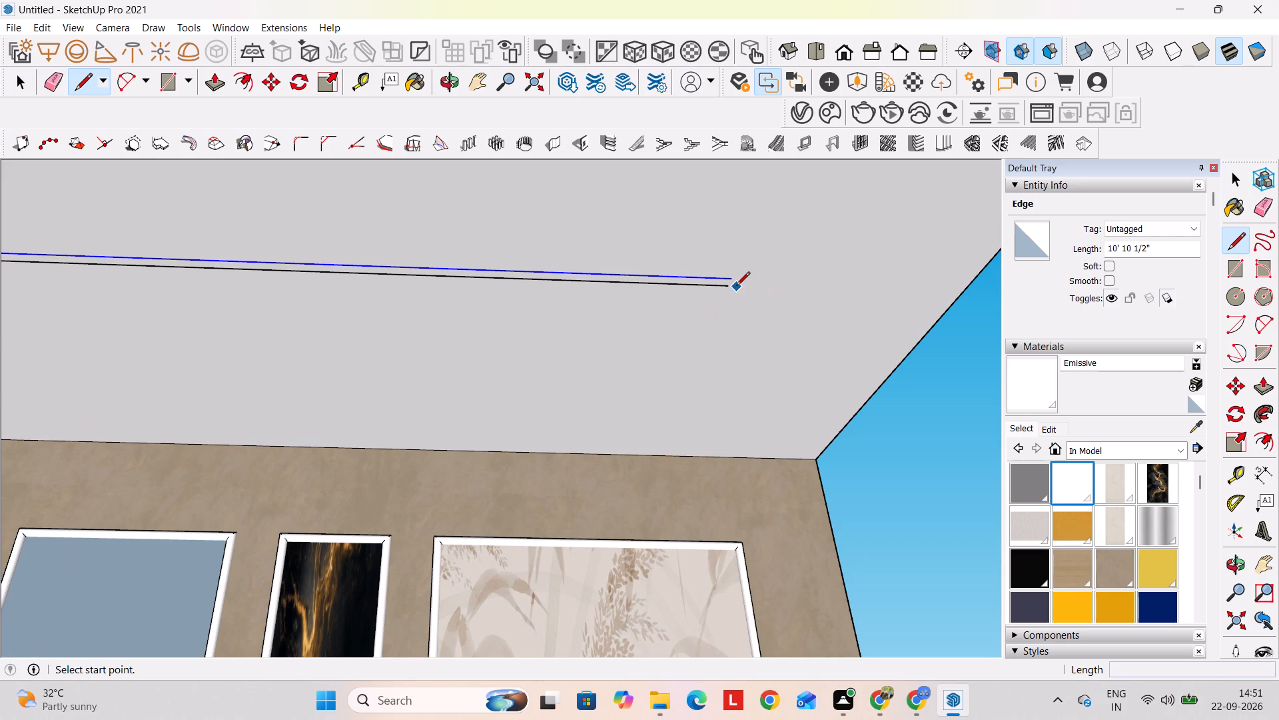
left_click(735, 279)
left_click(730, 291)
scroll(713, 323, "down", 4)
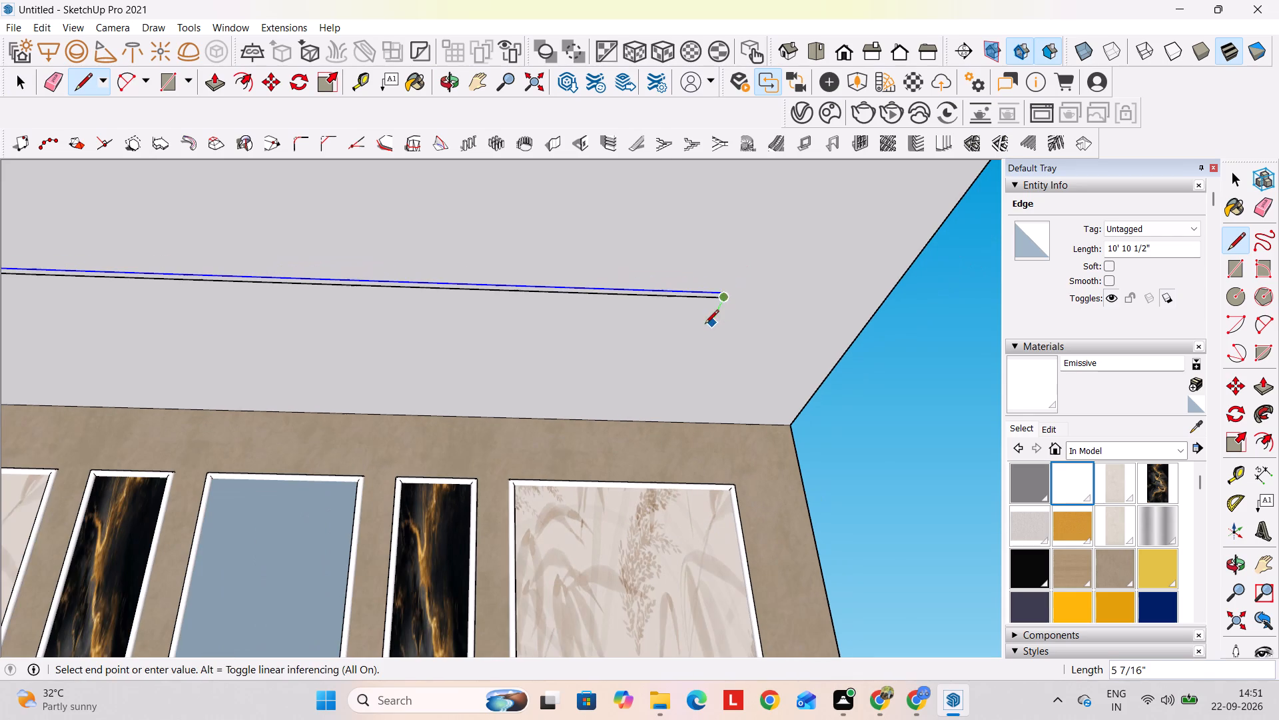
key("space")
scroll(572, 324, "down", 4)
middle_click_drag(532, 319, 1118, 457, "shift")
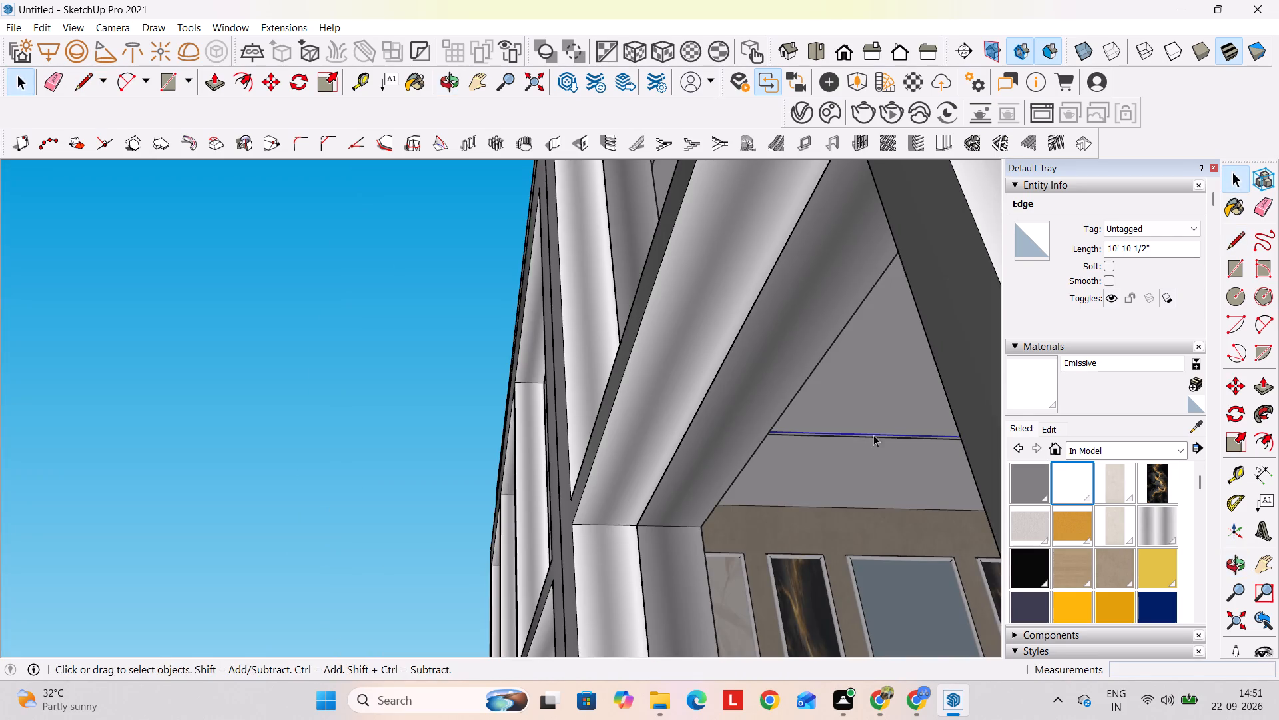
middle_click_drag(873, 435, 198, 394, "shift")
scroll(470, 363, "up", 6)
key("l")
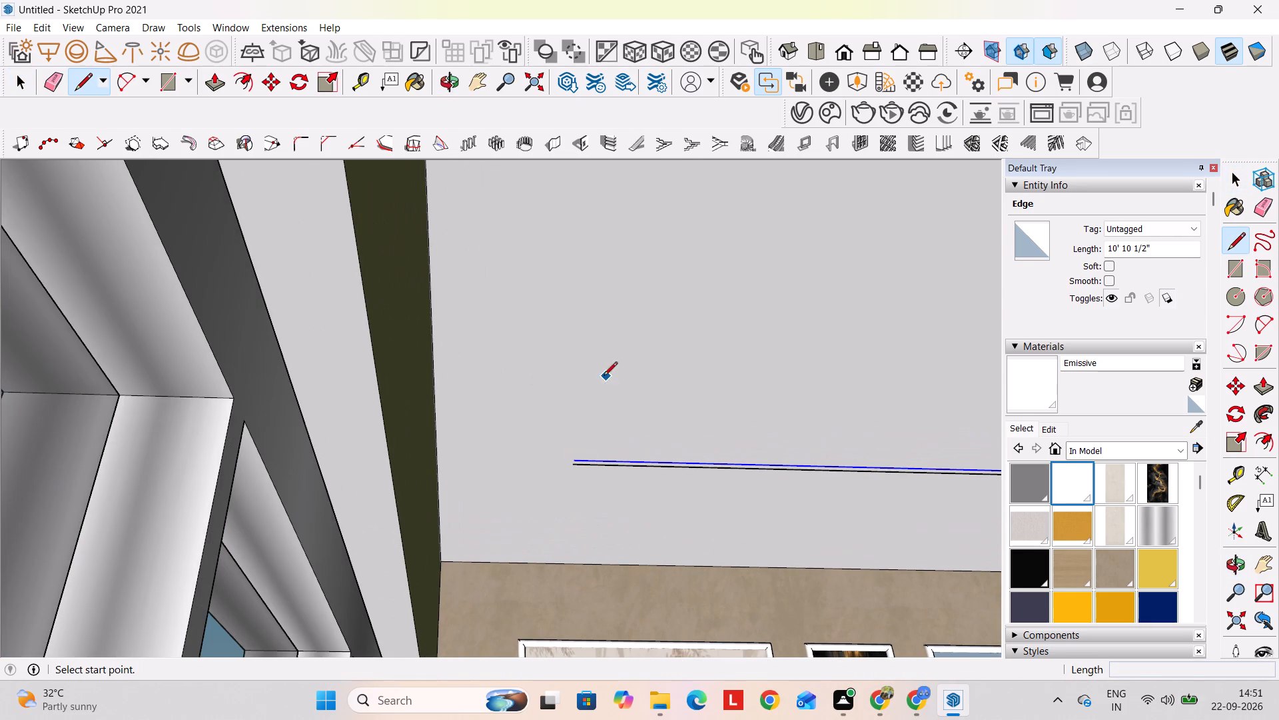
left_click(571, 467)
left_click(579, 453)
key("space")
Push/Pull the narrow ceiling strip about 5/16" down out of the ceiling.
scroll(598, 447, "down", 4)
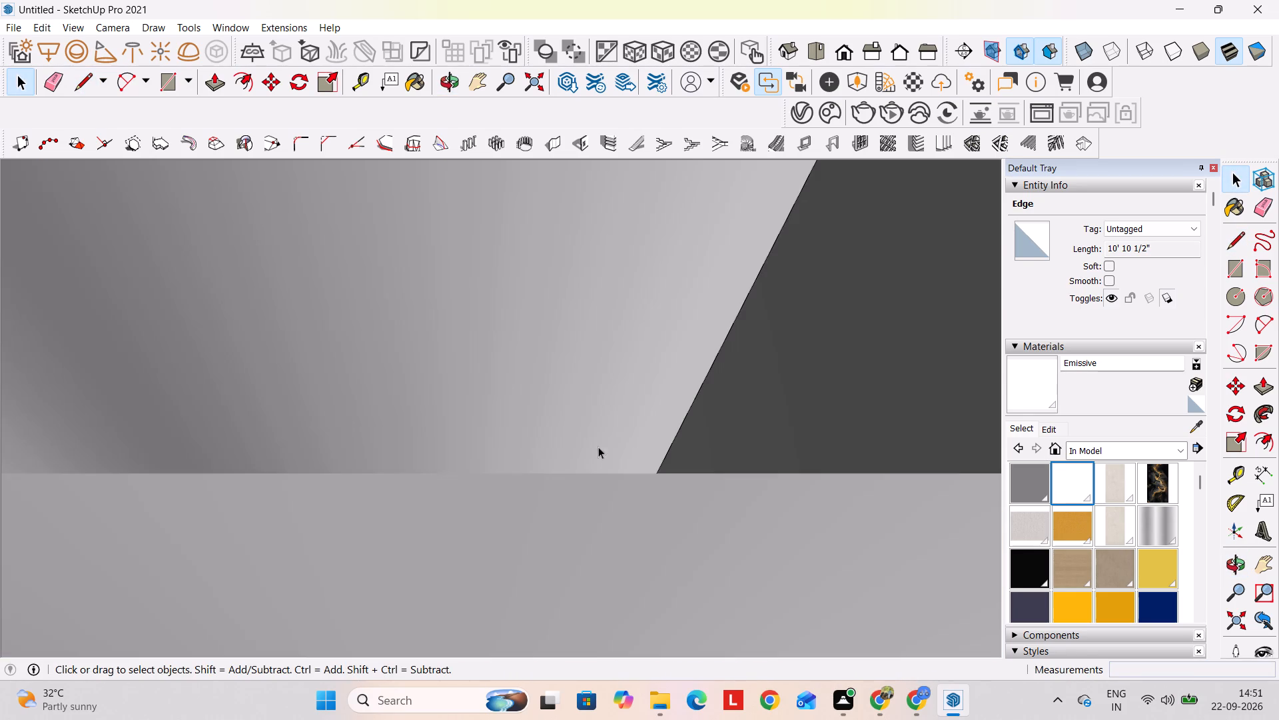
middle_click_drag(800, 438, 175, 449, "shift")
middle_click_drag(693, 477, 81, 429, "shift")
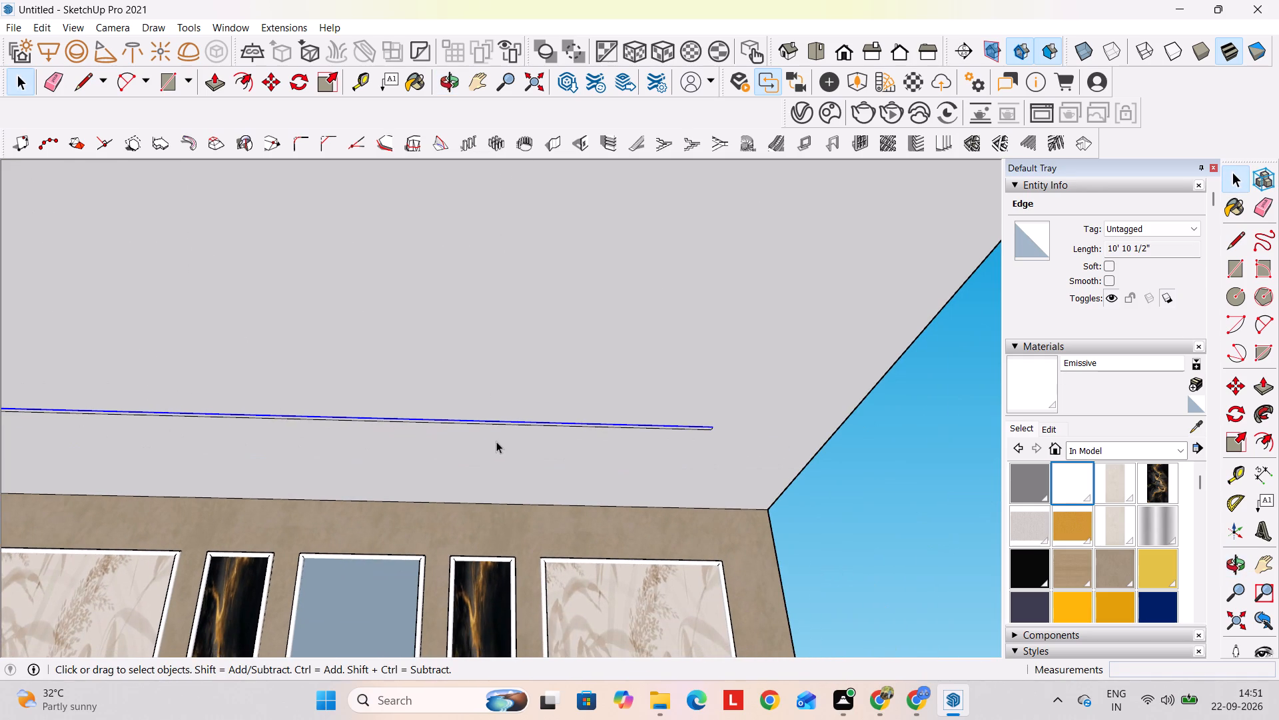
key("p")
scroll(598, 437, "up", 11)
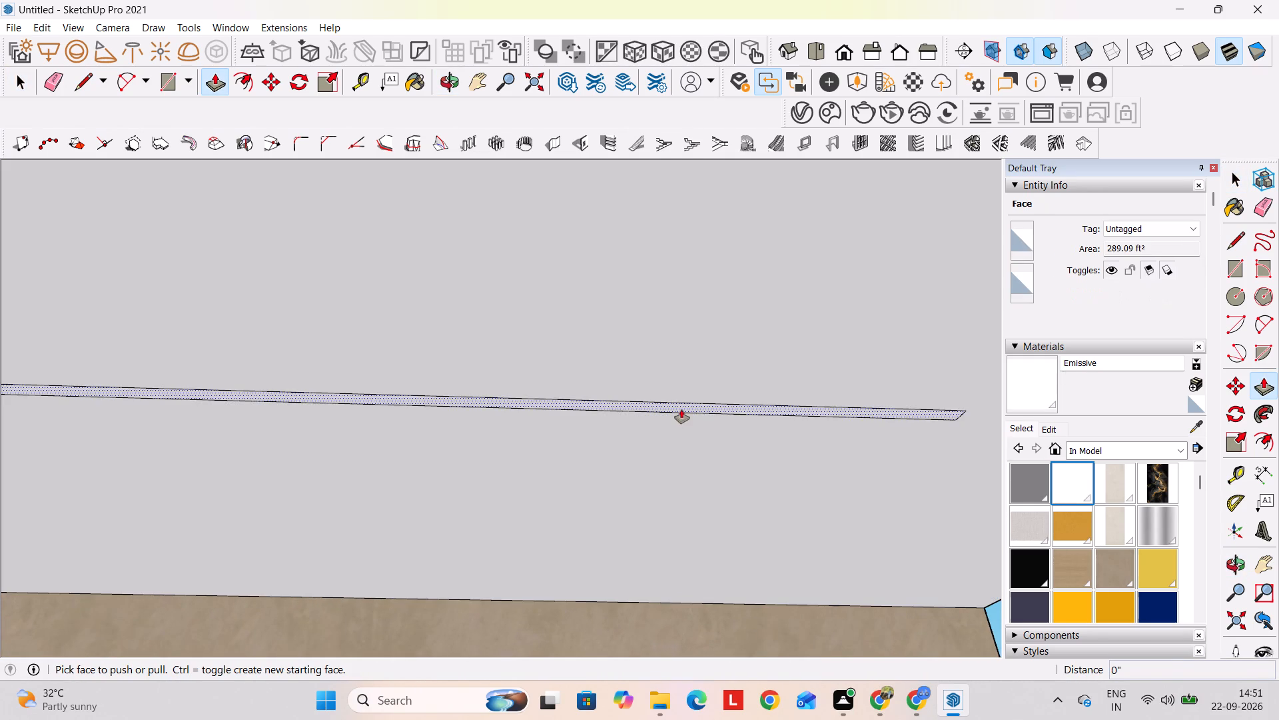
left_click(681, 409)
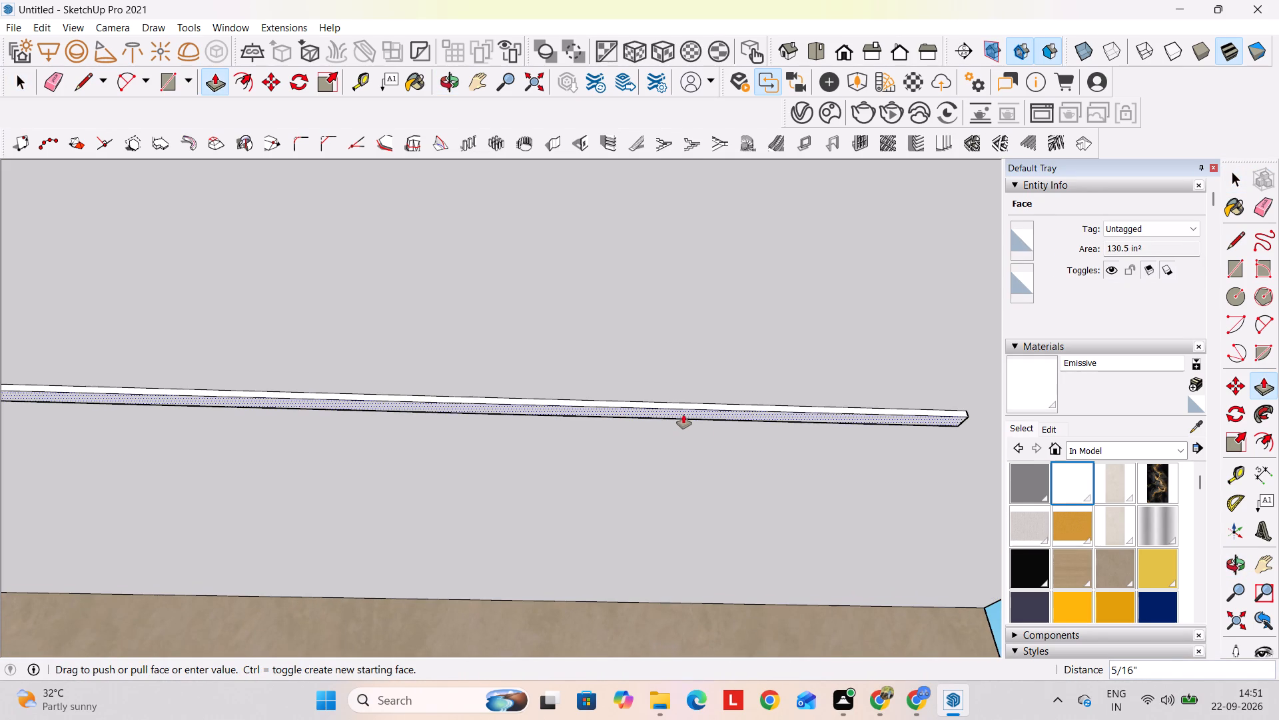
left_click(684, 412)
key("space")
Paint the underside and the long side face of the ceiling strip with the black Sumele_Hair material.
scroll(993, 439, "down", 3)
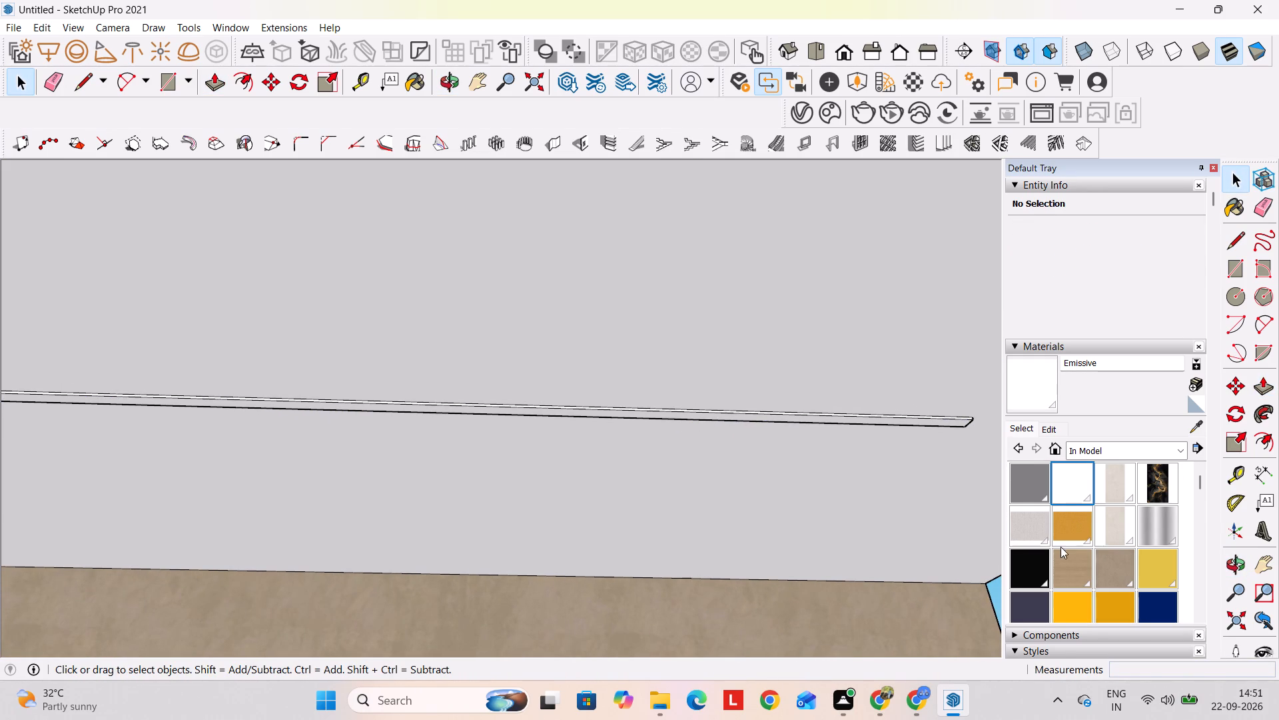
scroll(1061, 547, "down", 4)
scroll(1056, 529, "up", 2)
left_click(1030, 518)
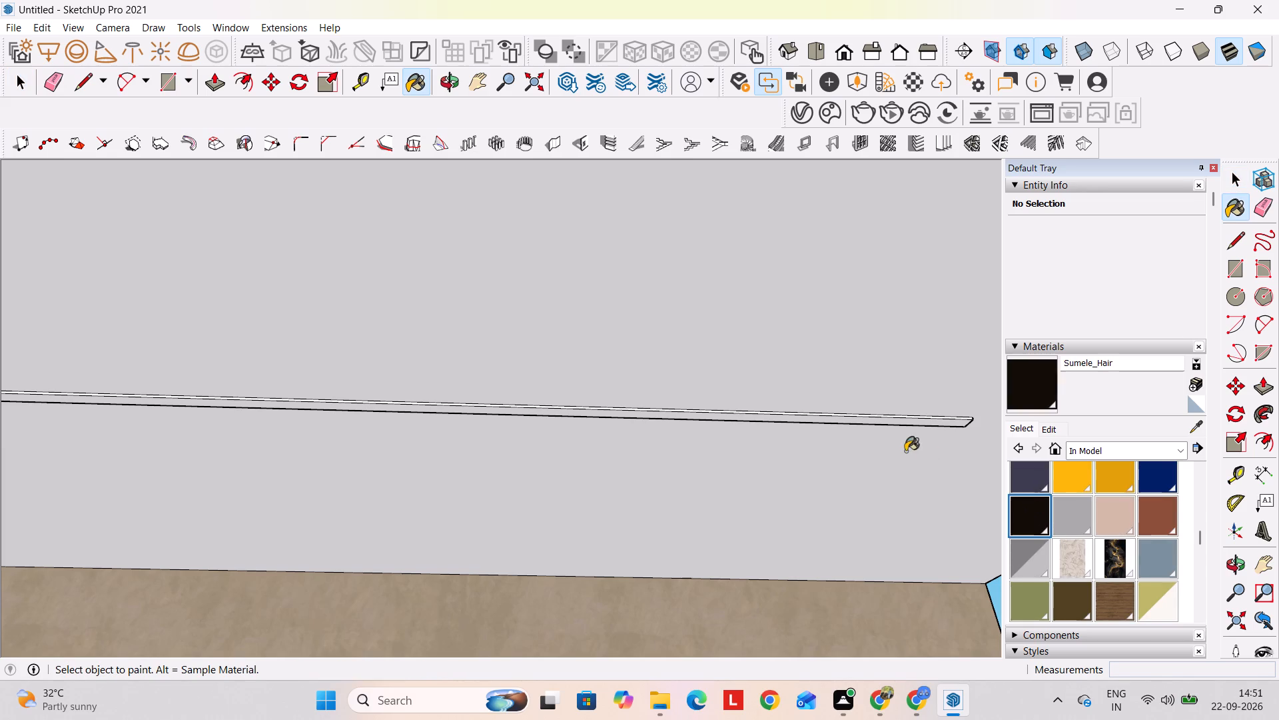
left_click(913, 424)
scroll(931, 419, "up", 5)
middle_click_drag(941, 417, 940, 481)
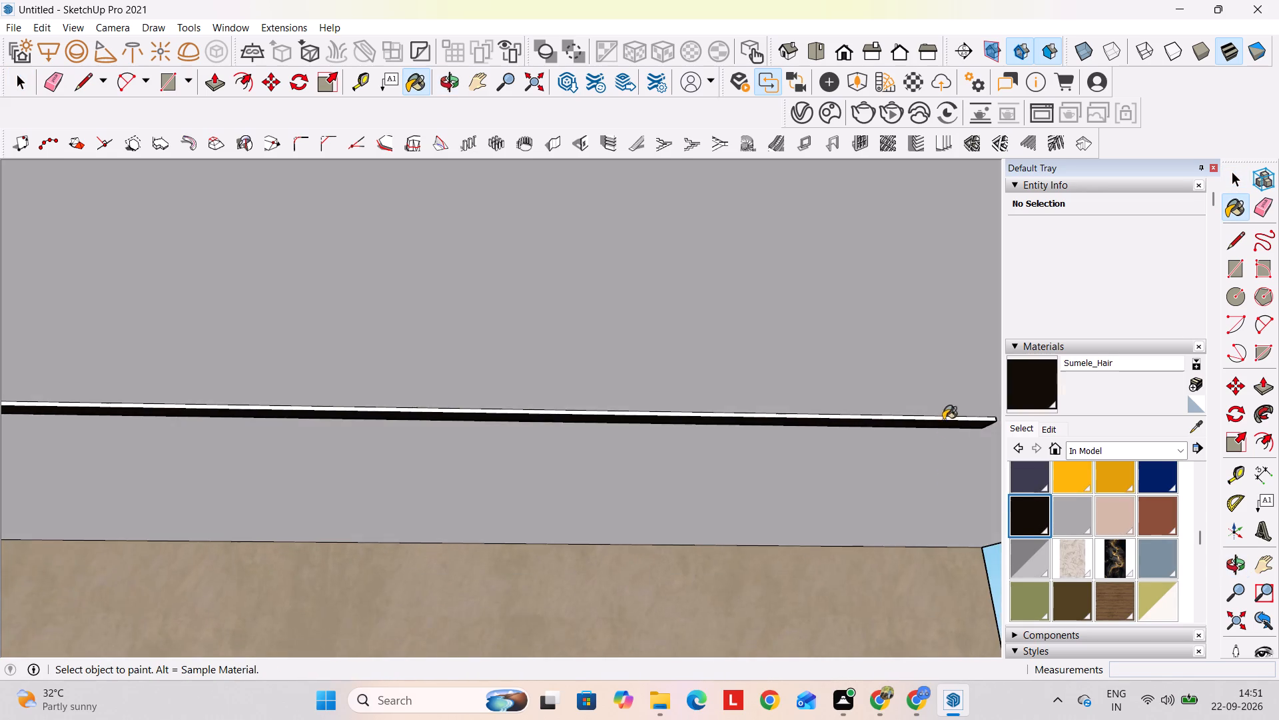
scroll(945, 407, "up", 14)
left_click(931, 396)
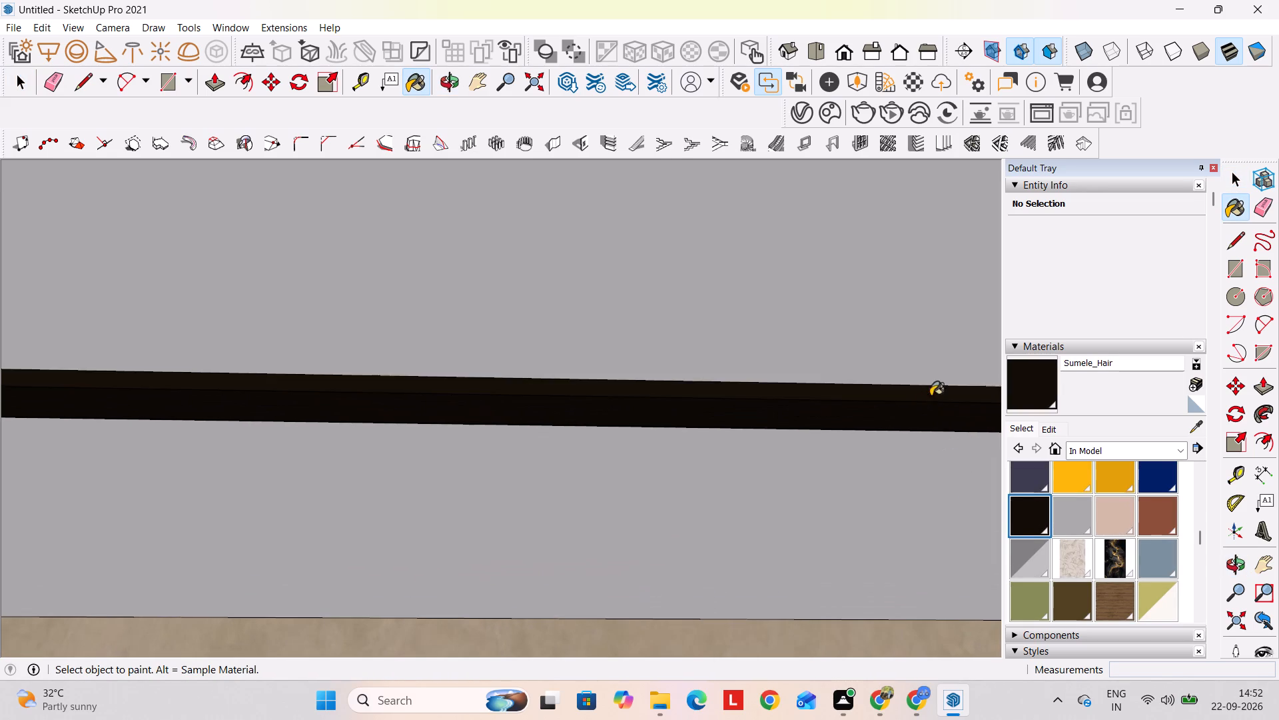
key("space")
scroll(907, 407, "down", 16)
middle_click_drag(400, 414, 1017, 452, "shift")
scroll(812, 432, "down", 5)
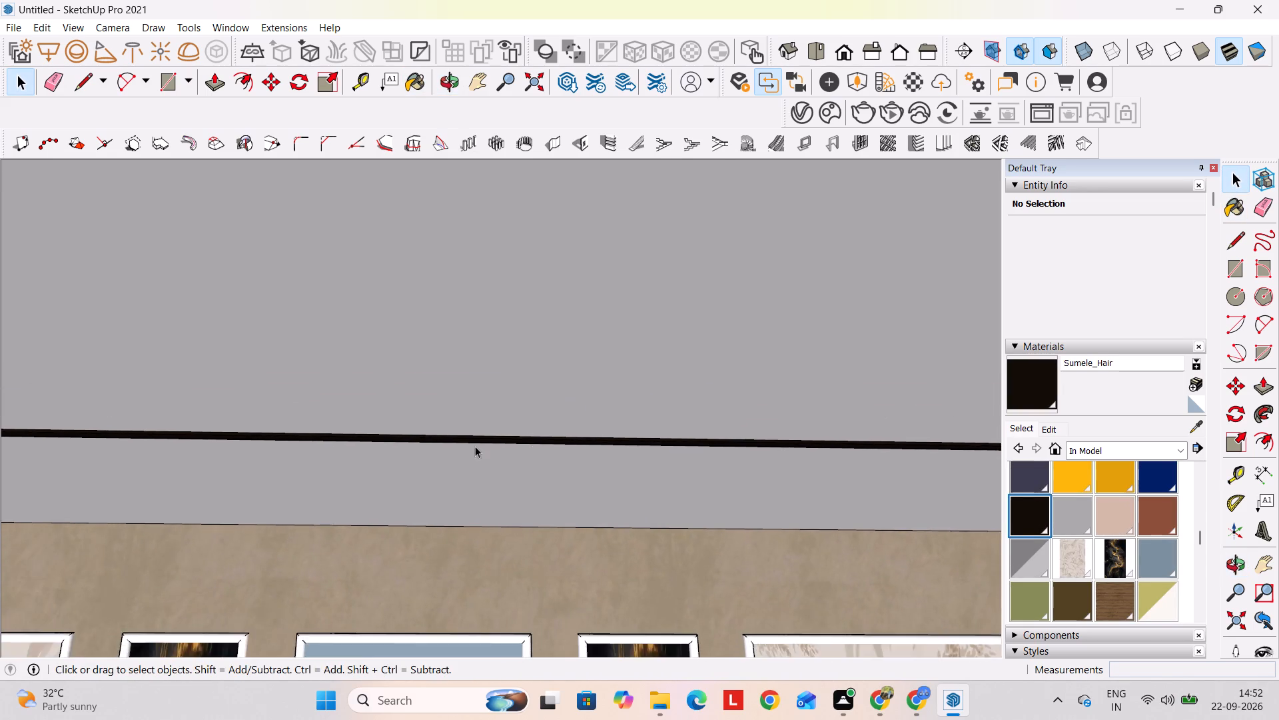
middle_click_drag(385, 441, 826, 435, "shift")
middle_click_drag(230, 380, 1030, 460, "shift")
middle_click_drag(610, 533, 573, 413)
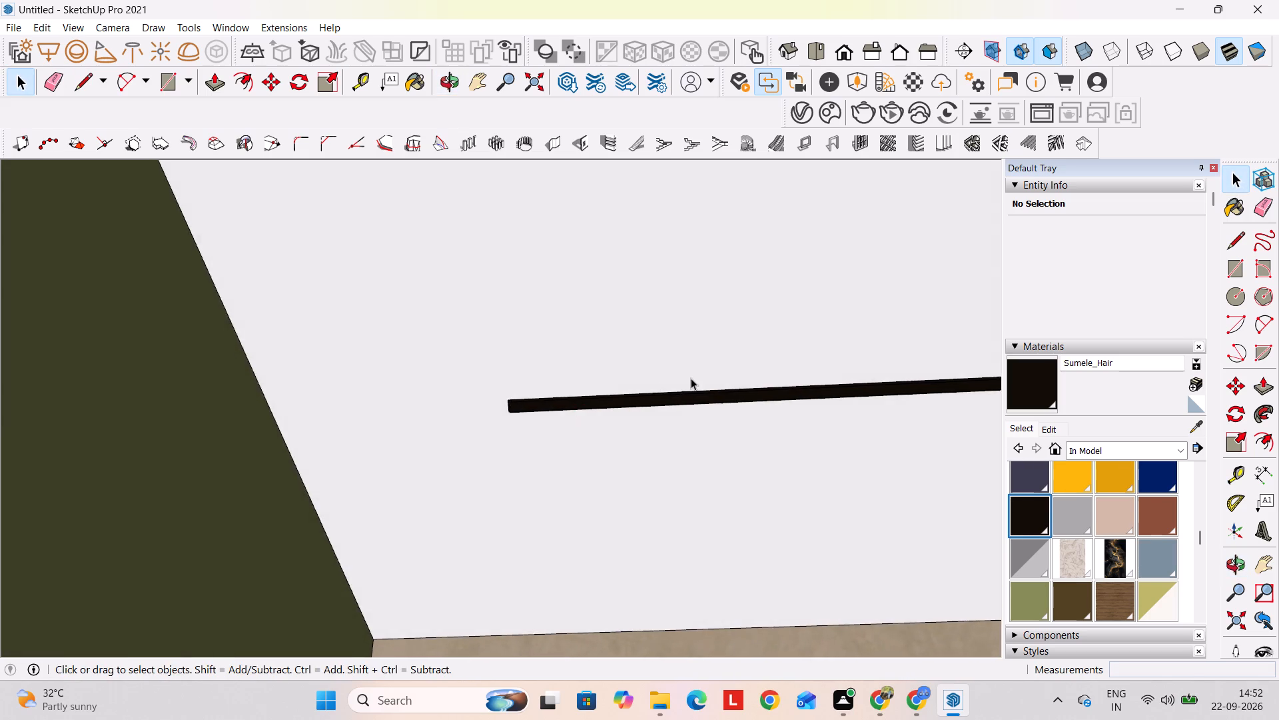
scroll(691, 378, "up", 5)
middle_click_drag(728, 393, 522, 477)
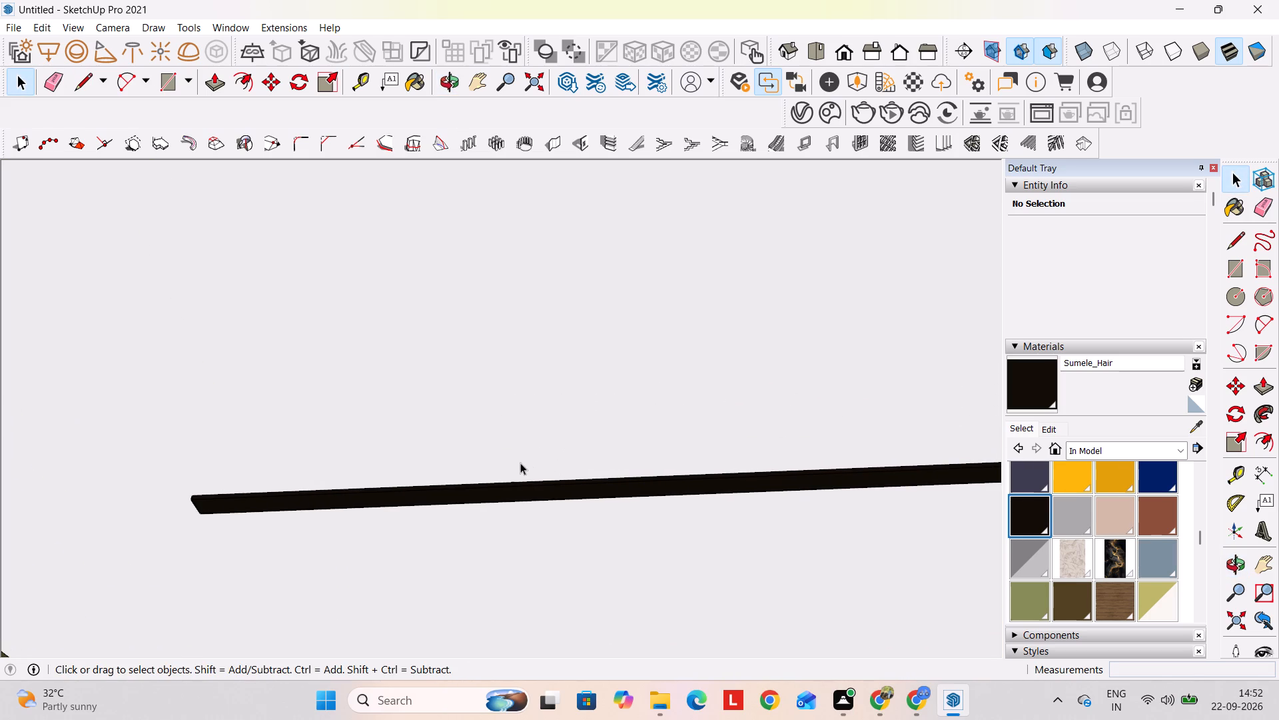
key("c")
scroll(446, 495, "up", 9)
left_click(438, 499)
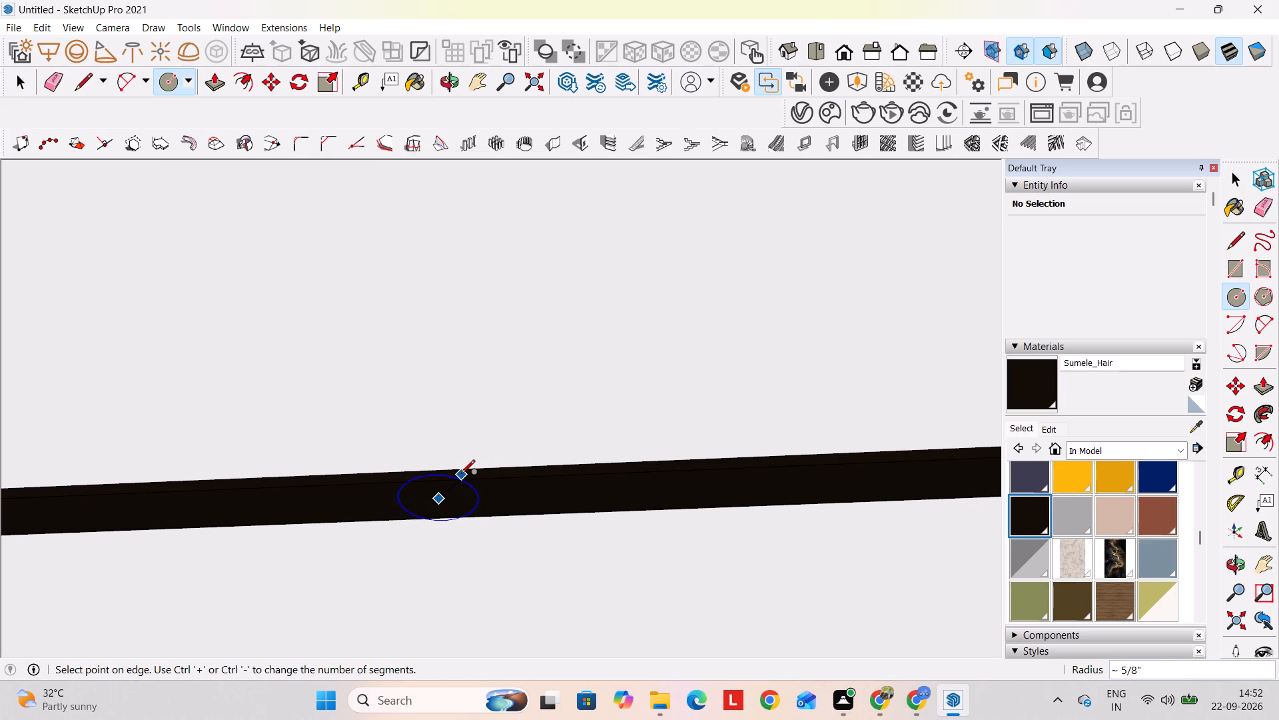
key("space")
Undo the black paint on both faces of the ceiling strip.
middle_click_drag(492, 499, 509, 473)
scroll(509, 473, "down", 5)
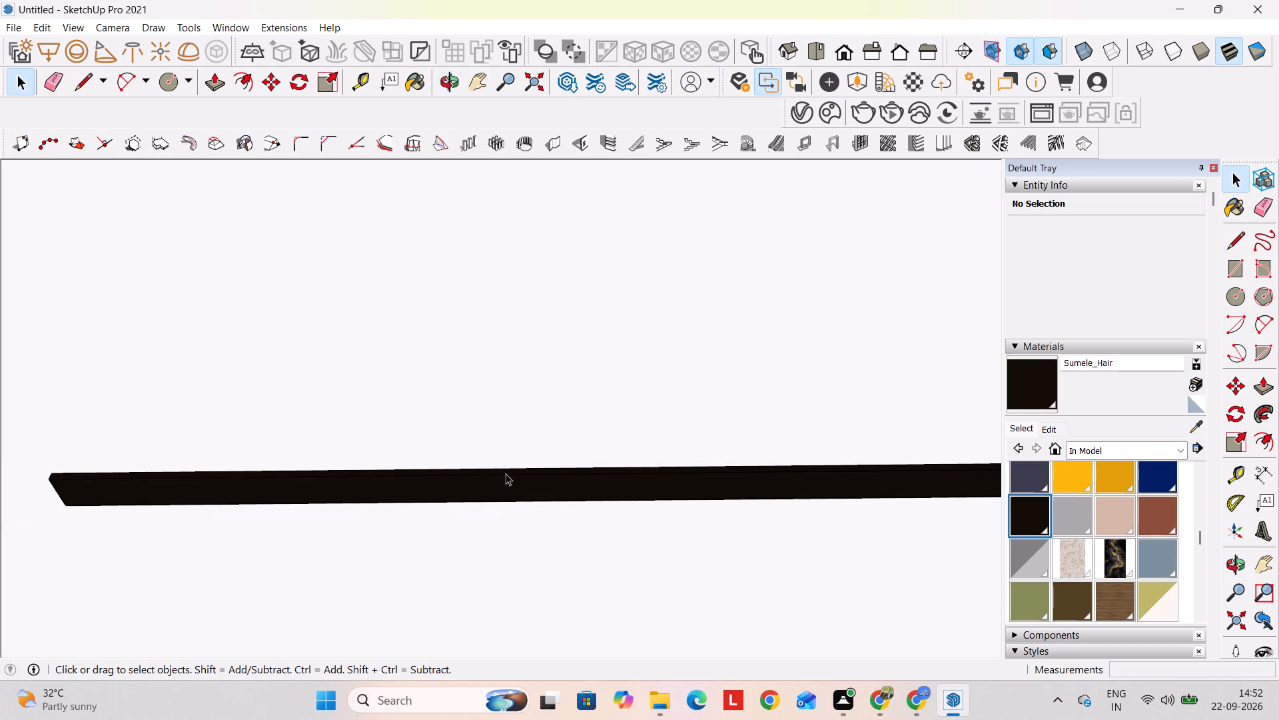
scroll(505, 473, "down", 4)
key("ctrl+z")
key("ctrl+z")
Draw a lengthwise centre line on the strip's underside, joining the midpoints of its two short ends.
key("l")
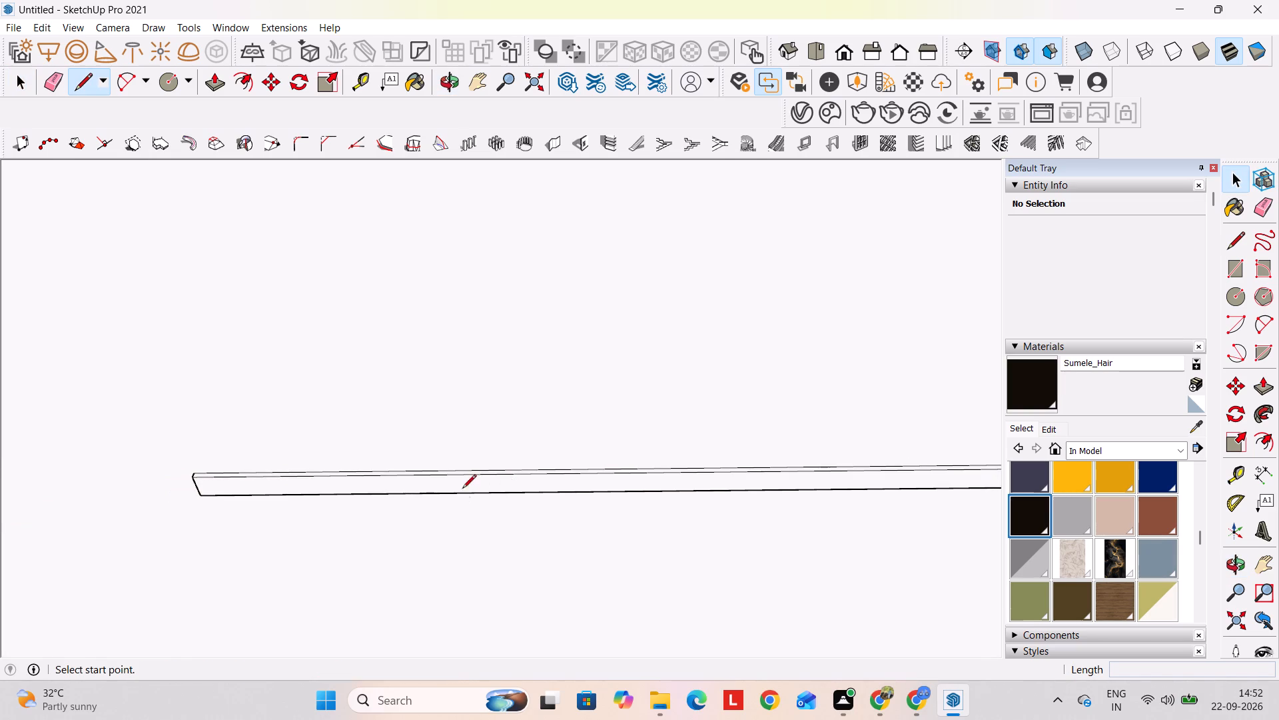
scroll(198, 487, "up", 5)
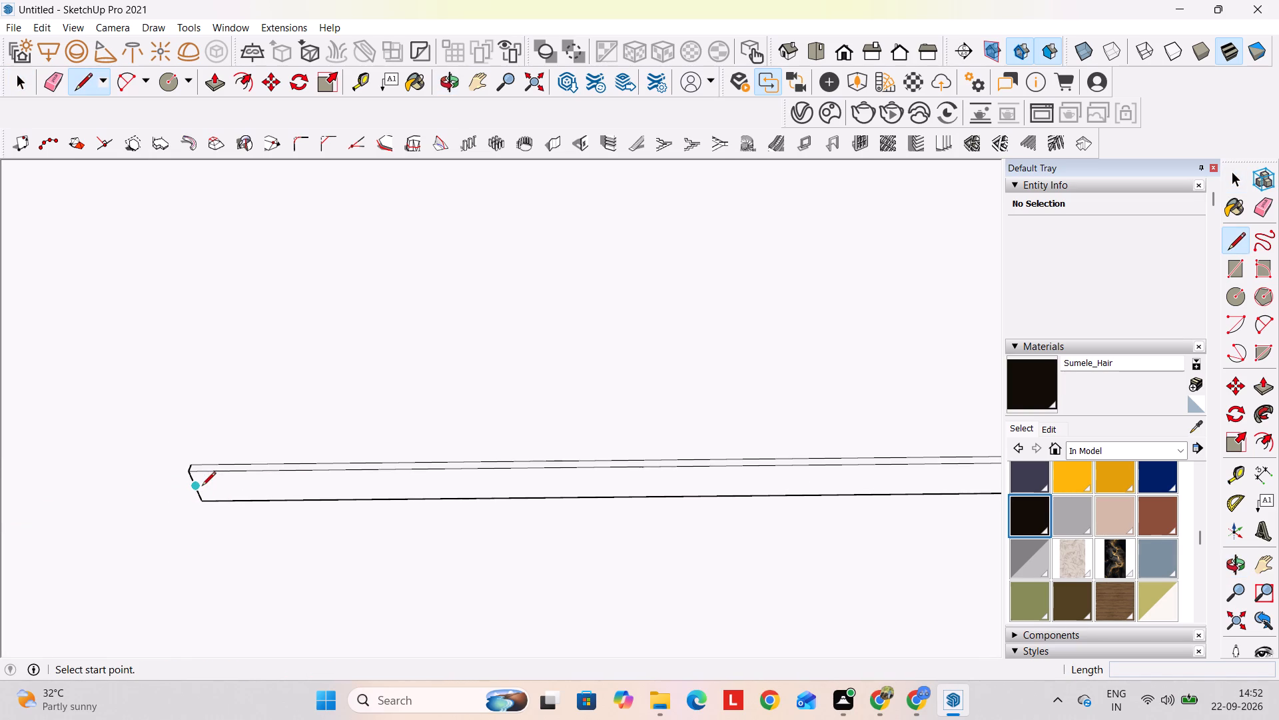
left_click(200, 487)
scroll(469, 505, "down", 4)
scroll(680, 517, "down", 3)
middle_click_drag(837, 503, 772, 494, "shift")
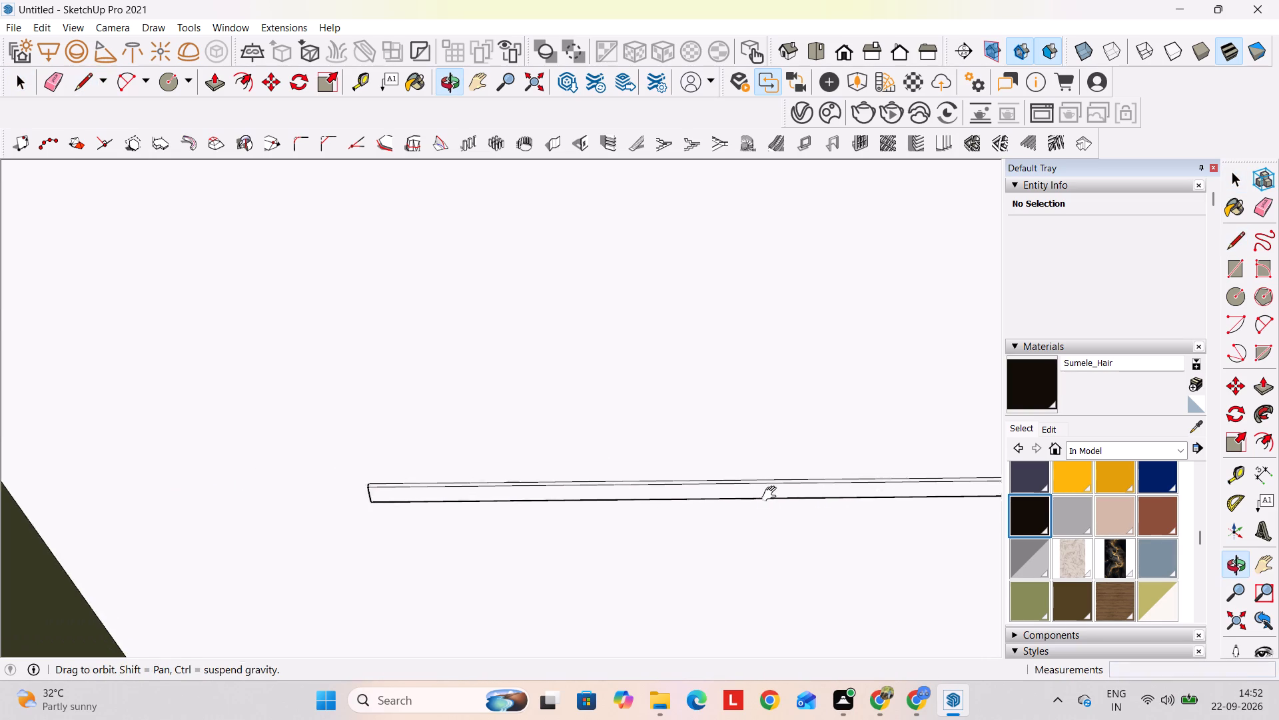
middle_click_drag(772, 494, 0, 379, "shift")
scroll(600, 395, "down", 4)
middle_click_drag(853, 397, 0, 402, "shift")
middle_click_drag(915, 422, 92, 413)
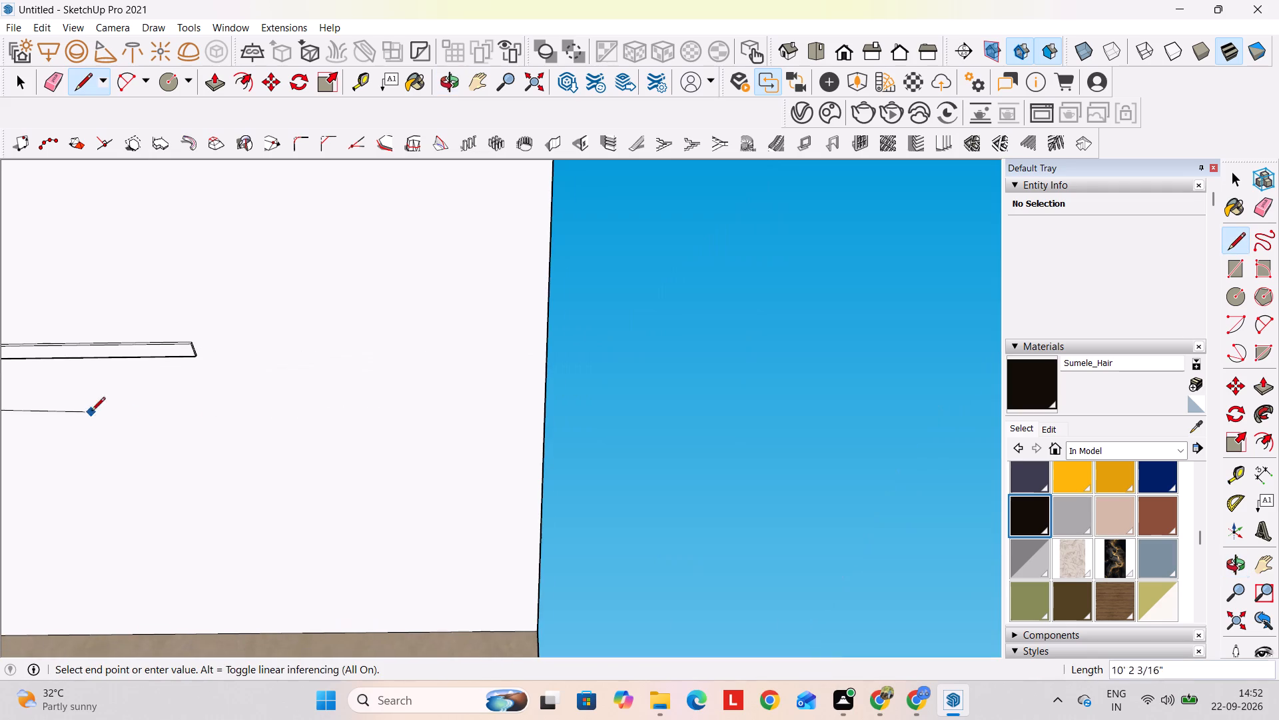
scroll(173, 351, "up", 11)
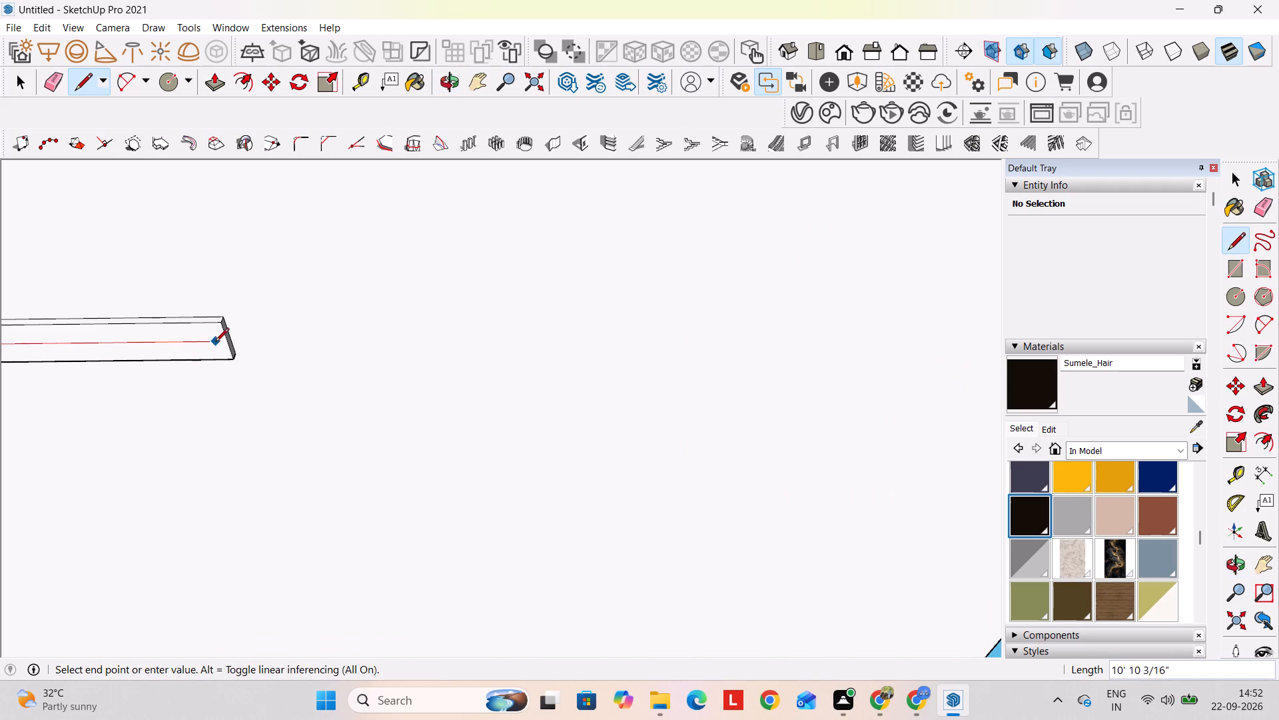
left_click(226, 340)
key("space")
Draw a 1" line straight across the strip's underside near one end, crossing the centre line.
scroll(196, 353, "down", 4)
middle_click_drag(194, 353, 1039, 460, "shift")
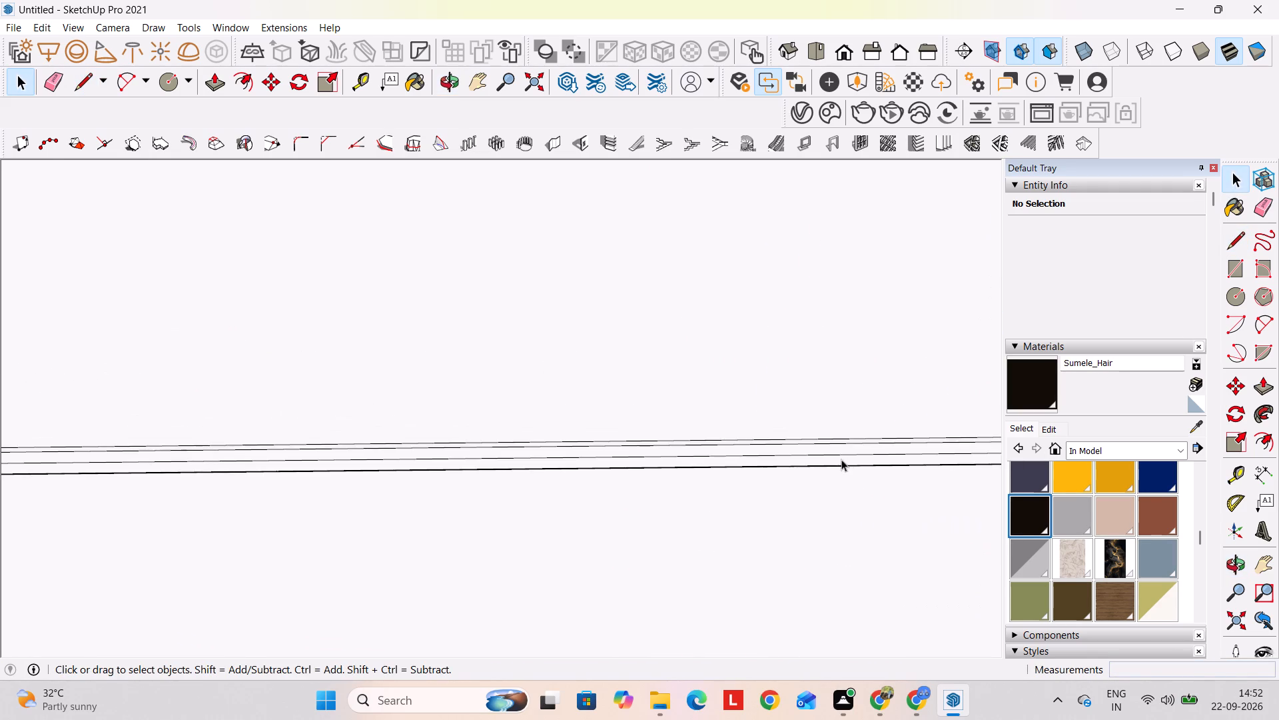
scroll(840, 459, "down", 4)
scroll(635, 465, "down", 8)
scroll(727, 452, "up", 5)
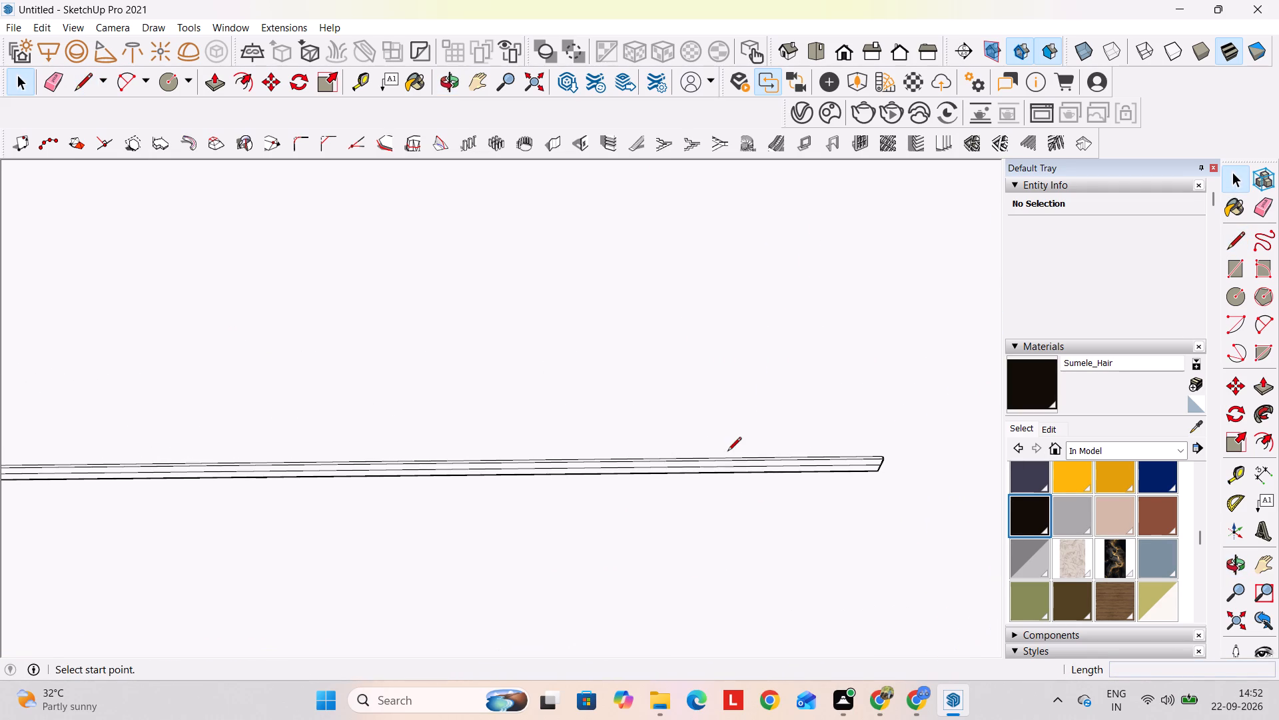
key("l")
left_click(726, 462)
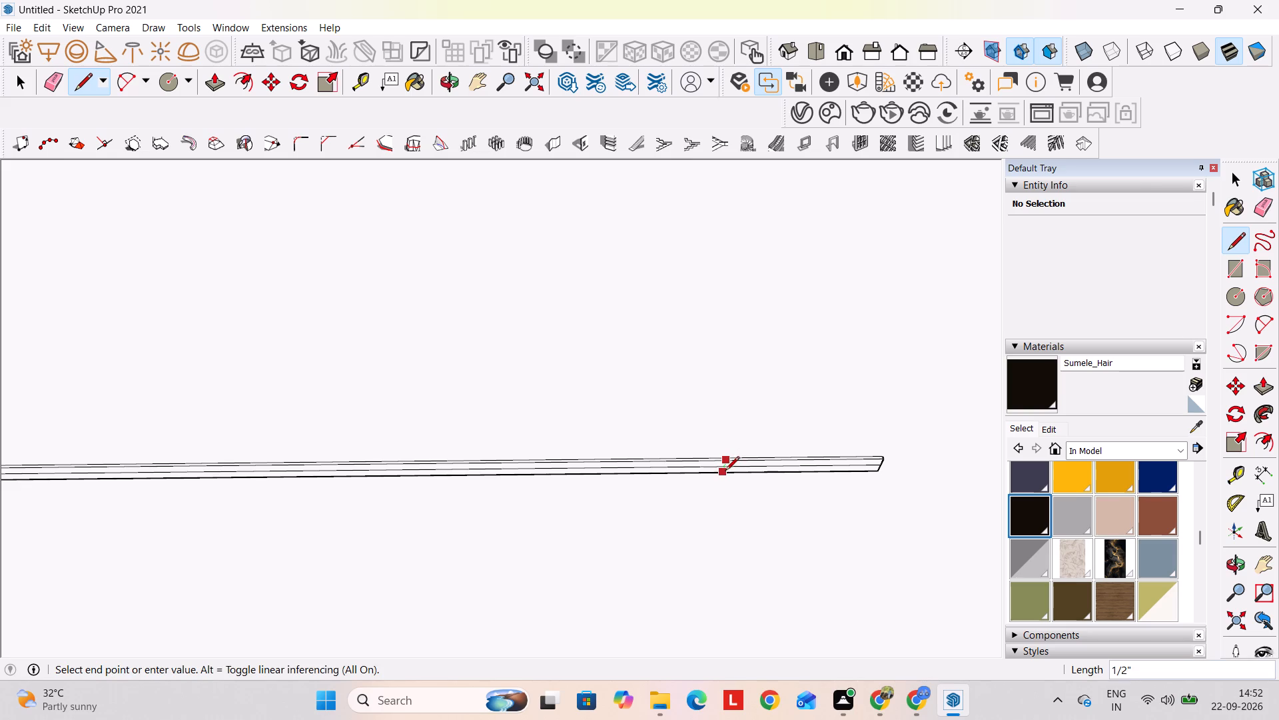
left_click(725, 475)
key("space")
Copy the cross line along the strip at 2" spacing as an array of four copies (X4).
scroll(729, 465, "up", 18)
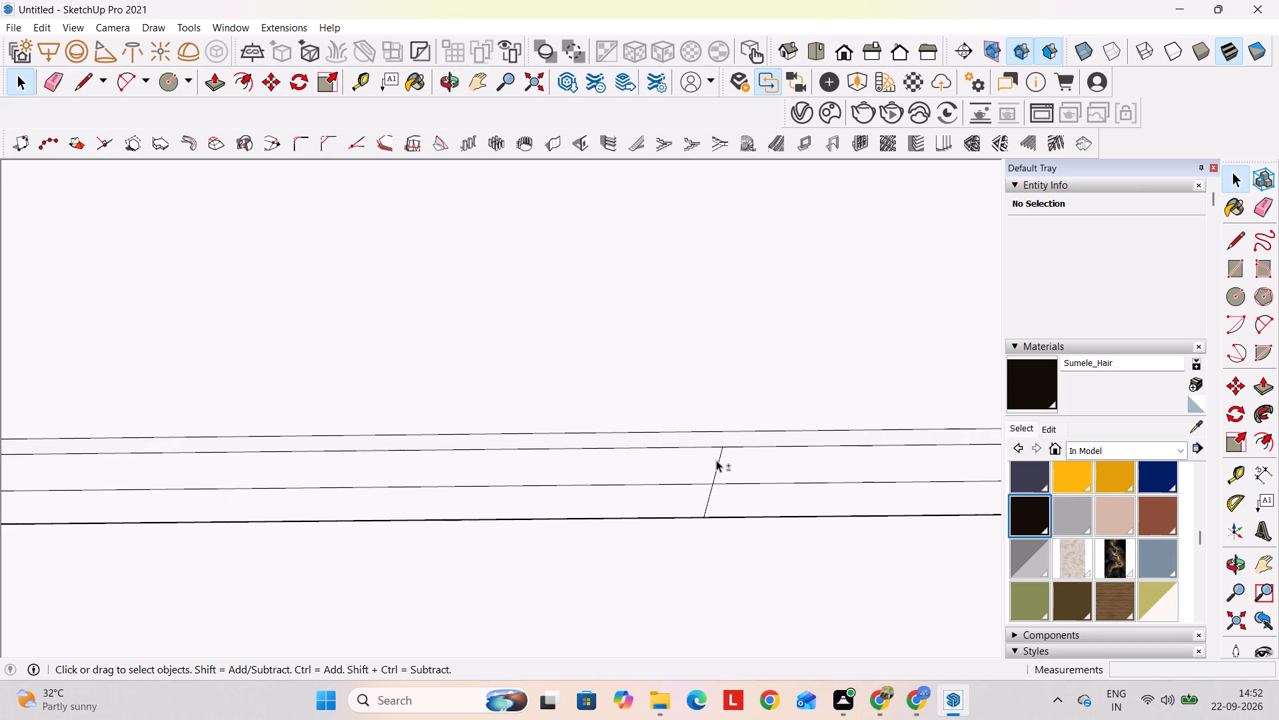
left_click(717, 463, "shift")
left_click(710, 494, "shift")
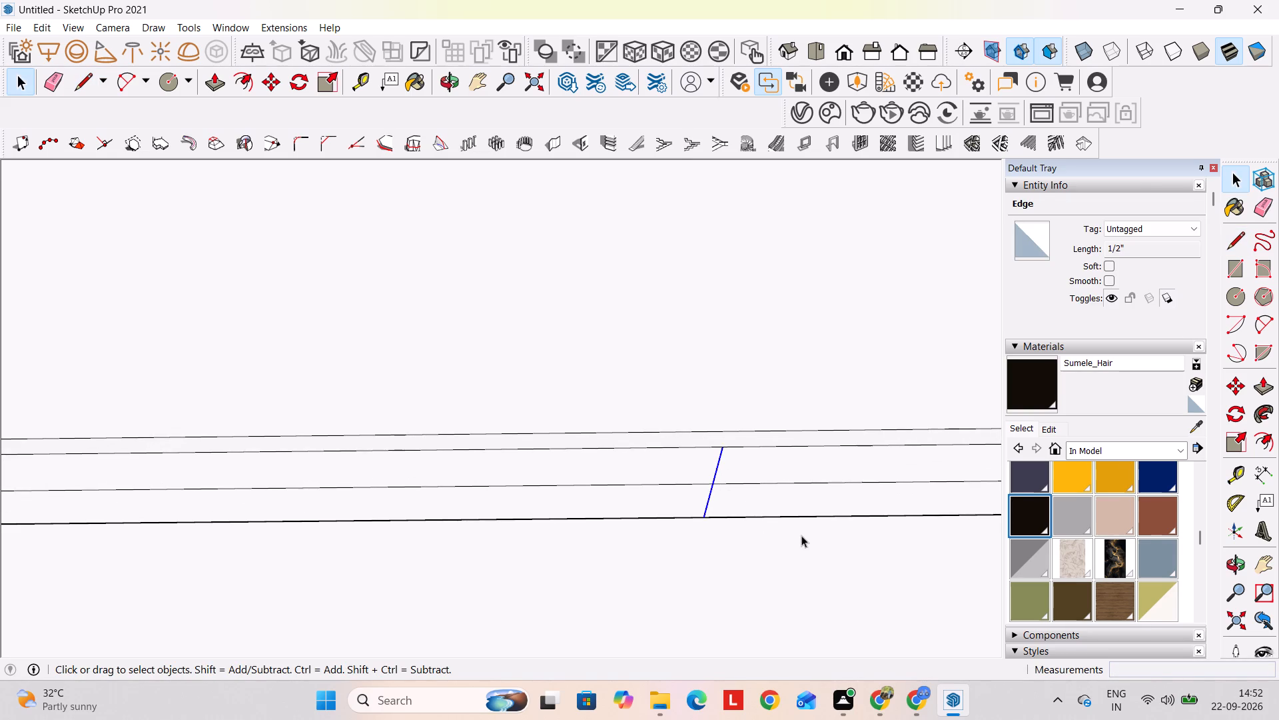
key("m")
left_click(725, 449)
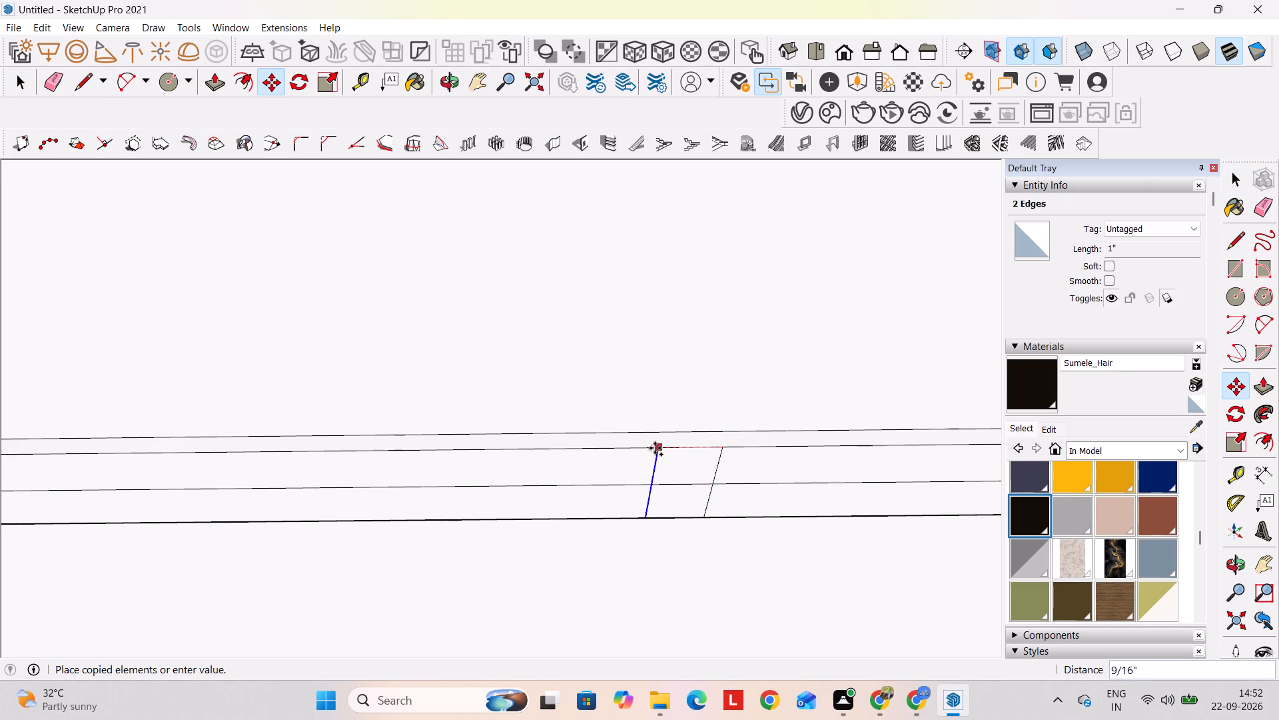
type("2\"")
key("Return")
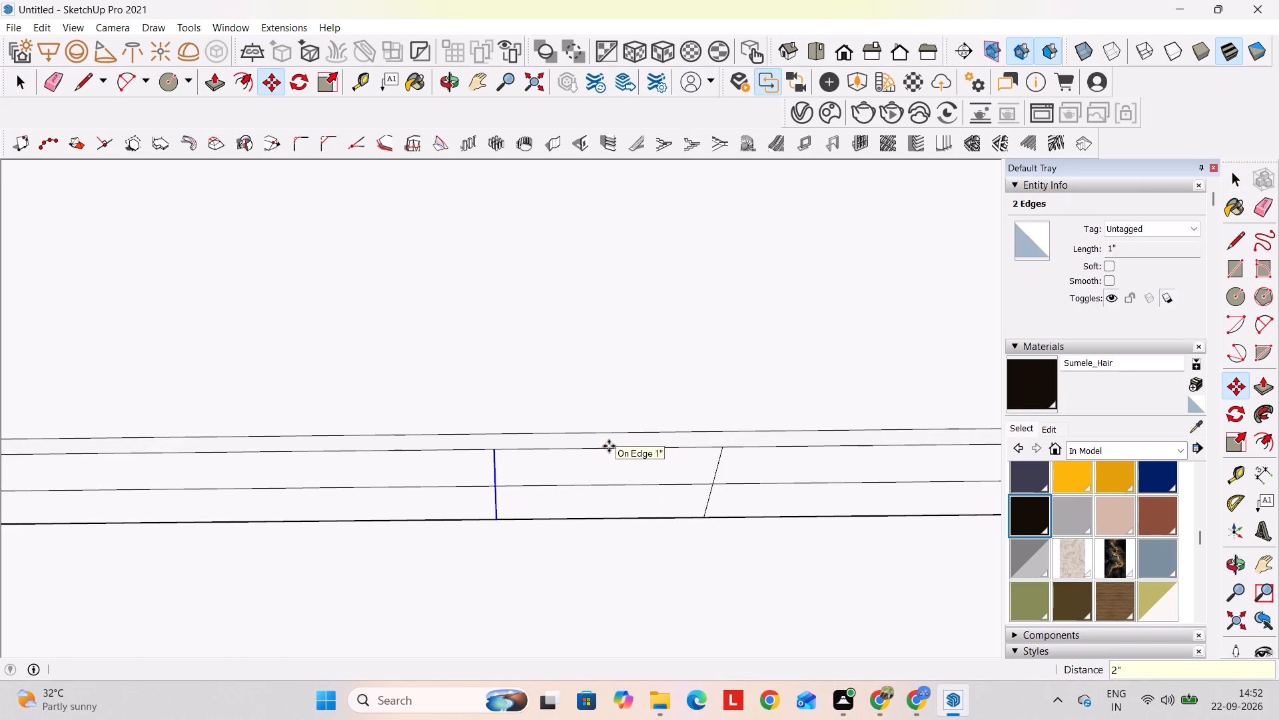
type("X4")
key("Return")
key("space")
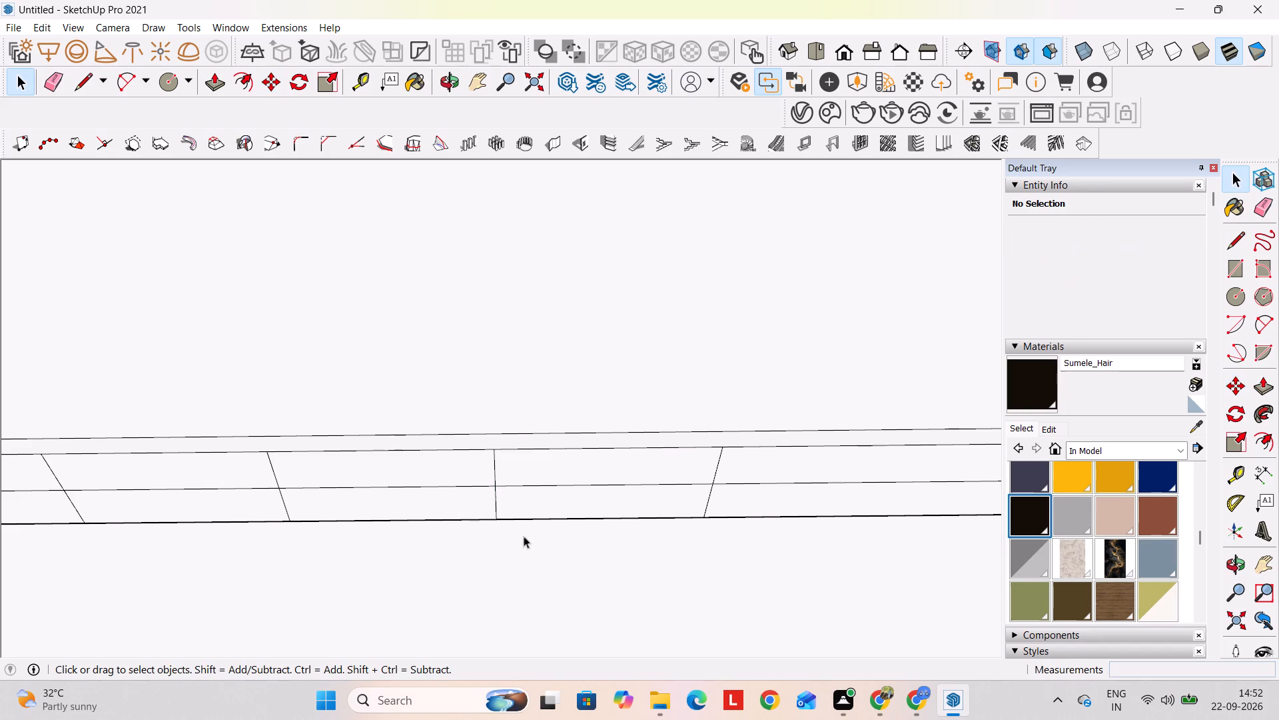
Draw a circle of 1/2" radius at the centre-line crossing of each of the first four cross lines.
key("x")
key("c")
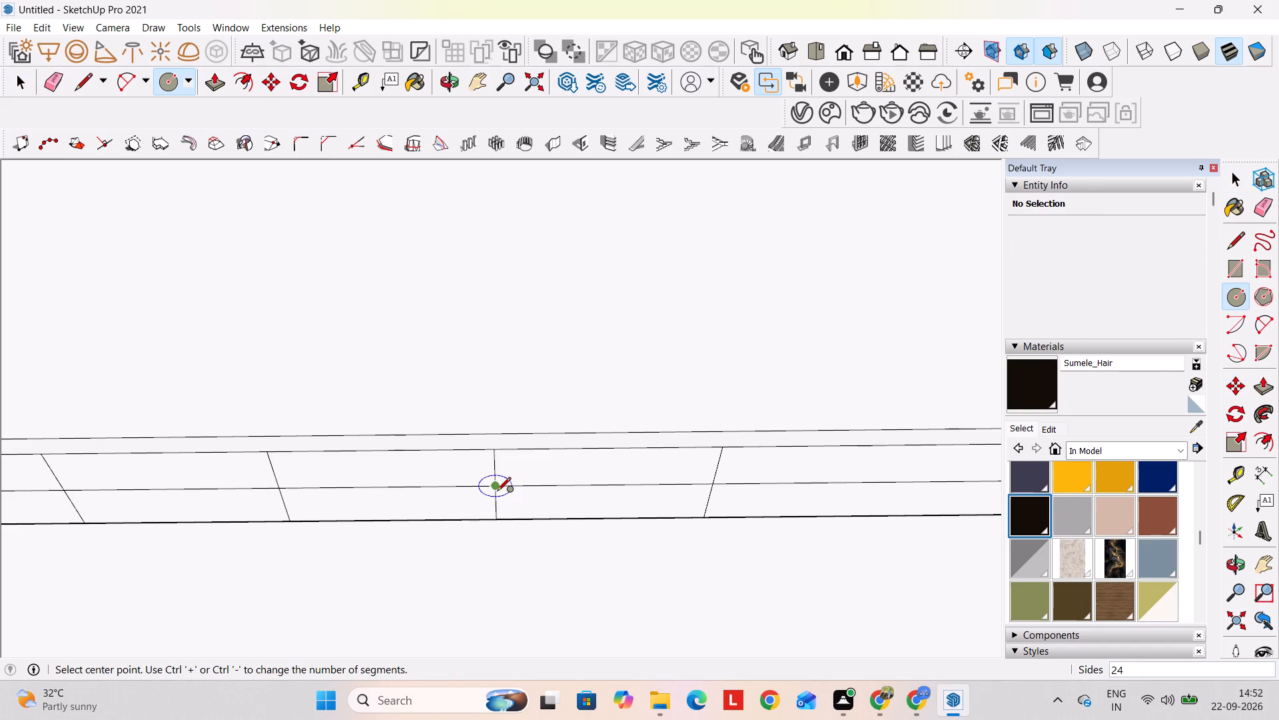
left_click(497, 492)
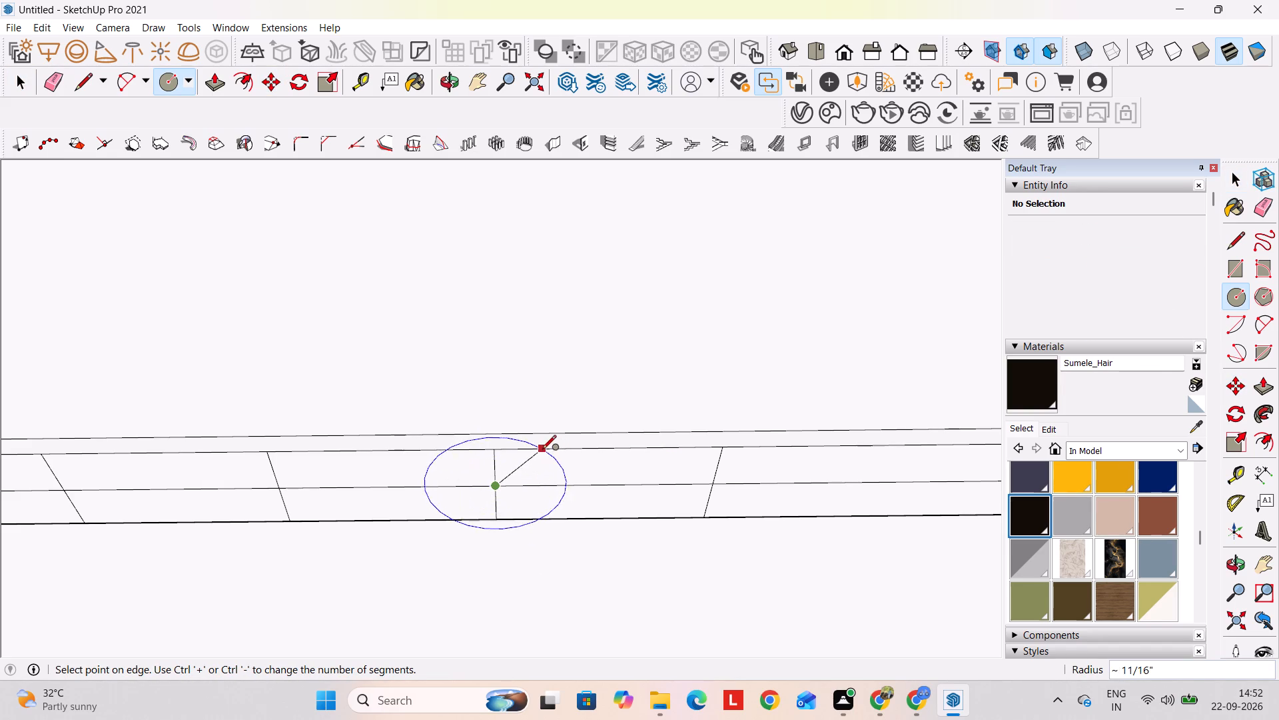
left_click(495, 456)
key("space")
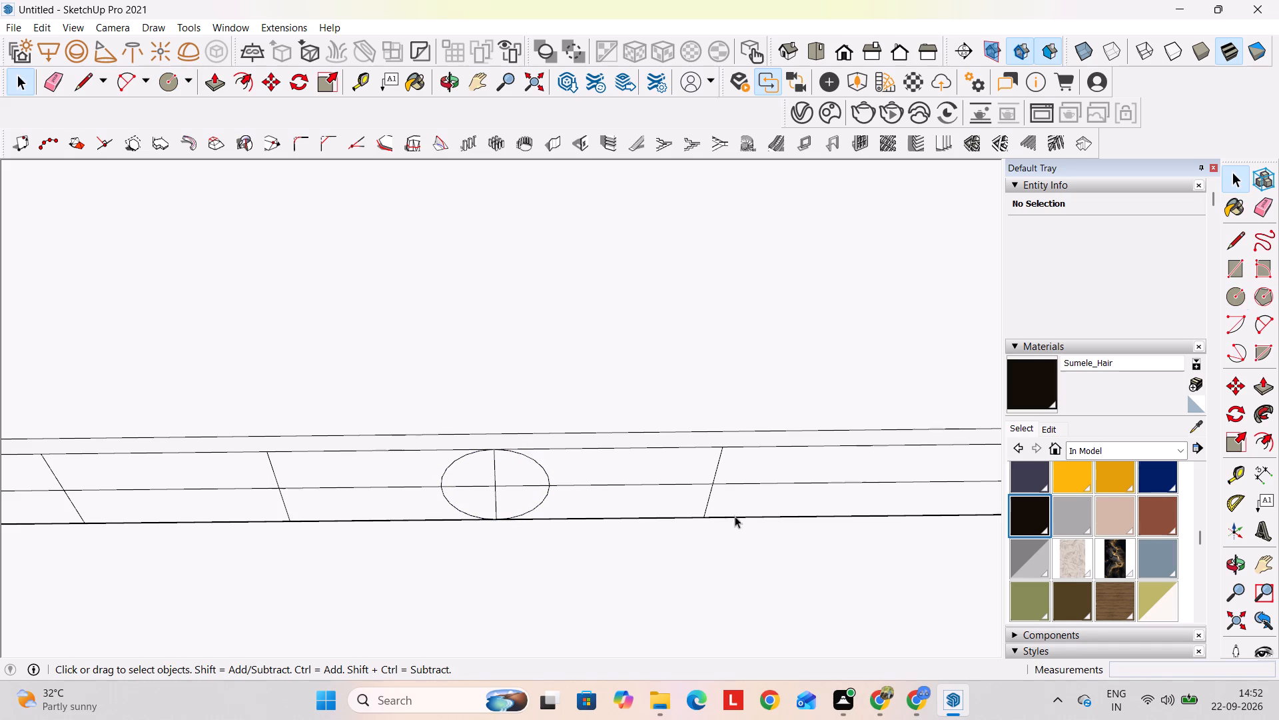
key("c")
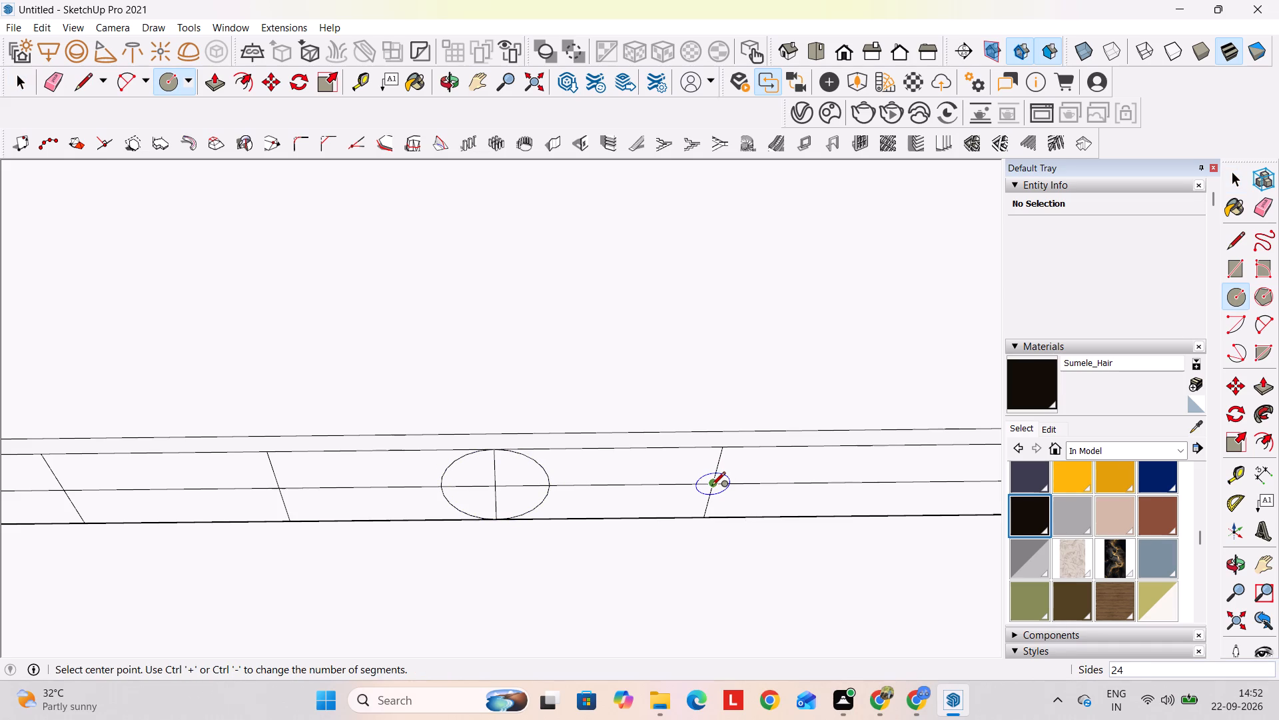
left_click(711, 487)
left_click(721, 445)
key("space")
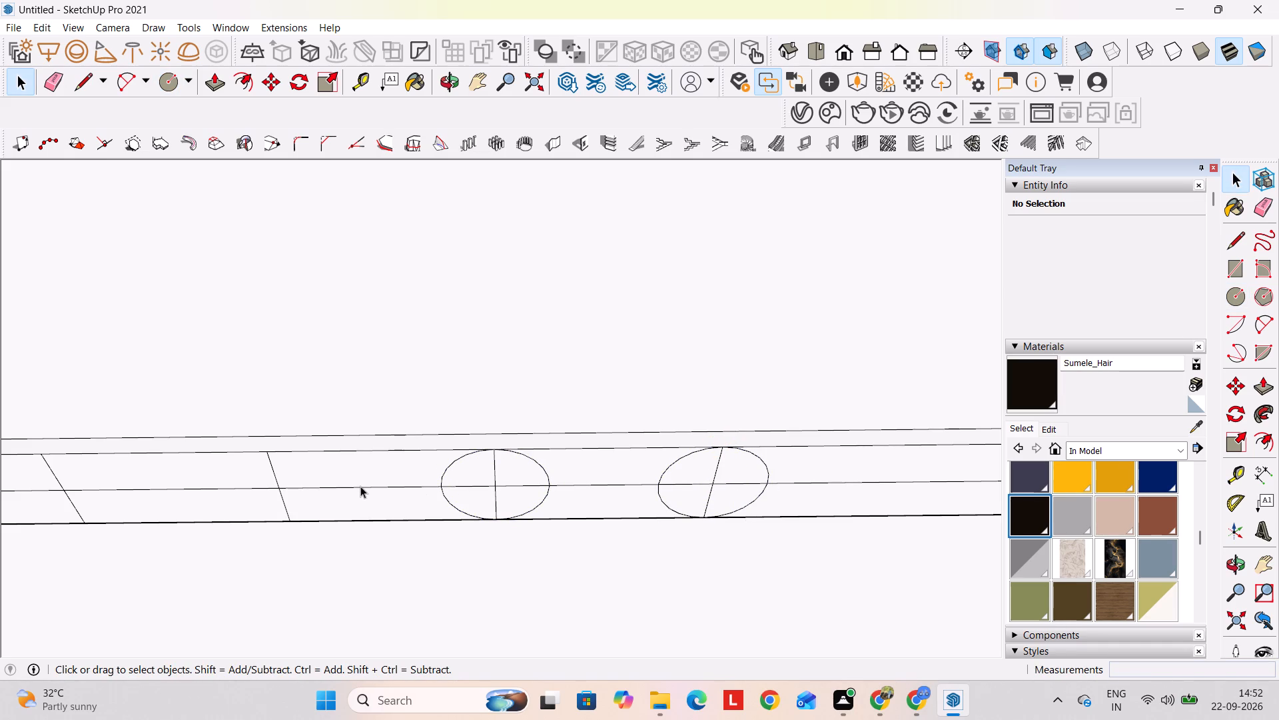
key("c")
left_click(281, 490)
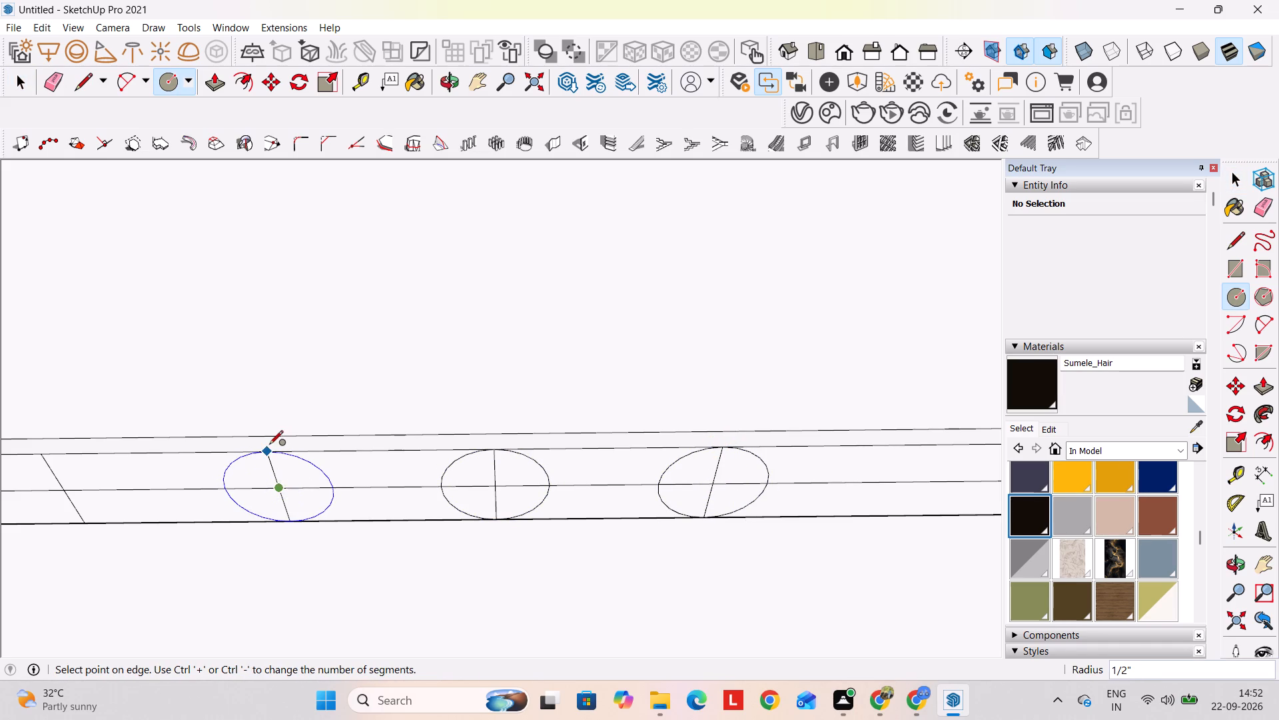
left_click(262, 447)
left_click(61, 496)
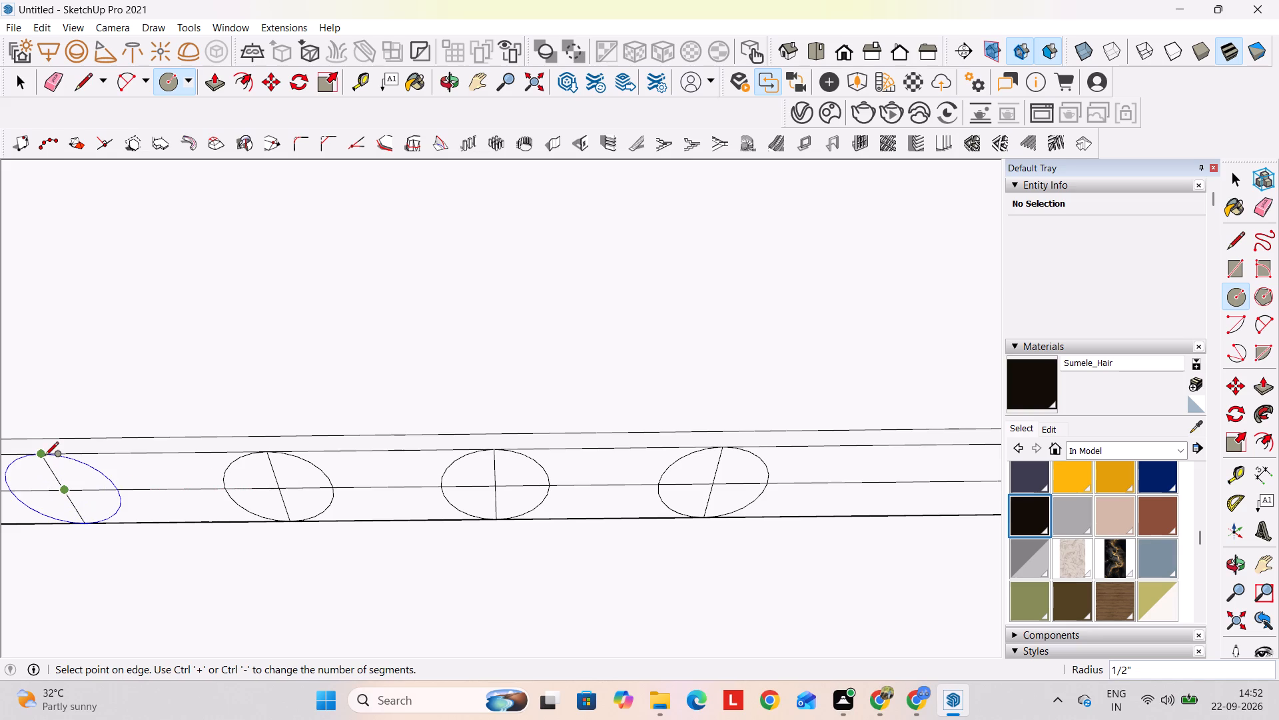
left_click(44, 457)
key("space")
Draw a circle of about 1/2" radius centred where the fifth cross line meets the strip's centre line.
scroll(174, 471, "down", 3)
middle_click_drag(176, 471, 657, 496, "shift")
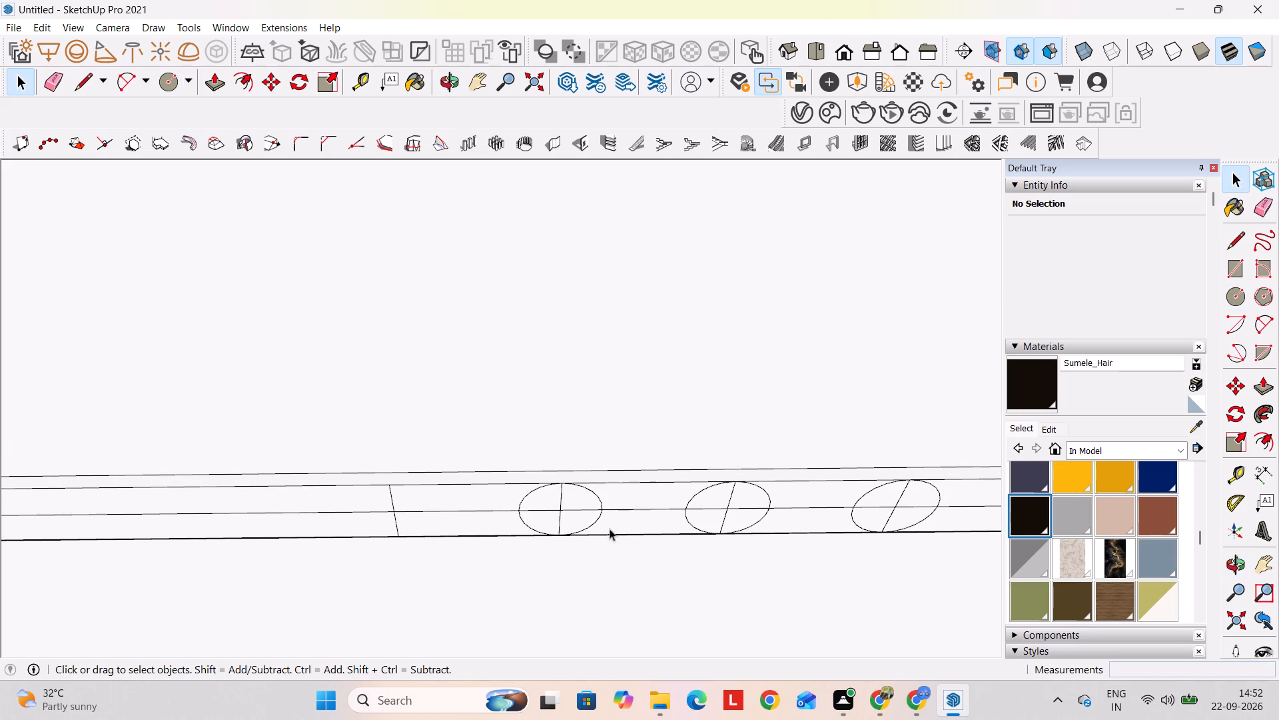
scroll(566, 513, "down", 1)
key("c")
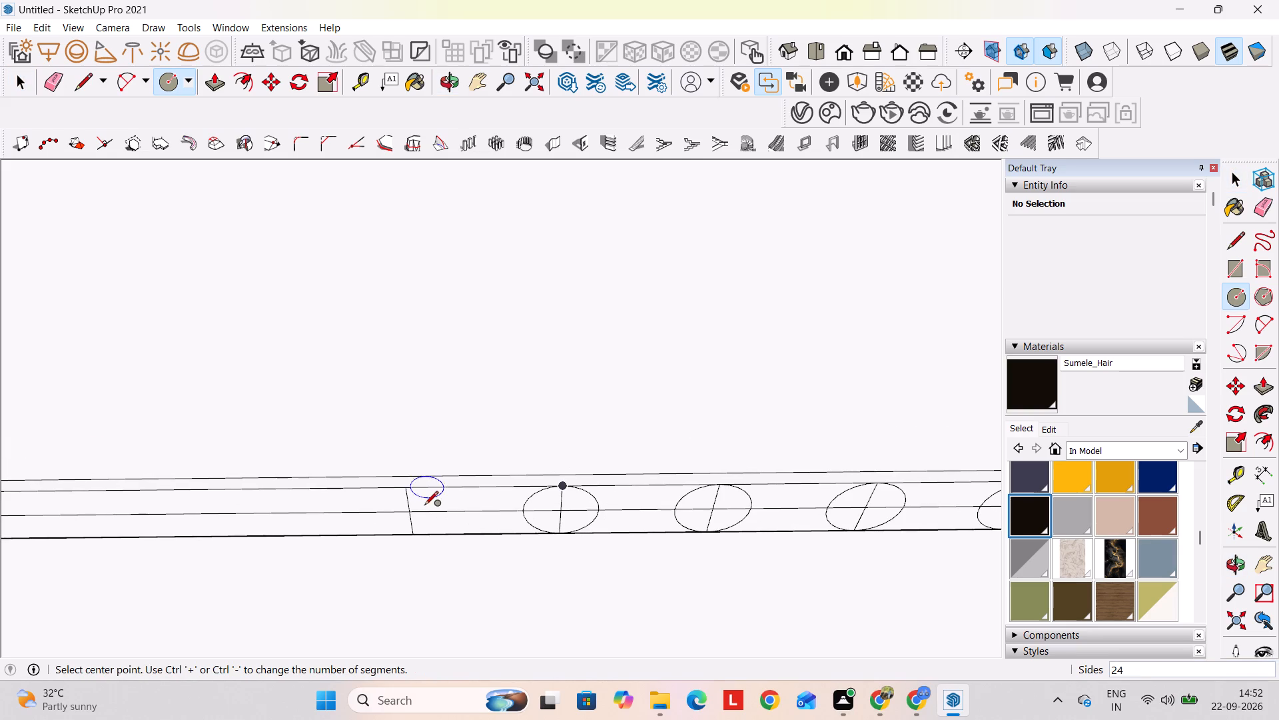
left_click(405, 515)
left_click(410, 491)
key("space")
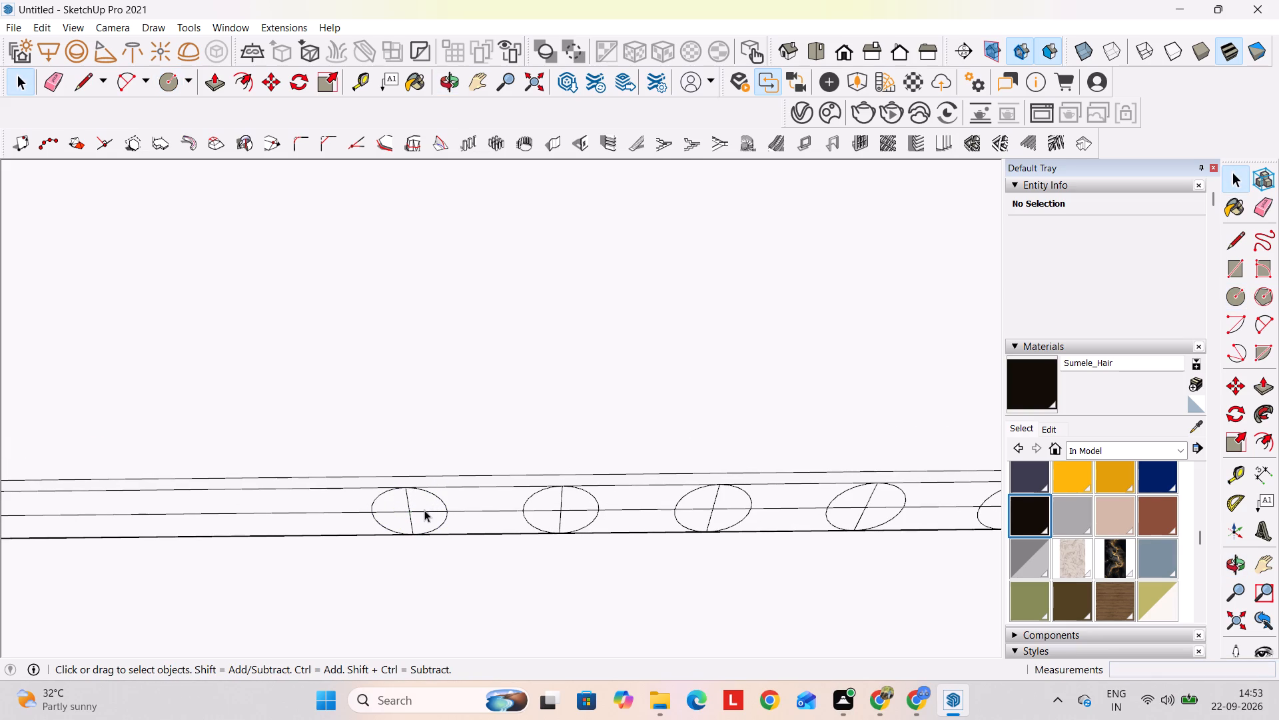
Copy all quarter faces of the five circles as a group of lights about 2' 7 1/4" along the strip's centre line.
left_click(417, 508, "shift")
left_click(398, 510, "shift")
left_click(403, 520, "shift")
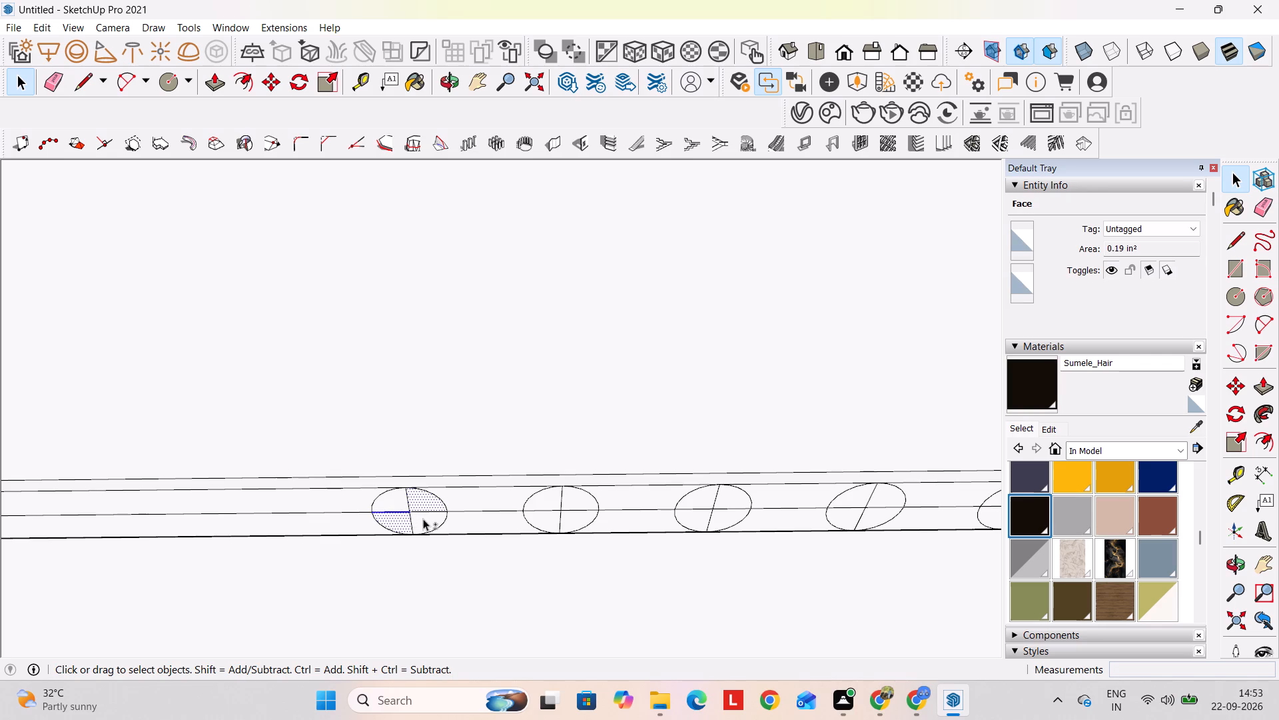
left_click(423, 519, "shift")
left_click(403, 509, "shift")
left_click(548, 517, "shift")
left_click(571, 503, "shift")
left_click(571, 511, "shift")
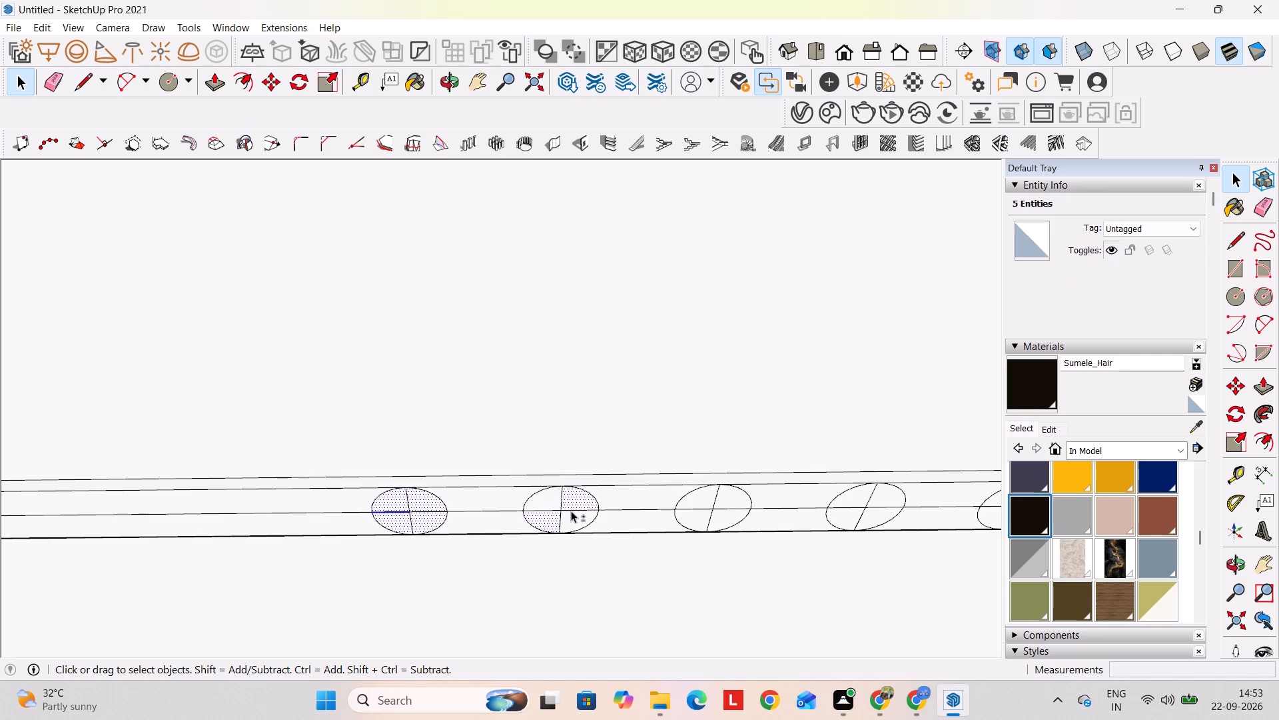
left_click(544, 495, "shift")
left_click(574, 517, "shift")
left_click(721, 516, "shift")
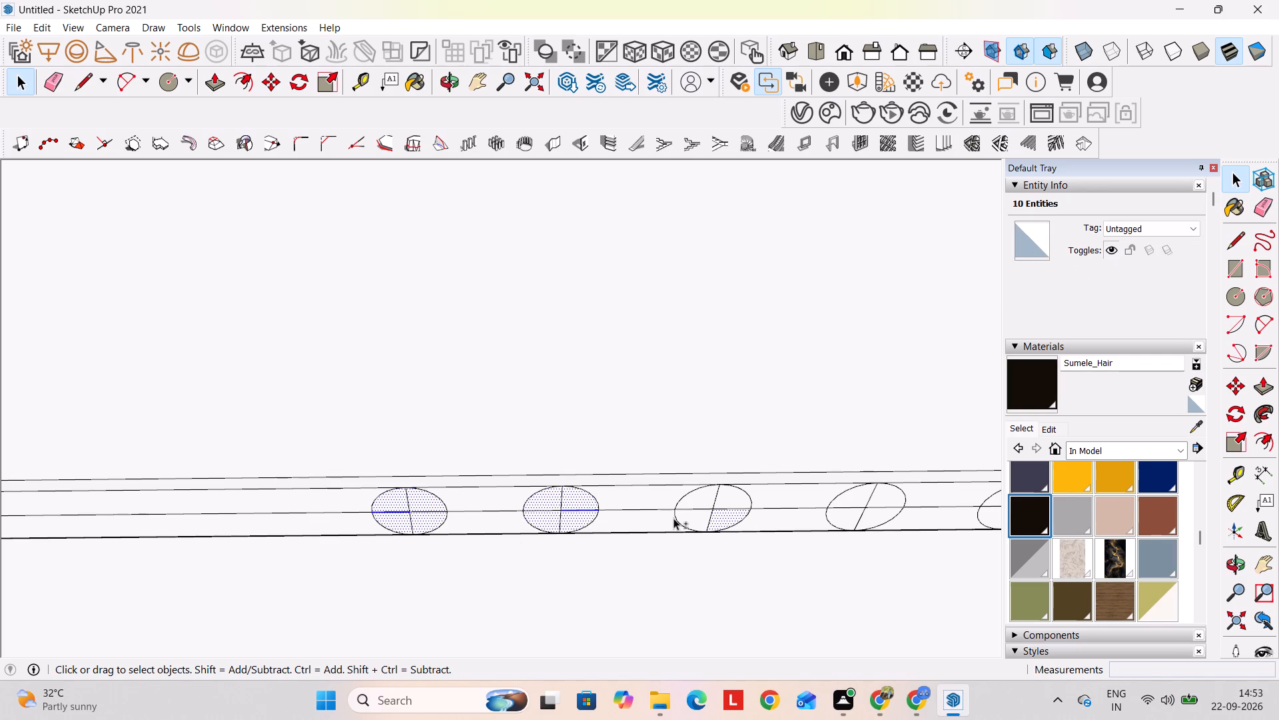
left_click(673, 518, "shift")
left_click(697, 514, "shift")
left_click(699, 503, "shift")
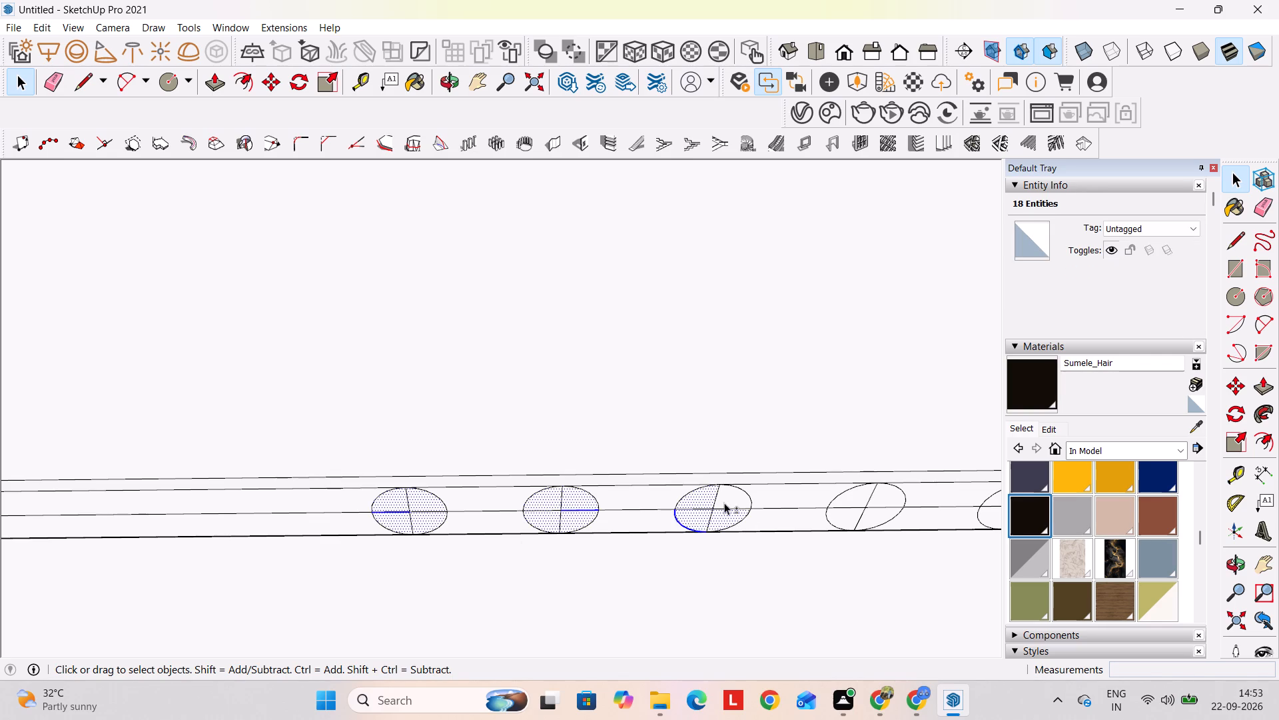
left_click(724, 503, "shift")
left_click(865, 515, "shift")
left_click(853, 515, "shift")
left_click(875, 517, "shift")
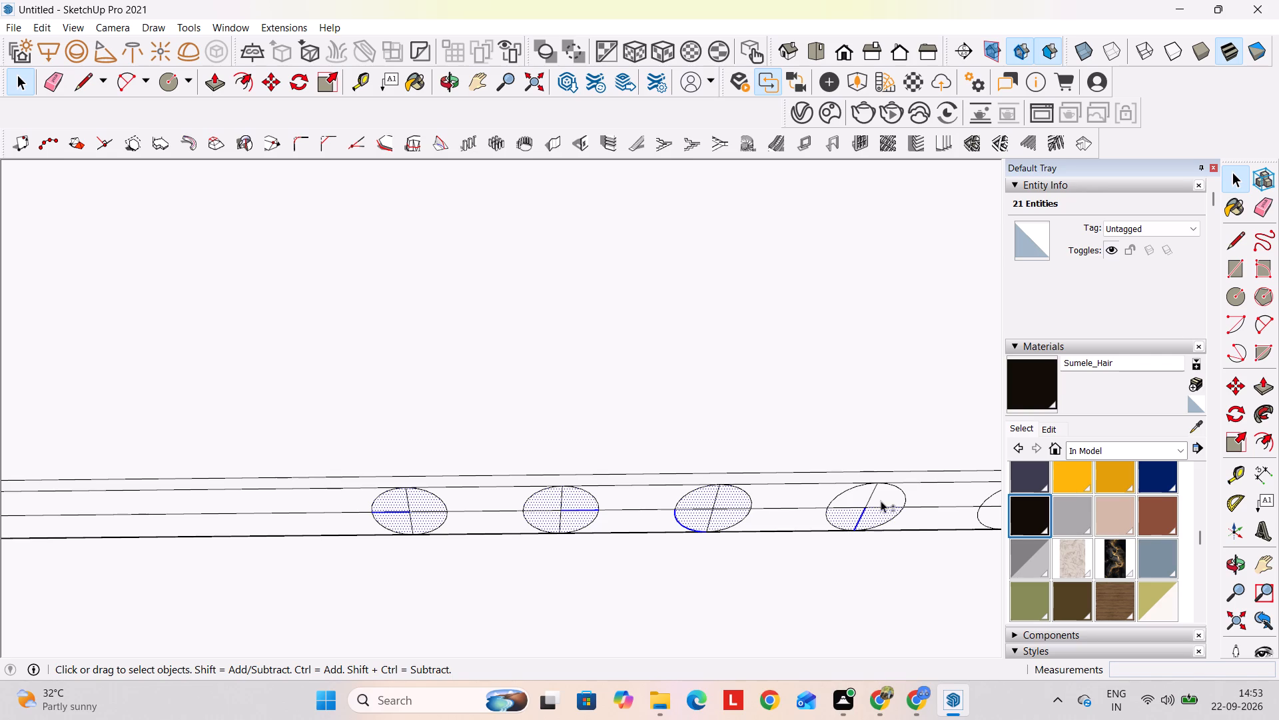
left_click(881, 501, "shift")
left_click(863, 497, "shift")
scroll(875, 501, "down", 2, "shift")
middle_click_drag(899, 506, 495, 507, "shift")
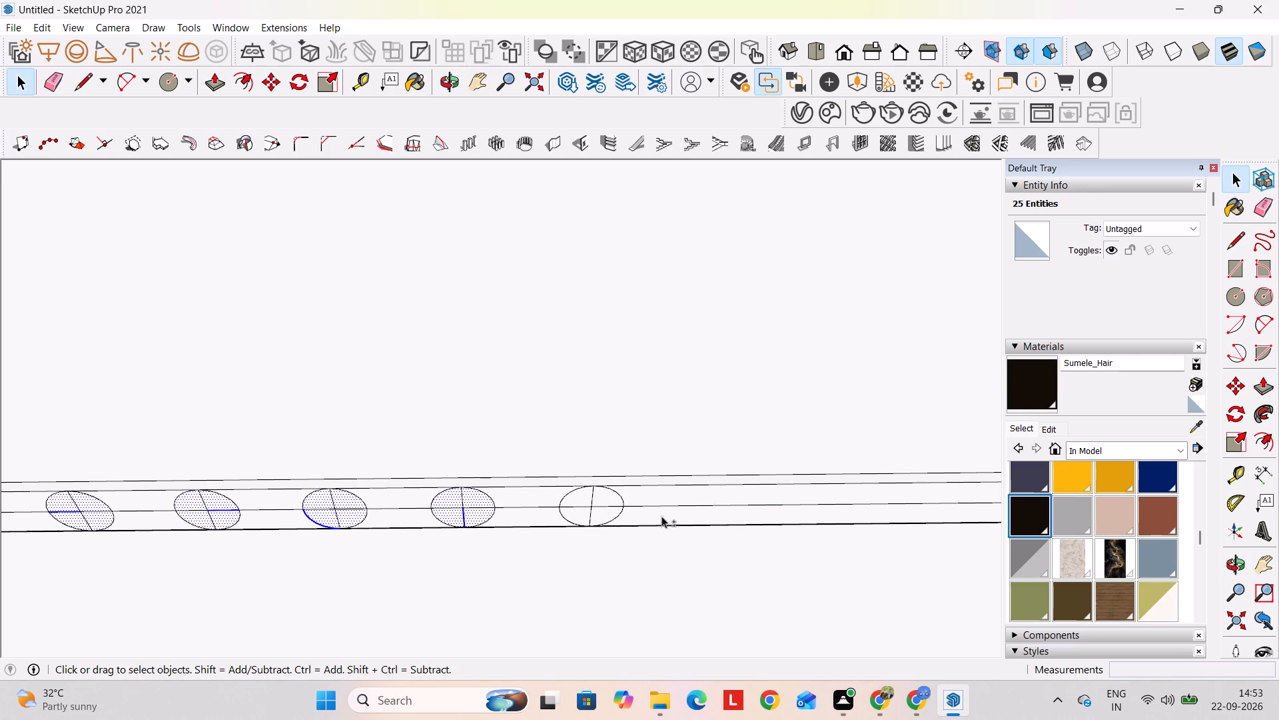
left_click(604, 500, "shift")
left_click(604, 507, "shift")
left_click(586, 513, "shift")
left_click(587, 498, "shift")
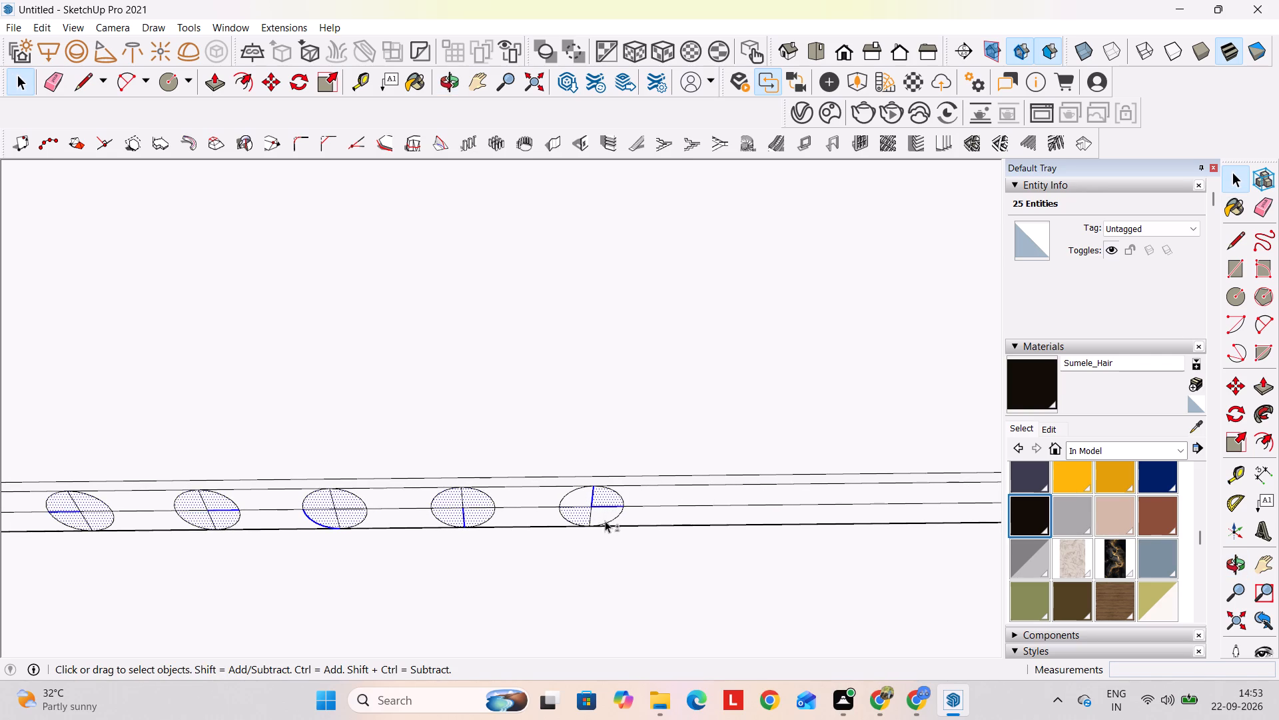
left_click(602, 513, "shift")
left_click(582, 495, "shift")
key("n")
scroll(656, 511, "down", 9)
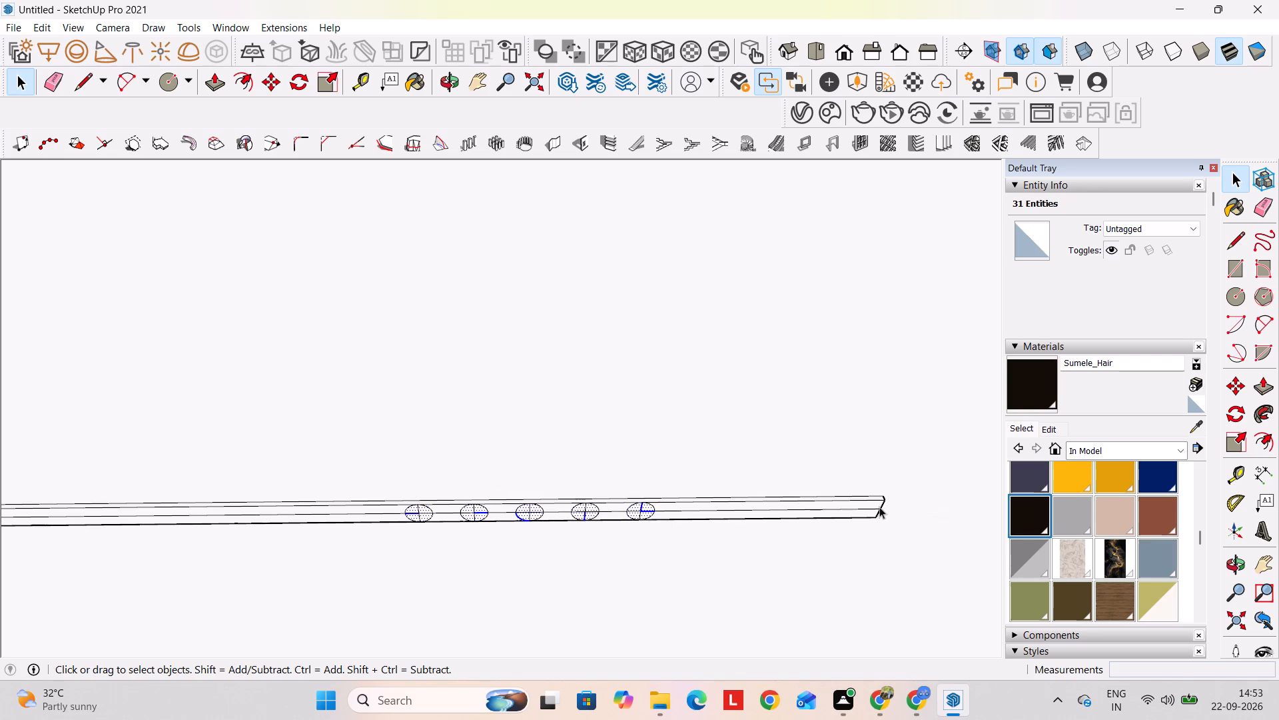
key("m")
left_click(883, 510)
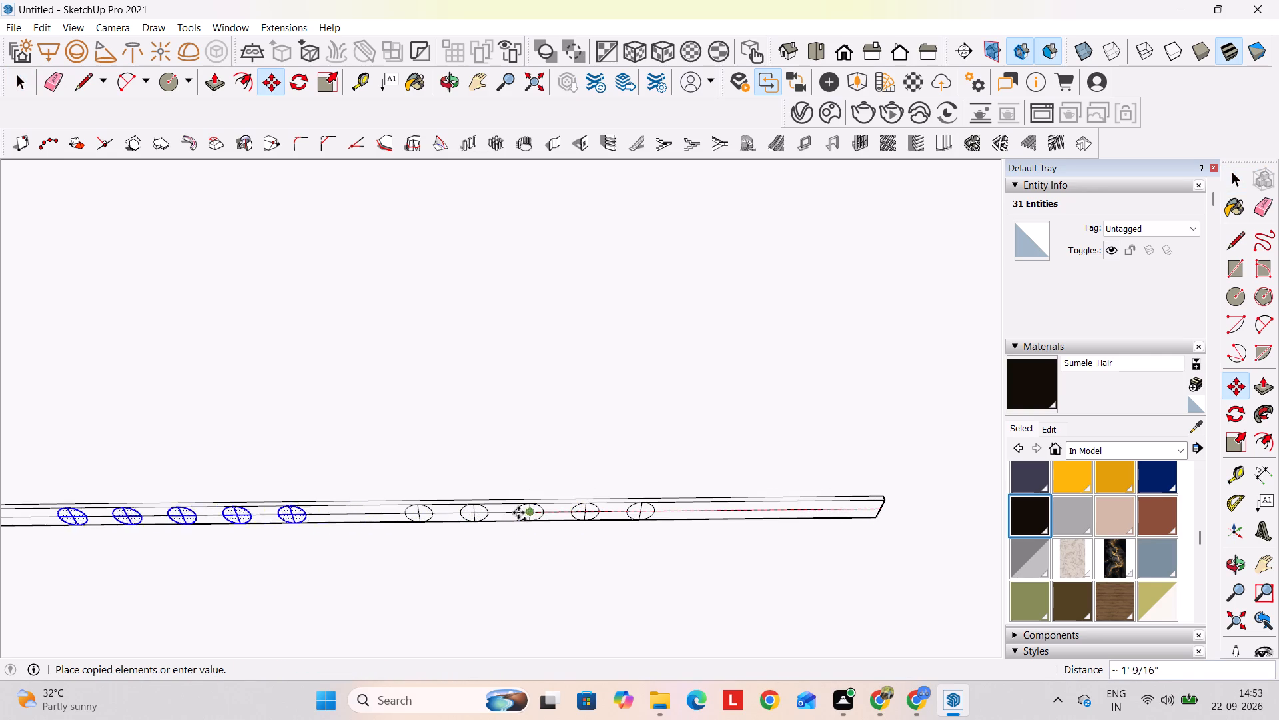
middle_click_drag(408, 513, 864, 509)
scroll(610, 516, "down", 14)
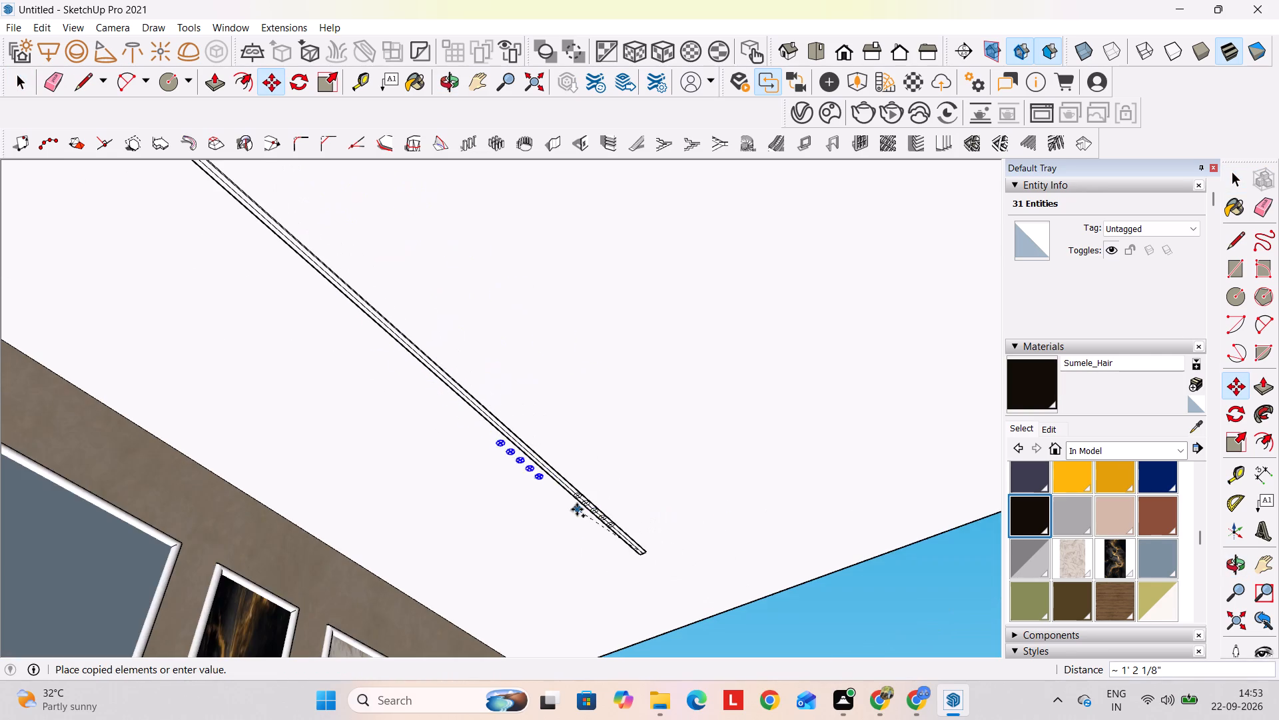
middle_click_drag(710, 466, 242, 409)
scroll(460, 449, "up", 6)
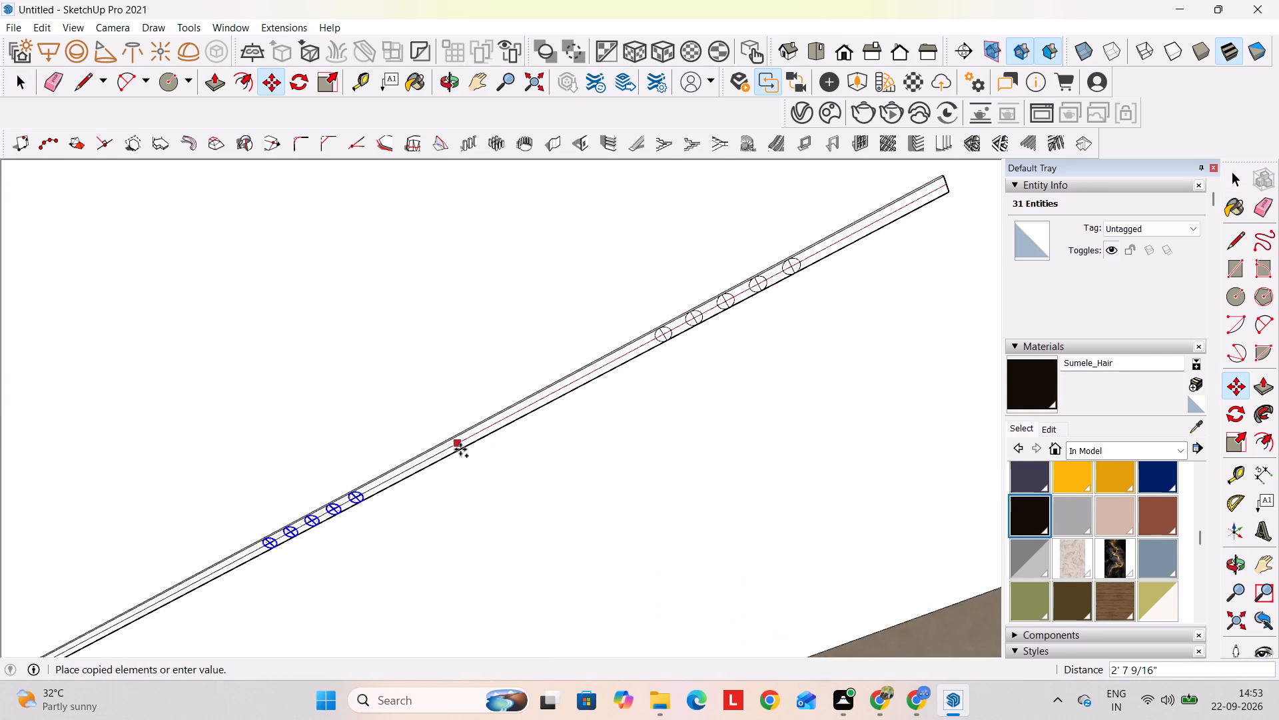
scroll(460, 449, "up", 5)
left_click(465, 439)
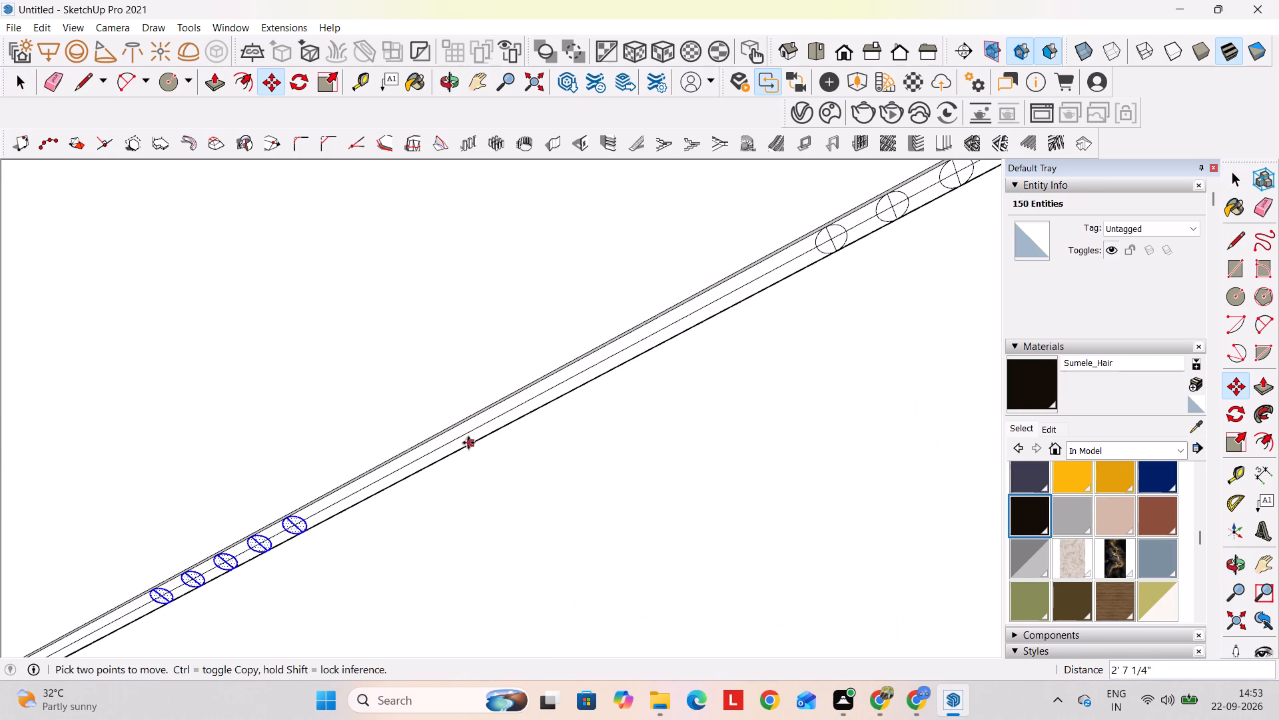
Copy the five selected circles about 3' 3 9/16" further along the strip's centre line.
left_click(462, 439)
scroll(383, 457, "down", 4)
middle_click_drag(373, 458, 1074, 233, "shift")
scroll(737, 375, "down", 7)
middle_click_drag(645, 441, 763, 319, "shift")
scroll(747, 336, "up", 10)
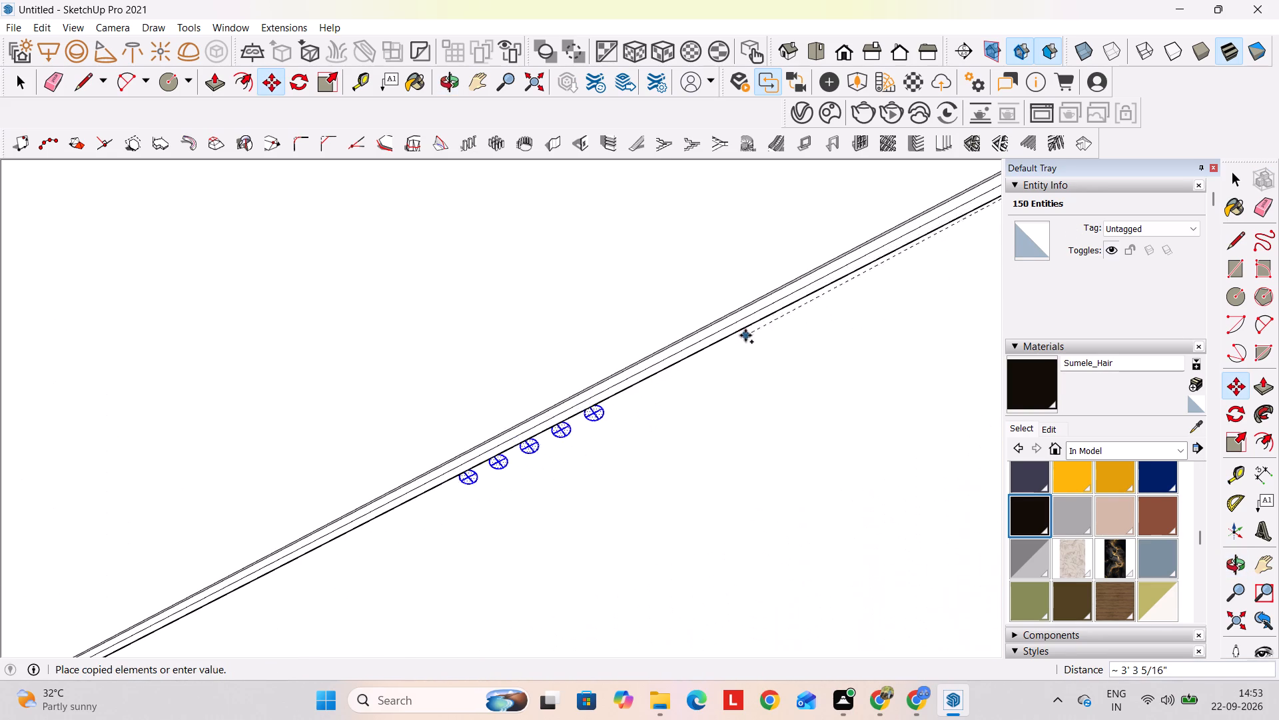
left_click(736, 329)
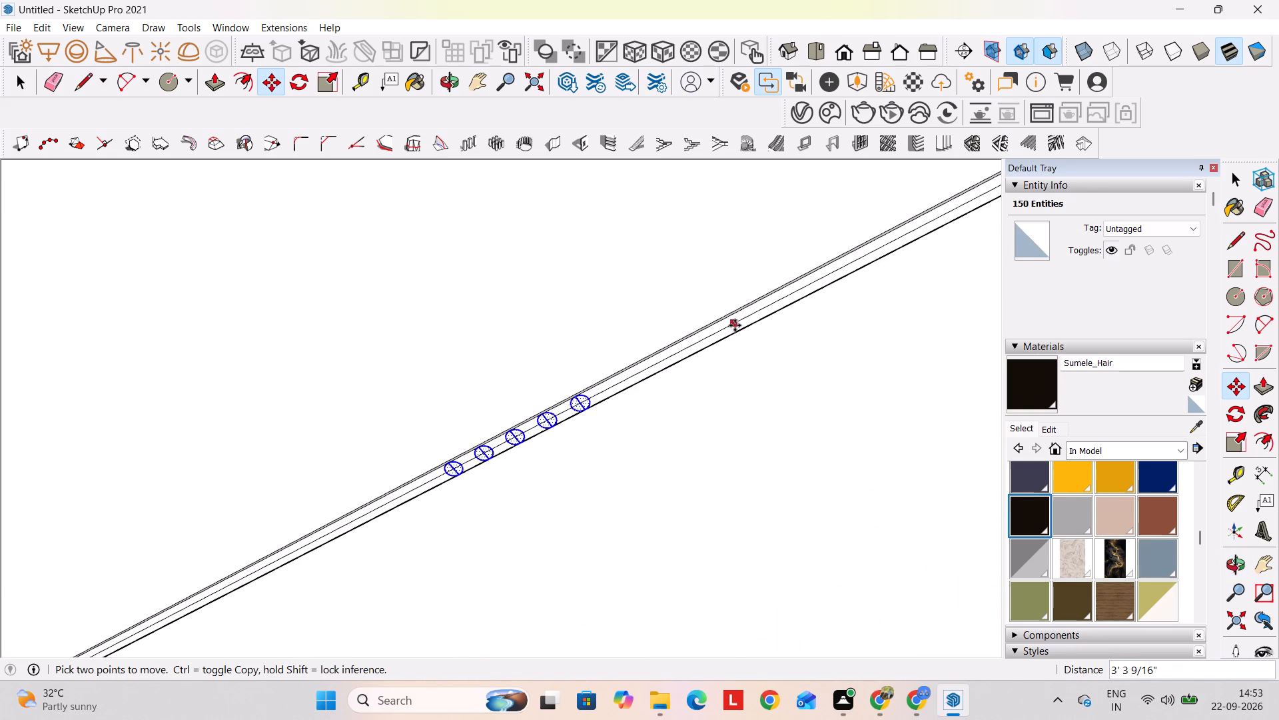
Copy the five circles about 3' 3 3/4" further along the centre line, near the strip's end by the olive wall.
left_click(735, 325)
scroll(646, 363, "down", 4)
middle_click_drag(622, 367, 1278, 167)
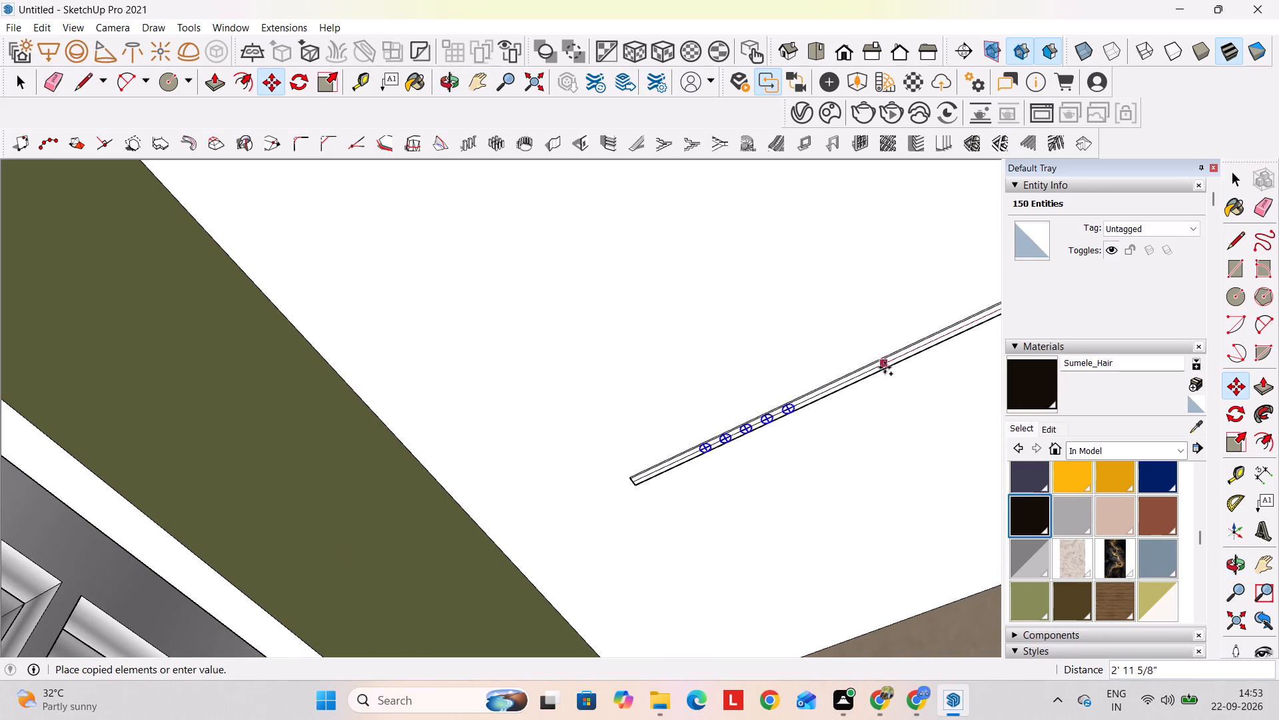
scroll(860, 375, "up", 5)
scroll(773, 417, "up", 6)
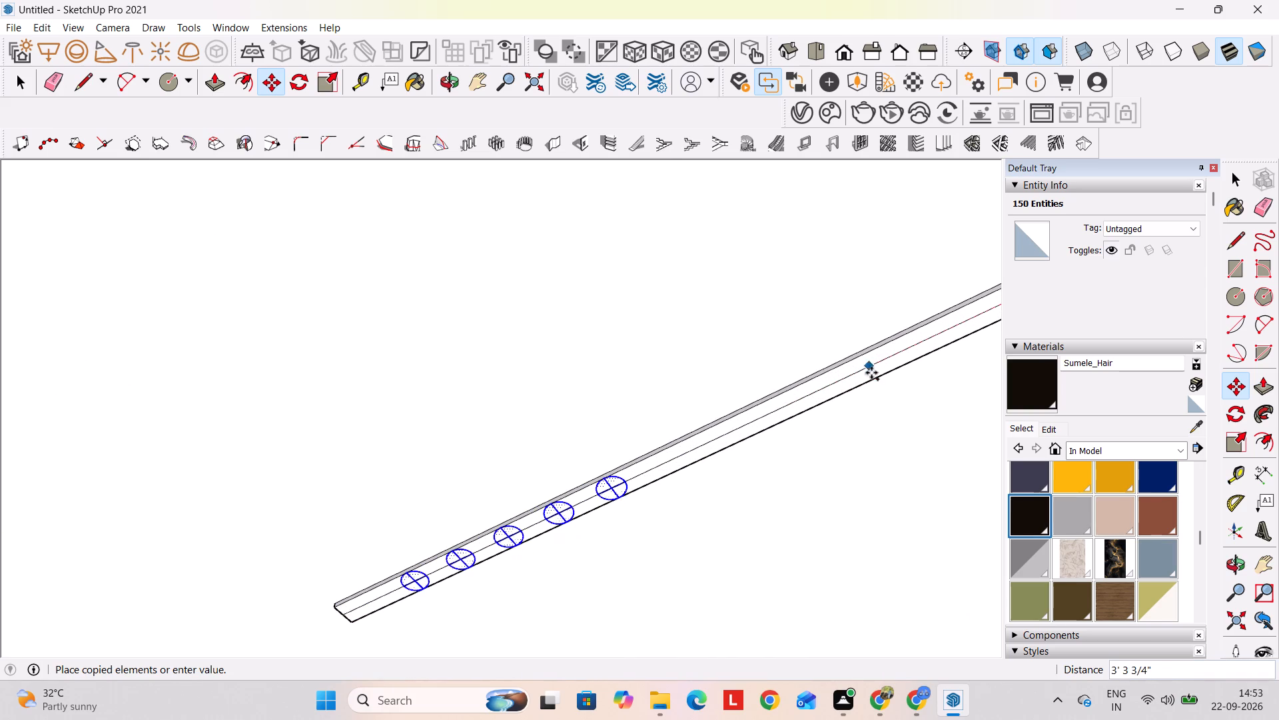
left_click(871, 366)
key("space")
Paint all quarters of the two circles nearest the strip's olive-wall end with the Emissive material.
scroll(861, 361, "down", 14)
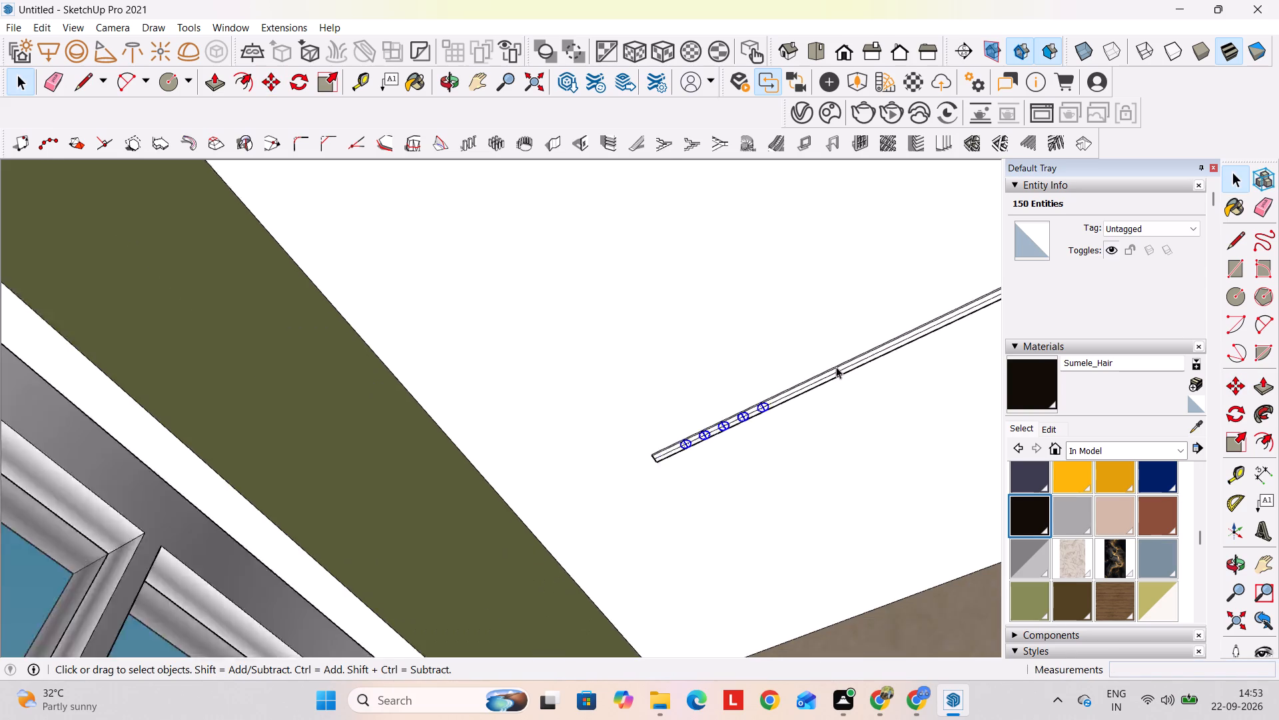
scroll(836, 367, "down", 1)
scroll(1096, 549, "up", 4)
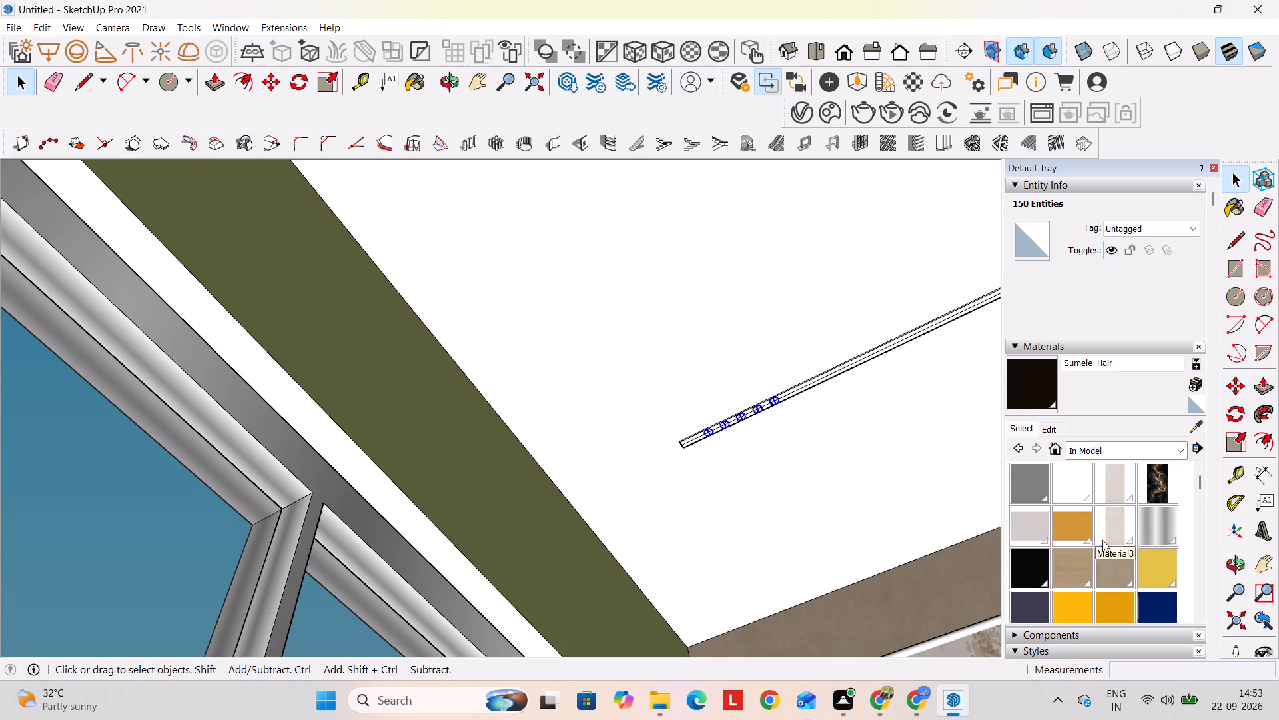
left_click(1067, 485)
scroll(685, 434, "up", 17)
key("space")
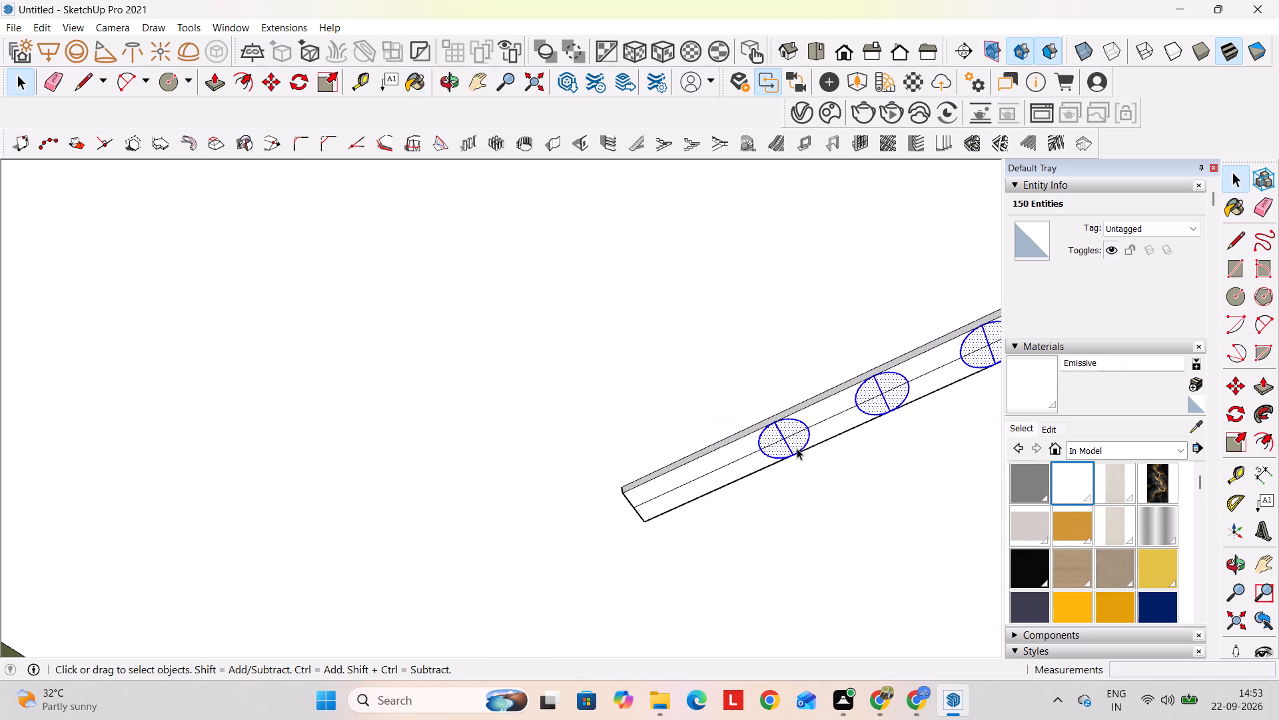
left_click(792, 441)
left_click(1068, 481)
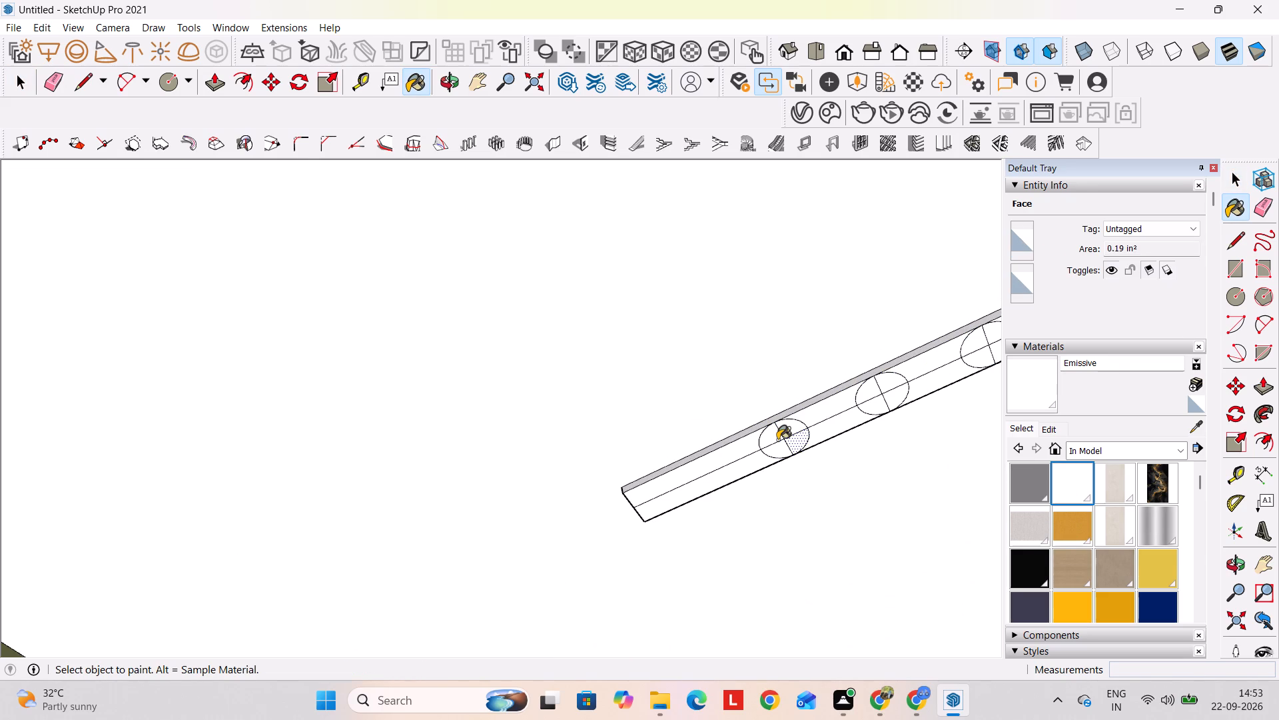
left_click(779, 436)
left_click(787, 432)
left_click(788, 444)
left_click(780, 446)
left_click(877, 404)
left_click(896, 393)
left_click(883, 384)
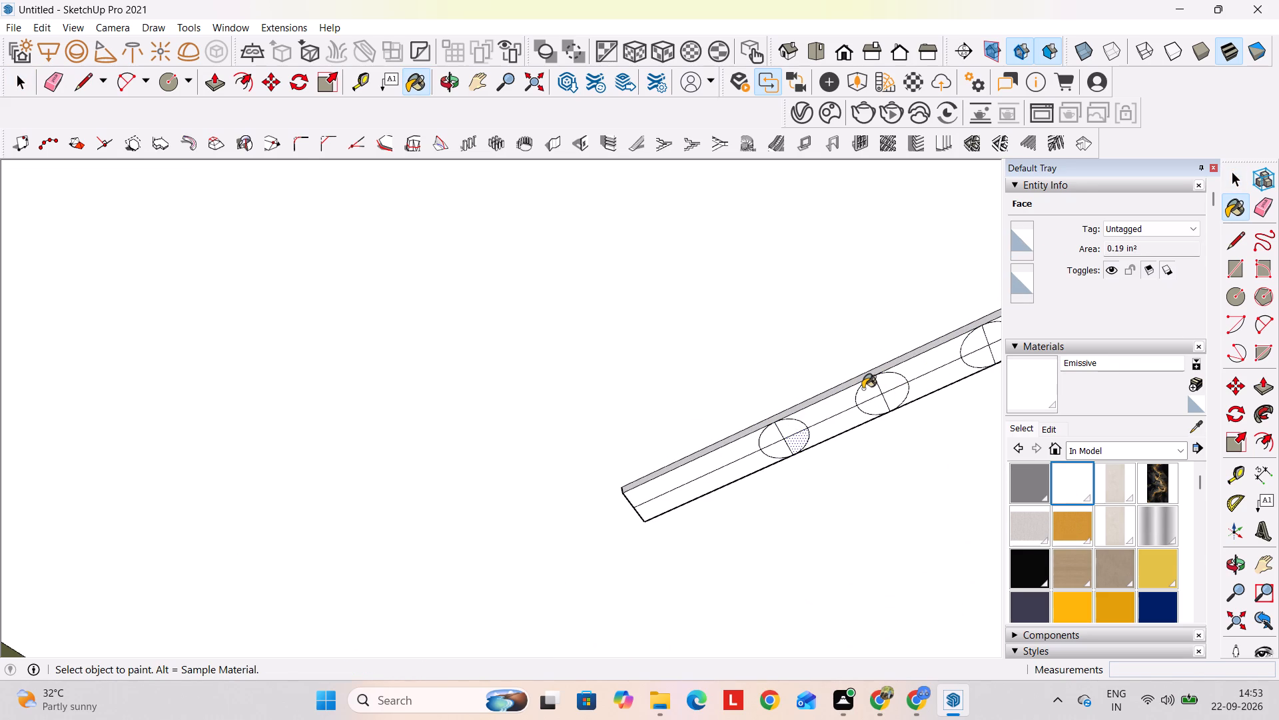
left_click(868, 389)
Paint all quarters of the remaining three circles in the group at the strip's olive-wall end with Emissive.
middle_click_drag(965, 362, 519, 447)
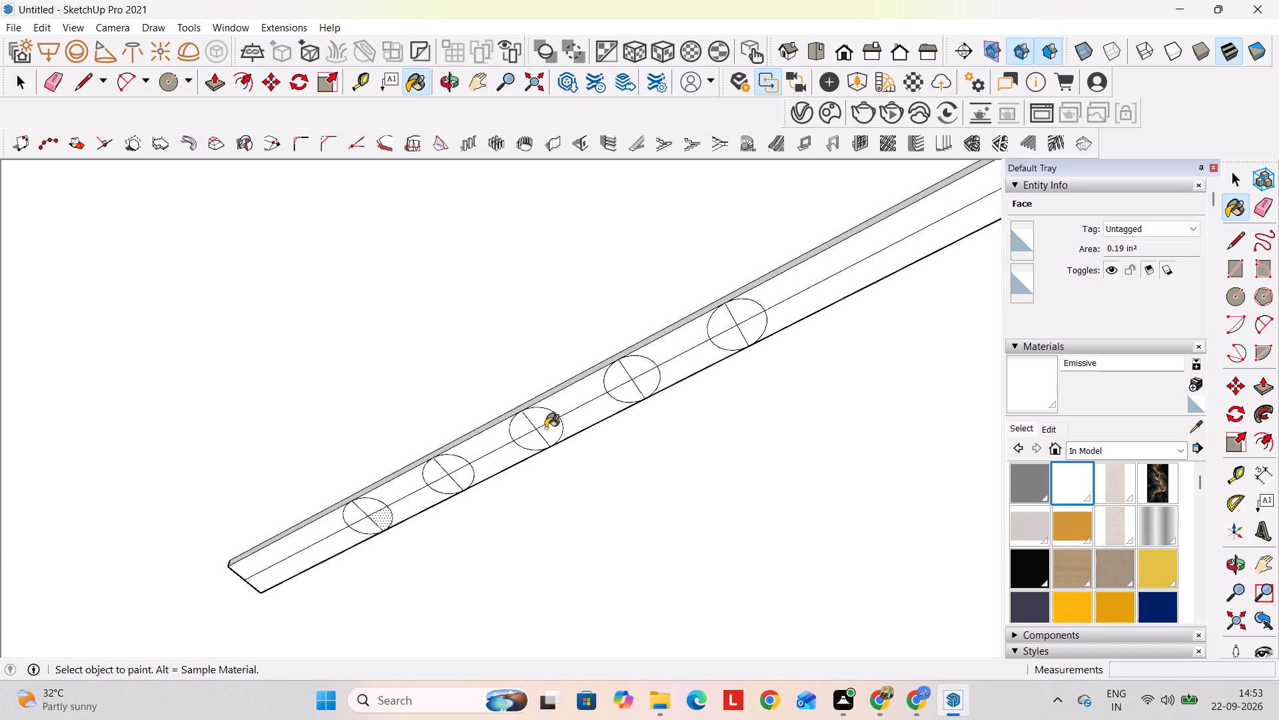
left_click(553, 424)
left_click(544, 420)
left_click(527, 424)
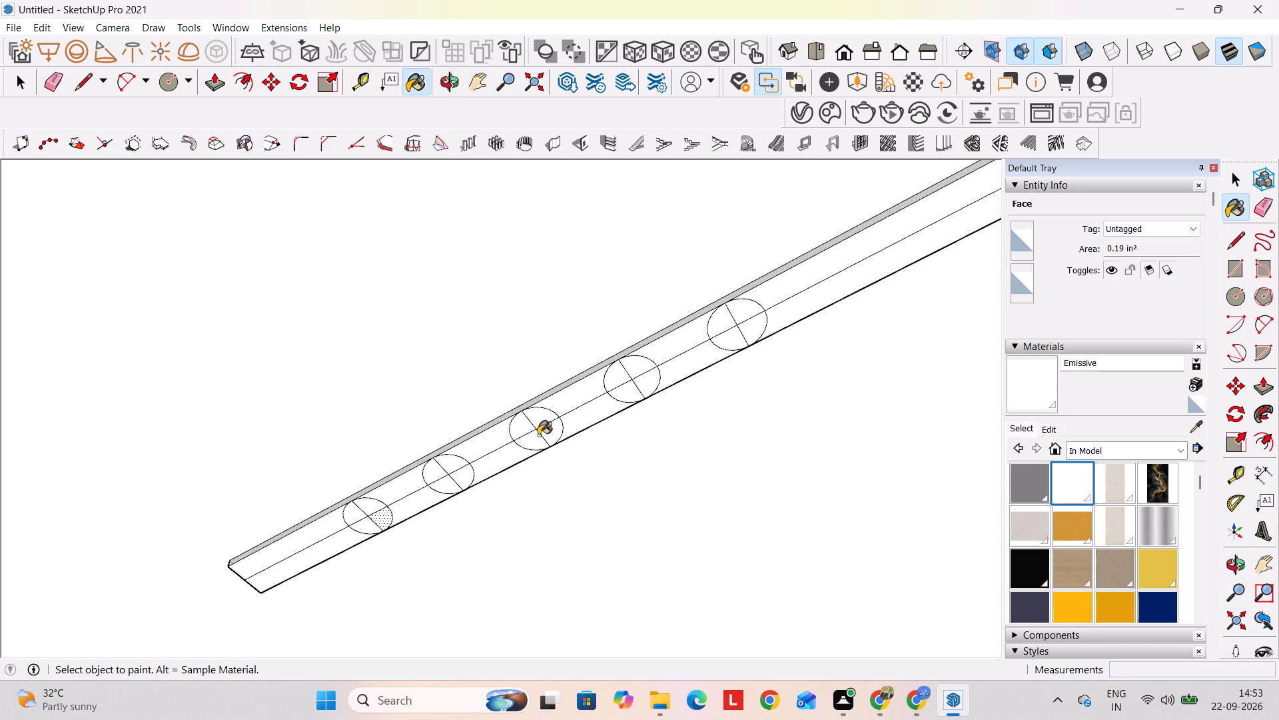
left_click(538, 435)
left_click(639, 384)
left_click(632, 389)
left_click(613, 378)
left_click(643, 371)
left_click(747, 331)
left_click(729, 340)
left_click(719, 327)
left_click(747, 313)
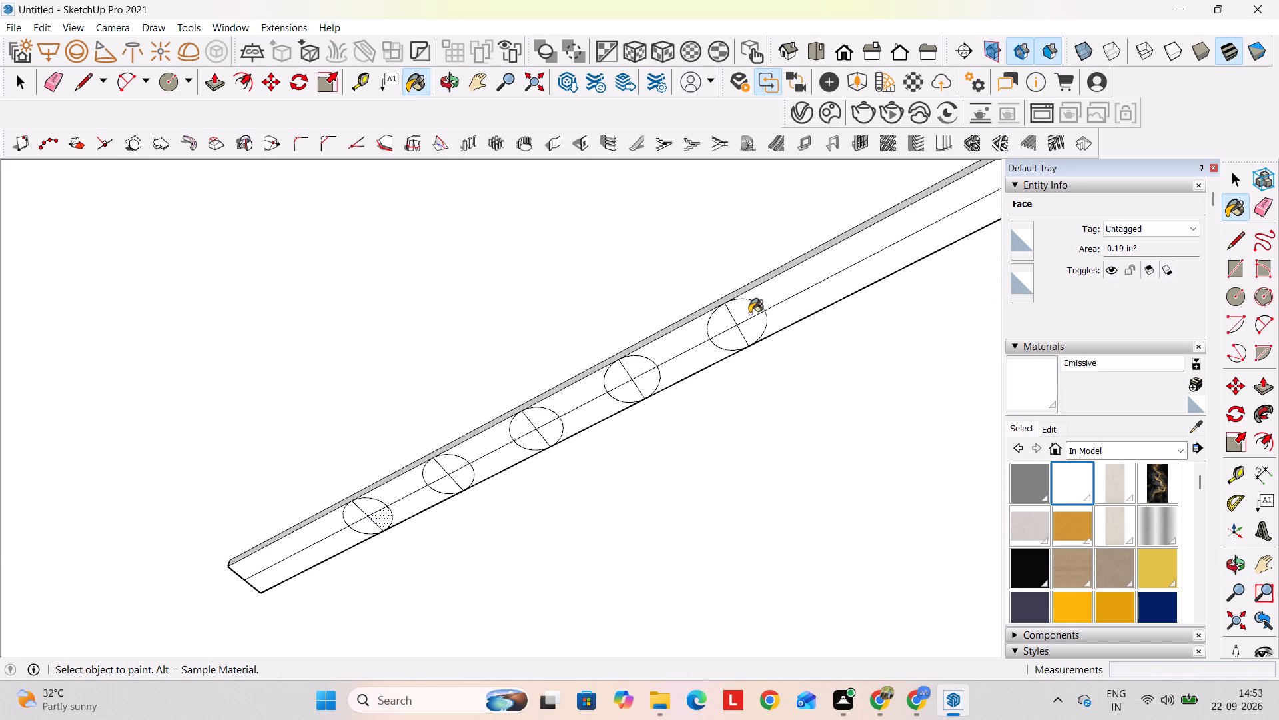
Paint all quarters of the first two circles in the second group from the strip's olive-wall end with the Emissive material.
scroll(751, 335, "down", 6)
middle_click_drag(855, 333, 228, 584)
scroll(430, 489, "down", 5)
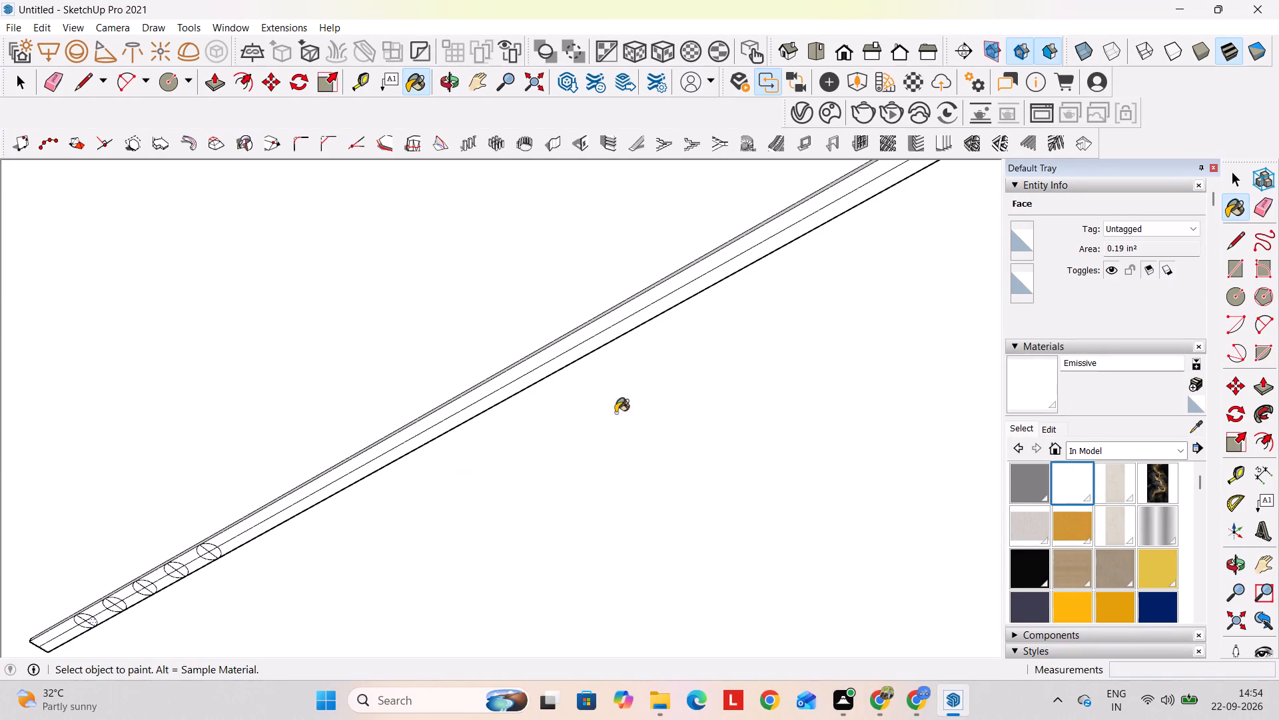
middle_click_drag(755, 344, 432, 518)
scroll(568, 327, "up", 10)
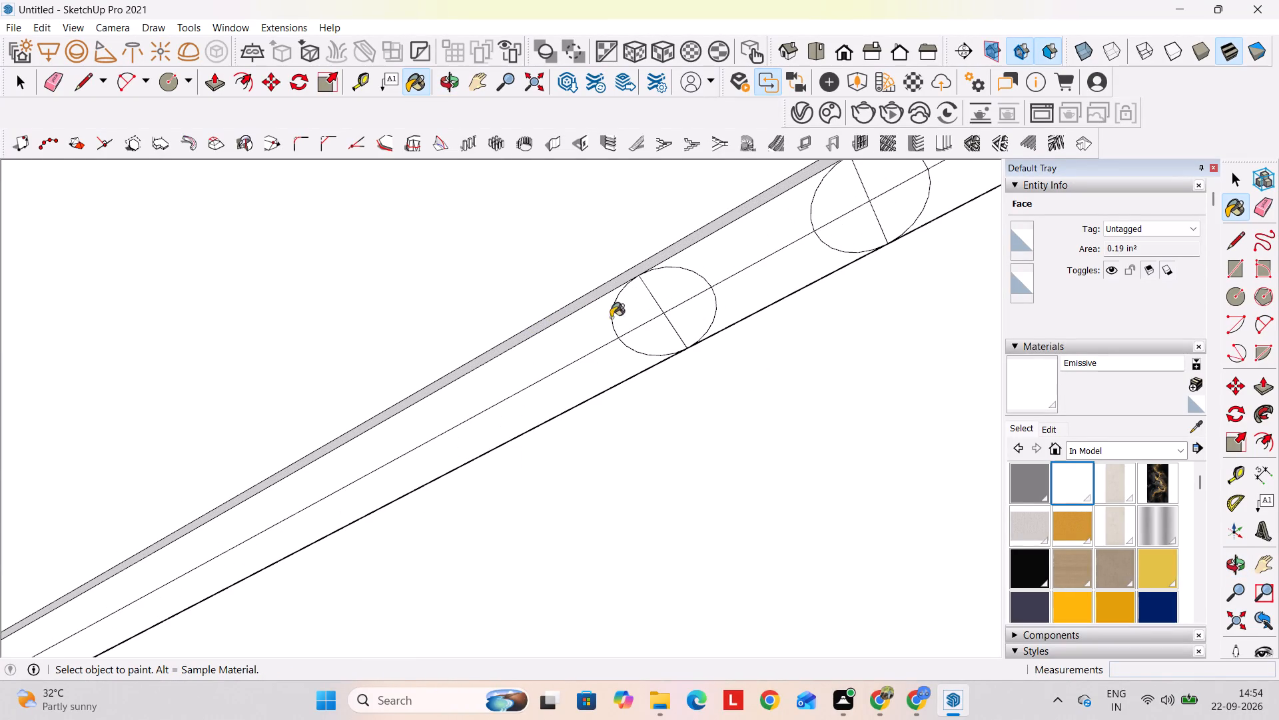
left_click(666, 290)
left_click(653, 326)
left_click(644, 321)
left_click(683, 321)
left_click(864, 217)
left_click(899, 205)
left_click(885, 179)
left_click(847, 196)
Paint the quarters of the remaining three circles in the second group from the olive-wall end with Emissive.
scroll(864, 233, "down", 3)
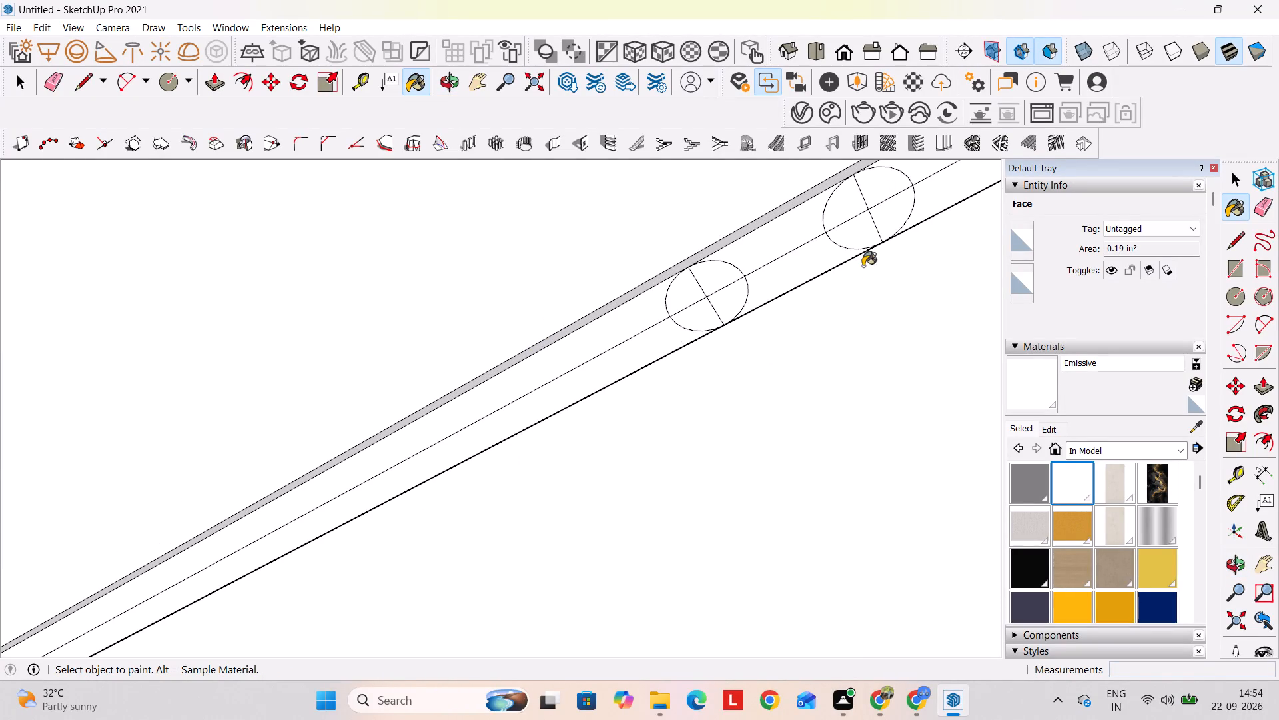
scroll(931, 268, "down", 4)
middle_click_drag(931, 268, 278, 593)
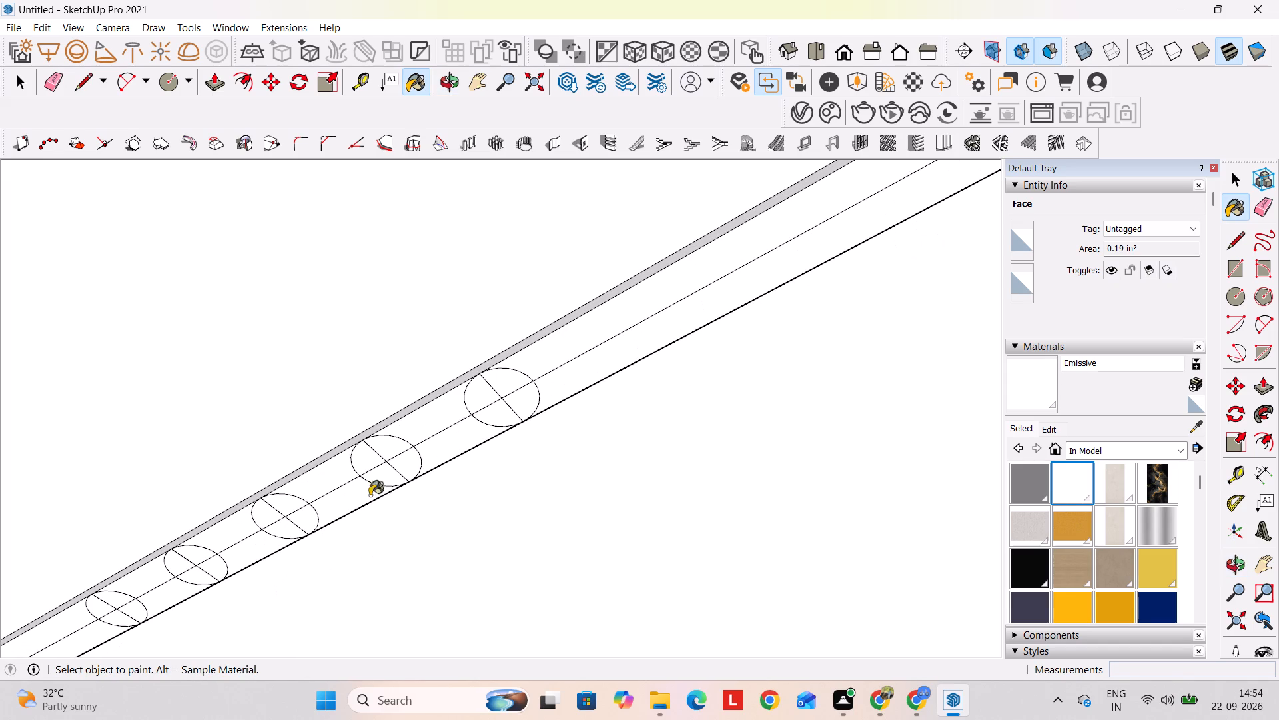
left_click(283, 504)
left_click(306, 520)
left_click(282, 531)
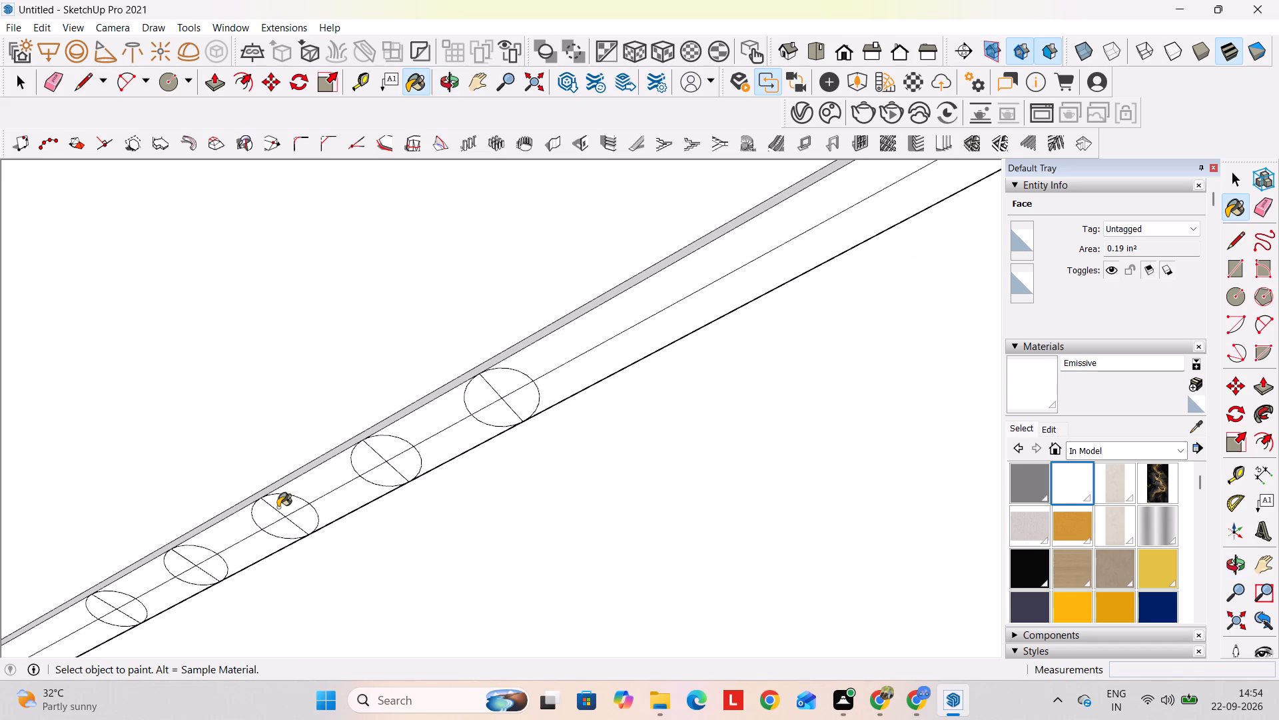
left_click(271, 516)
left_click(382, 457)
left_click(376, 462)
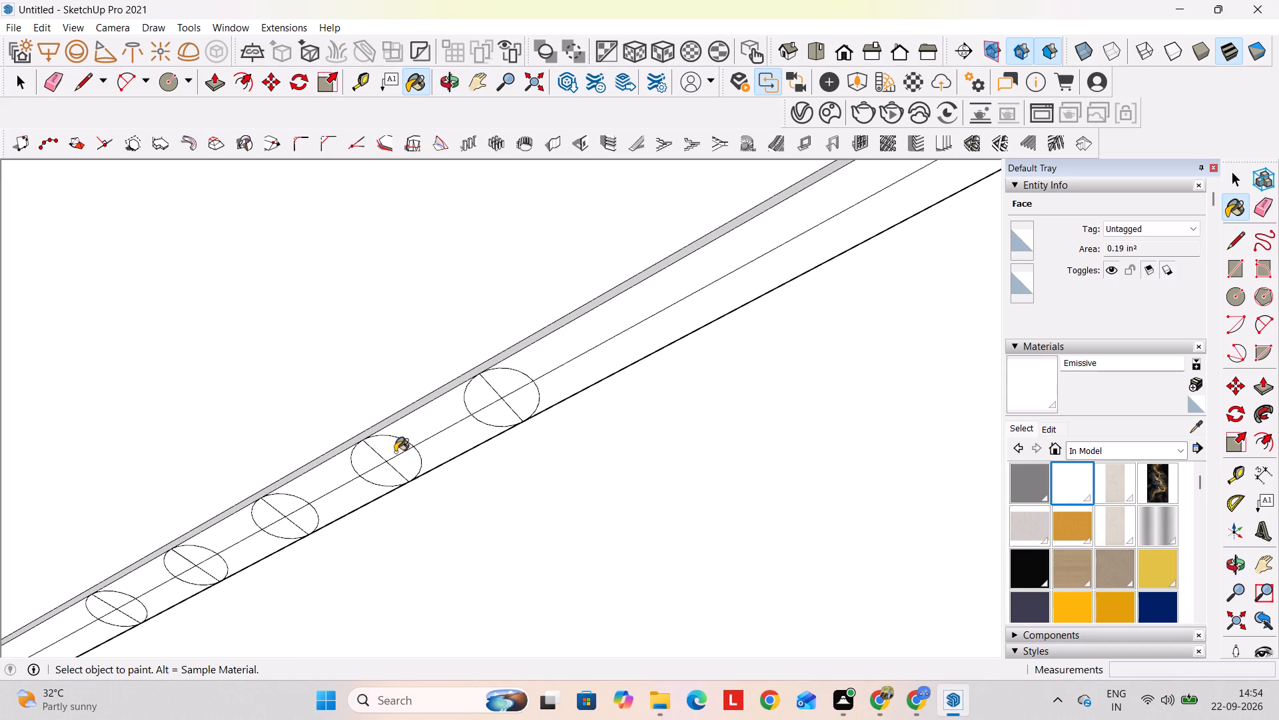
left_click(395, 452)
left_click(398, 464)
left_click(385, 475)
left_click(490, 413)
left_click(480, 404)
left_click(516, 381)
left_click(524, 398)
Sample Emissive from a painted circle and paint the first two circles of the third group from the olive-wall end with it.
scroll(554, 446, "down", 4)
key("space")
scroll(618, 469, "down", 5)
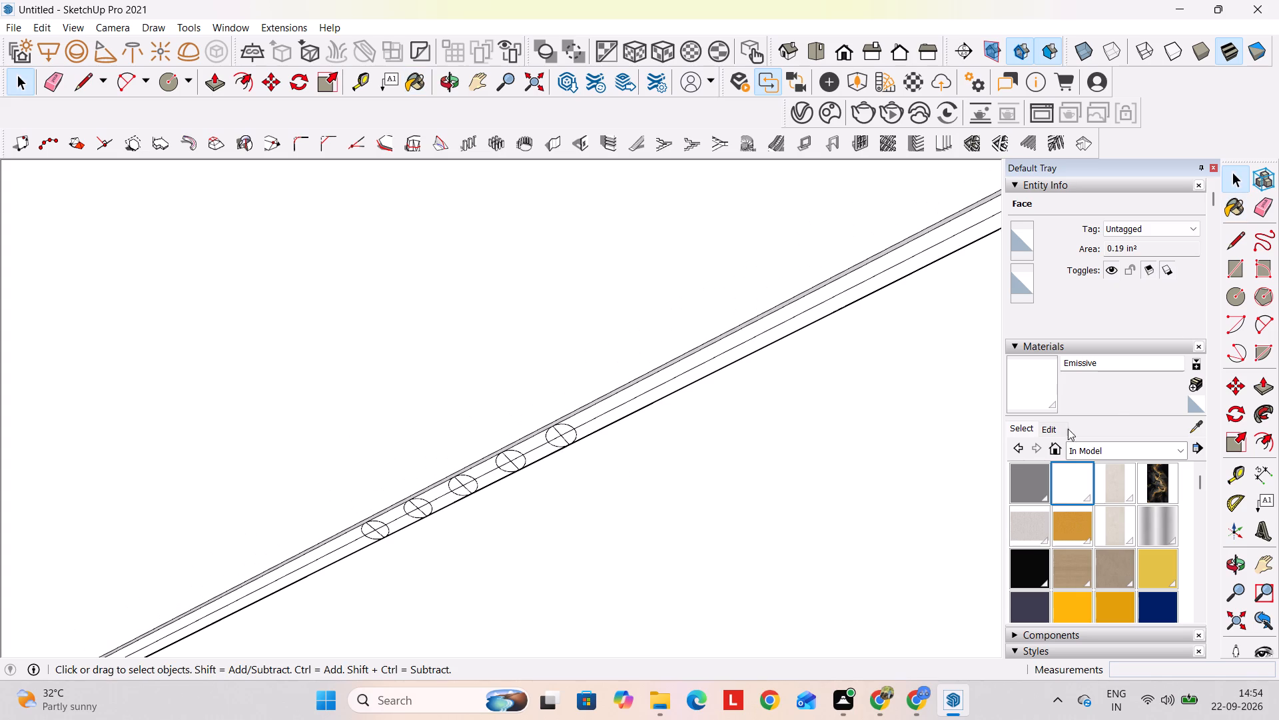
left_click(1192, 423)
scroll(550, 436, "up", 3)
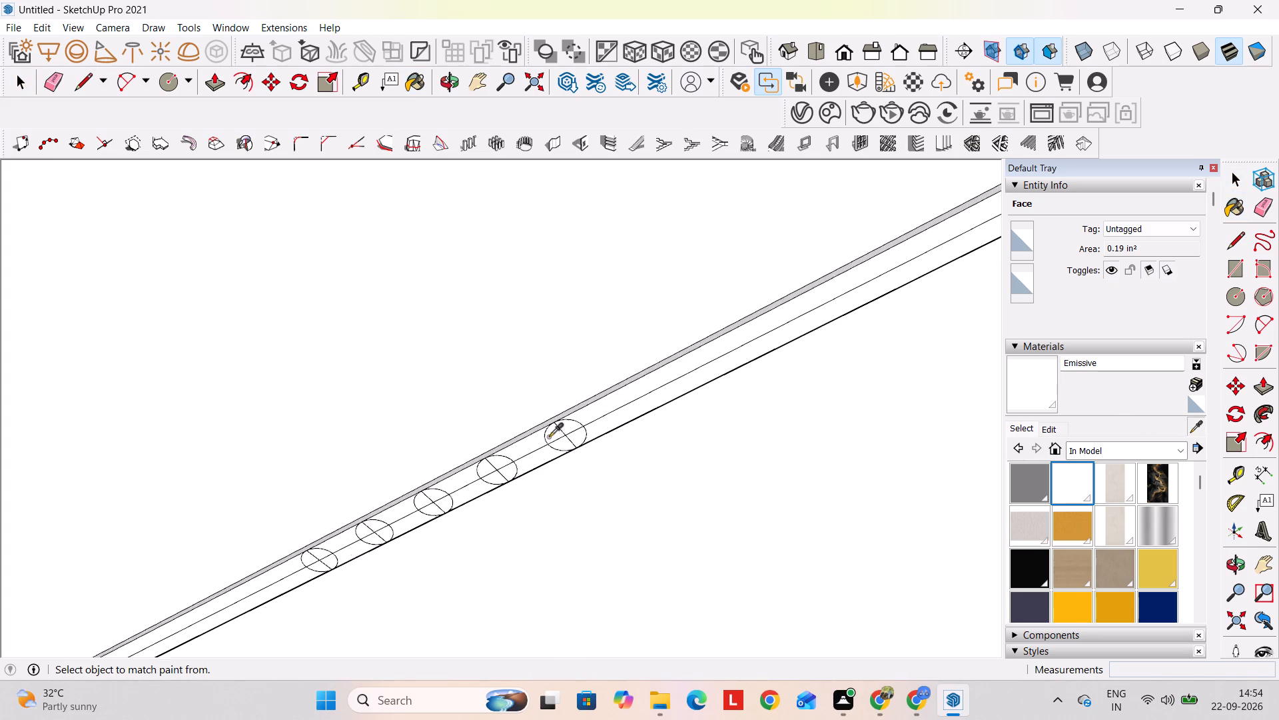
scroll(549, 437, "up", 2)
left_click(562, 435)
middle_click_drag(833, 401, 0, 576)
scroll(268, 467, "down", 20)
scroll(268, 467, "down", 1)
middle_click_drag(791, 277, 429, 515)
scroll(360, 471, "up", 17)
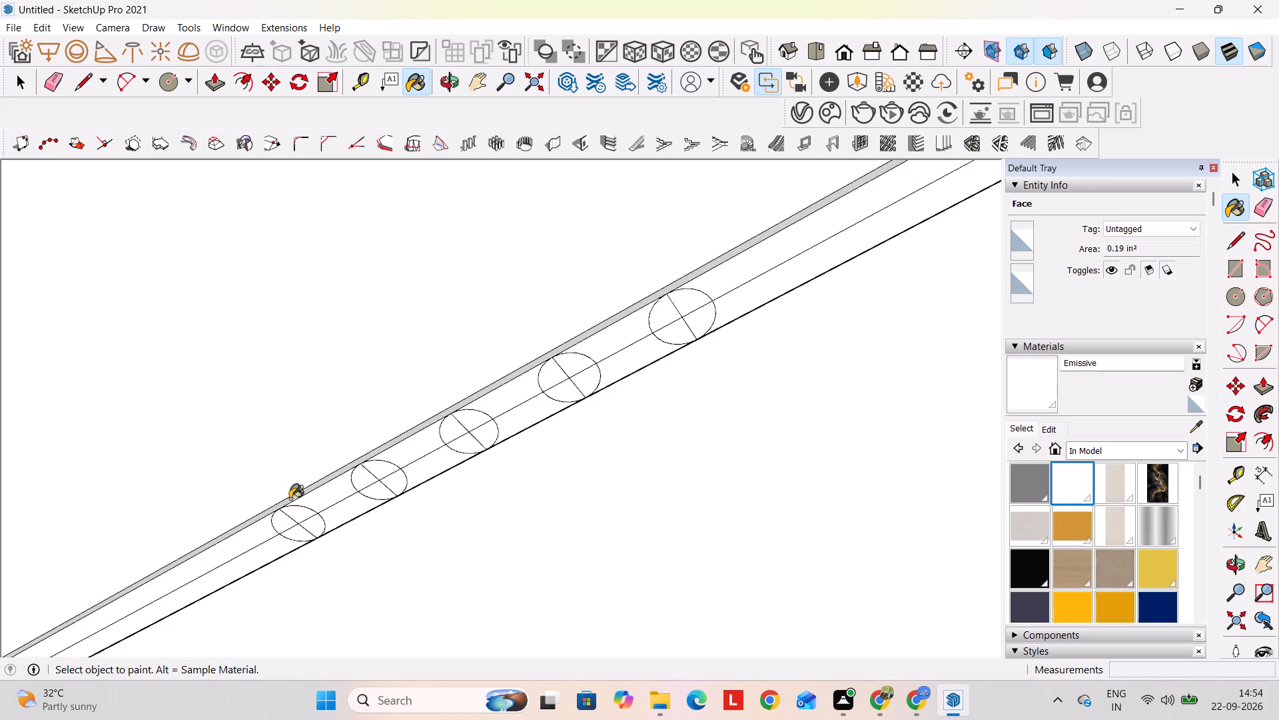
left_click_drag(284, 525, 292, 525)
left_click(306, 518)
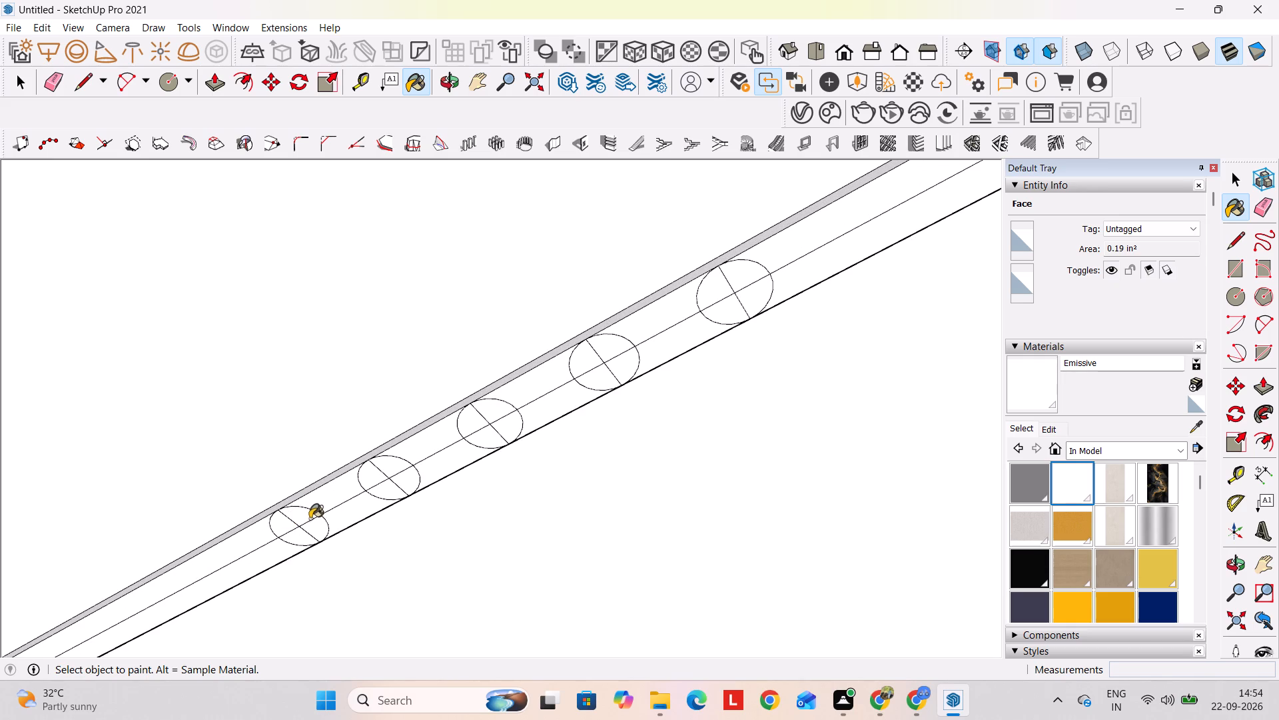
left_click(316, 523)
left_click(301, 534)
left_click(375, 478)
left_click(390, 468)
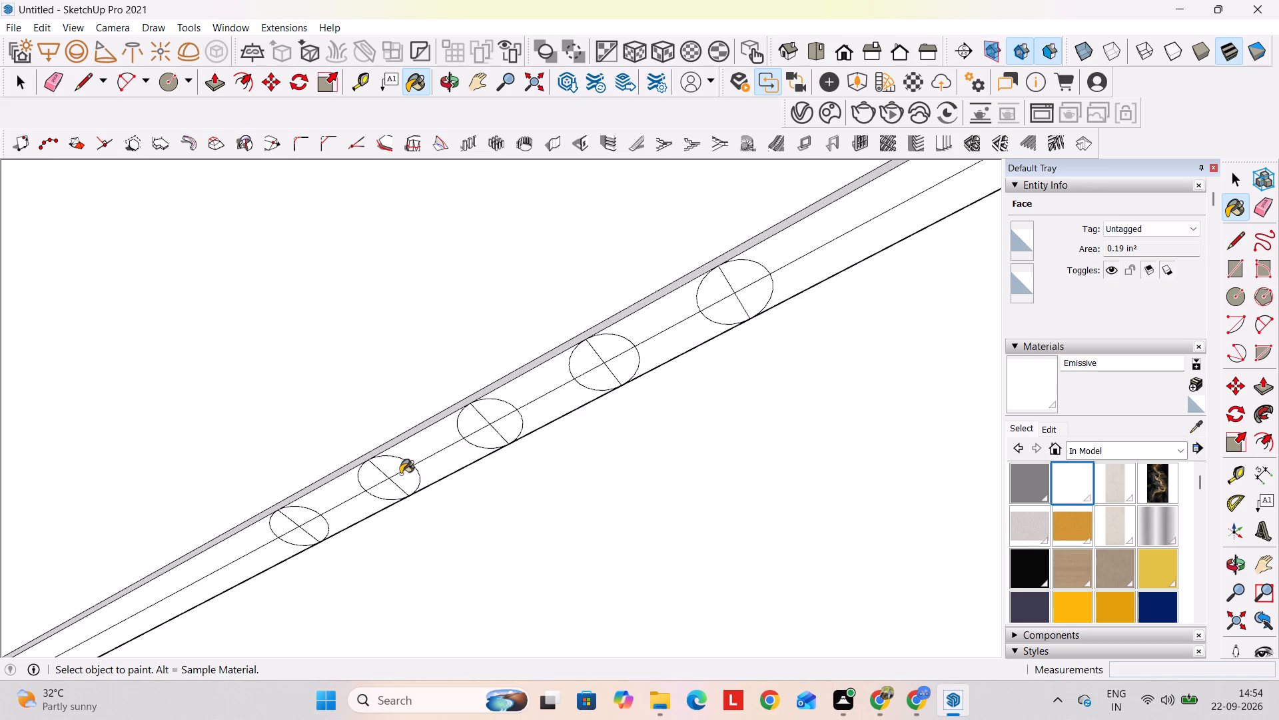
left_click(408, 479)
left_click(383, 491)
Paint all quarters of the remaining three circles in the third group from the olive-wall end with Emissive.
left_click(498, 435)
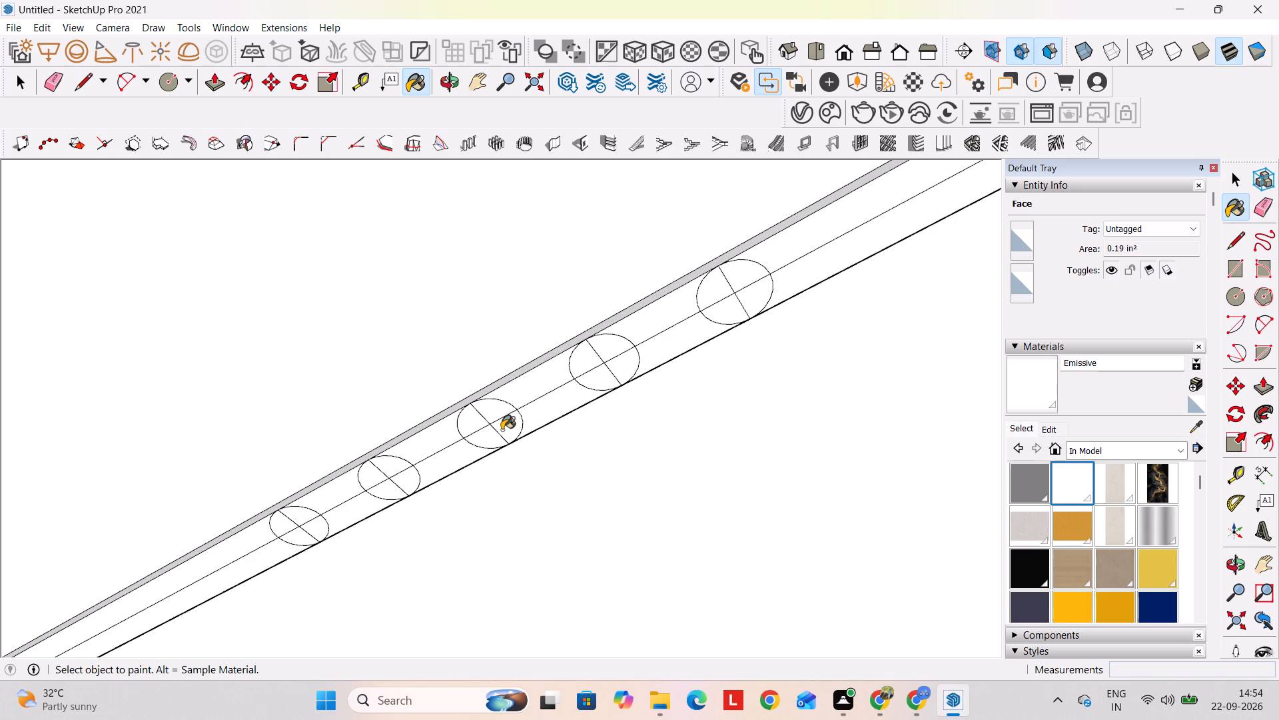
left_click(502, 430)
left_click(486, 410)
left_click(473, 419)
left_click(599, 371)
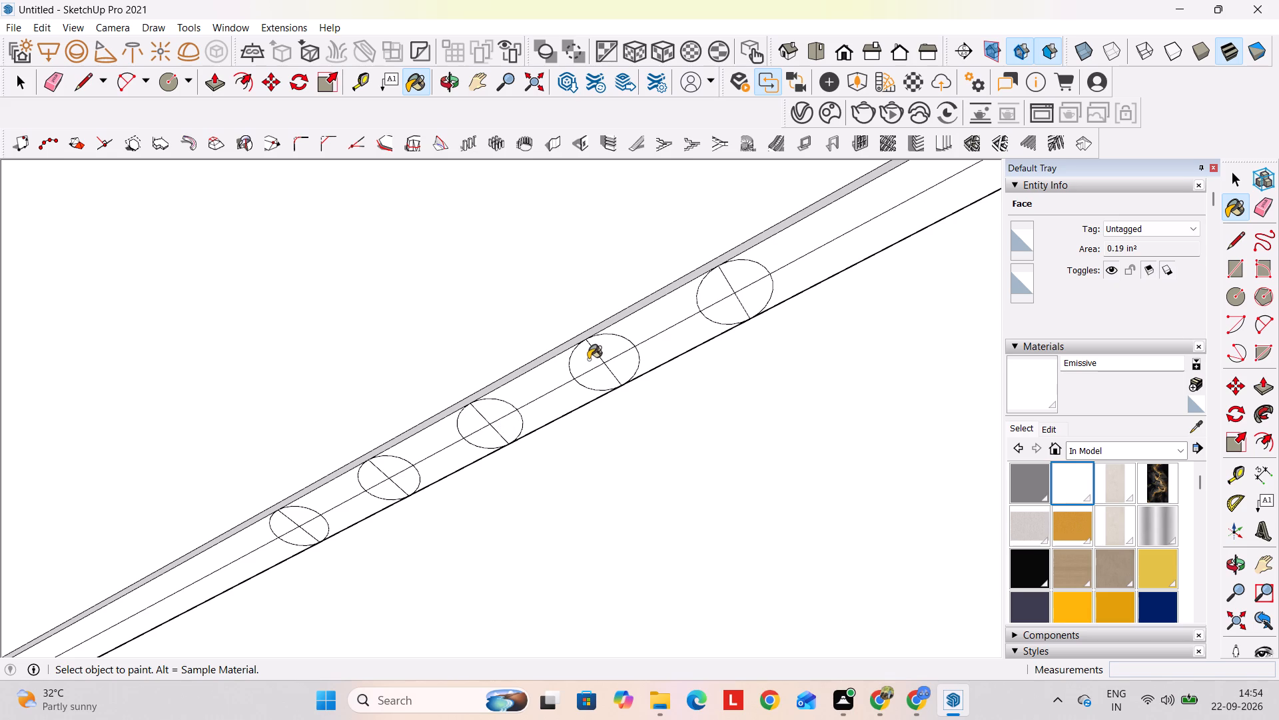
left_click(588, 359)
left_click(614, 344)
left_click(624, 359)
left_click(733, 307)
left_click(751, 295)
left_click(745, 279)
left_click(724, 292)
Paint all quarters of the first two circles in the group nearest the strip's opposite end with Emissive.
scroll(741, 321, "down", 6)
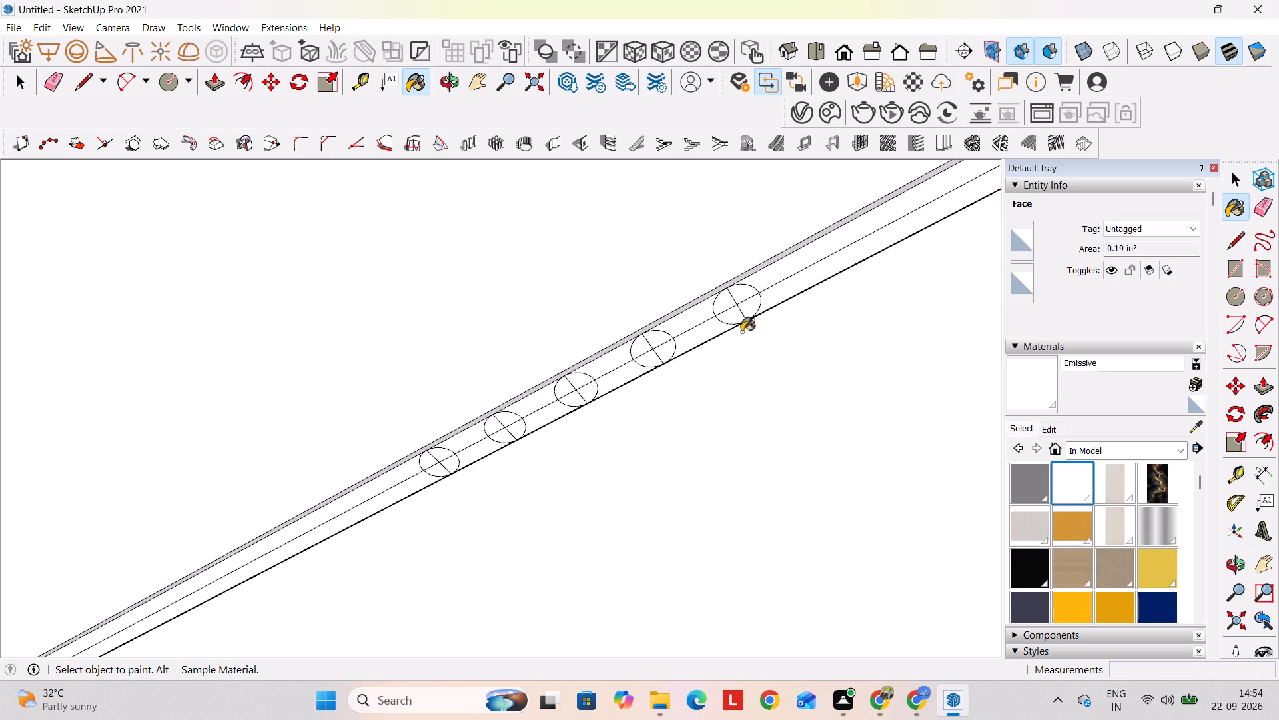
scroll(741, 332, "down", 14)
middle_click_drag(835, 335, 394, 565)
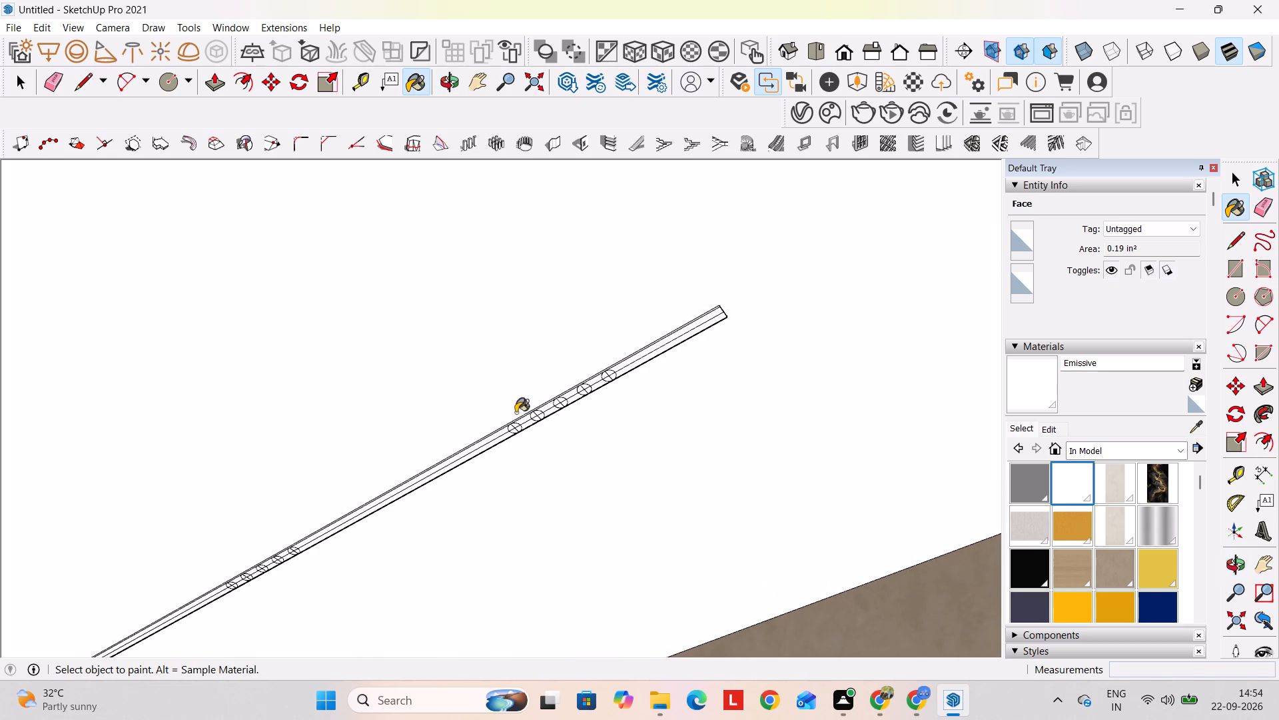
scroll(514, 419, "up", 18)
left_click(524, 411)
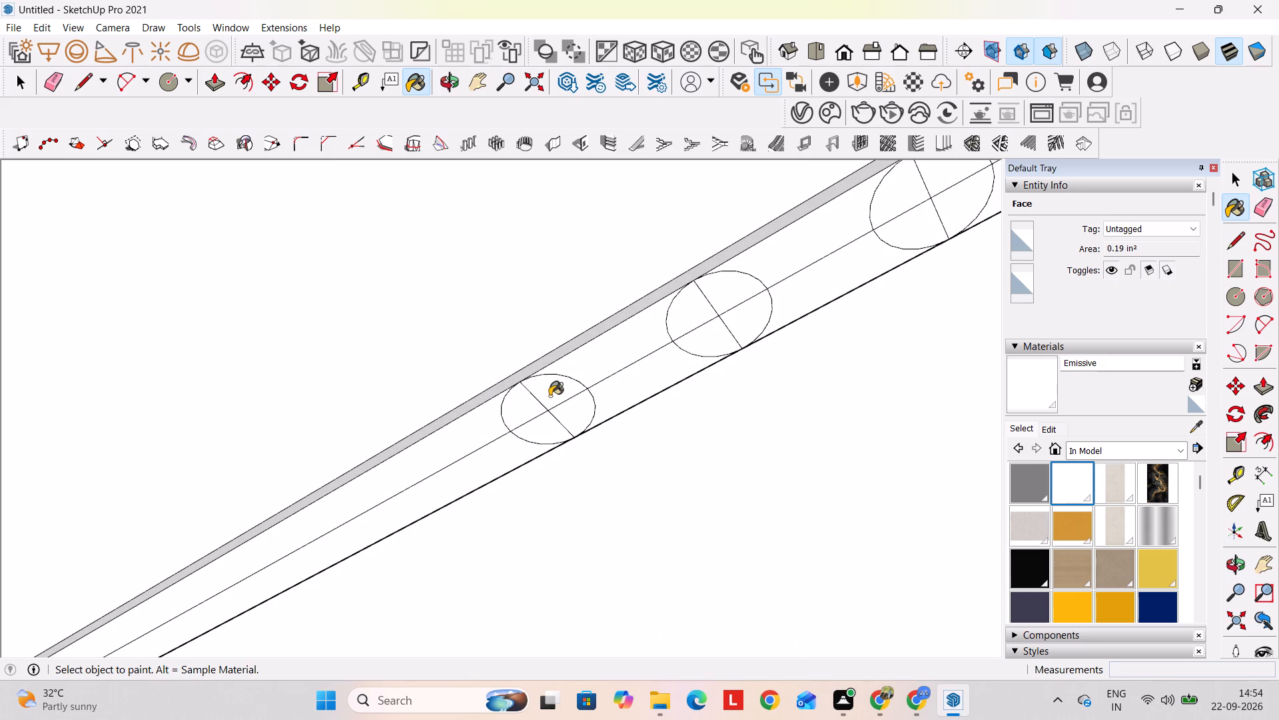
left_click(550, 396)
left_click(565, 410)
left_click(543, 428)
left_click(760, 306)
left_click(715, 342)
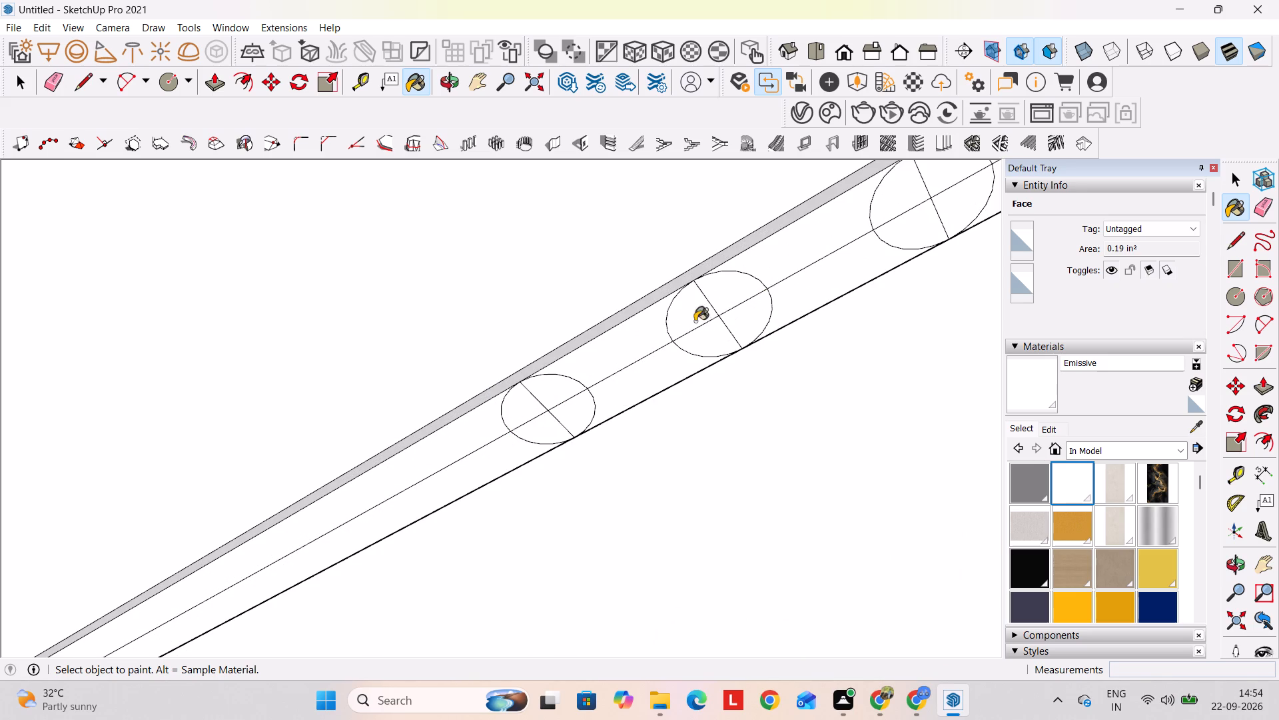
left_click(685, 310)
left_click(731, 289)
Paint the remaining three circles in the group nearest the strip's opposite end with Emissive.
scroll(799, 279, "down", 4)
middle_click_drag(813, 283, 424, 569, "shift")
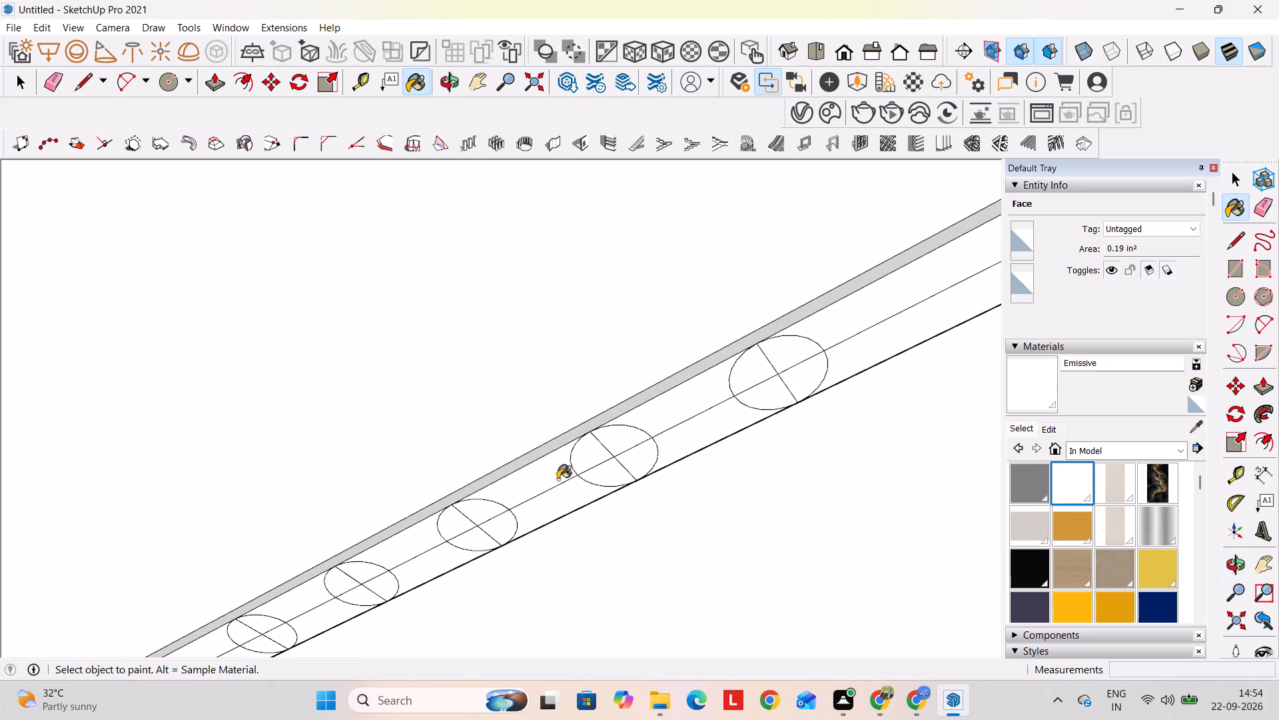
left_click(797, 363)
left_click(767, 373)
left_click(768, 392)
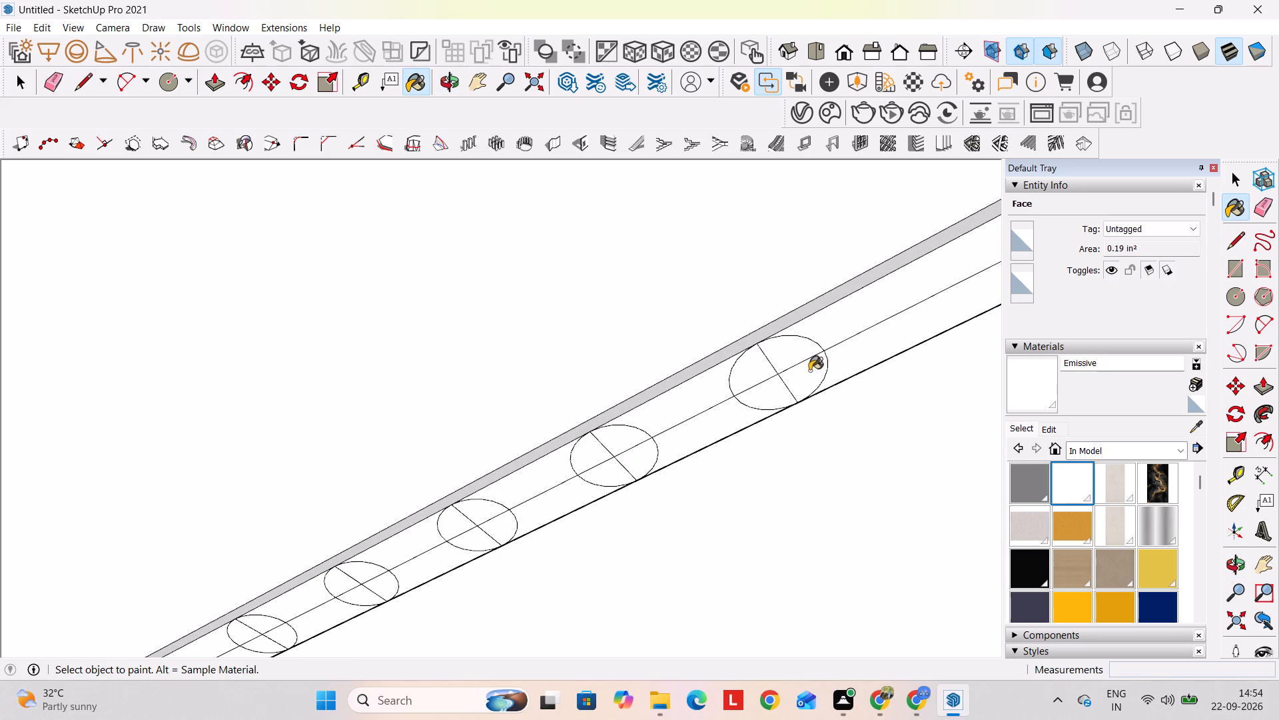
left_click(809, 371)
left_click(639, 451)
left_click(614, 474)
left_click(594, 456)
left_click(627, 438)
left_click(478, 507)
left_click(456, 534)
left_click(480, 542)
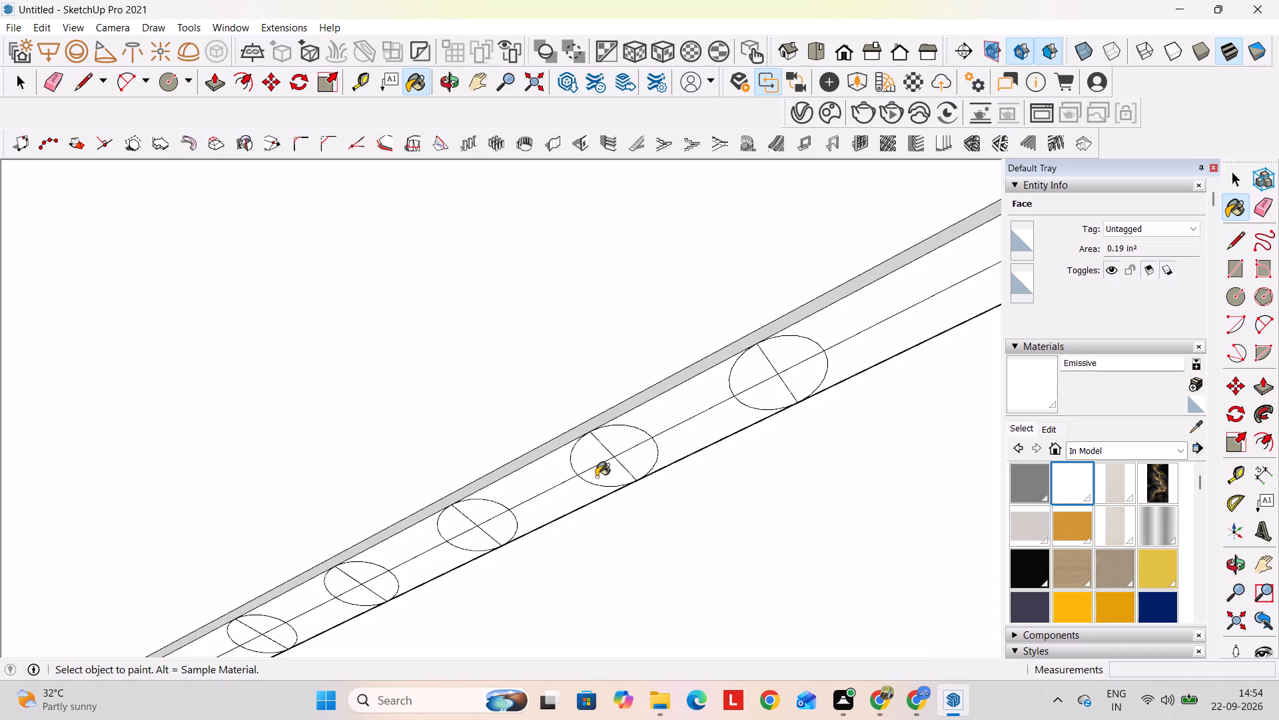
left_click(600, 475)
left_click(628, 462)
Paint both halves of the strip's end section and of the gap between its two outermost circles with the Sumele_Hair material.
key("space")
scroll(843, 293, "down", 10)
scroll(1102, 537, "down", 5)
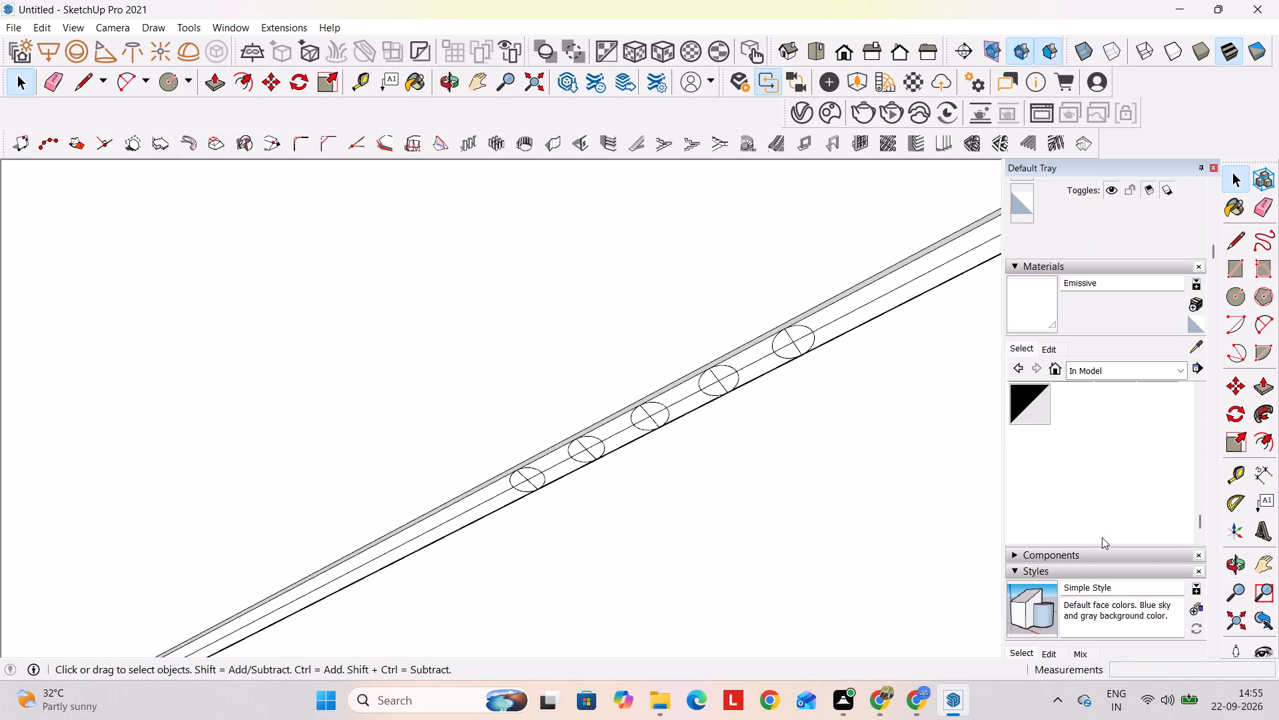
scroll(1035, 423, "up", 3)
left_click(1034, 521)
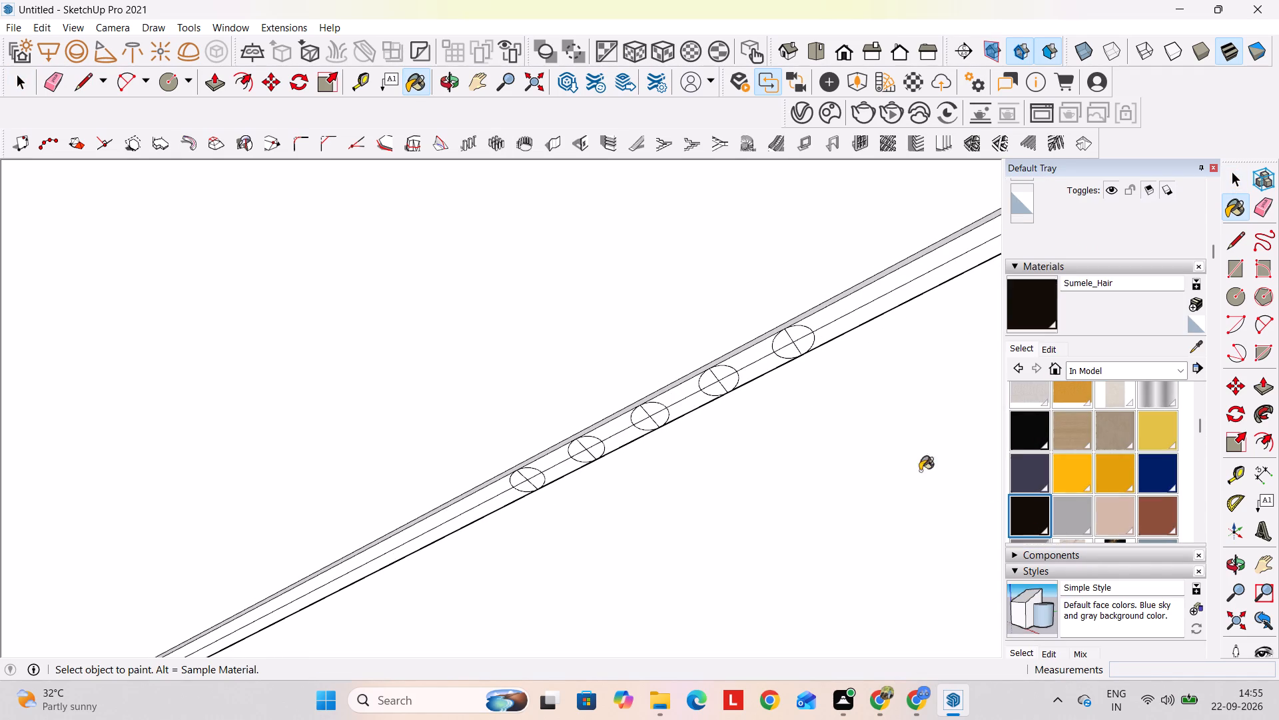
left_click(867, 306)
left_click(860, 301)
left_click(756, 353)
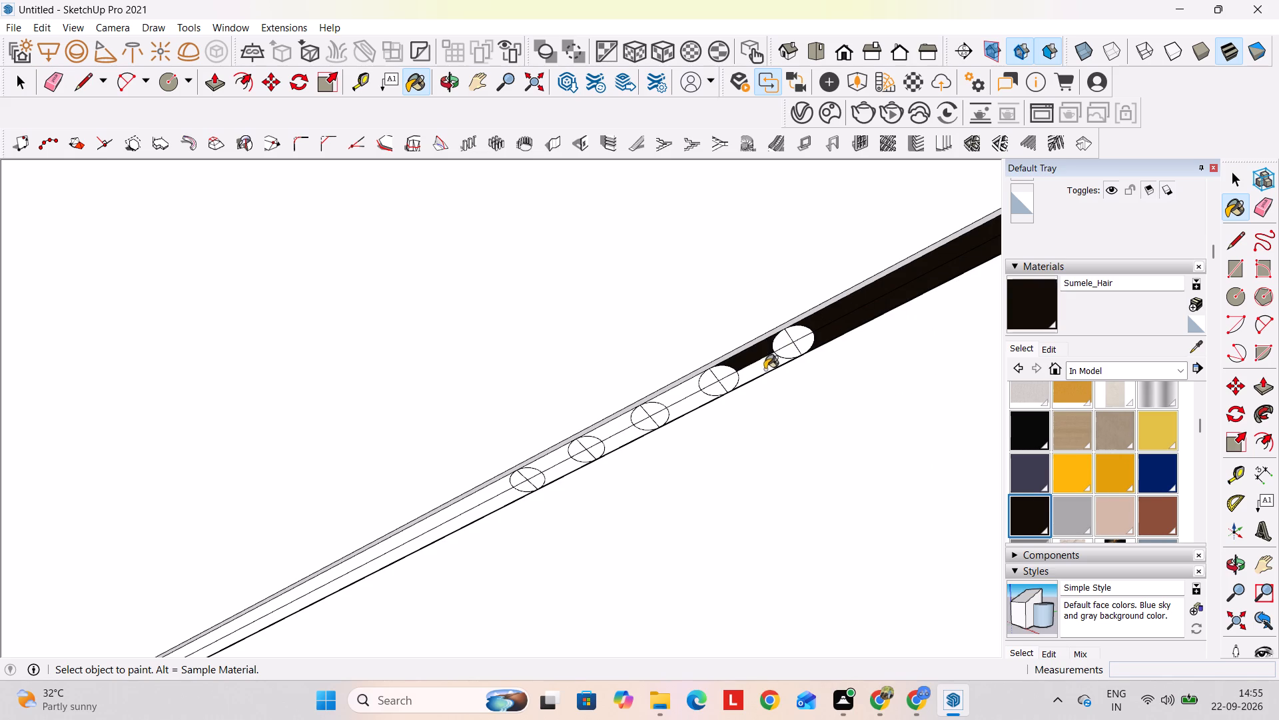
left_click(765, 369)
Paint the other gaps between this group's circles and the long strip section up to the next group with Sumele_Hair.
double_click(684, 402)
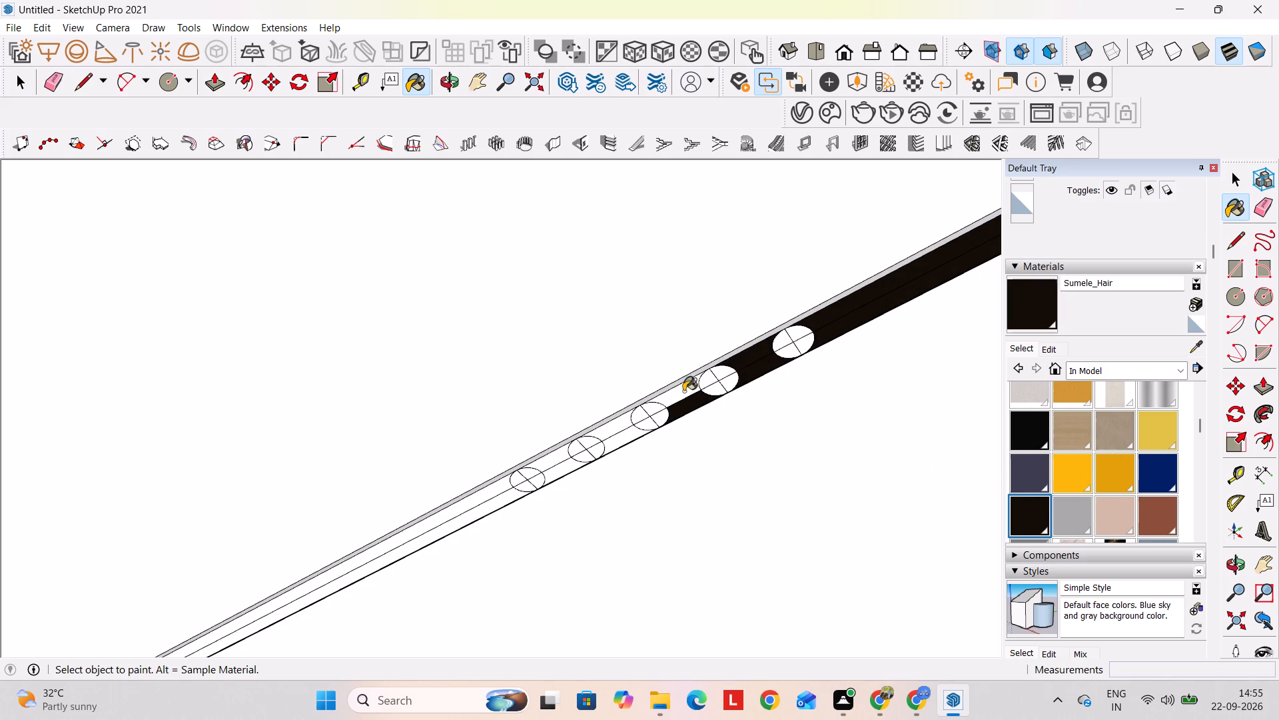
left_click(683, 391)
left_click(610, 434)
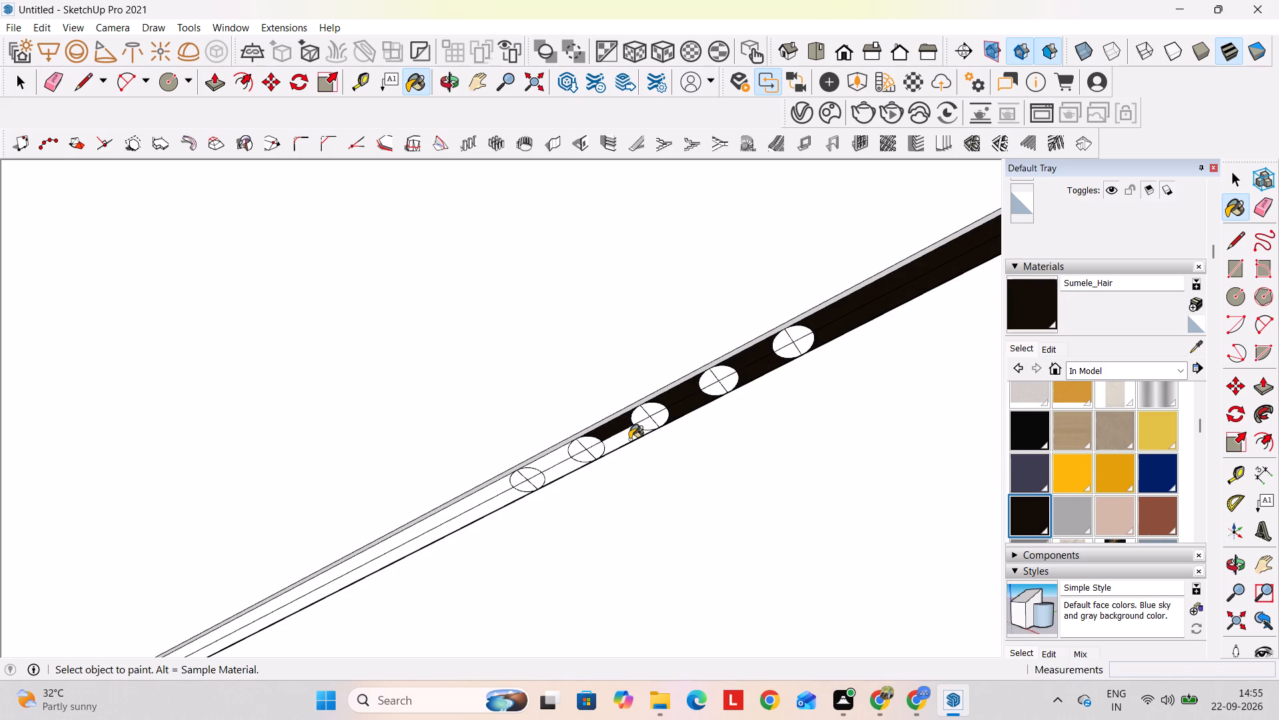
left_click(629, 439)
left_click(566, 467)
left_click(552, 458)
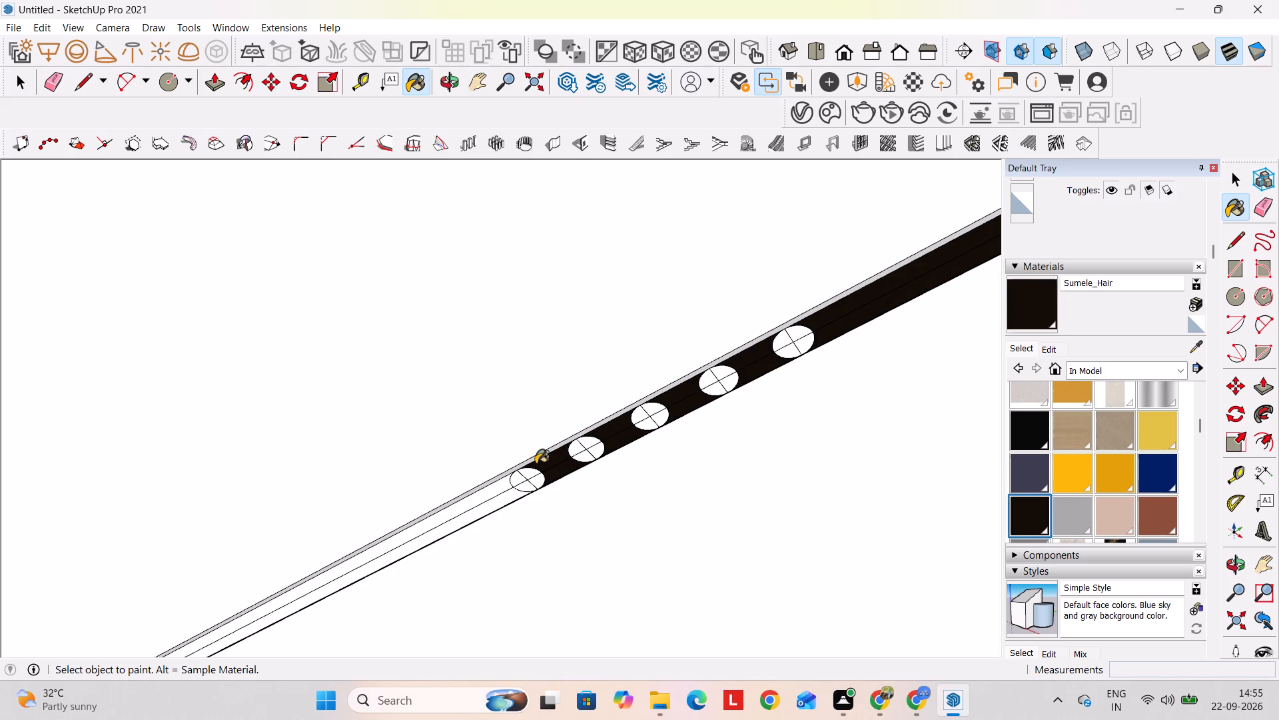
left_click(498, 487)
left_click(500, 497)
Paint both halves of the gaps between the second group's five circles and of the strip section up to the third group with Sumele_Hair.
scroll(570, 443, "down", 7)
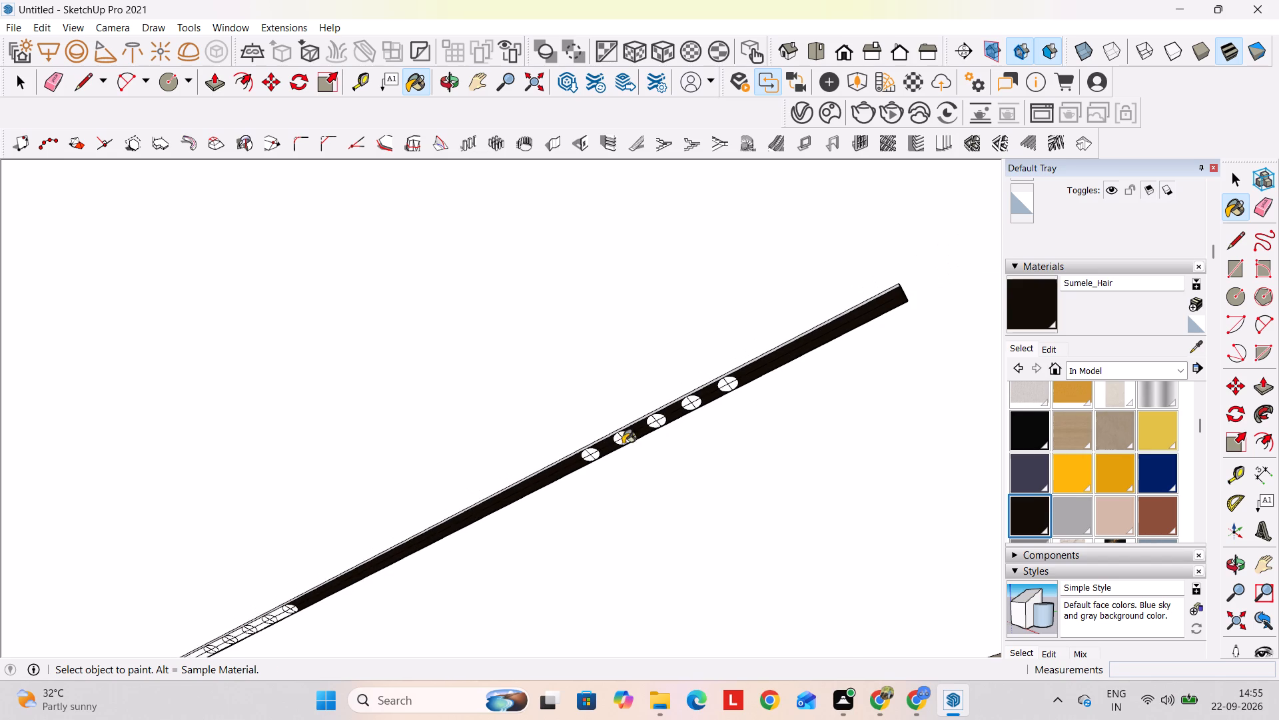
middle_click_drag(623, 444, 1136, 177)
scroll(606, 427, "up", 6)
scroll(716, 390, "up", 4)
left_click(709, 343)
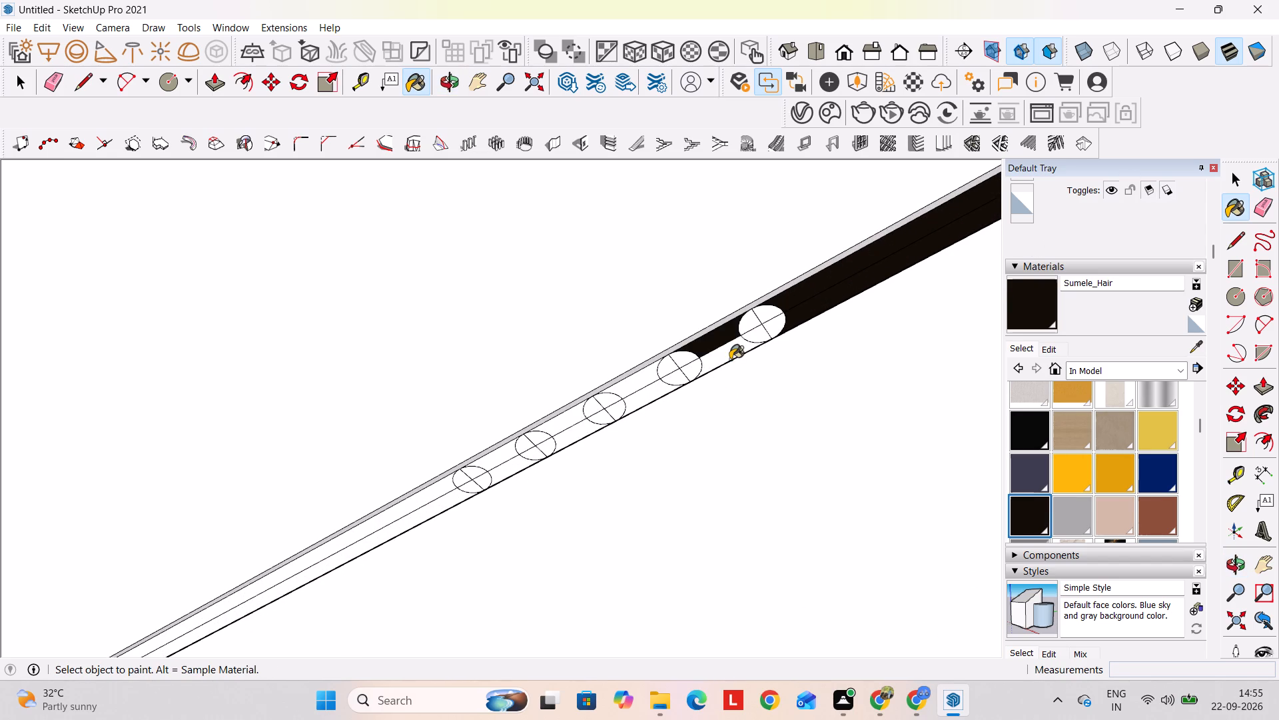
left_click(725, 355)
left_click_drag(626, 389, 634, 393)
left_click(651, 389)
left_click(622, 373)
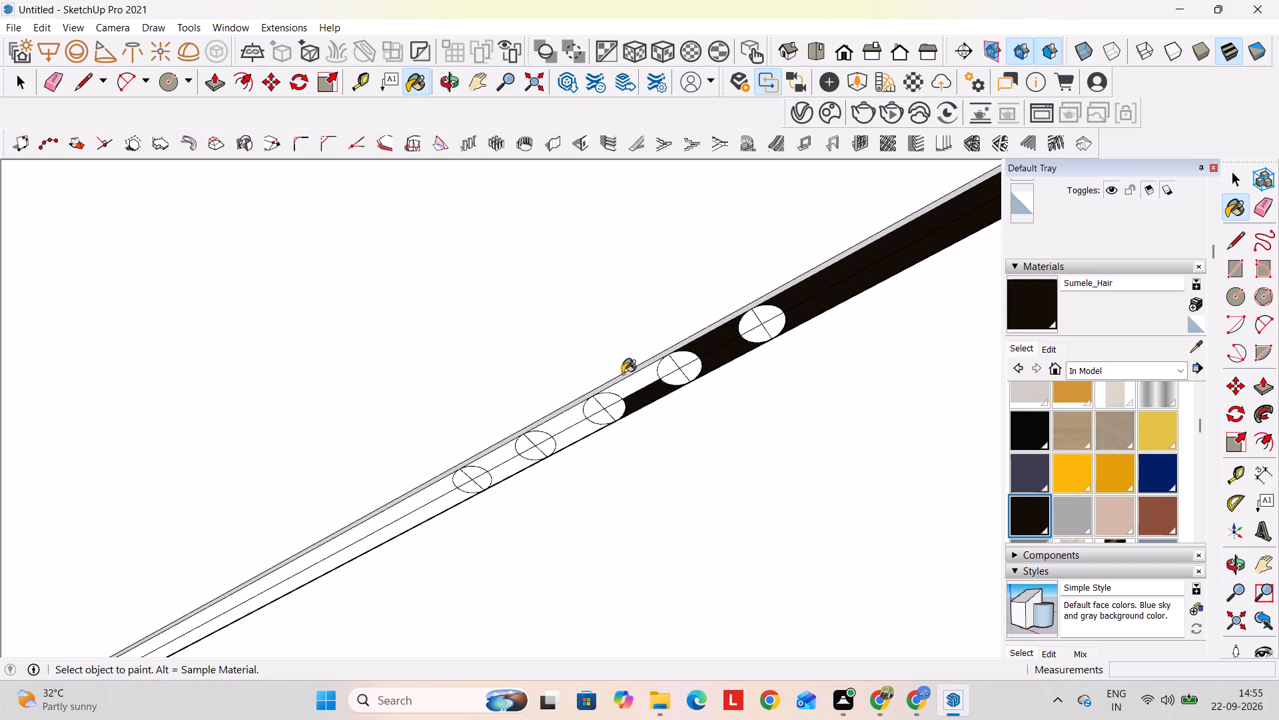
left_click(639, 381)
left_click(567, 419)
left_click(576, 434)
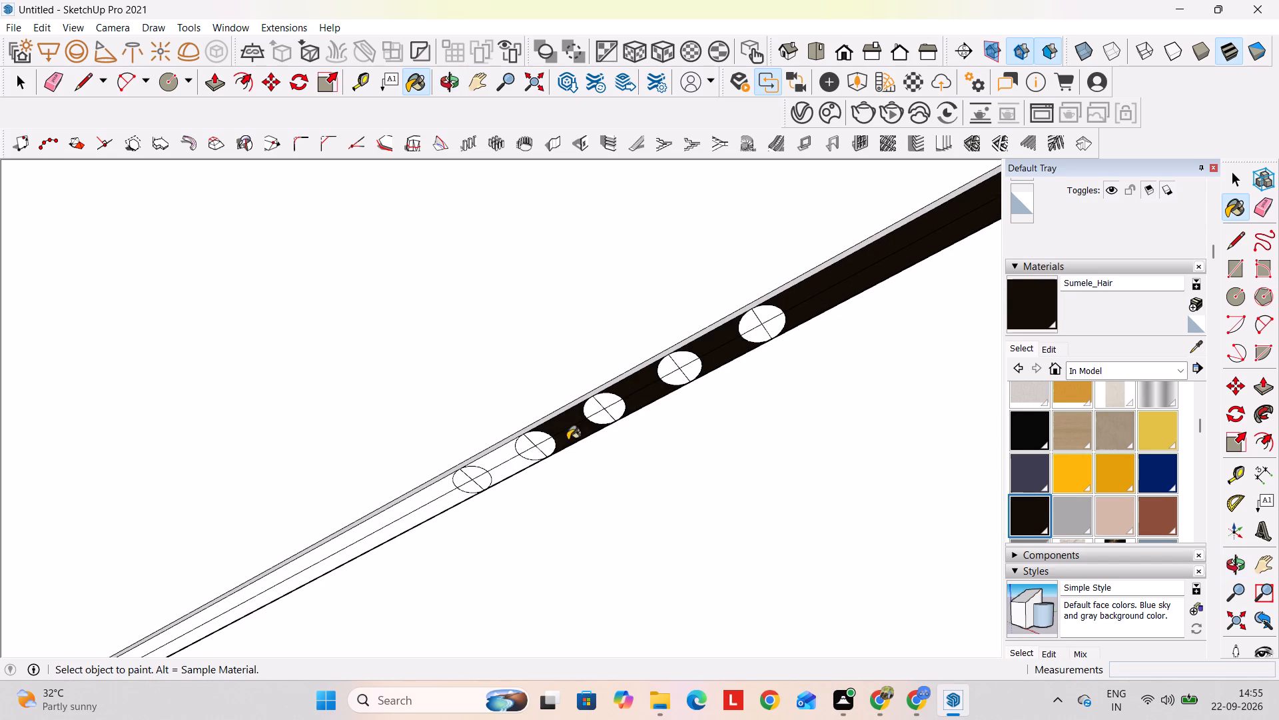
left_click(515, 465)
left_click(502, 457)
left_click(437, 487)
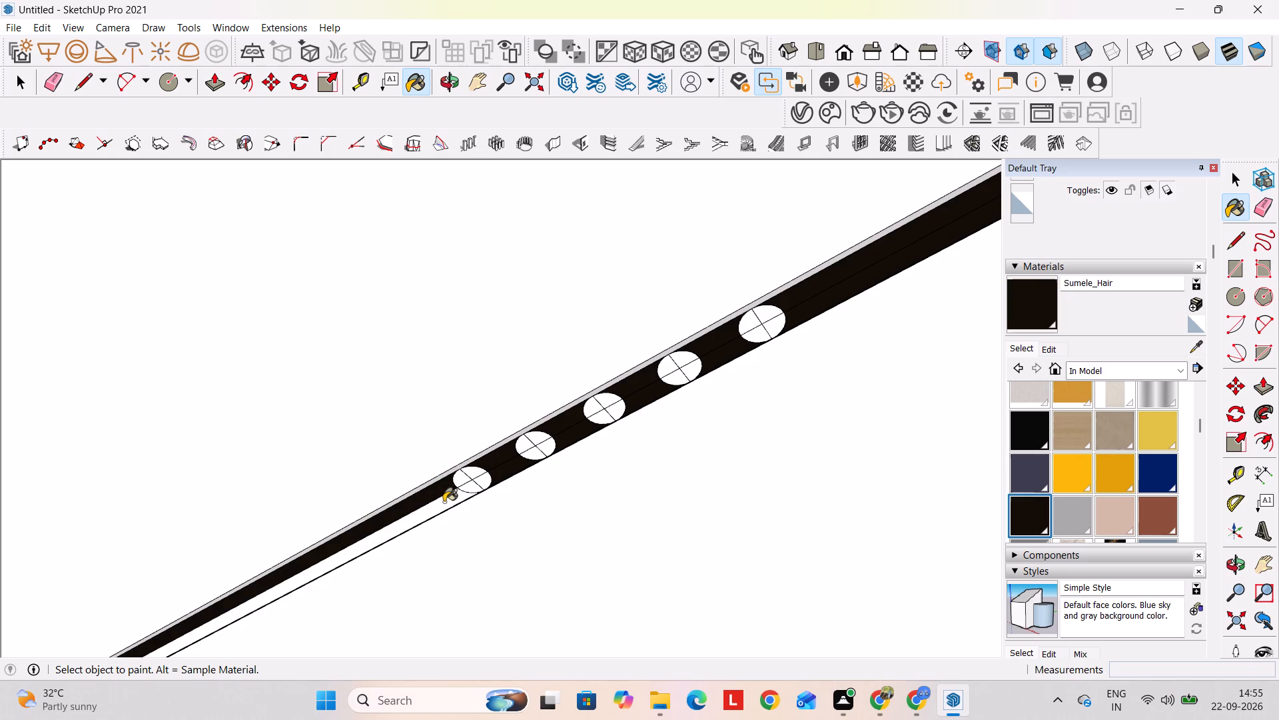
left_click(444, 503)
Paint both halves of the first three gaps between the third group's circles with Sumele_Hair.
scroll(448, 489, "down", 8)
middle_click_drag(424, 487, 949, 326)
middle_click_drag(520, 506, 529, 495, "shift")
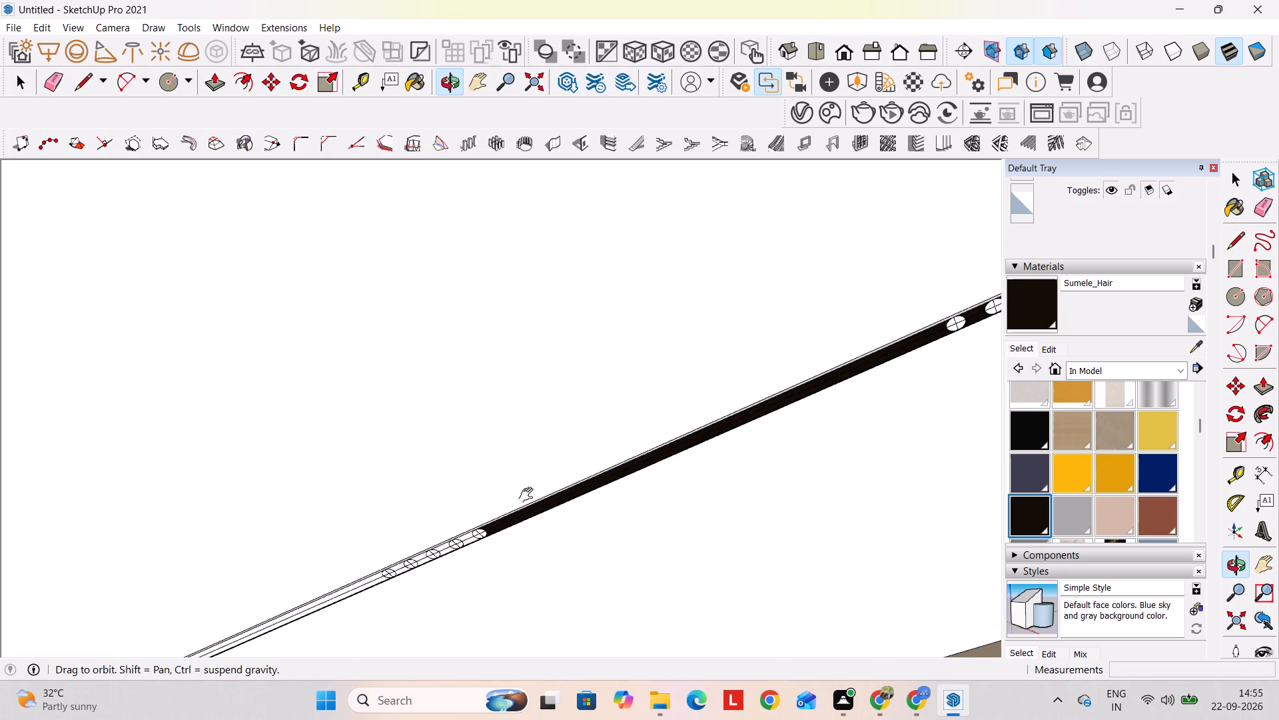
middle_click_drag(529, 495, 979, 236, "shift")
scroll(860, 315, "up", 9)
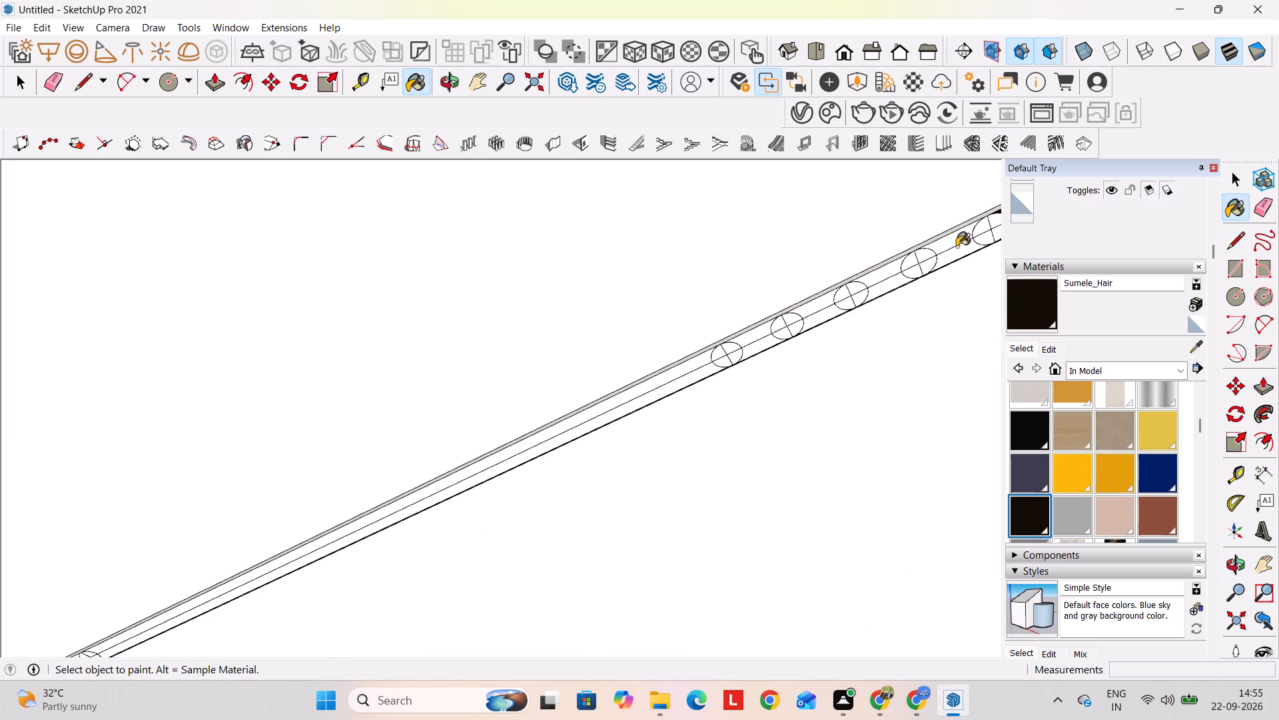
left_click(957, 247)
left_click(955, 242)
left_click(960, 248)
left_click(885, 277)
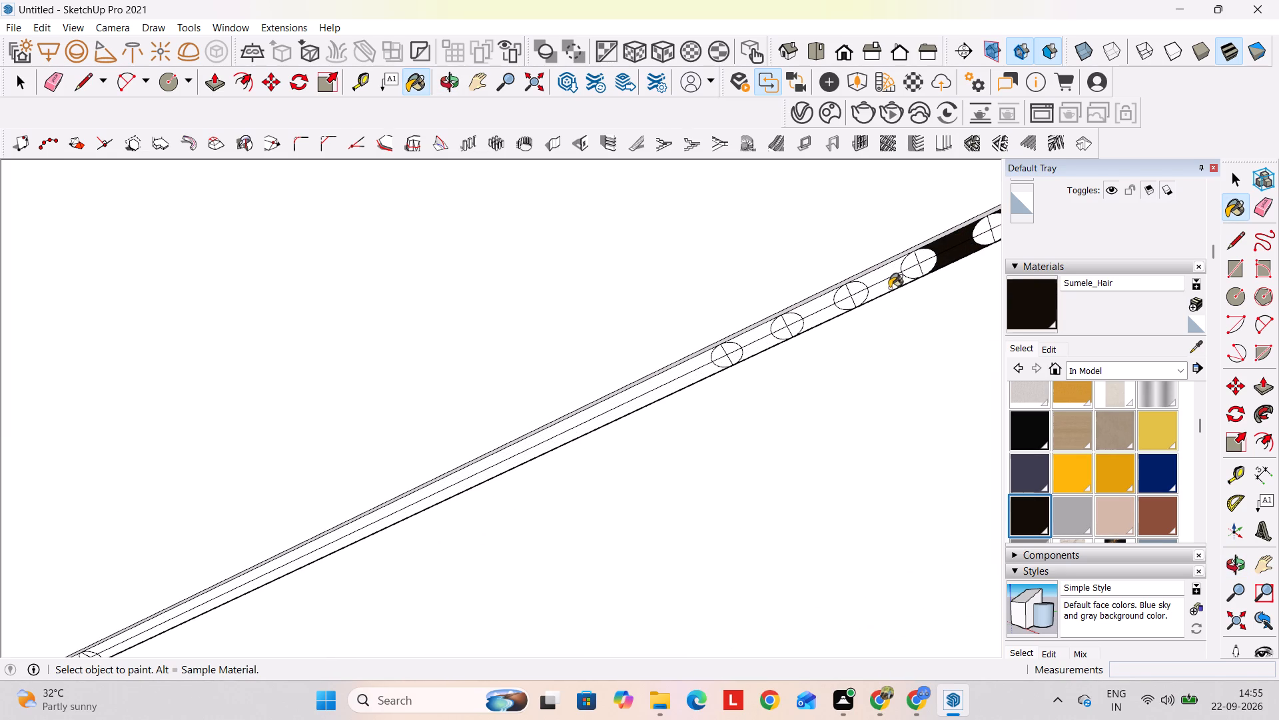
left_click(889, 288)
left_click(889, 273)
left_click(818, 303)
left_click(824, 313)
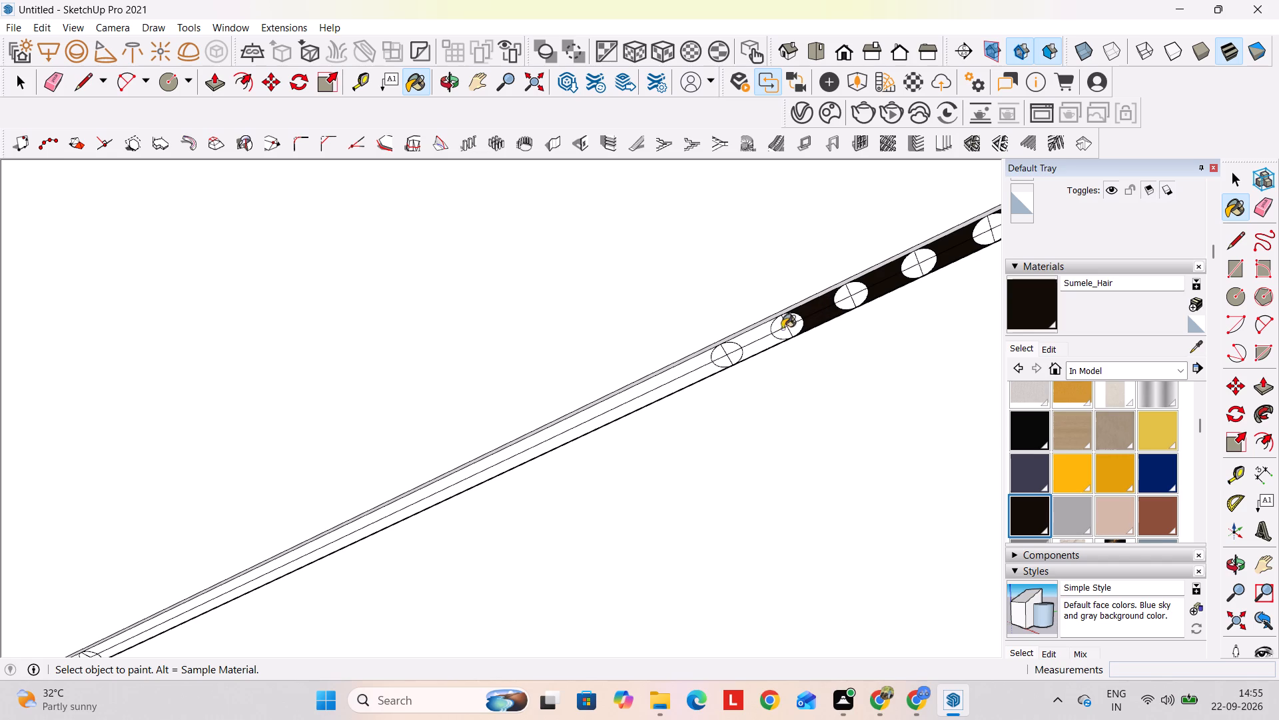
Paint the third group's remaining gap and both halves of the long strip section up to the last group with Sumele_Hair.
left_click(747, 339)
left_click(763, 355)
key("ctrl+z")
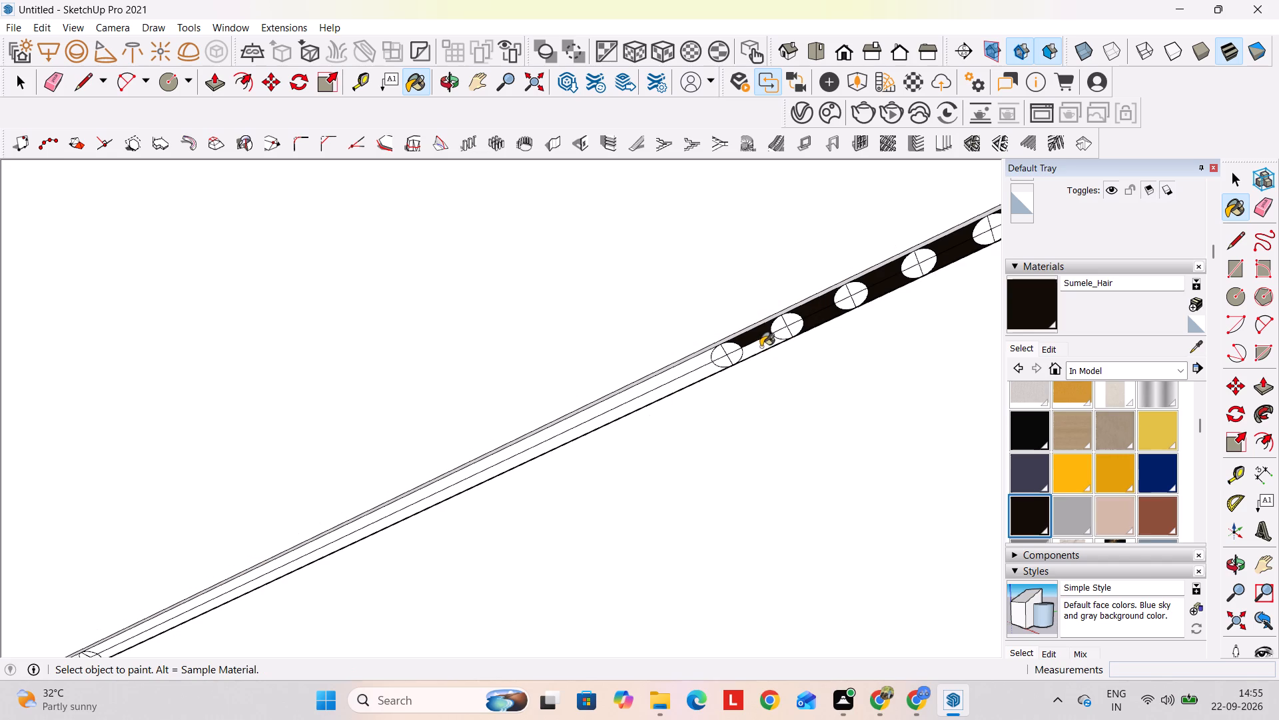
left_click(761, 347)
left_click(693, 359)
left_click(697, 371)
Paint both halves of all gaps between the last group's circles and of the strip's remaining end section with Sumele_Hair.
scroll(703, 355, "down", 4)
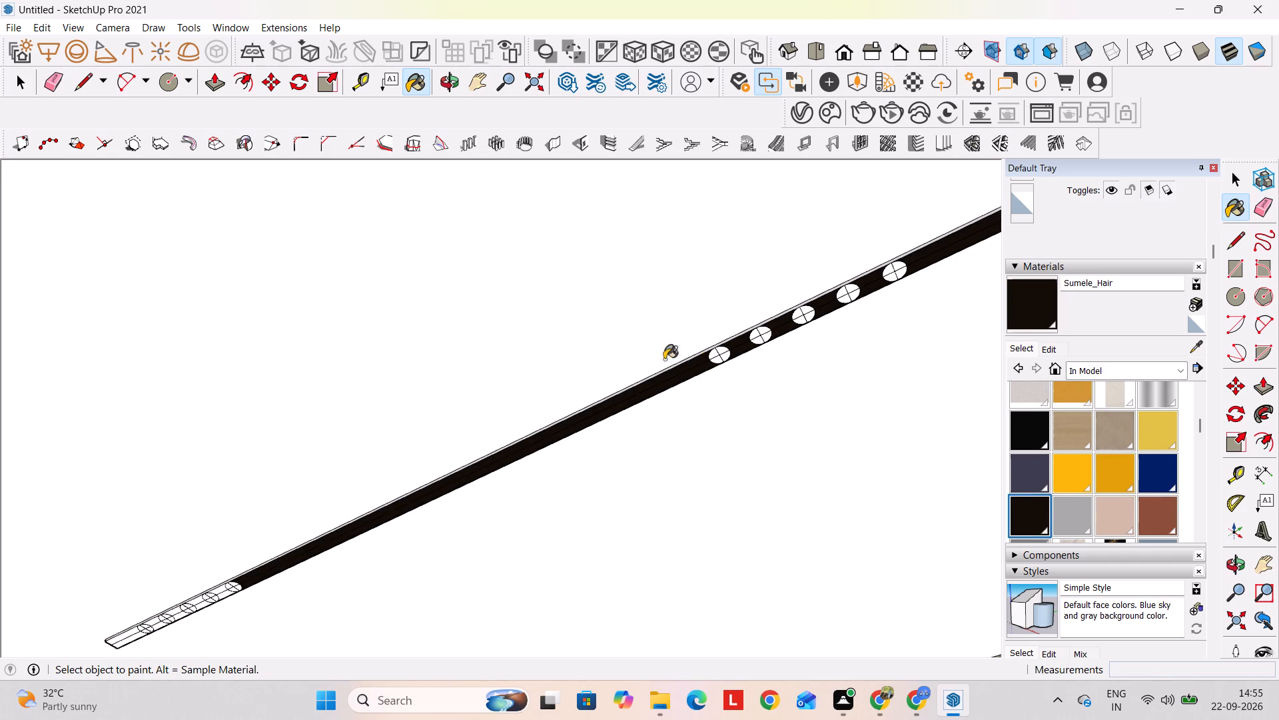
scroll(519, 391, "down", 2)
middle_click_drag(452, 430, 1009, 129, "shift")
scroll(731, 325, "up", 11)
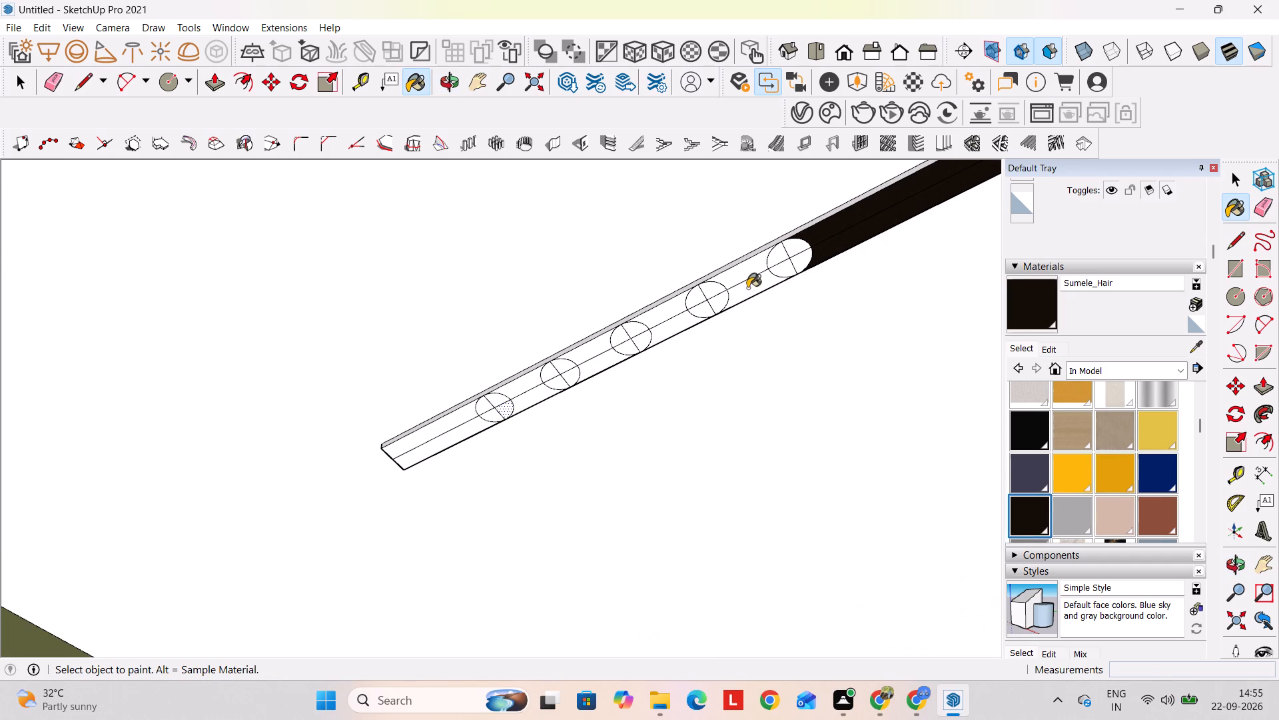
left_click(746, 275)
left_click(751, 285)
left_click(658, 309)
left_click(671, 321)
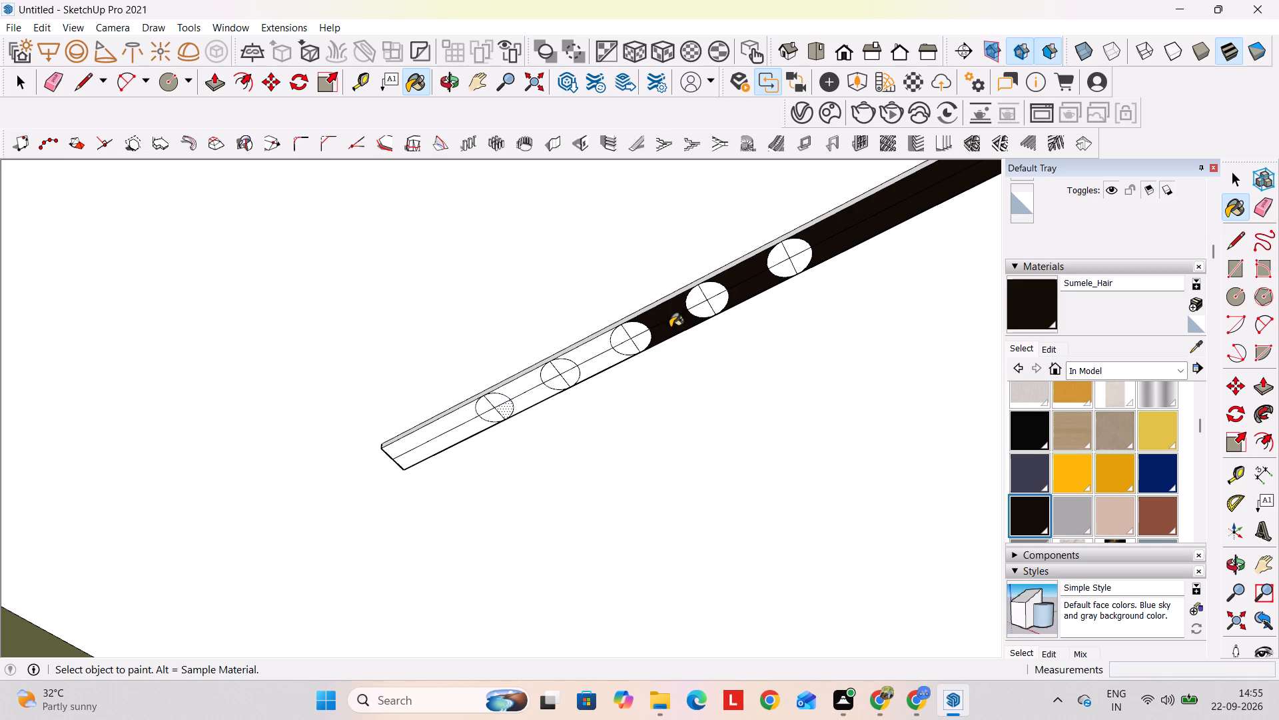
left_click(590, 344)
left_click(593, 366)
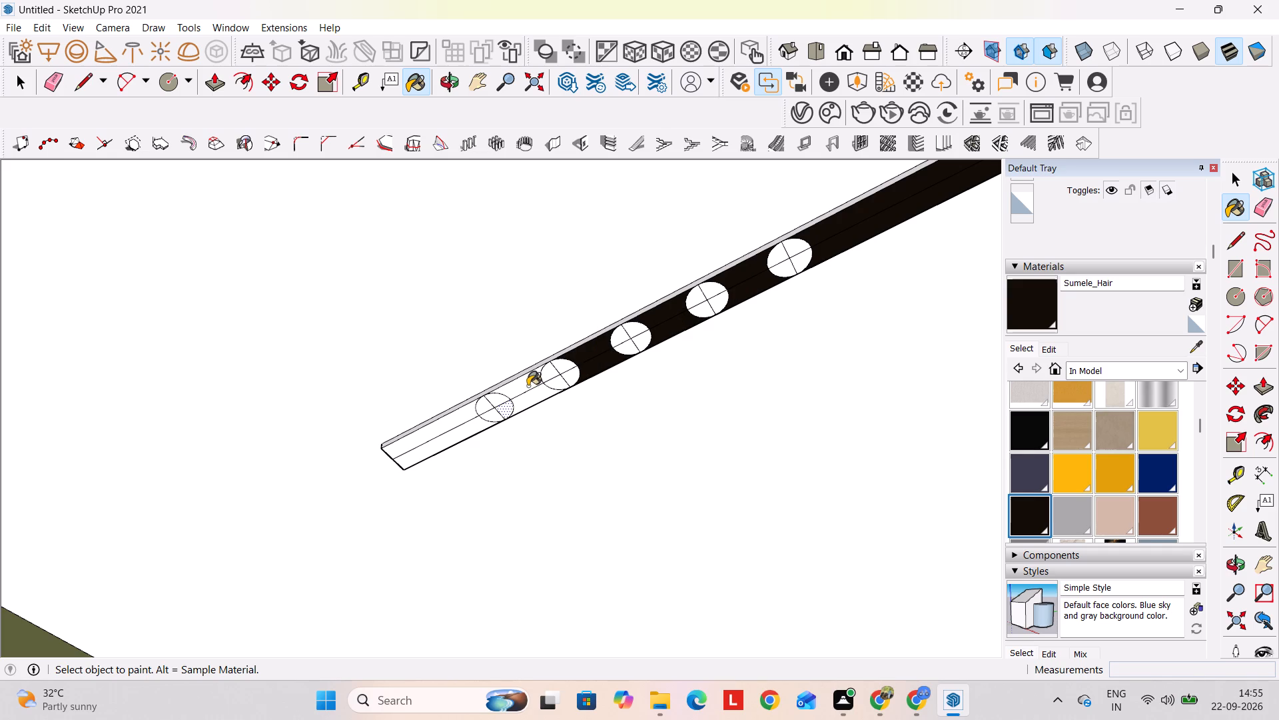
left_click(528, 386)
left_click(532, 401)
left_click(445, 419)
left_click(452, 435)
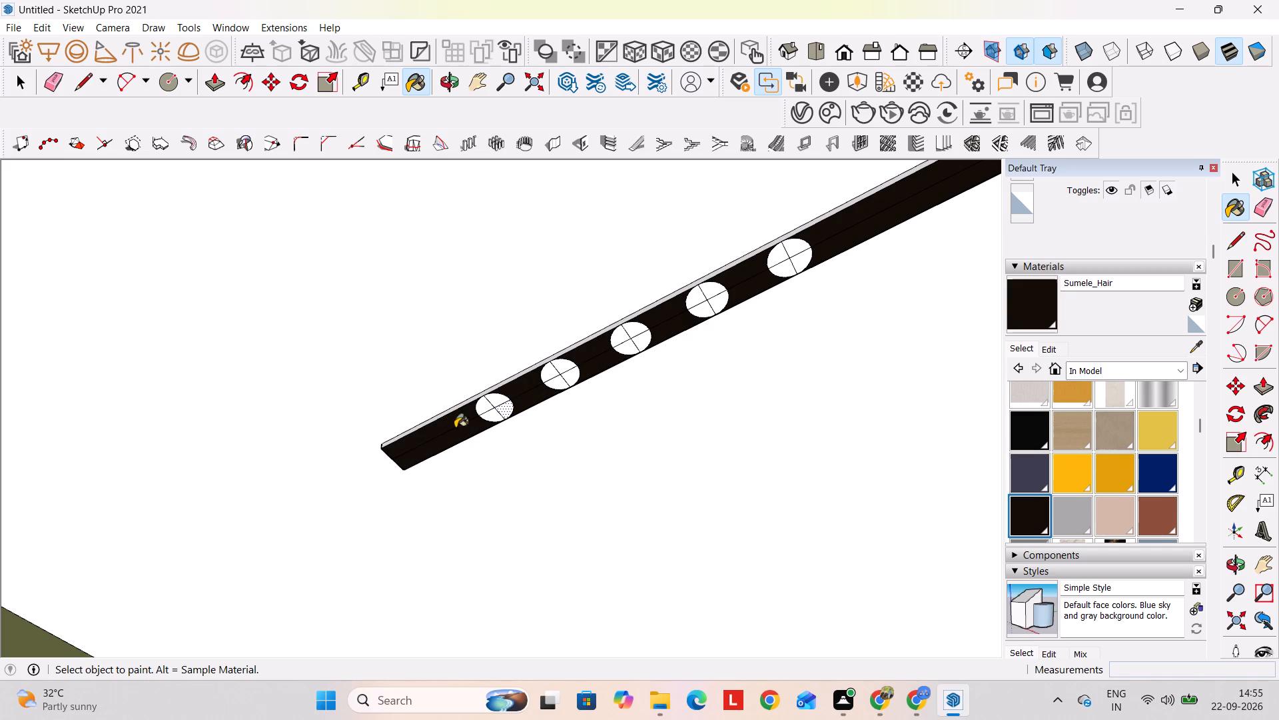
key("space")
Examine the ceiling track and the whole room from inside and outside.
scroll(508, 351, "down", 17)
middle_click_drag(819, 298, 829, 534)
scroll(829, 513, "down", 8)
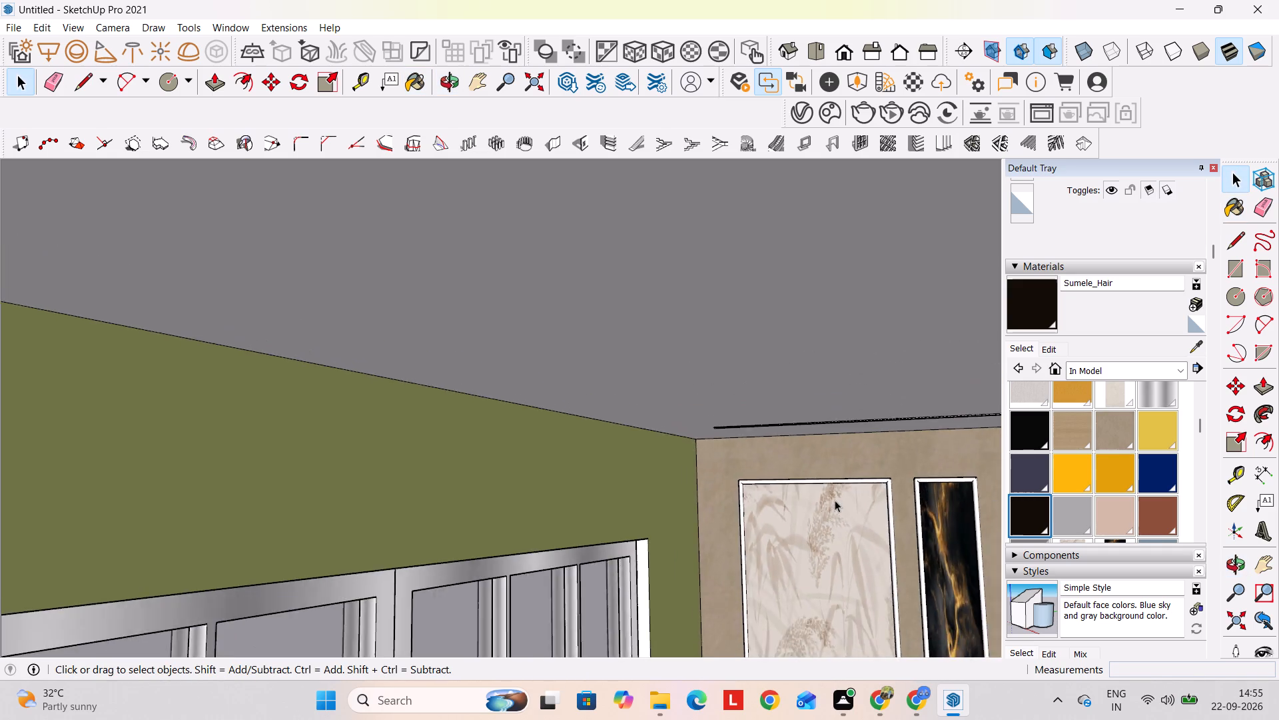
scroll(835, 500, "down", 3)
middle_click_drag(916, 437, 711, 462)
middle_click_drag(837, 456, 0, 433, "shift")
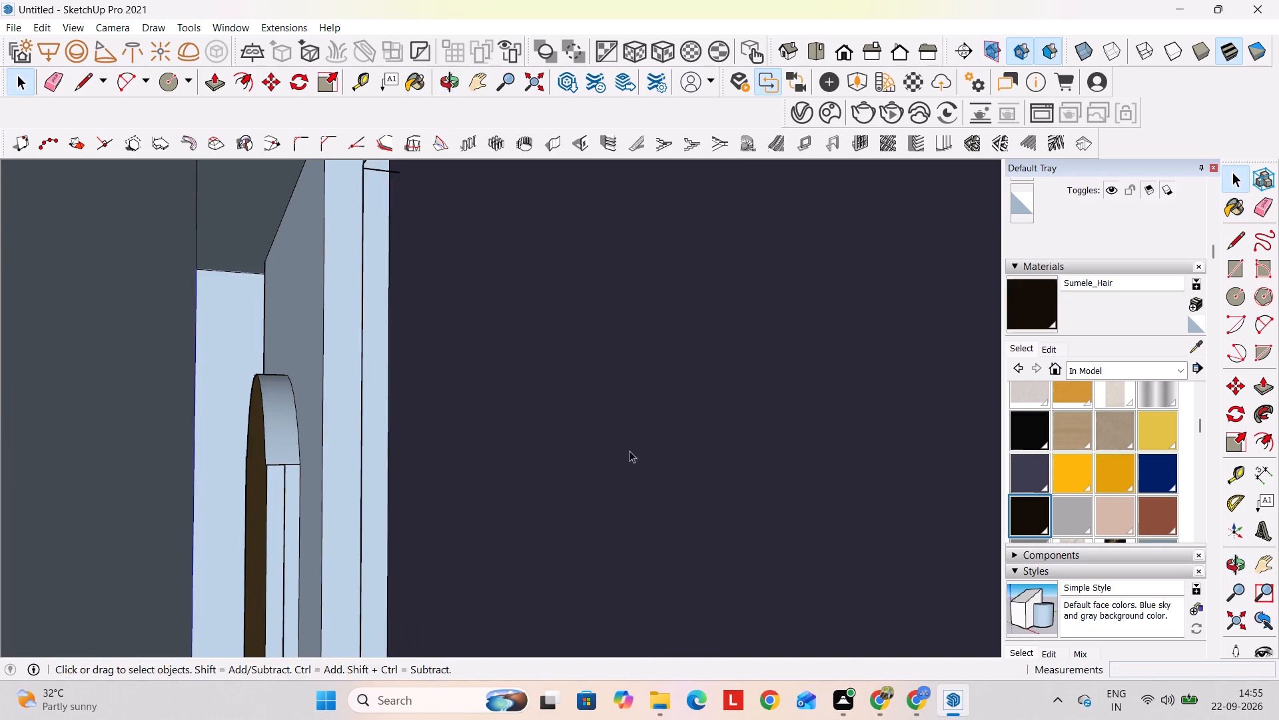
middle_click_drag(643, 445, 0, 367)
scroll(956, 390, "down", 4)
middle_click_drag(902, 407, 0, 281, "shift")
middle_click_drag(472, 311, 101, 265, "shift")
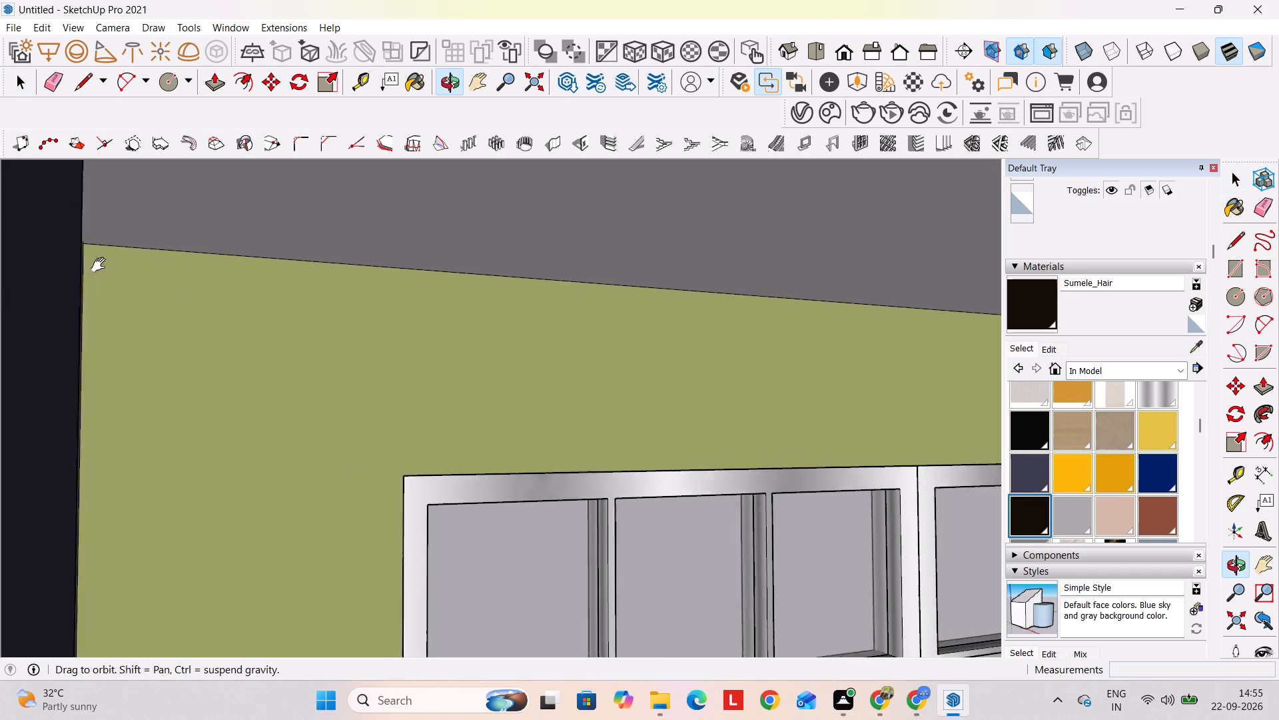
middle_click_drag(101, 265, 0, 176, "shift")
middle_click_drag(1017, 286, 229, 230, "shift")
middle_click_drag(666, 317, 1, 239, "shift")
scroll(730, 306, "down", 4)
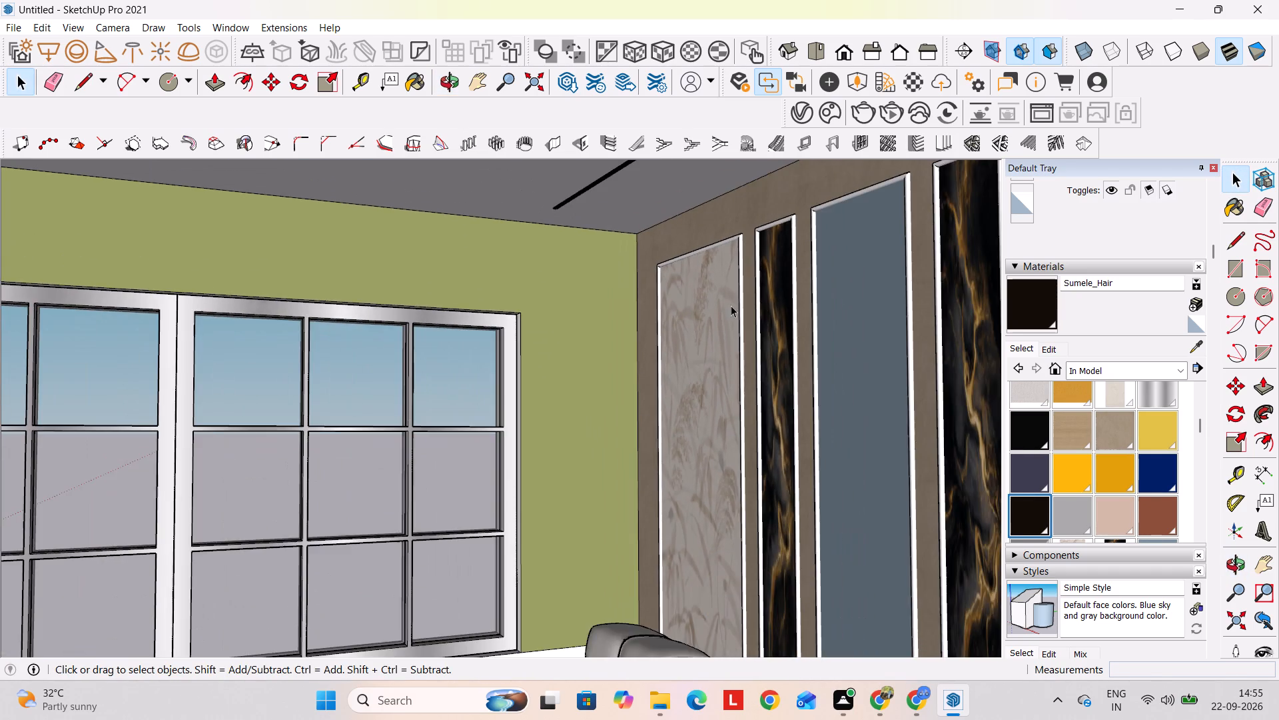
scroll(737, 289, "down", 10)
middle_click_drag(839, 318, 520, 396)
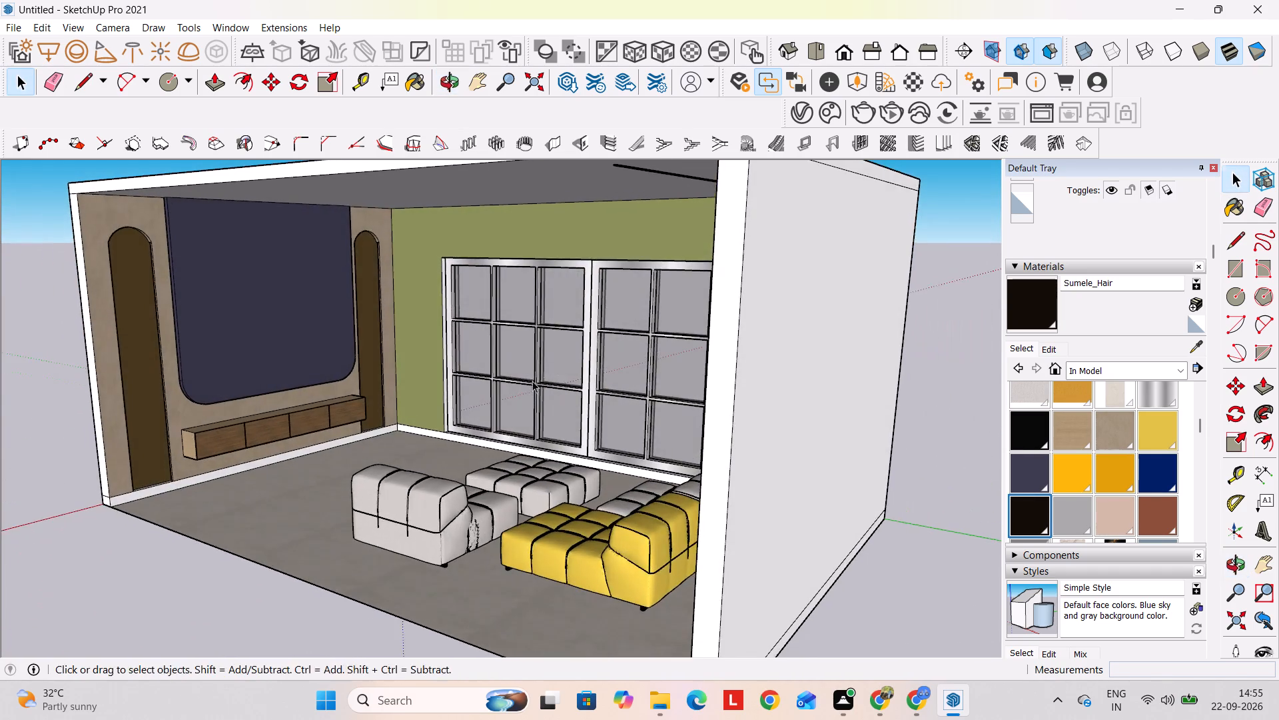
middle_click_drag(538, 369, 865, 427, "shift")
scroll(873, 417, "up", 4)
scroll(861, 426, "down", 3)
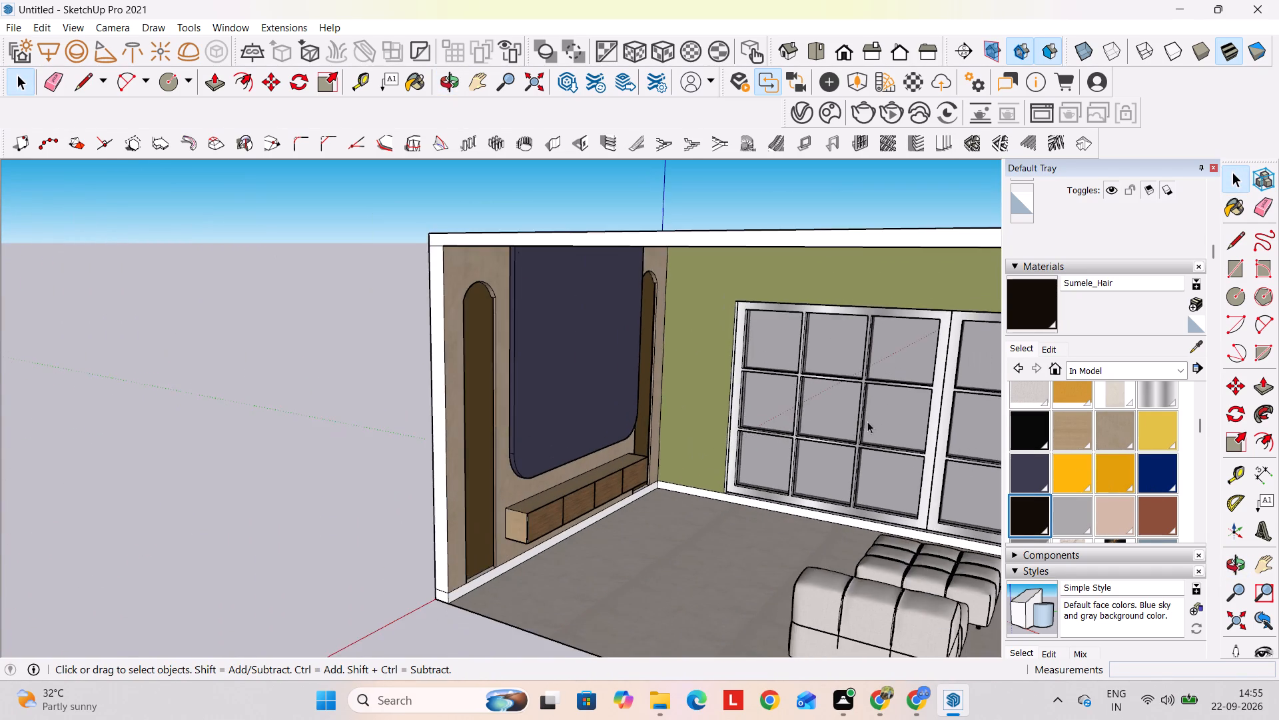
middle_click_drag(951, 438, 676, 357, "shift")
scroll(675, 353, "down", 2)
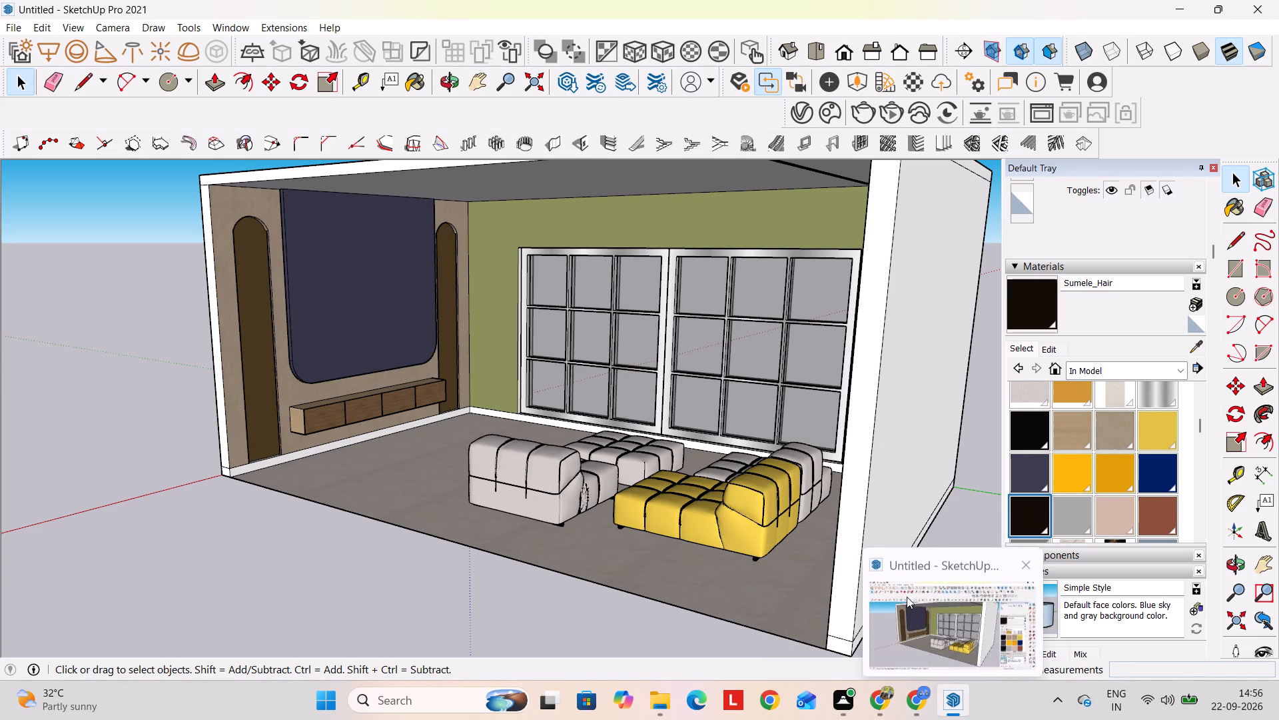
middle_click_drag(484, 411, 576, 448)
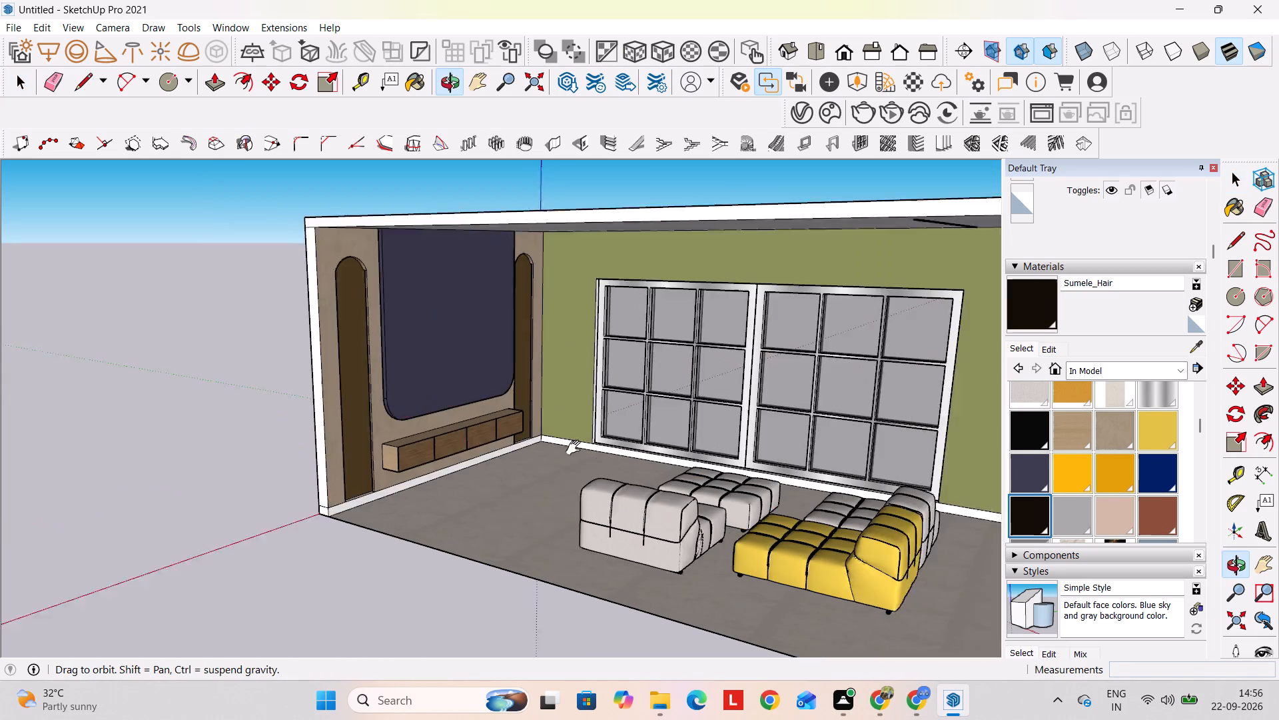
middle_click_drag(576, 448, 612, 463)
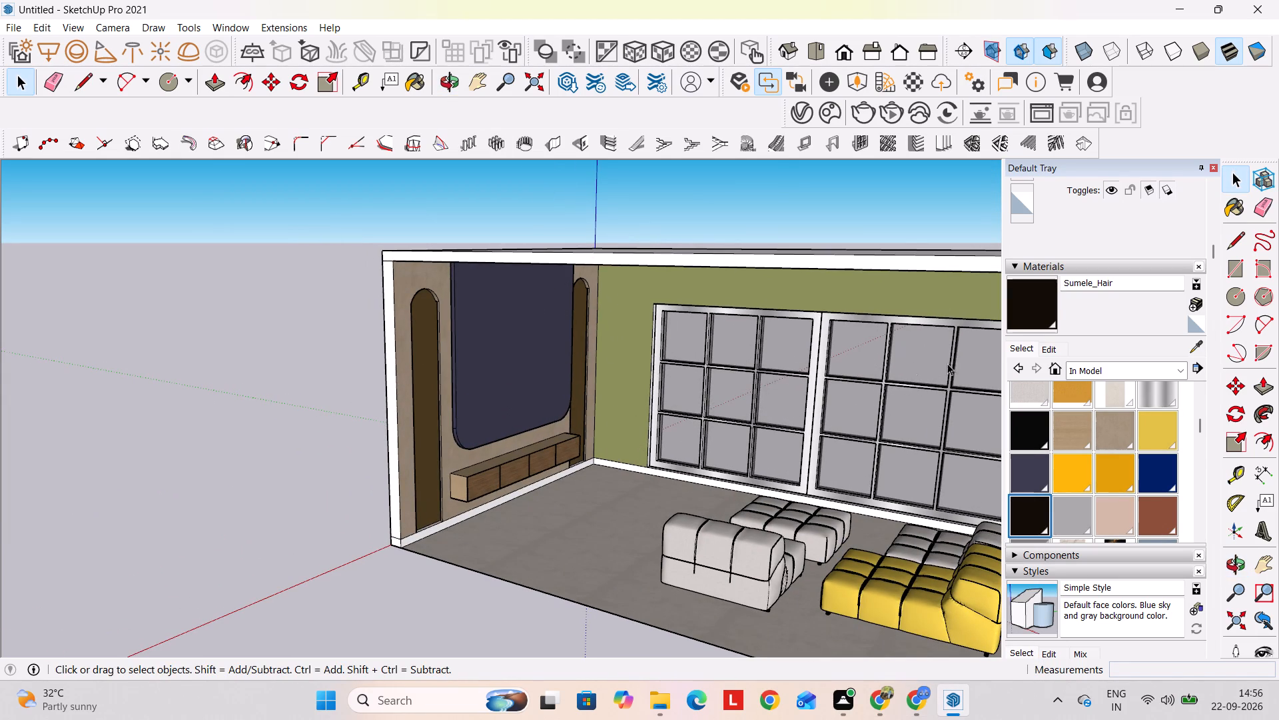
middle_click_drag(706, 400, 710, 306)
middle_click_drag(719, 302, 658, 426, "shift")
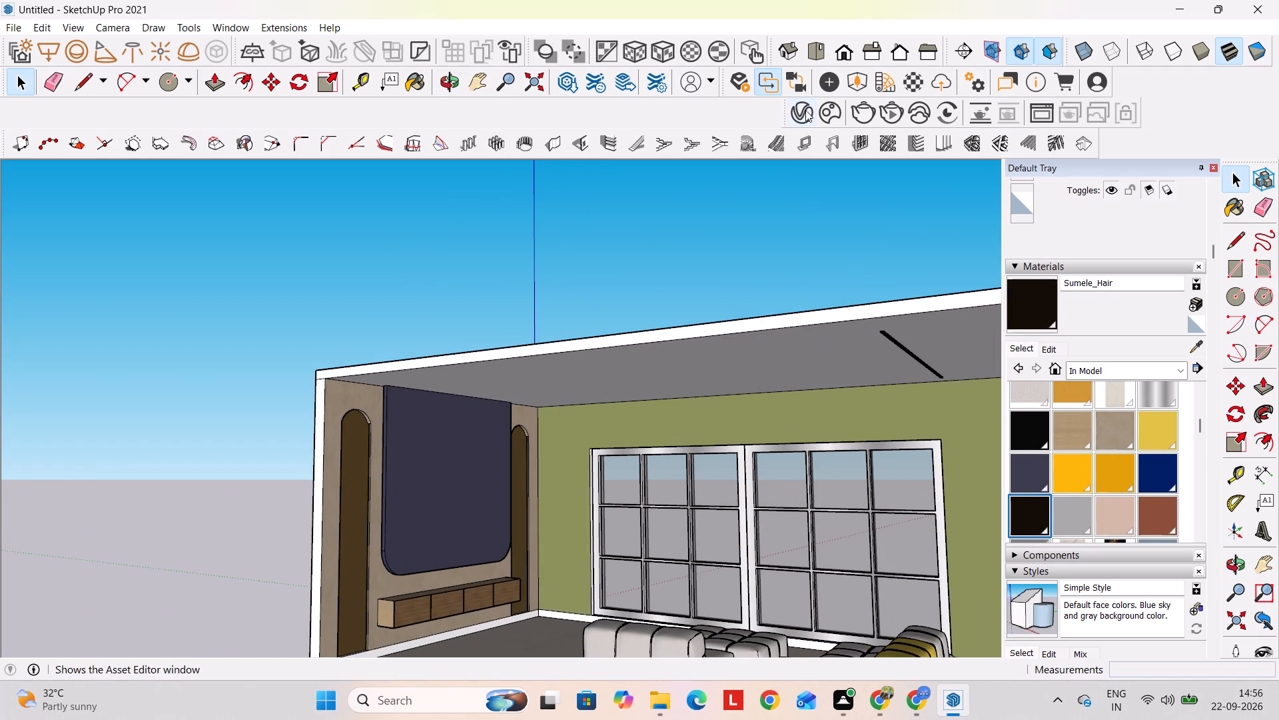
middle_click_drag(75, 261, 193, 261)
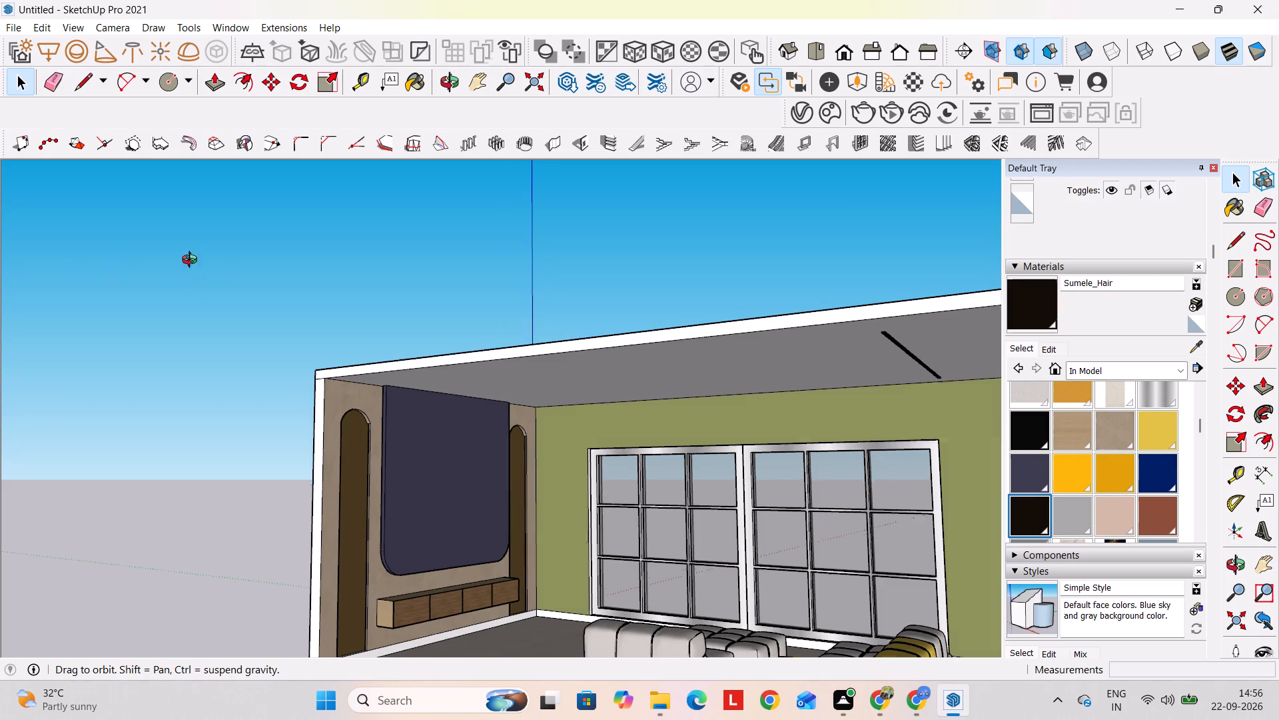
middle_click_drag(193, 261, 597, 265)
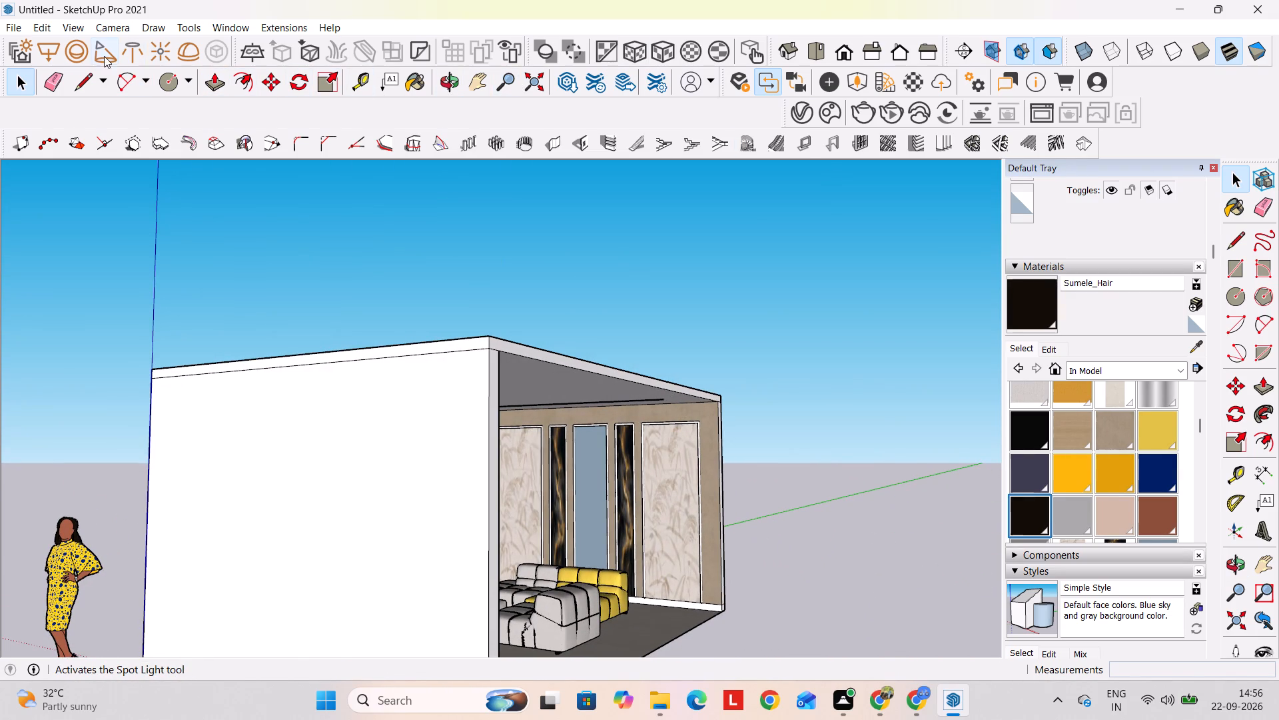
Place an IES light using cylinder-narrow.ies from the Desktop's iec/ies-lights-pack folder on the ceiling between the track's outer end and the panelled wall.
left_click(137, 45)
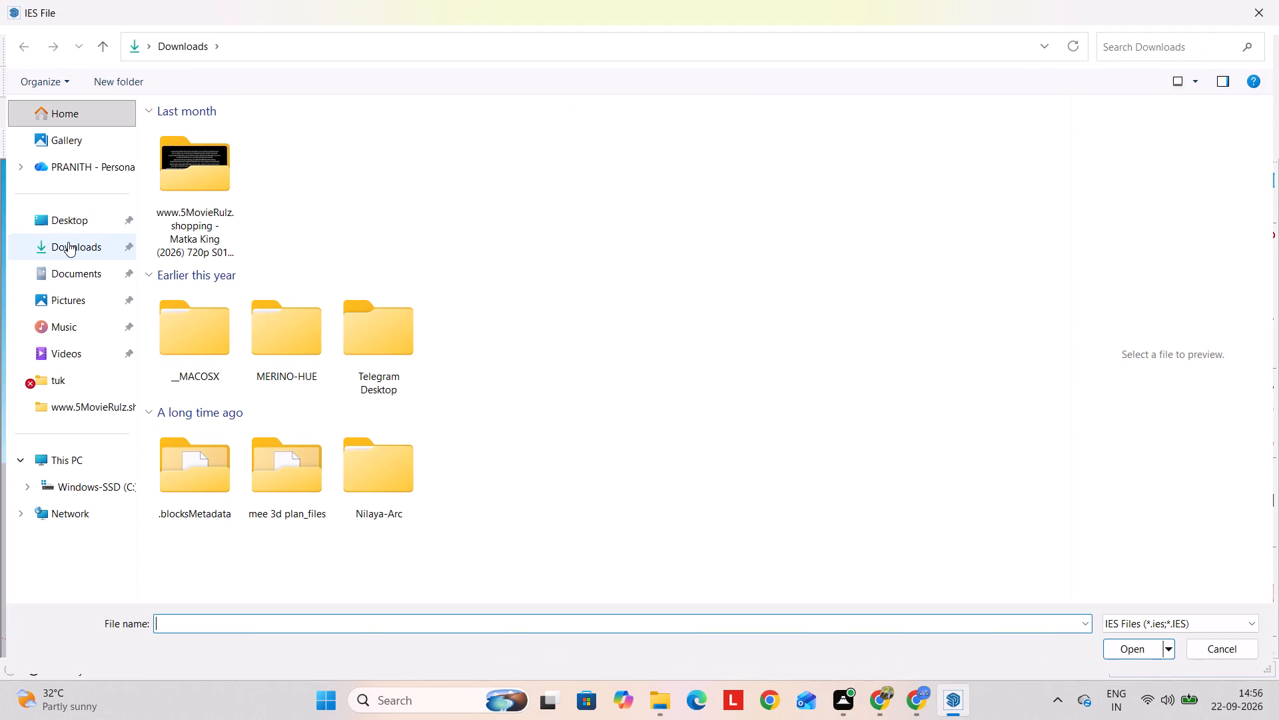
left_click(71, 219)
left_click(314, 172)
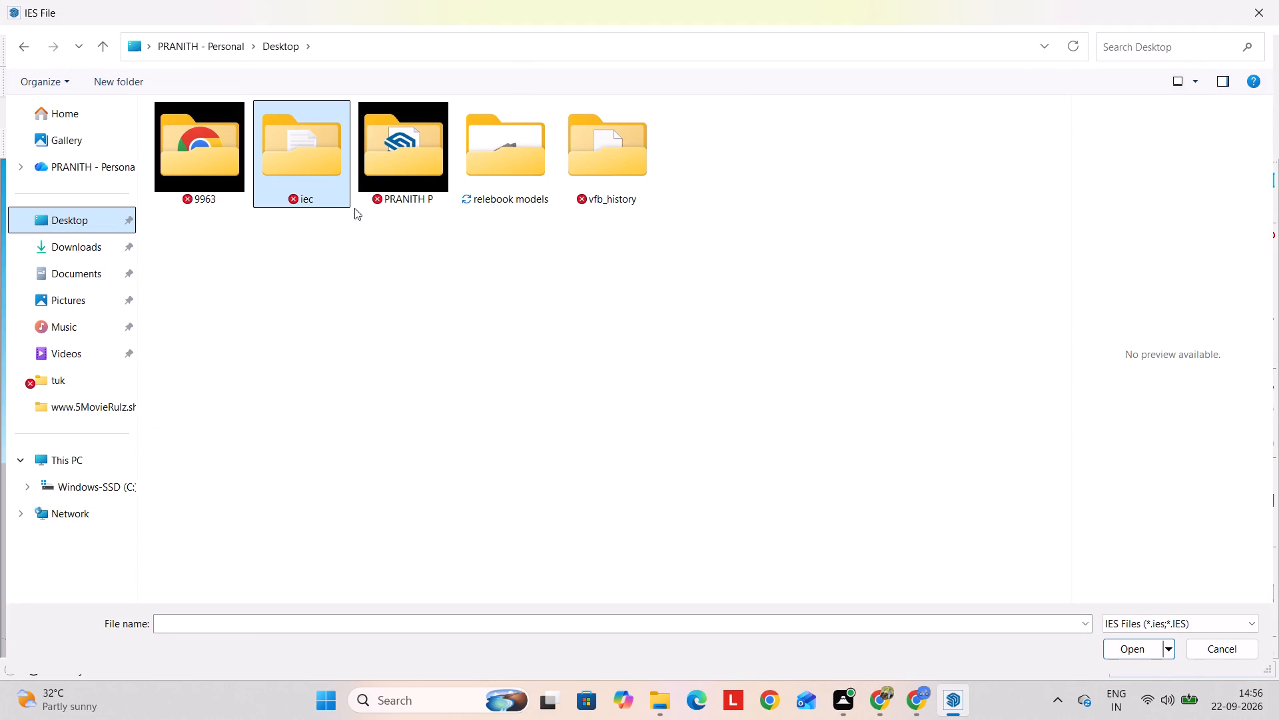
left_click(1126, 649)
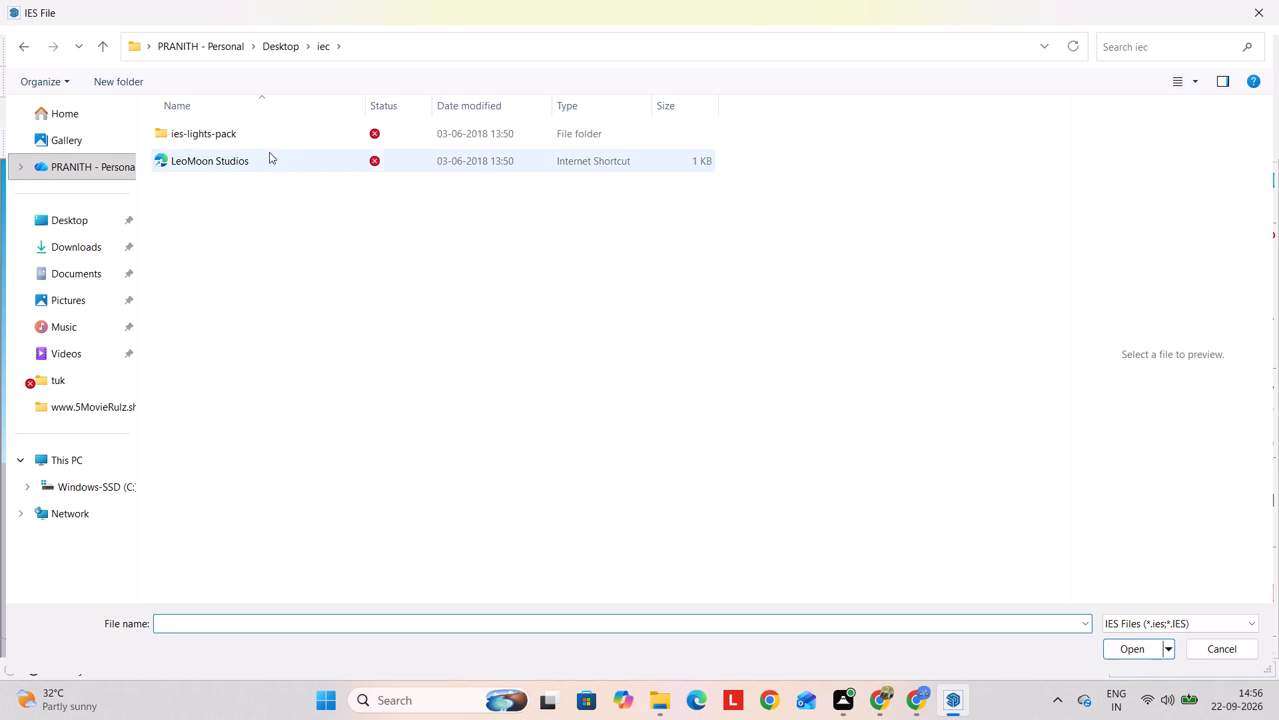
double_click(257, 137)
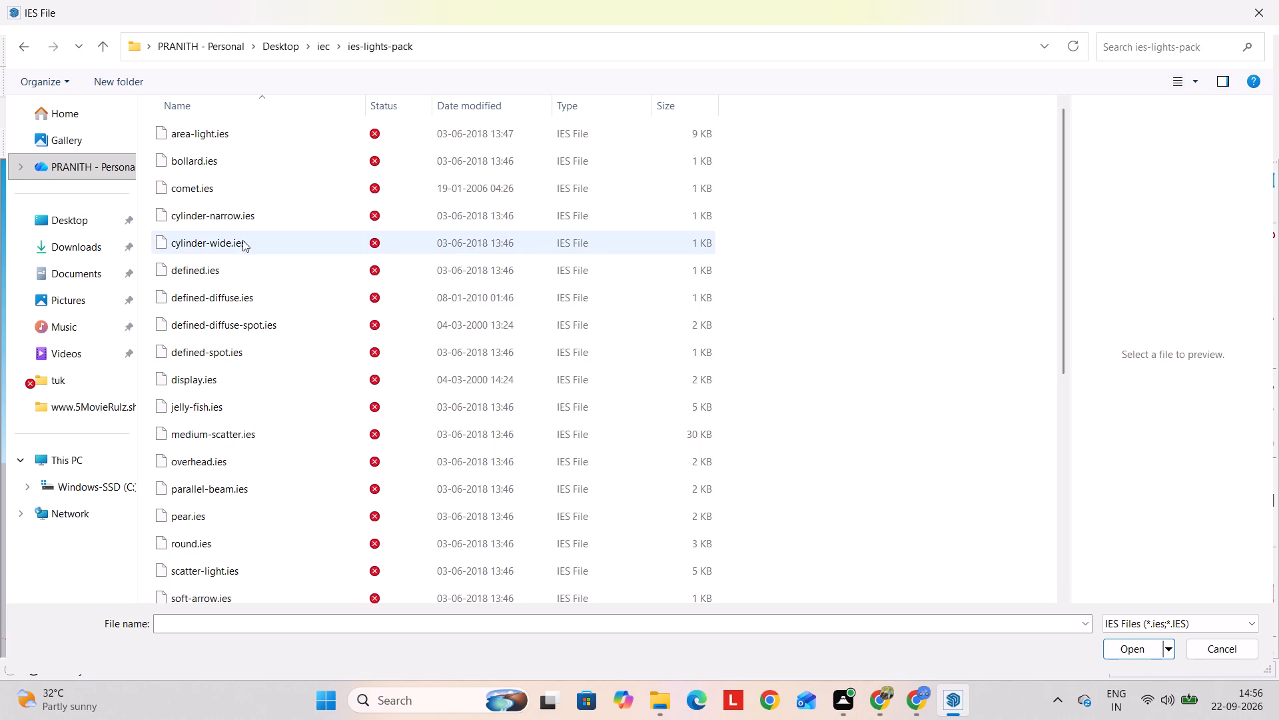
left_click(261, 222)
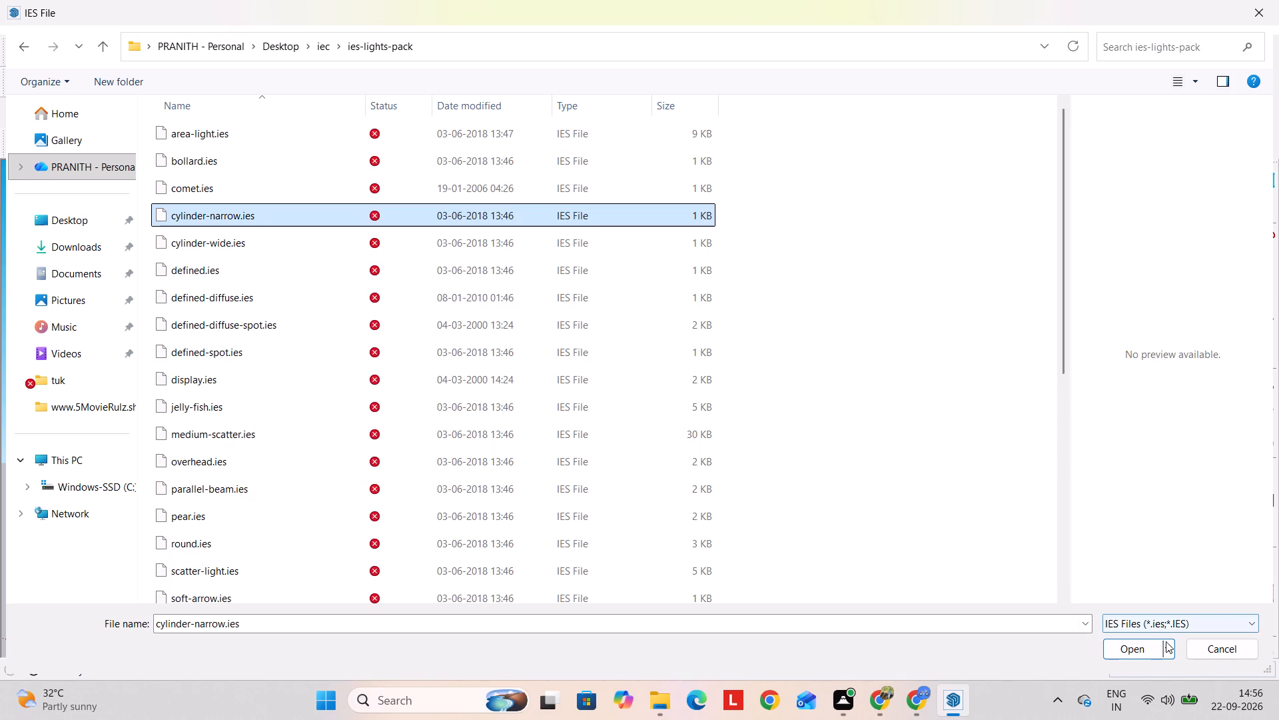
left_click(1136, 645)
scroll(648, 409, "up", 5)
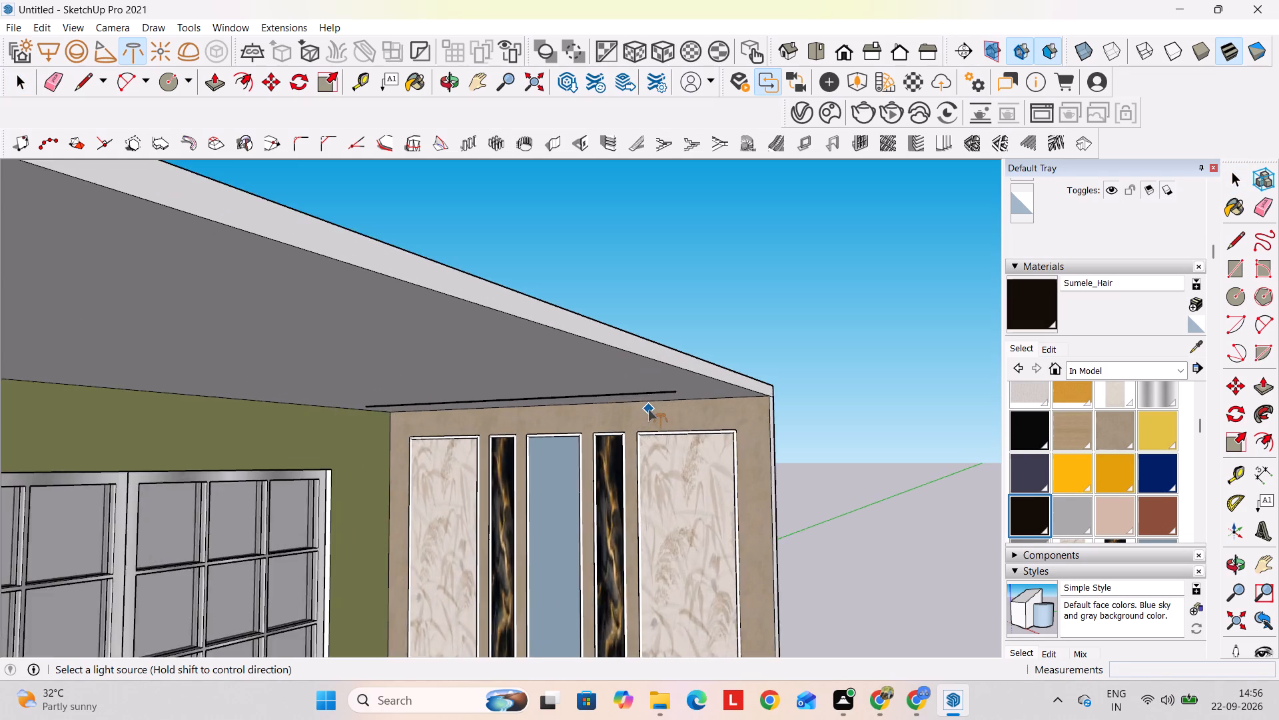
scroll(648, 409, "up", 6)
middle_click_drag(655, 413, 671, 325)
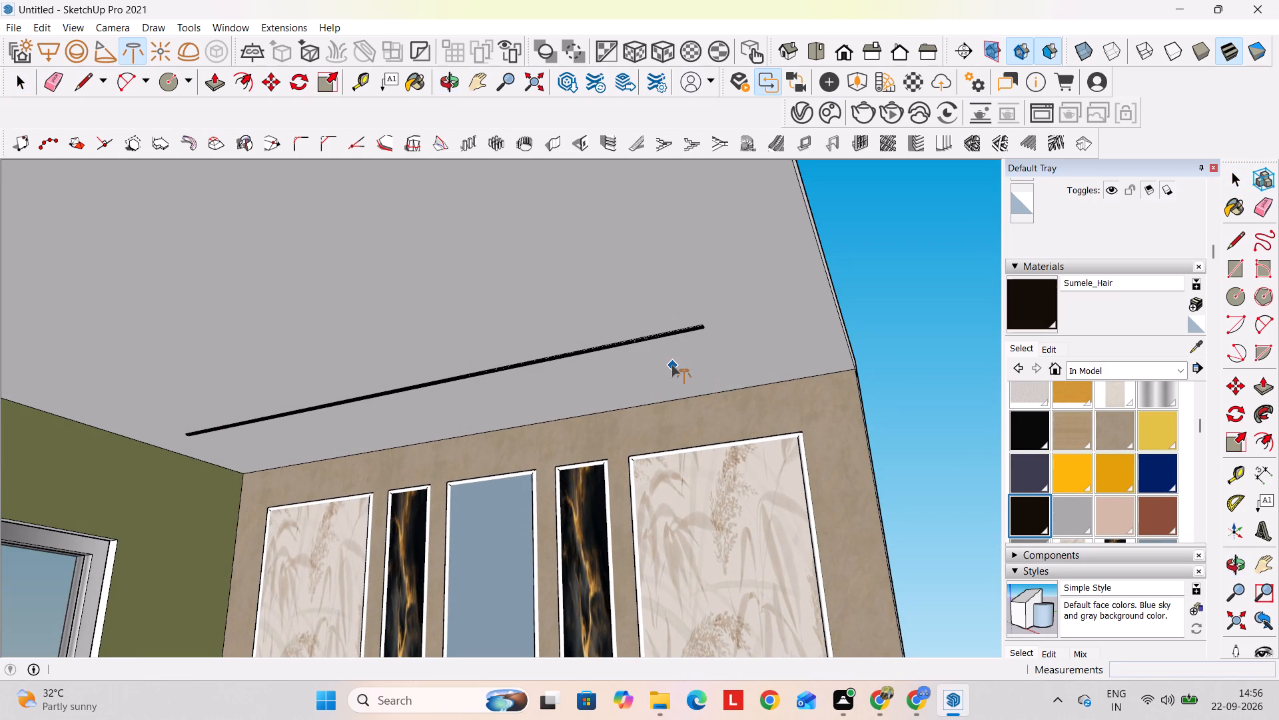
left_click(671, 365)
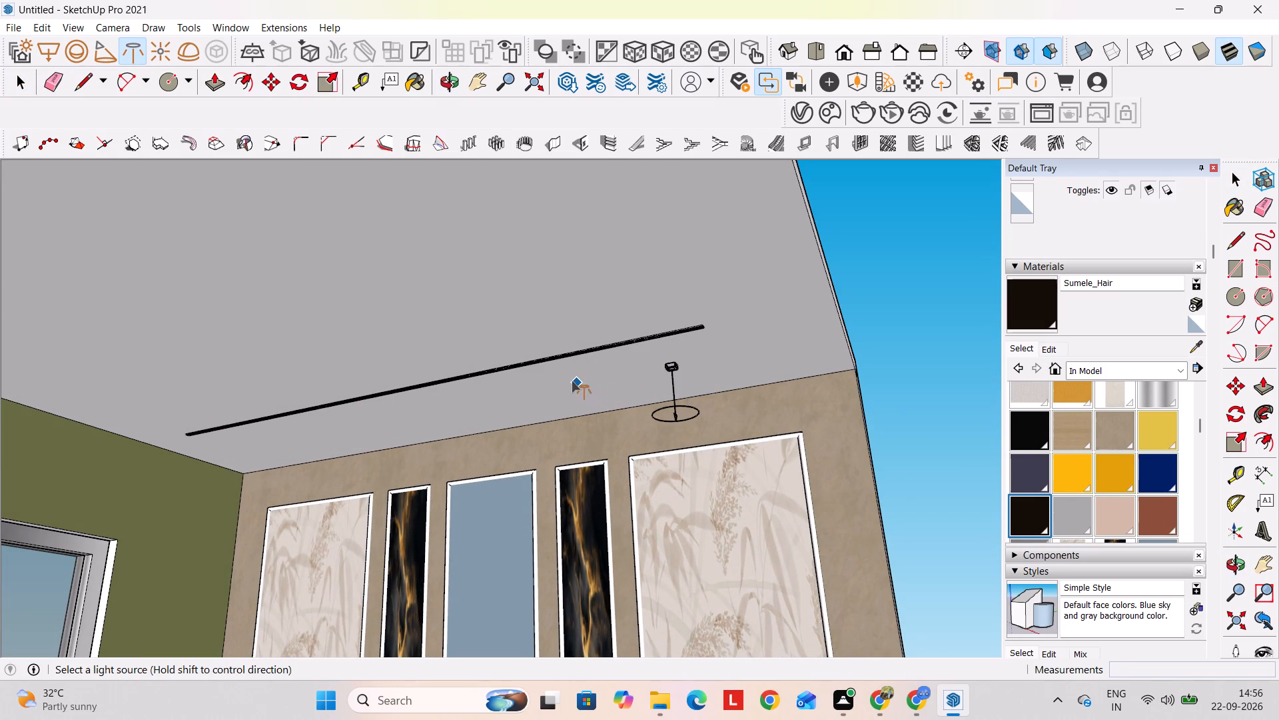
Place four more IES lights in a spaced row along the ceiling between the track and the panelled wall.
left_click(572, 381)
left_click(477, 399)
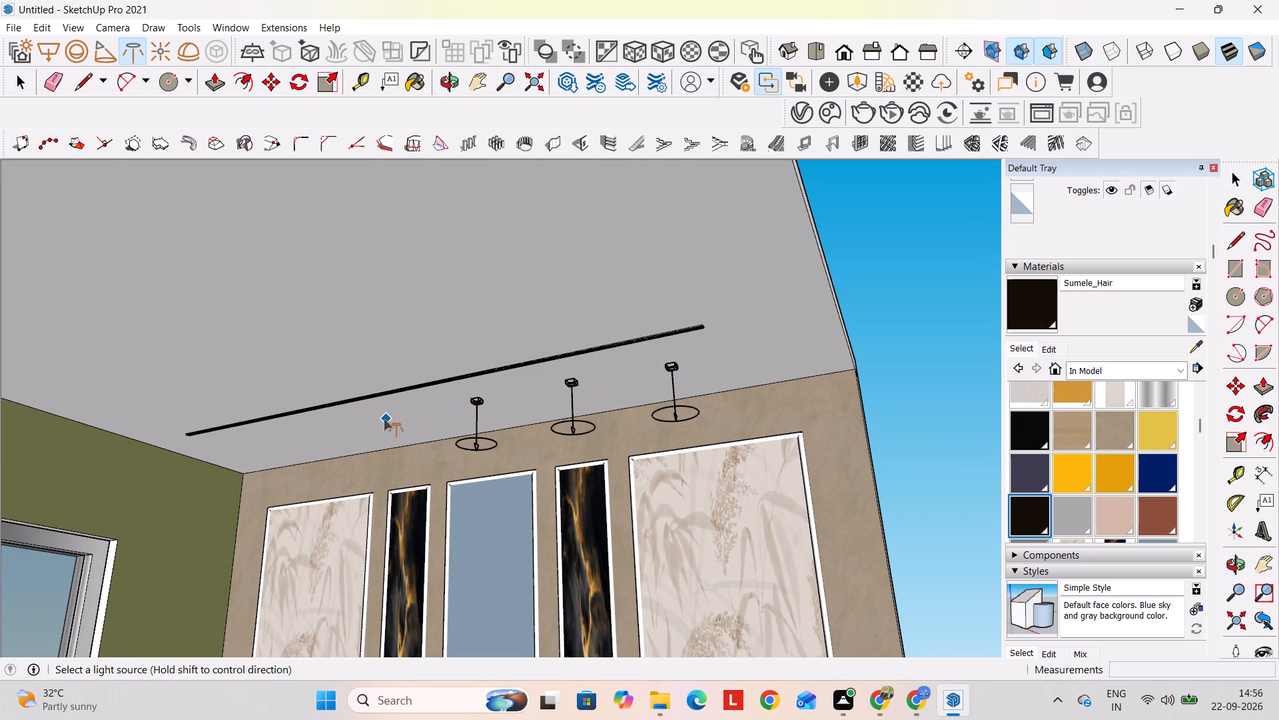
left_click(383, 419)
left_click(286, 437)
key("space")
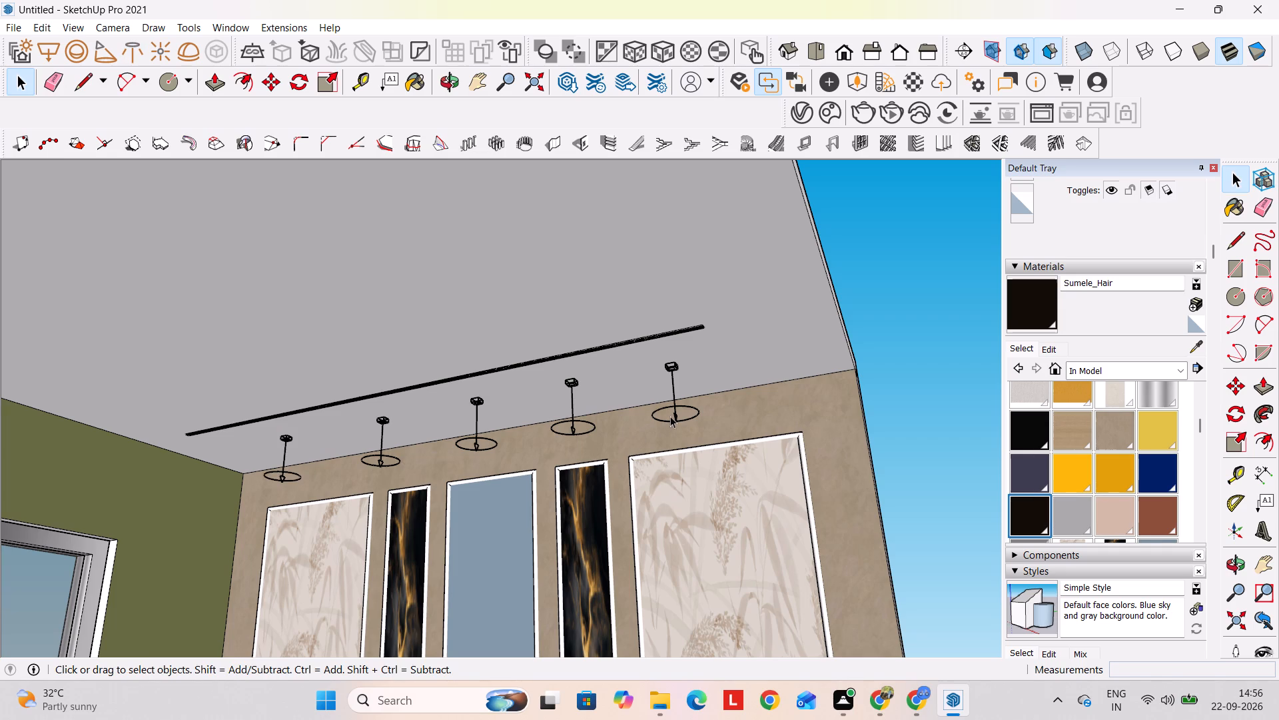
Rotate the IES light nearest the track's outer end about its top by about 25 degrees, tilting it toward the panelled wall.
left_click(677, 419)
middle_click_drag(709, 420, 575, 521)
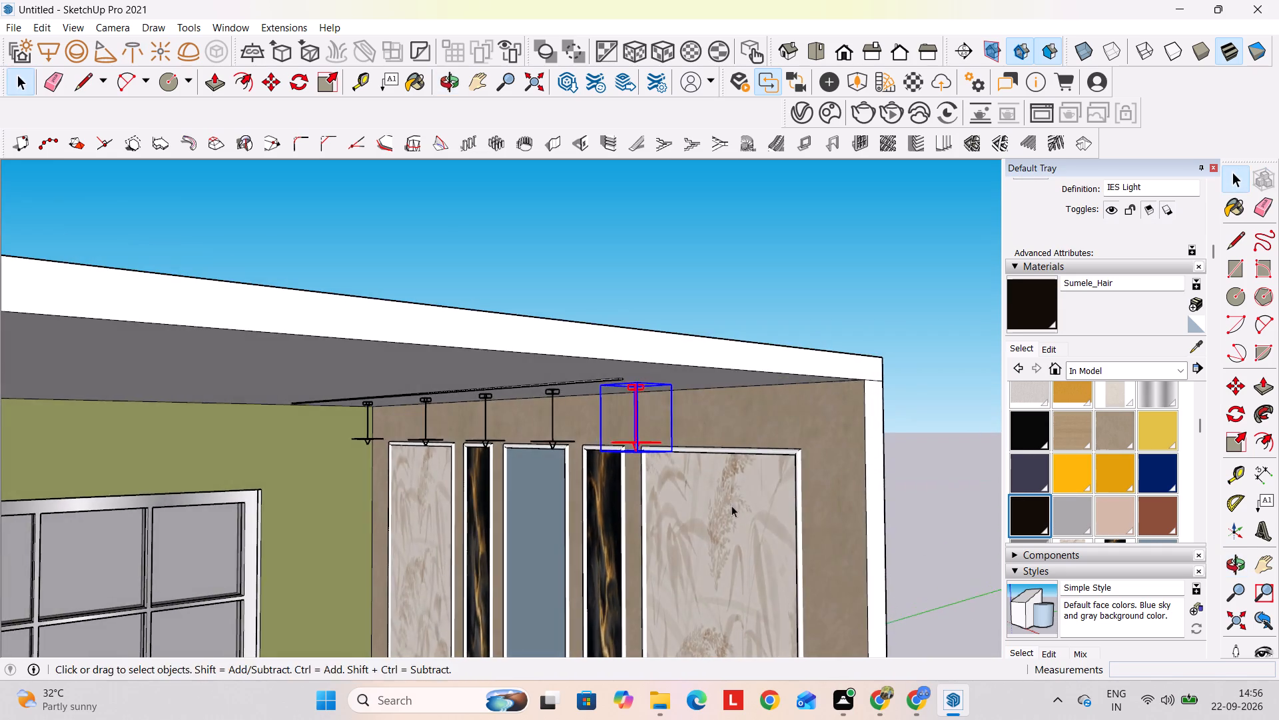
middle_click_drag(731, 503, 621, 464)
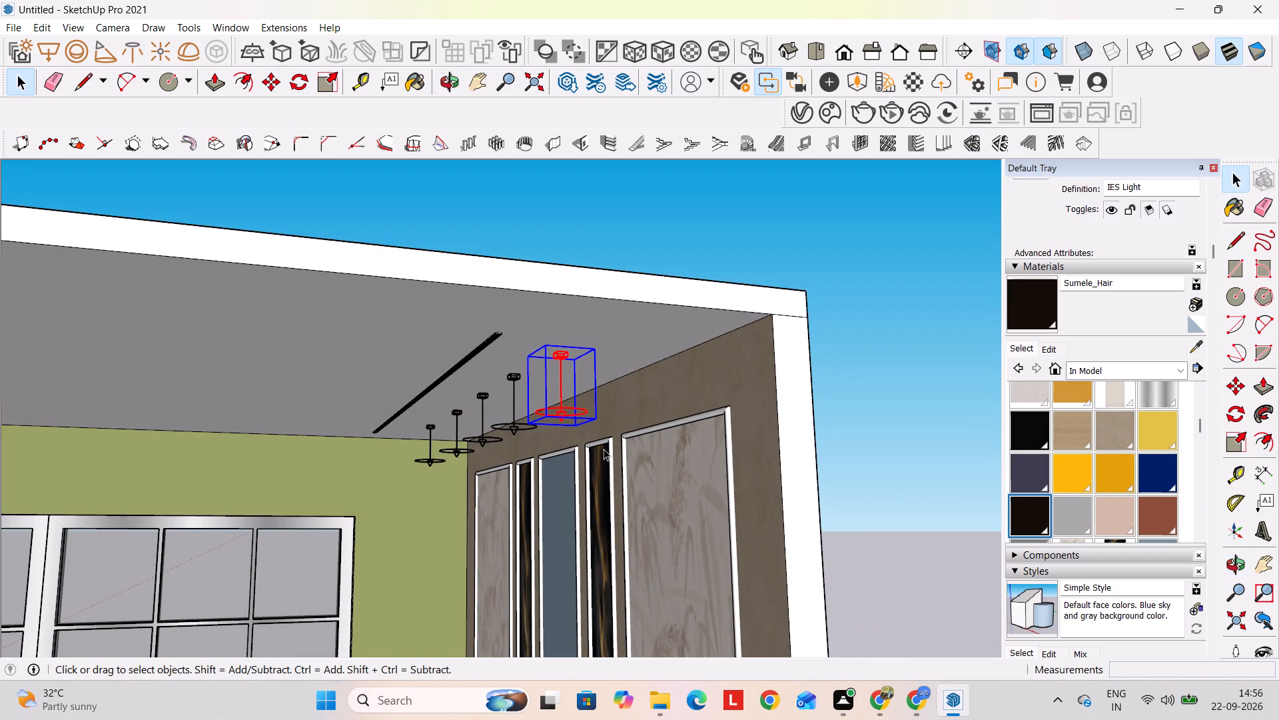
key("q")
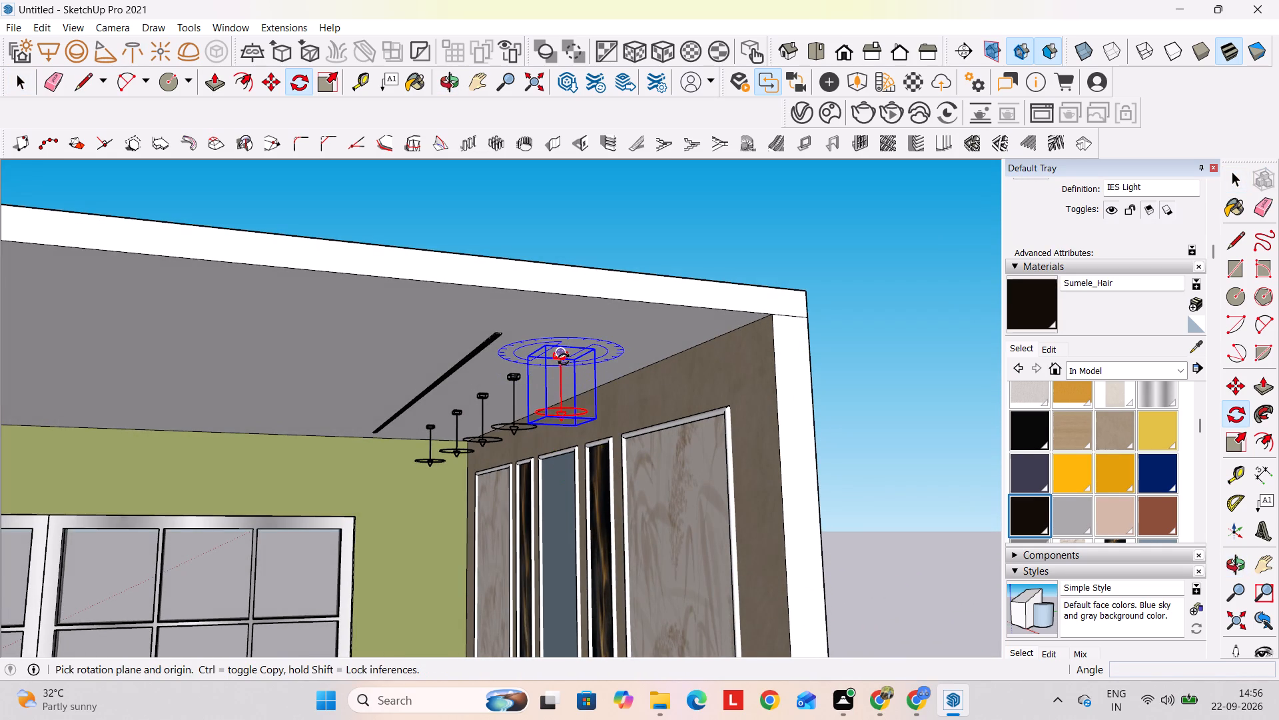
key("Up")
key("Right")
left_click(563, 356)
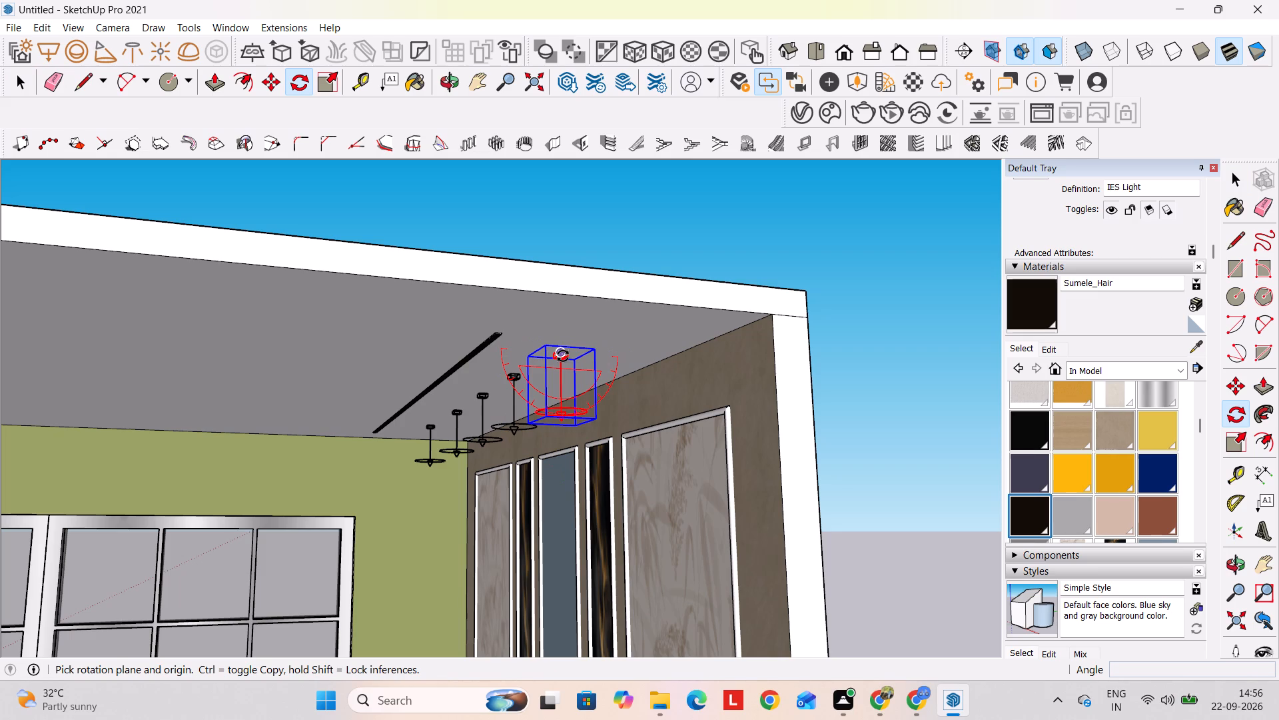
left_click(559, 471)
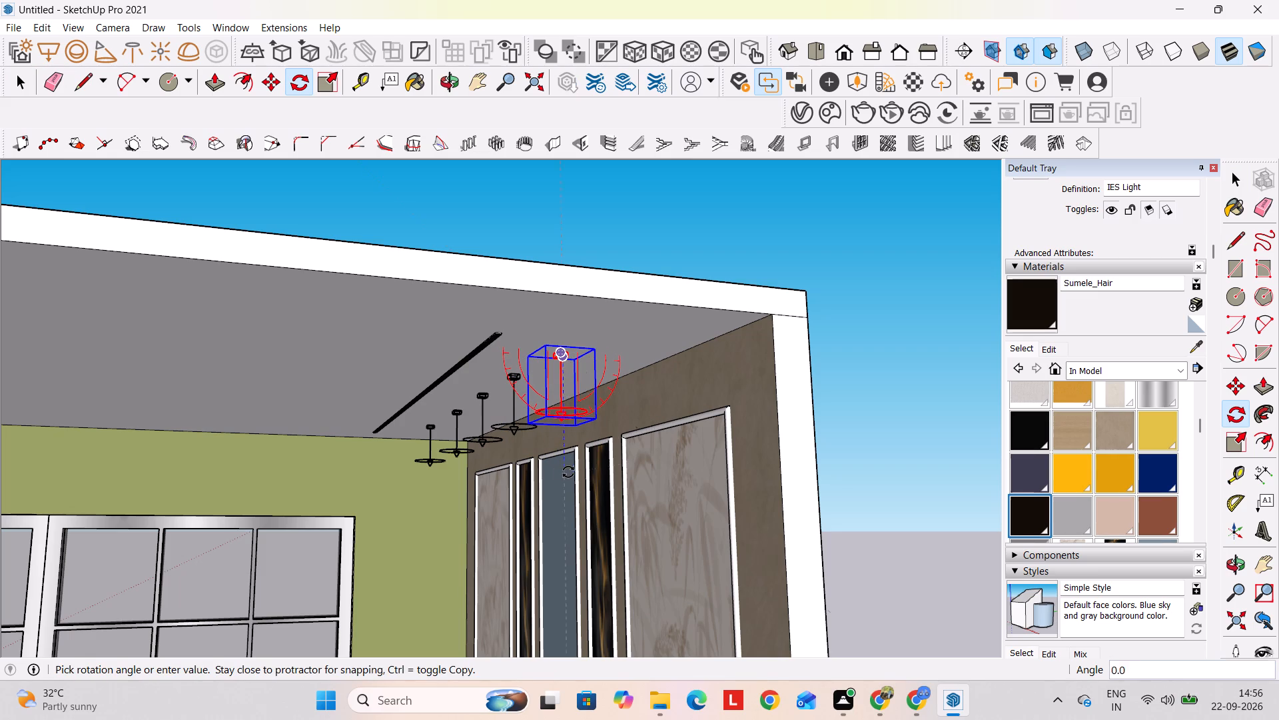
left_click(629, 593)
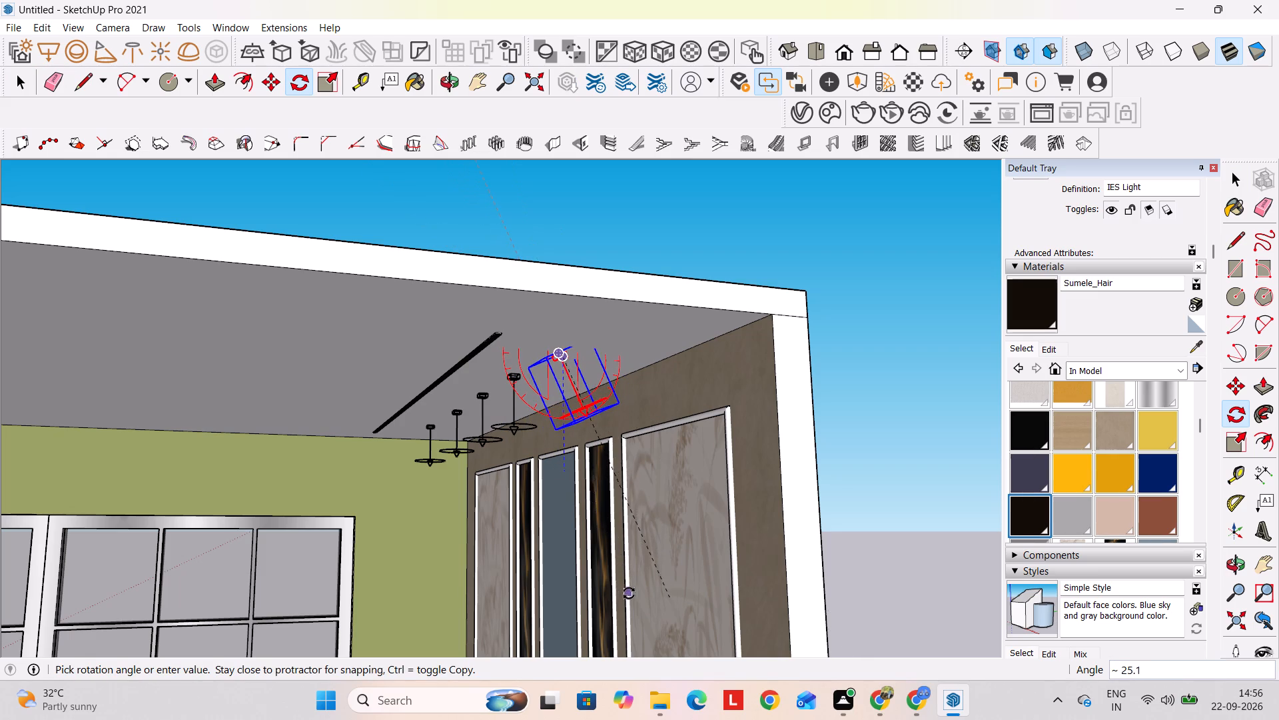
key("space")
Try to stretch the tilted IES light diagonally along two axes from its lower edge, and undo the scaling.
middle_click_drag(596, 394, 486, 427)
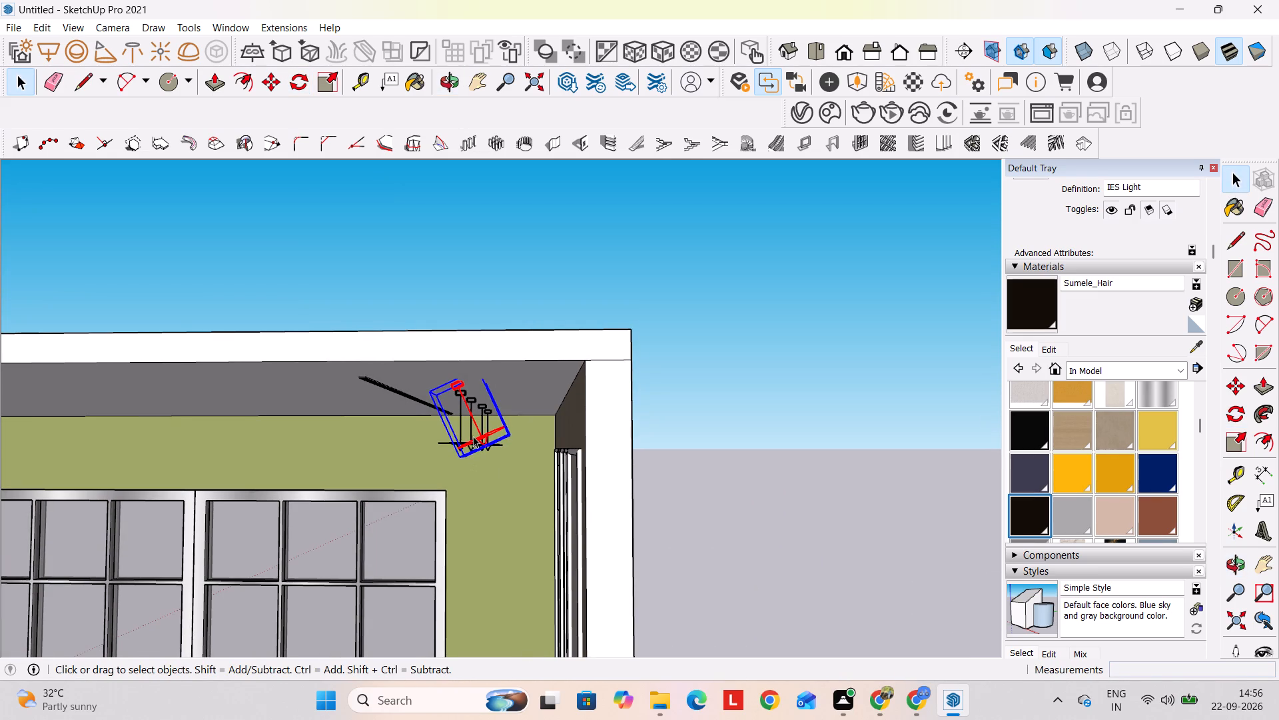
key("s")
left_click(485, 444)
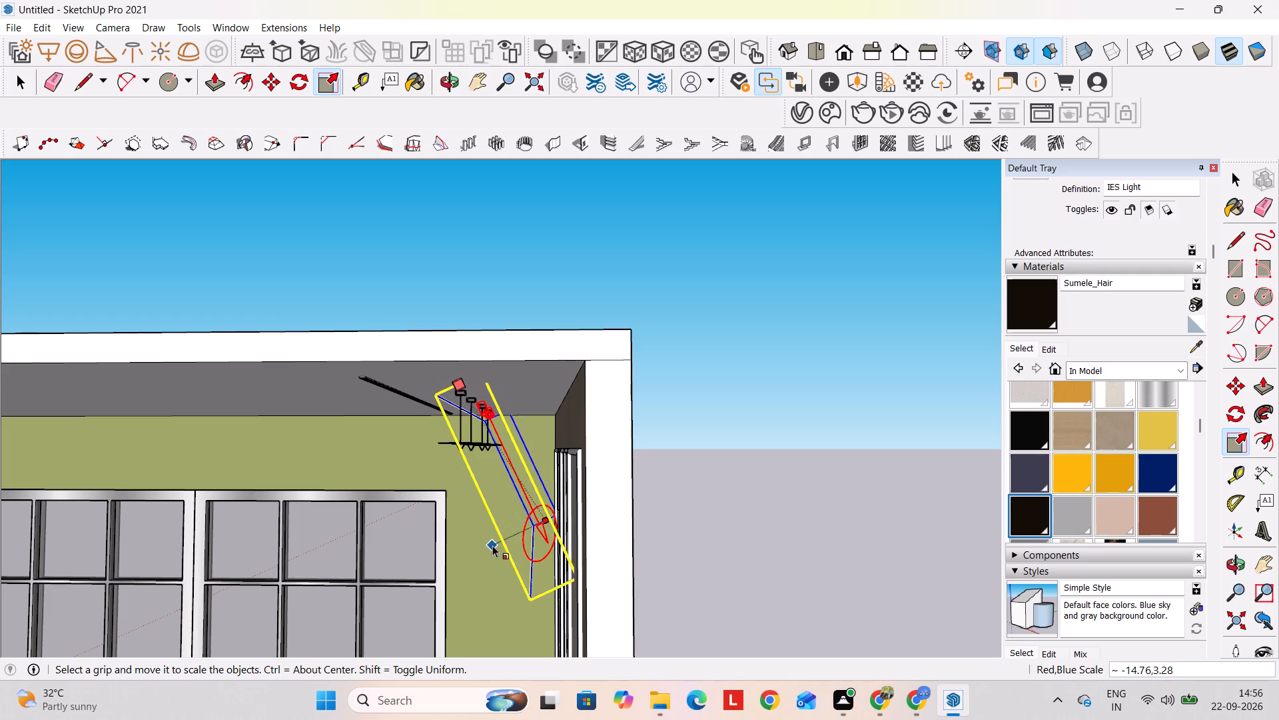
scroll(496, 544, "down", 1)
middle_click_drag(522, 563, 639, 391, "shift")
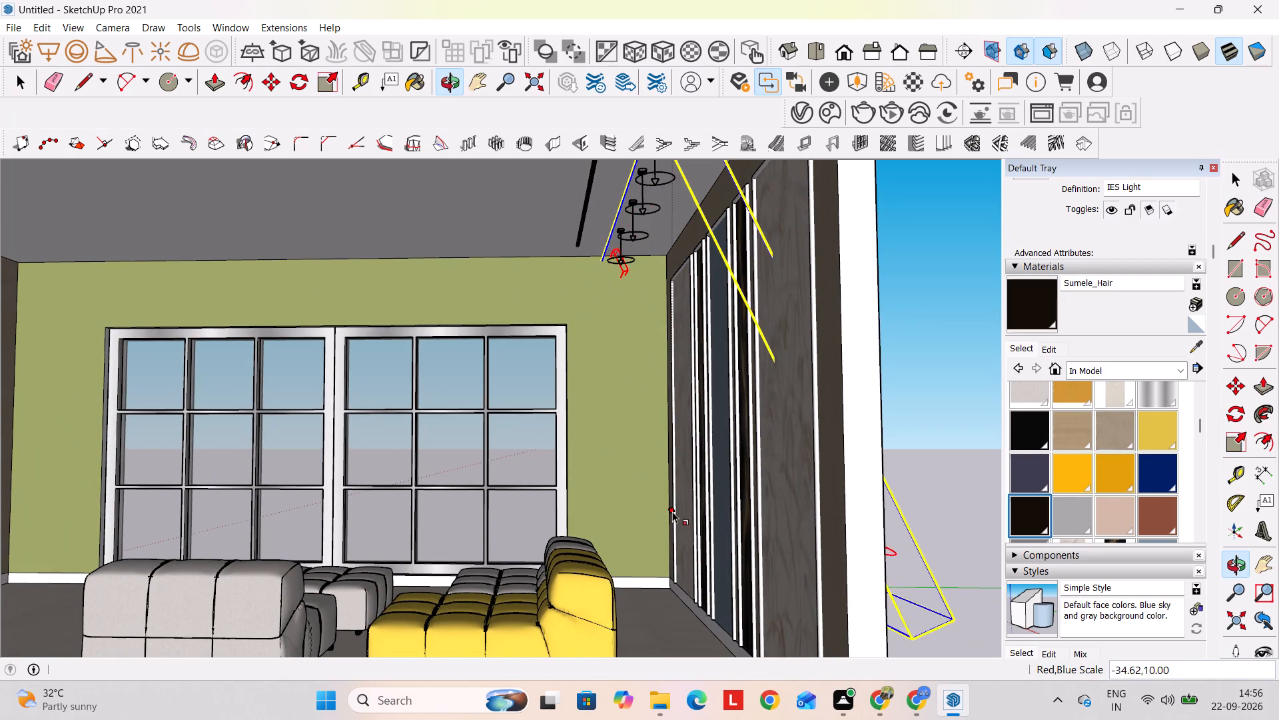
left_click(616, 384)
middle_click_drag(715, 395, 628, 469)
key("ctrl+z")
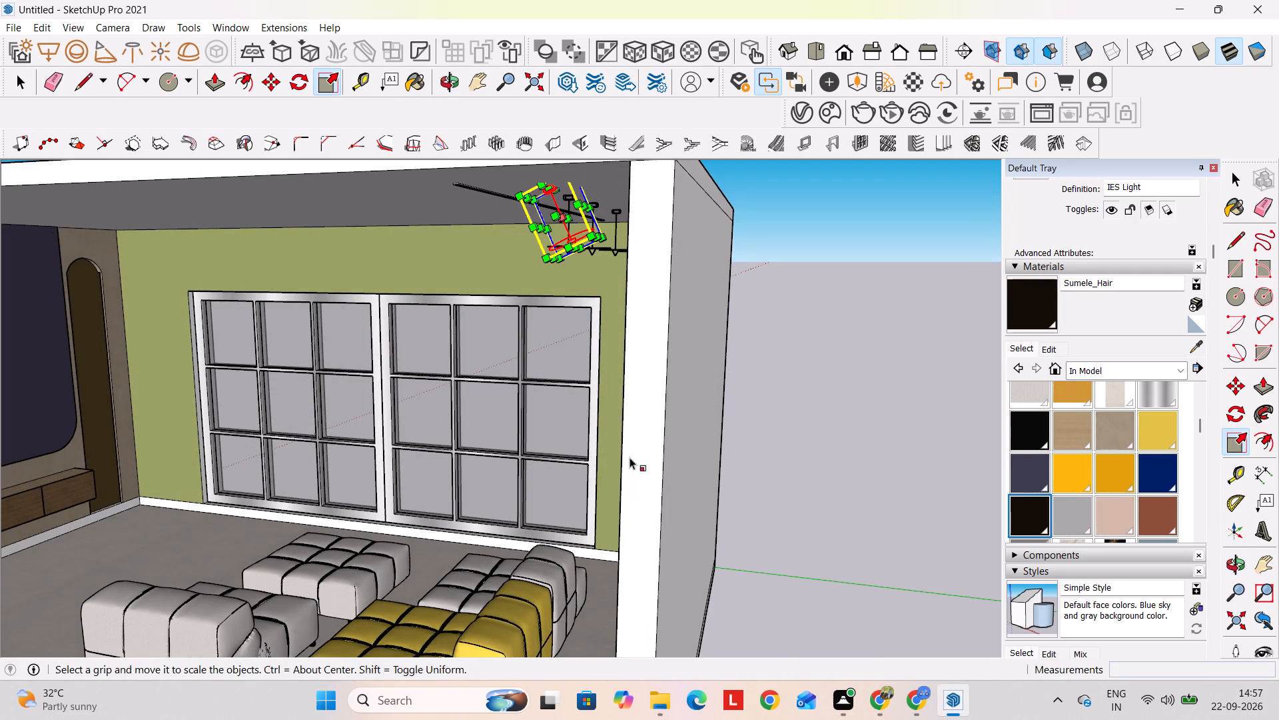
Scale the tilted IES light lengthwise from its lower end to a blue-axis factor of 4.00.
middle_click_drag(614, 455, 750, 452)
scroll(753, 214, "up", 3)
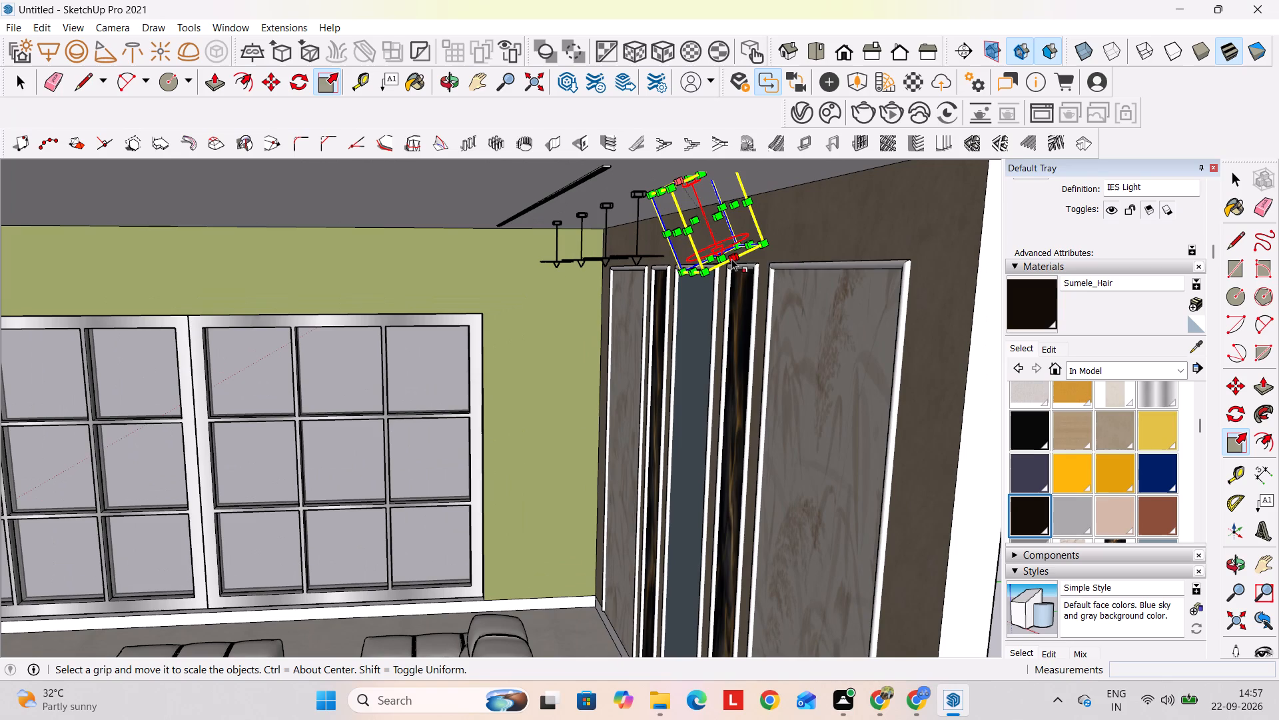
key("s")
left_click(723, 256)
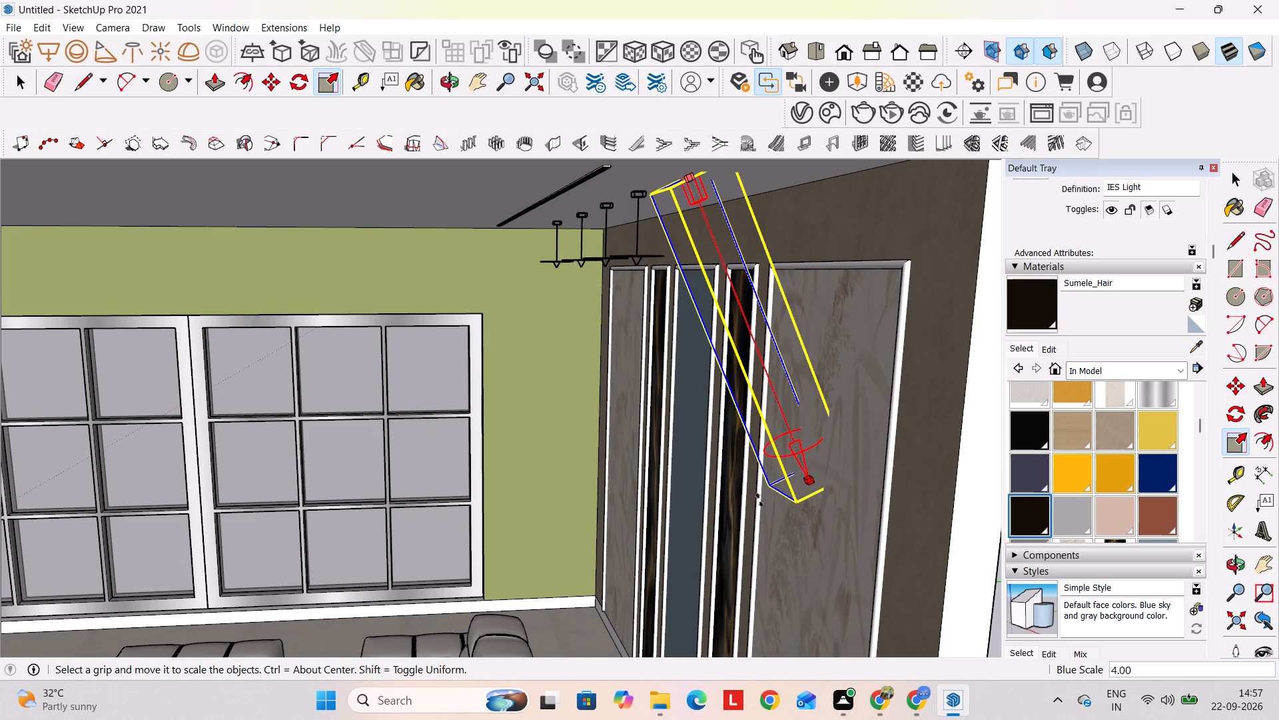
left_click(759, 501)
key("space")
Rotate the stretched IES light slightly about its top end, making it steeper against the panelled wall.
scroll(786, 472, "down", 3)
middle_click_drag(827, 483, 831, 335, "shift")
left_click(795, 327)
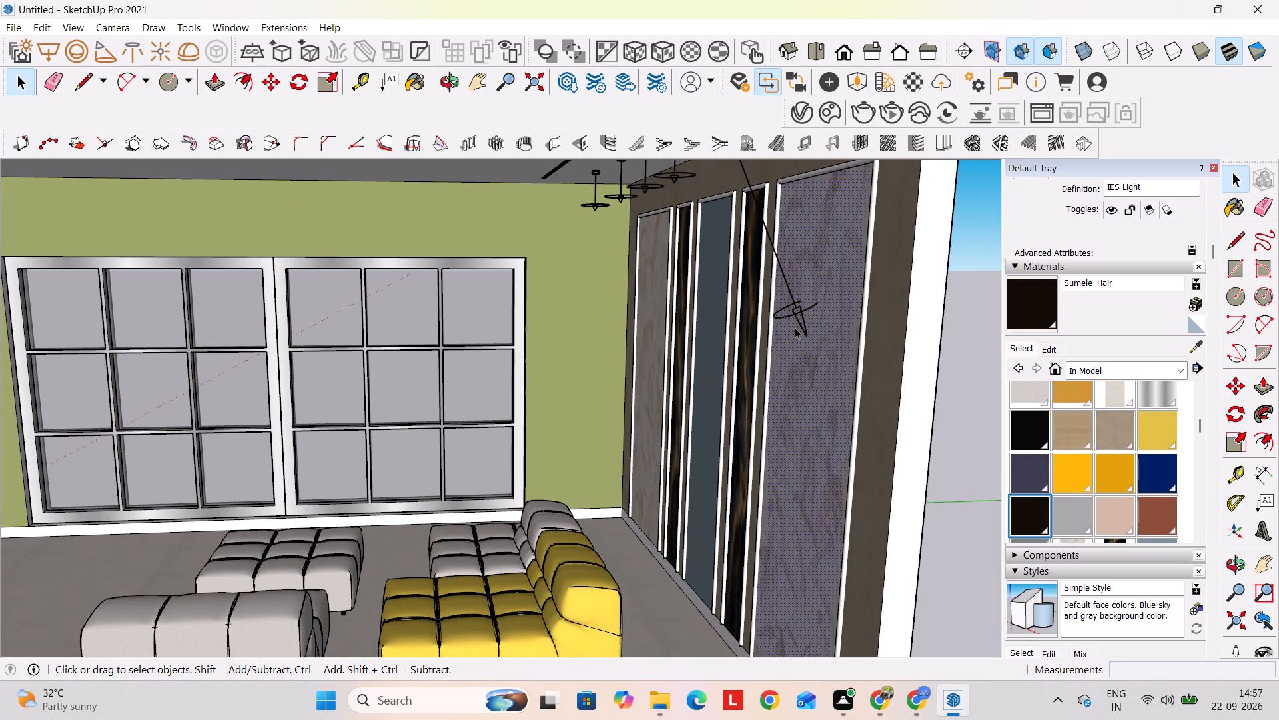
left_click(803, 315)
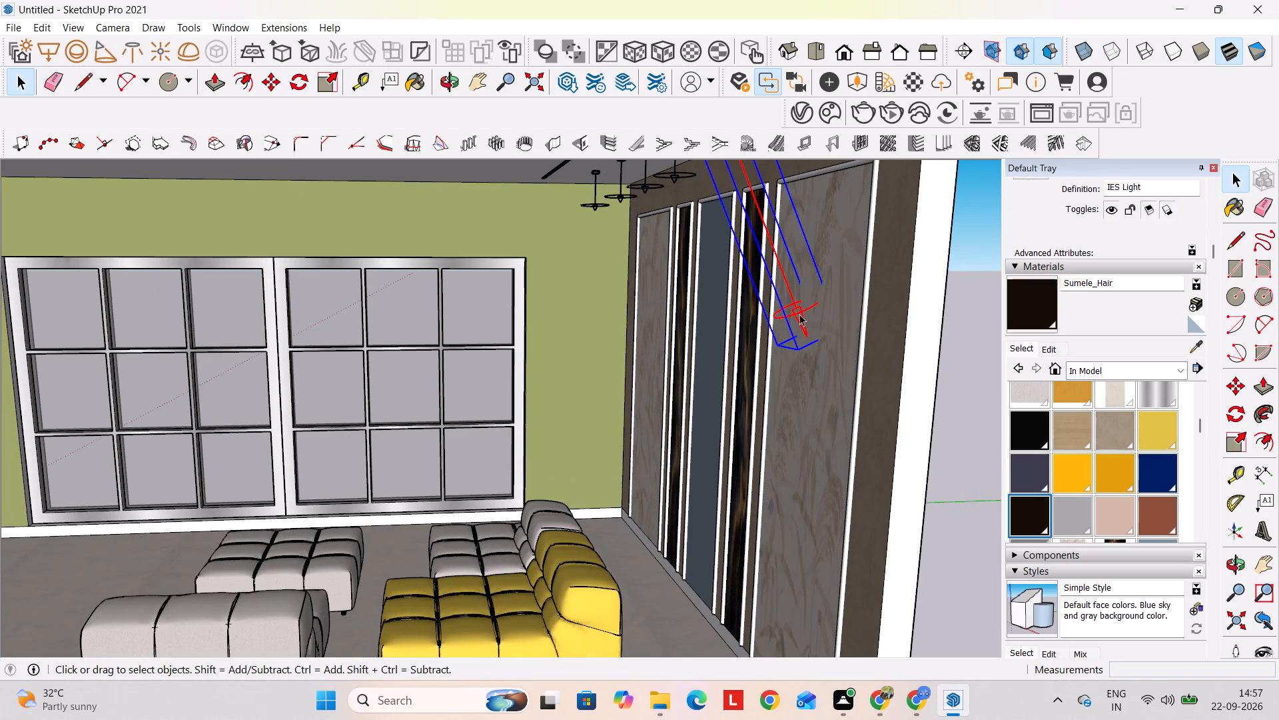
key("q")
key("Right")
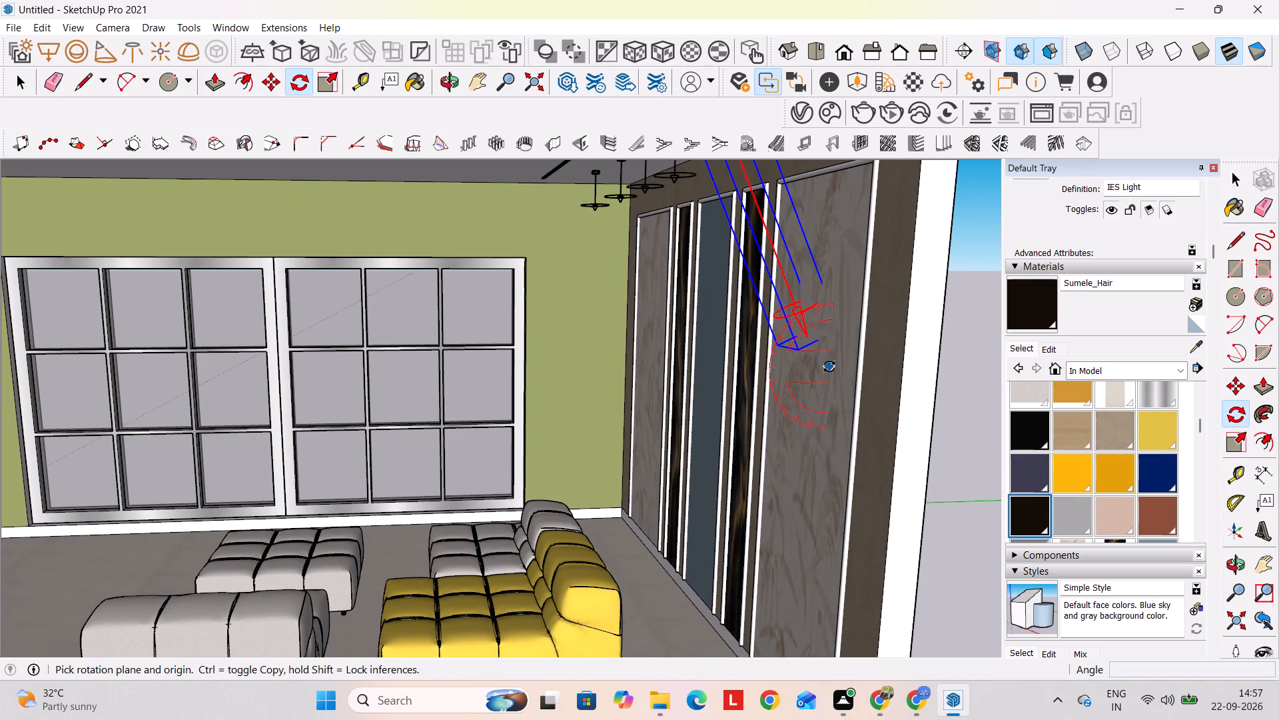
middle_click_drag(786, 321, 764, 491)
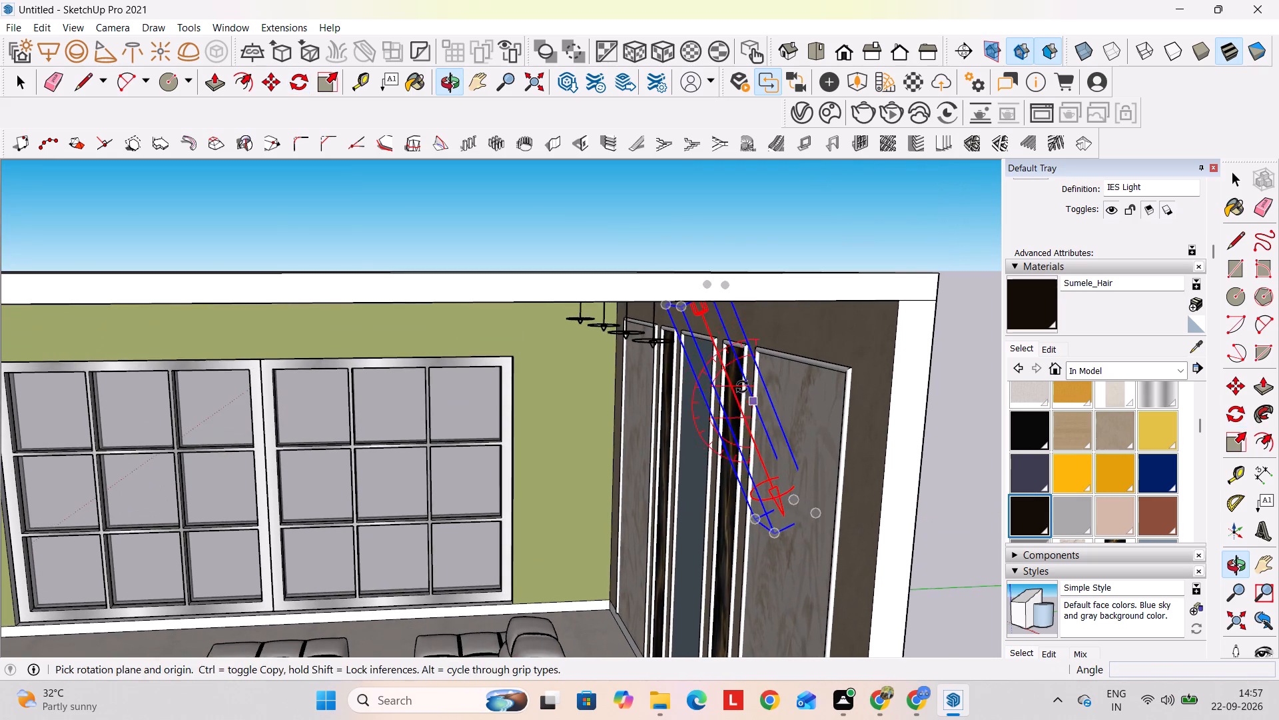
middle_click_drag(739, 374, 701, 303)
left_click(658, 223)
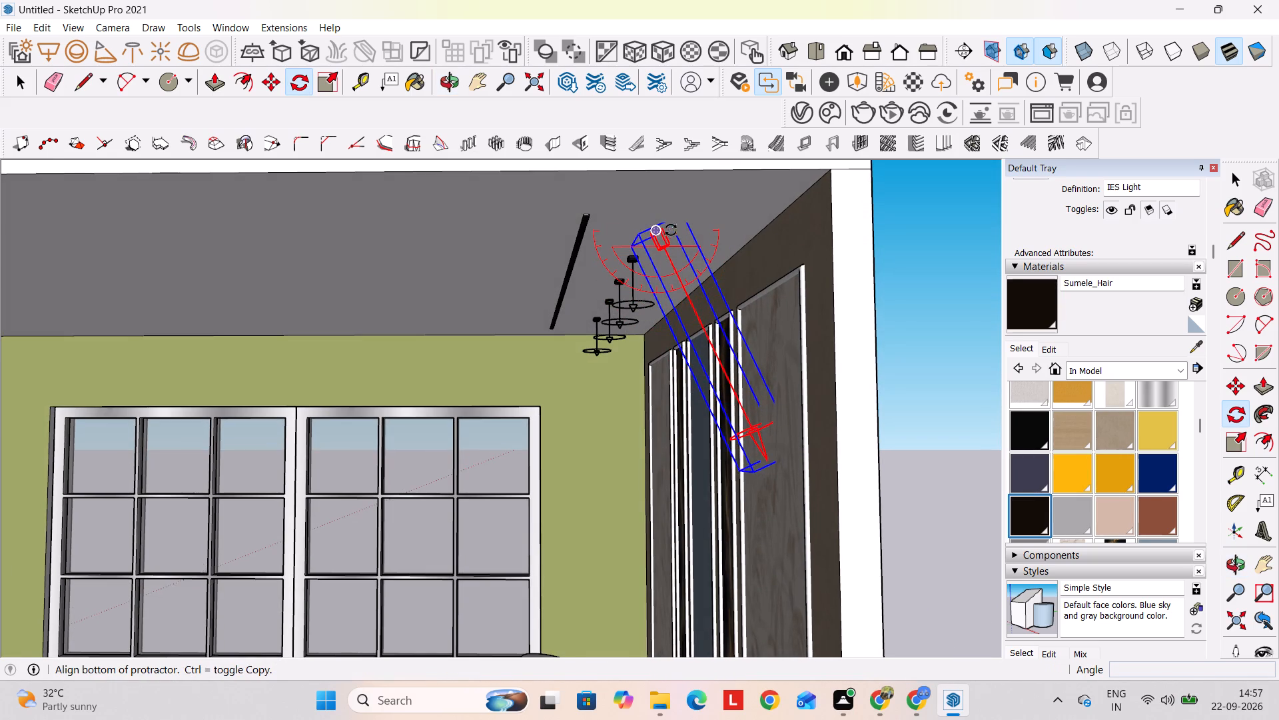
left_click(743, 297)
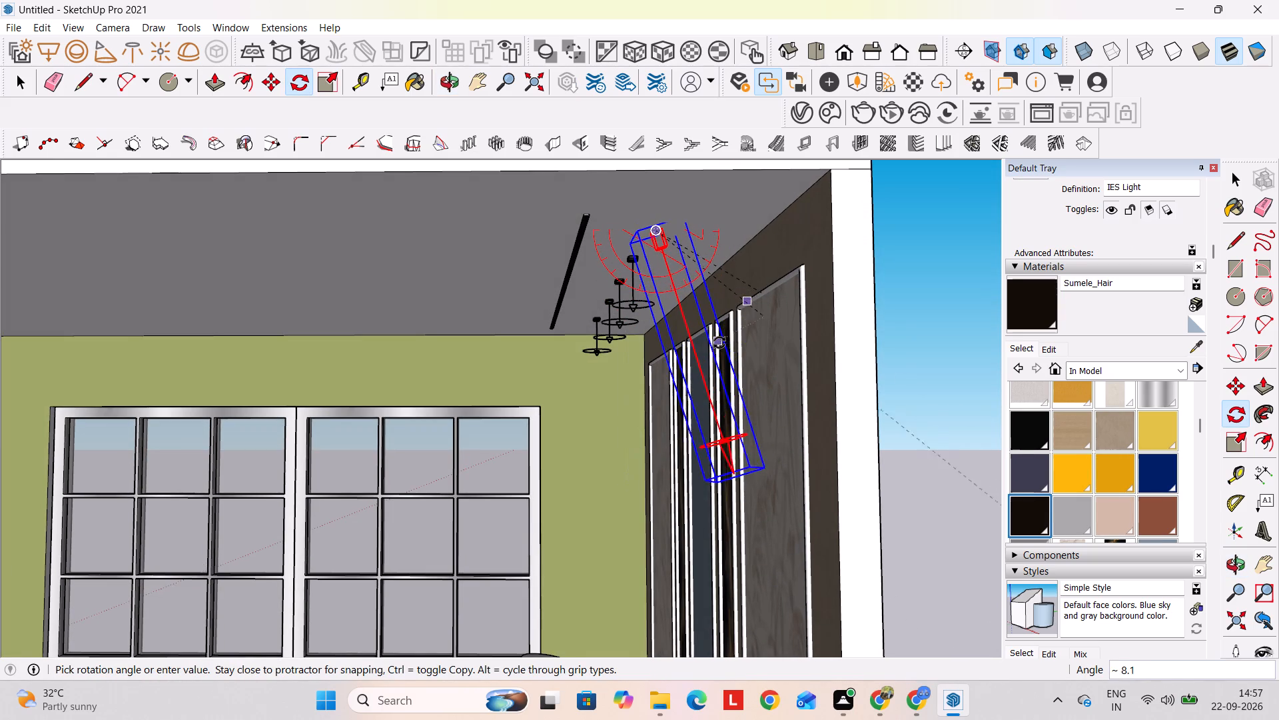
left_click(720, 346)
key("space")
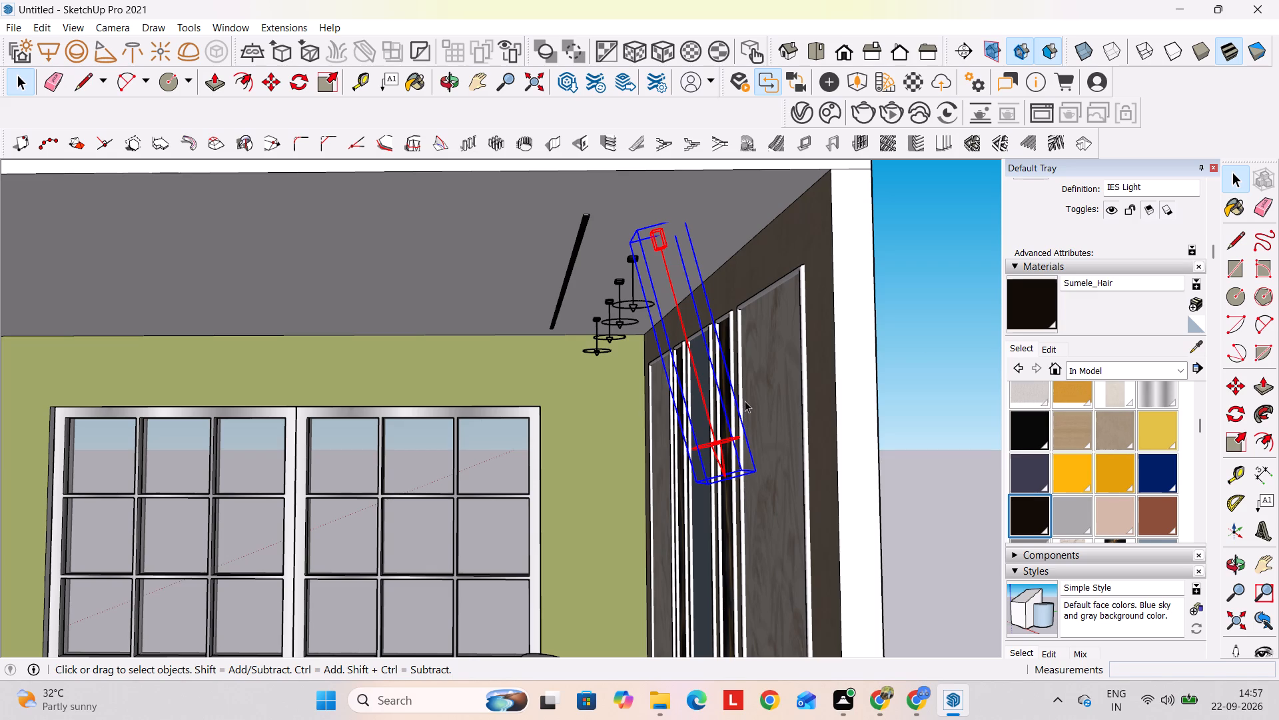
Scale the tilted IES light lengthwise again, extending its lower end further down along the panelled wall.
key("s")
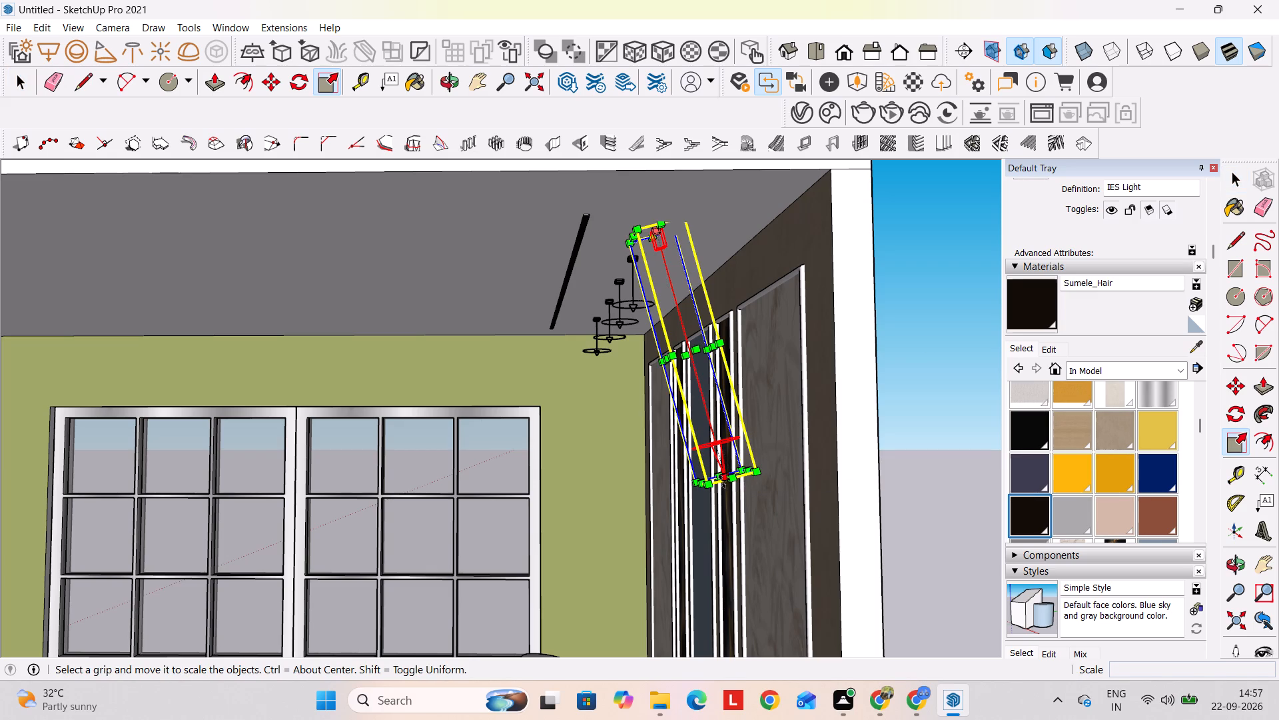
left_click(722, 481)
left_click(773, 578)
key("space")
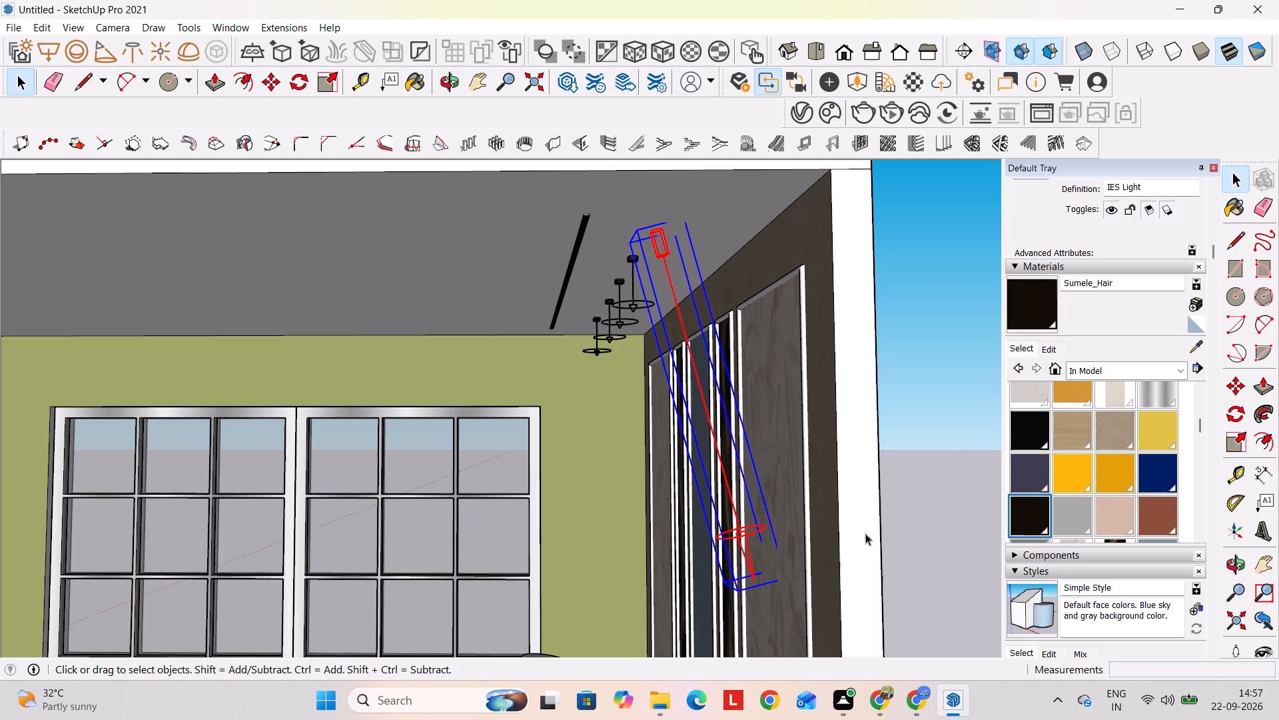
left_click(965, 417)
Delete the four unrotated IES lights from the ceiling, keeping only the long tilted one.
scroll(945, 424, "down", 4)
middle_click_drag(719, 413, 945, 387)
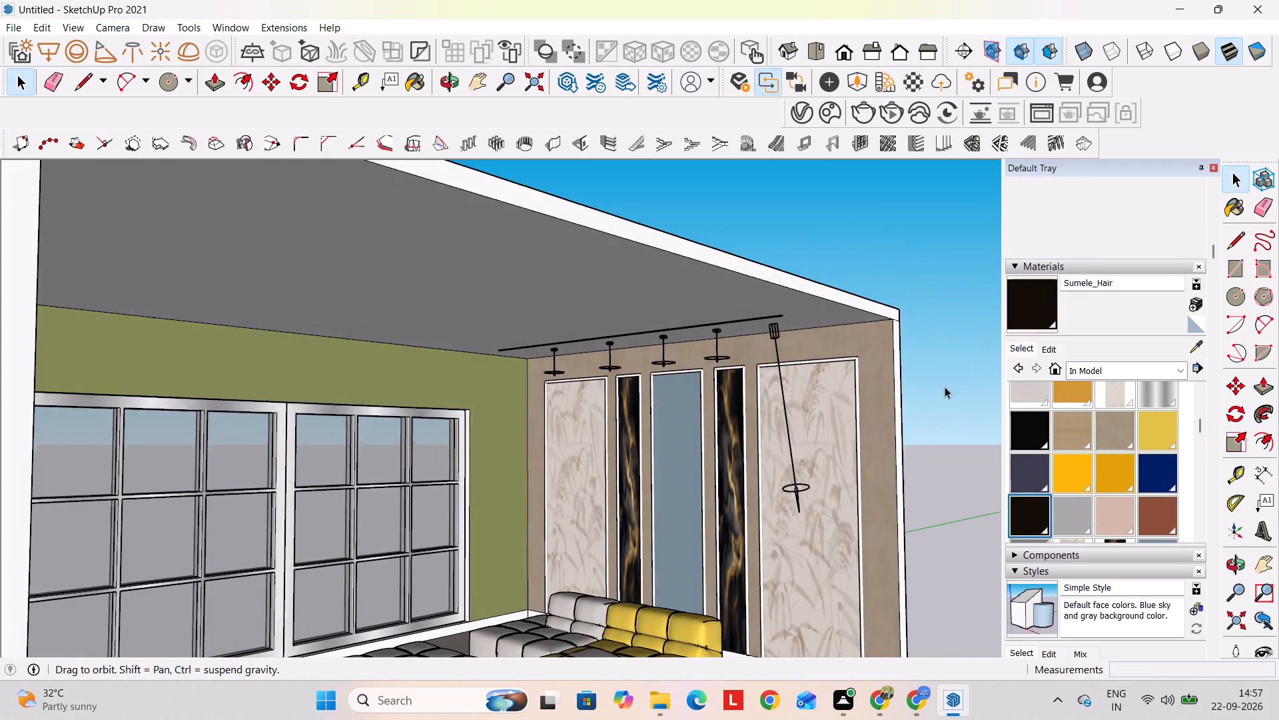
middle_click_drag(945, 387, 973, 411)
scroll(707, 357, "up", 9)
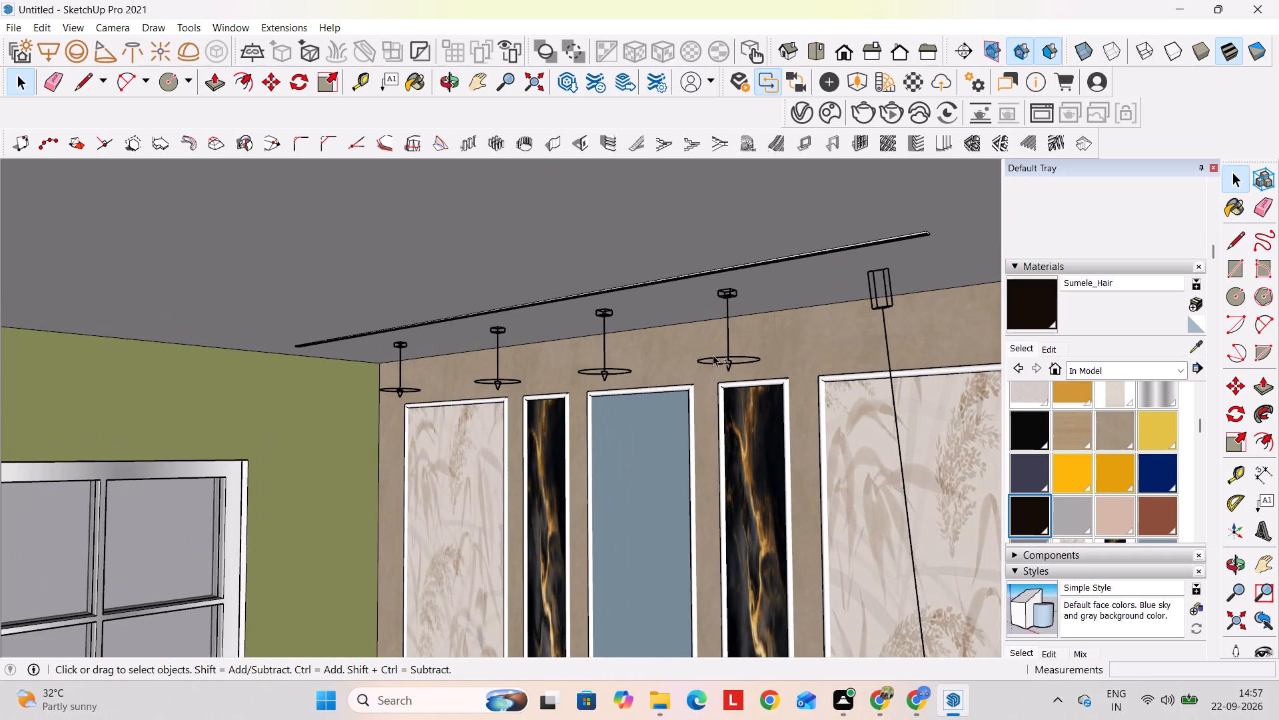
left_click(715, 354, "shift")
left_click(713, 363, "shift")
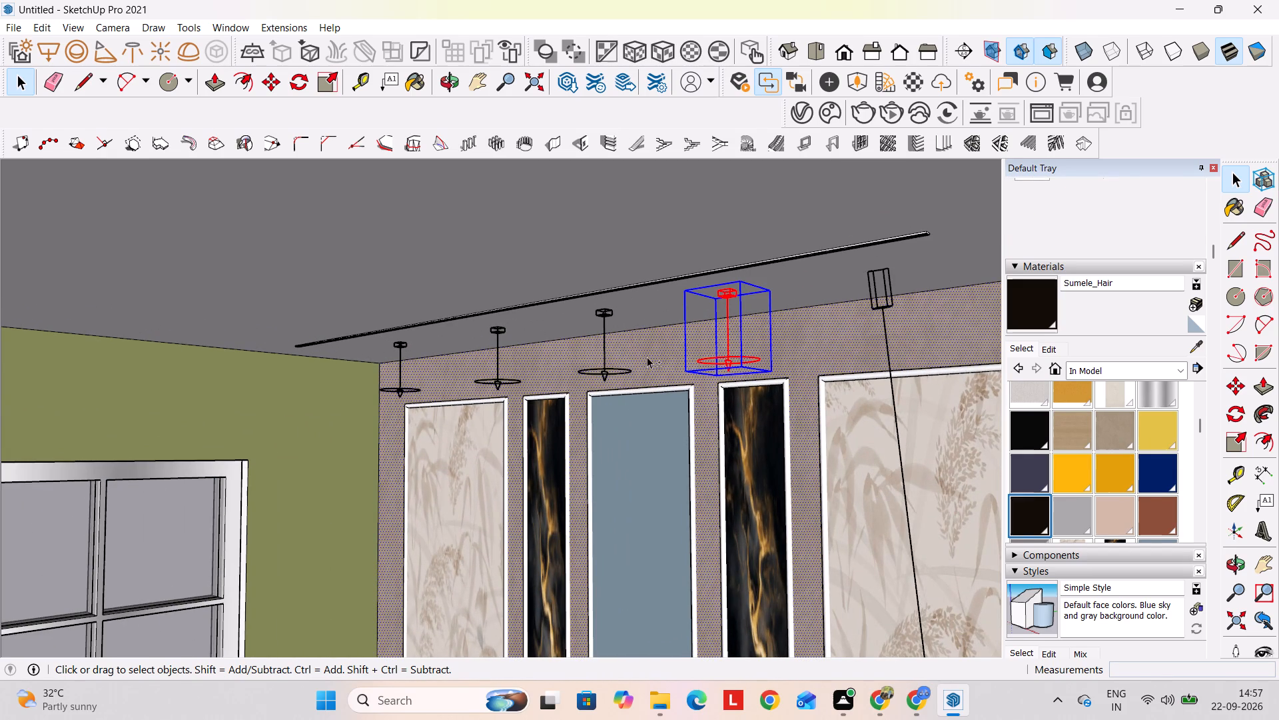
left_click(647, 357)
scroll(831, 363, "down", 4)
middle_click_drag(768, 359, 602, 327)
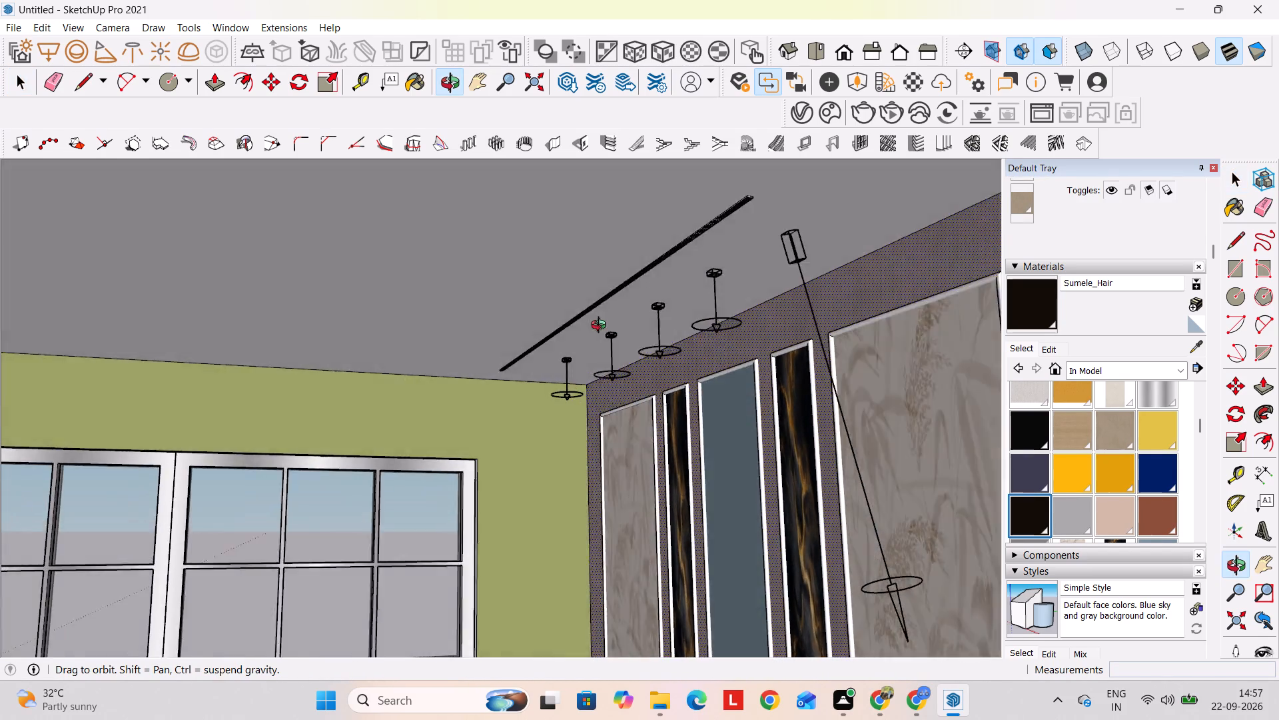
middle_click_drag(602, 327, 560, 317)
left_click(687, 313)
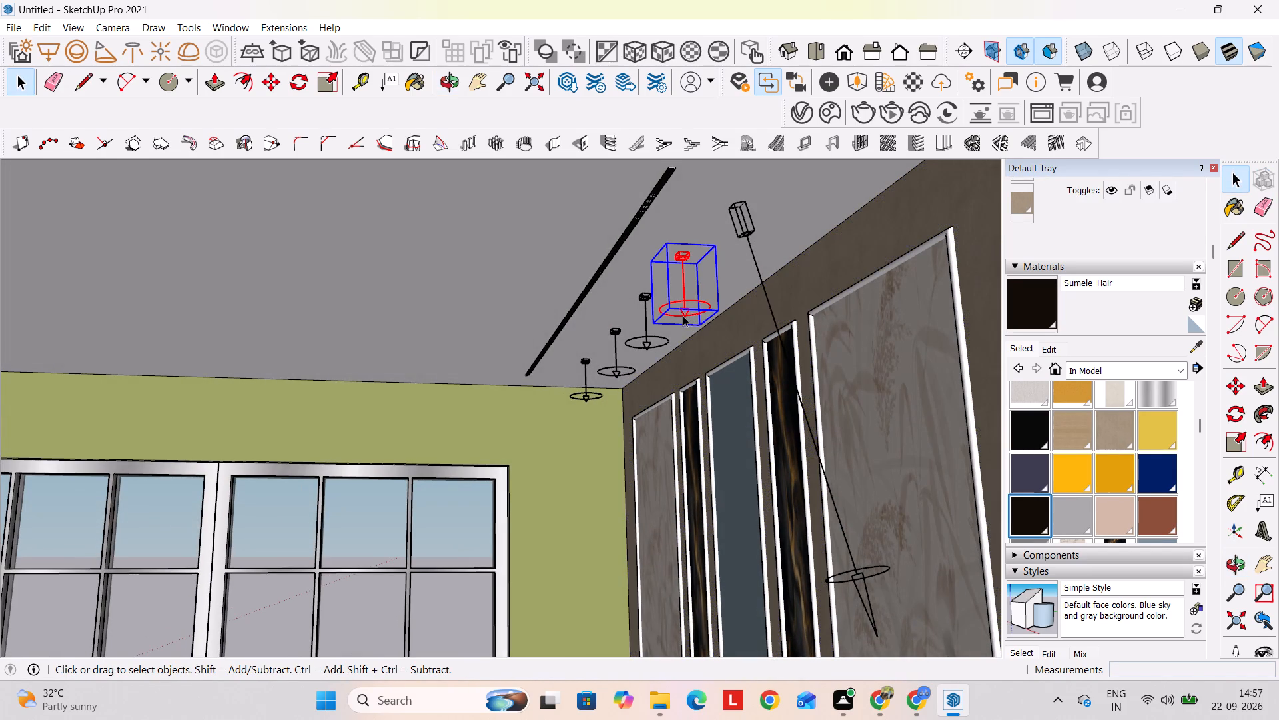
left_click(645, 345, "shift")
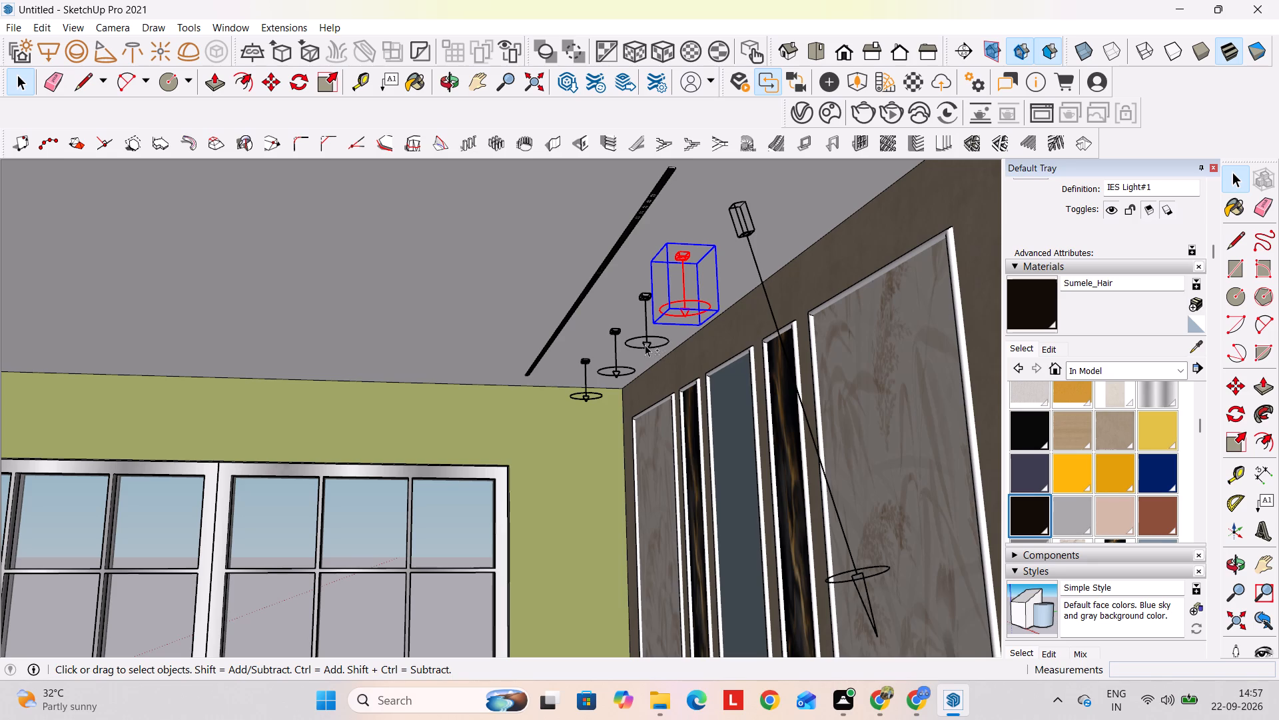
left_click(618, 373, "shift")
left_click(597, 395, "shift")
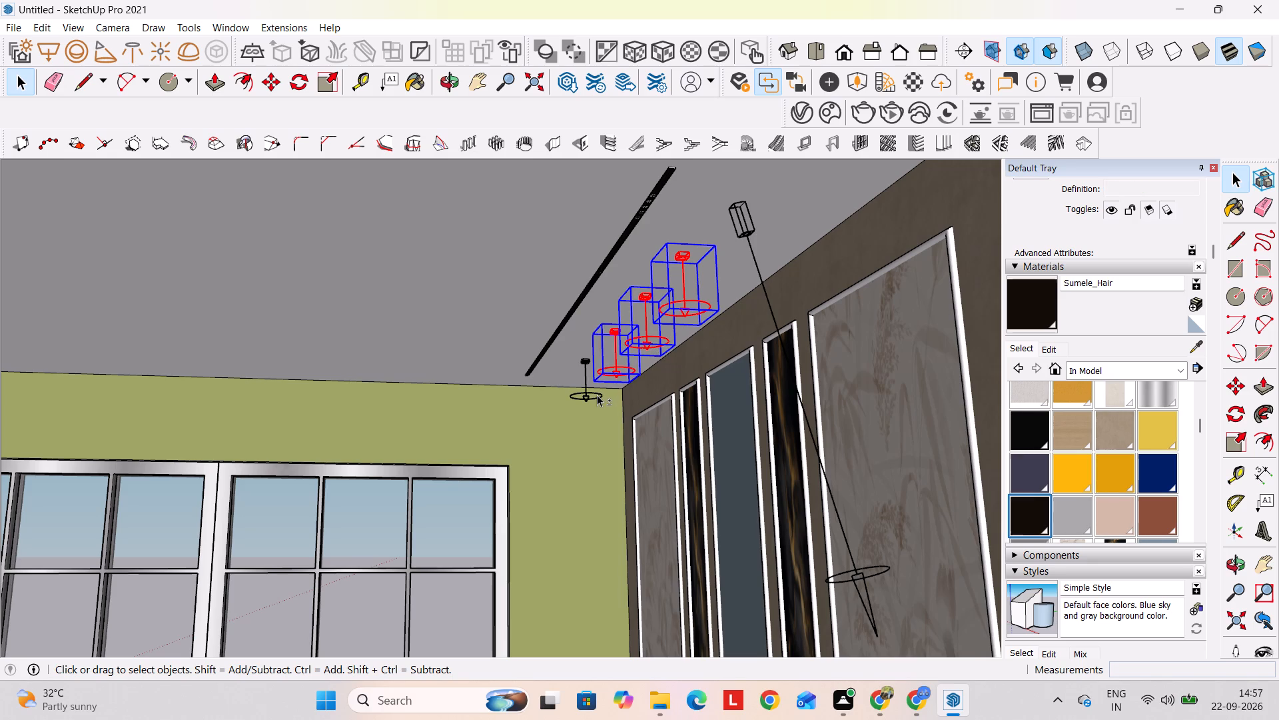
key("Delete")
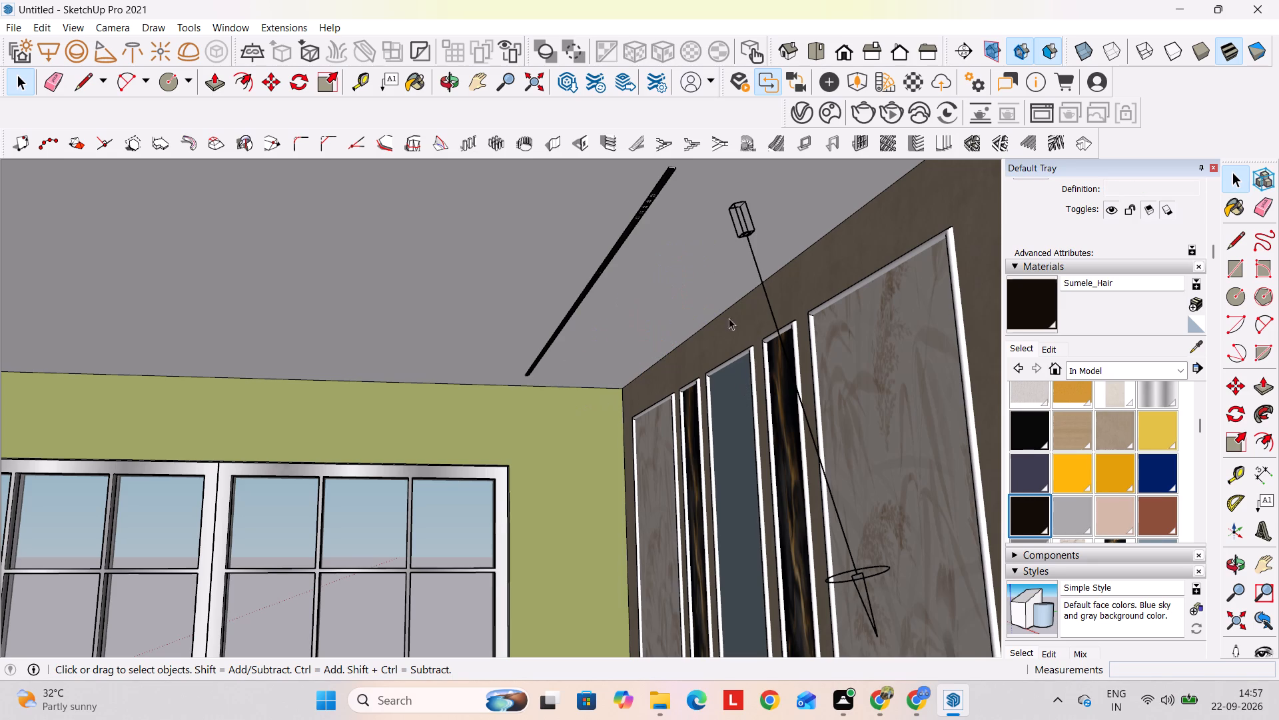
Copy the tilted IES light along the panelled wall, placing the copy in front of the adjacent black marble strip.
left_click(742, 221)
middle_click_drag(769, 325, 1092, 349)
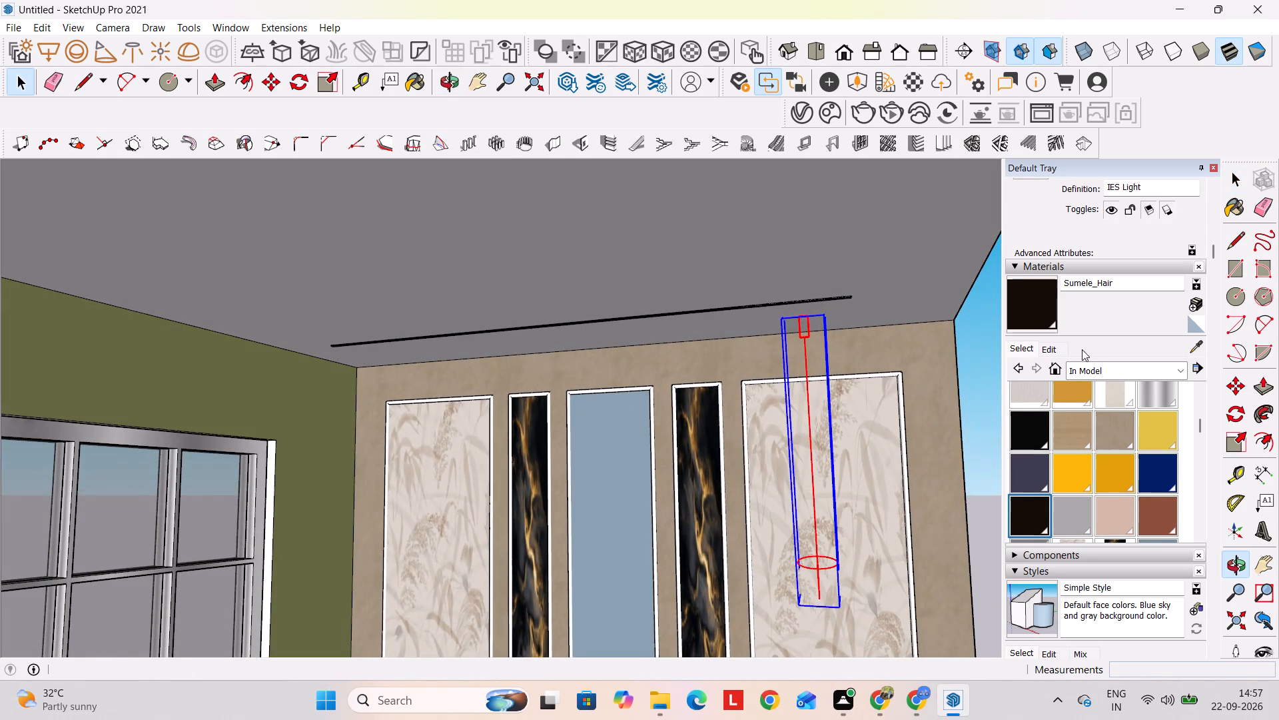
key("m")
scroll(785, 307, "up", 7)
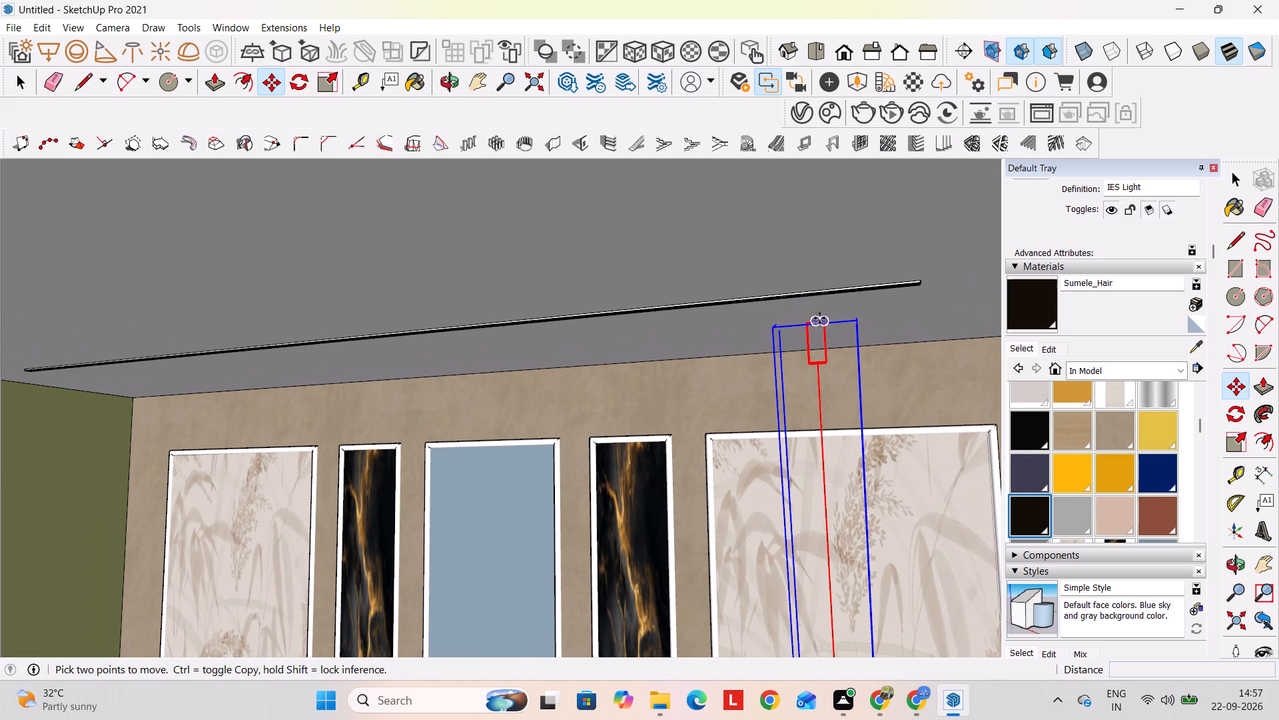
left_click(811, 317)
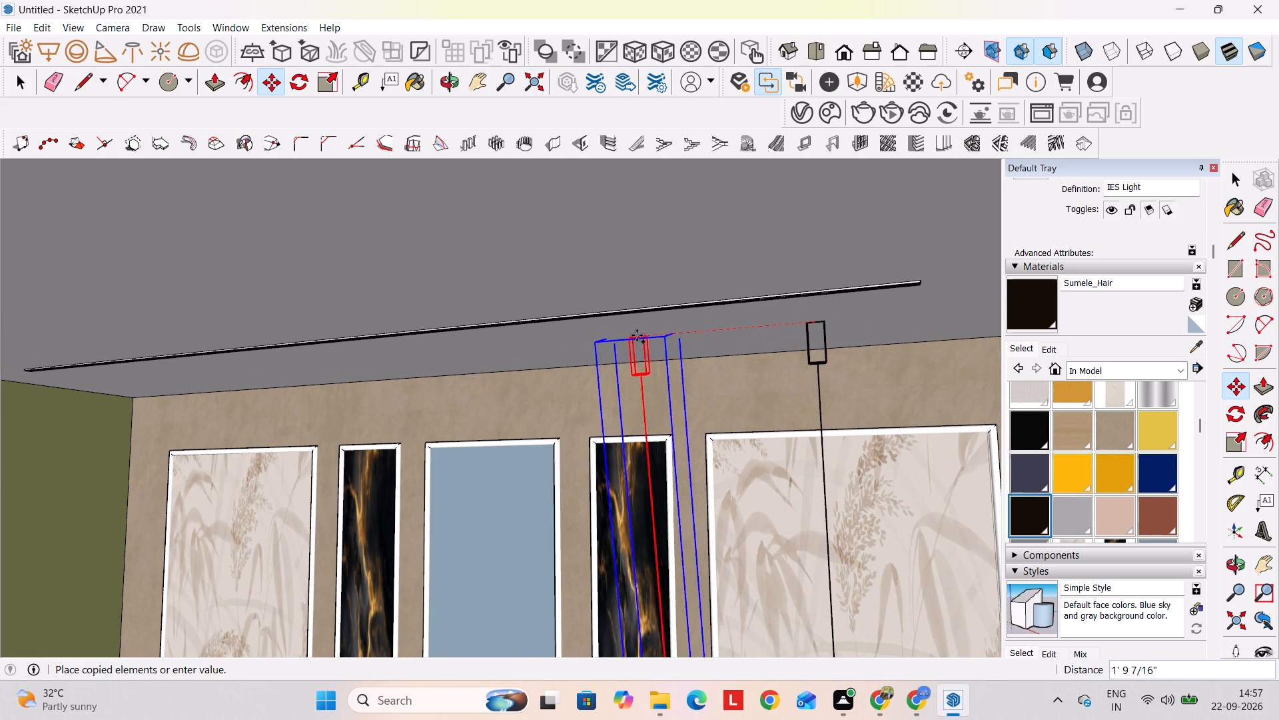
scroll(614, 341, "down", 2)
middle_click_drag(616, 341, 750, 183, "shift")
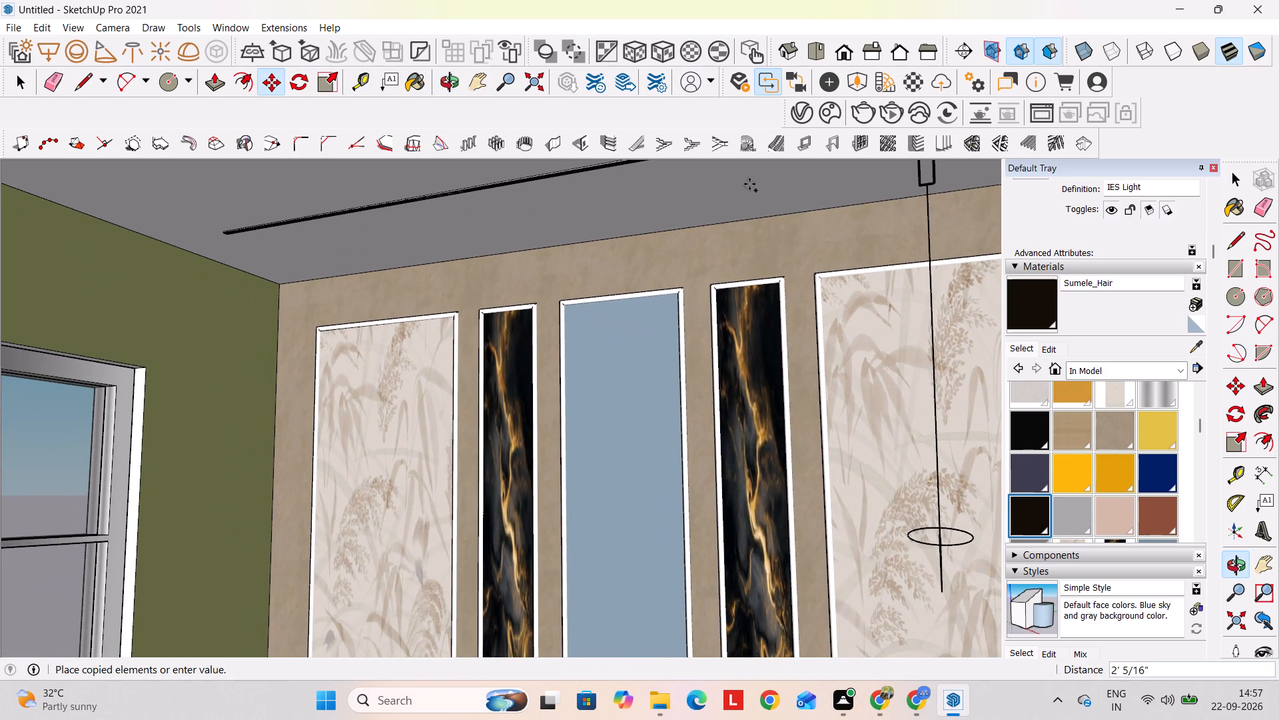
left_click(733, 187)
Copy the IES light about 1' 8 7/8" along the red axis, placing it in front of the central blue panel.
left_click(735, 189)
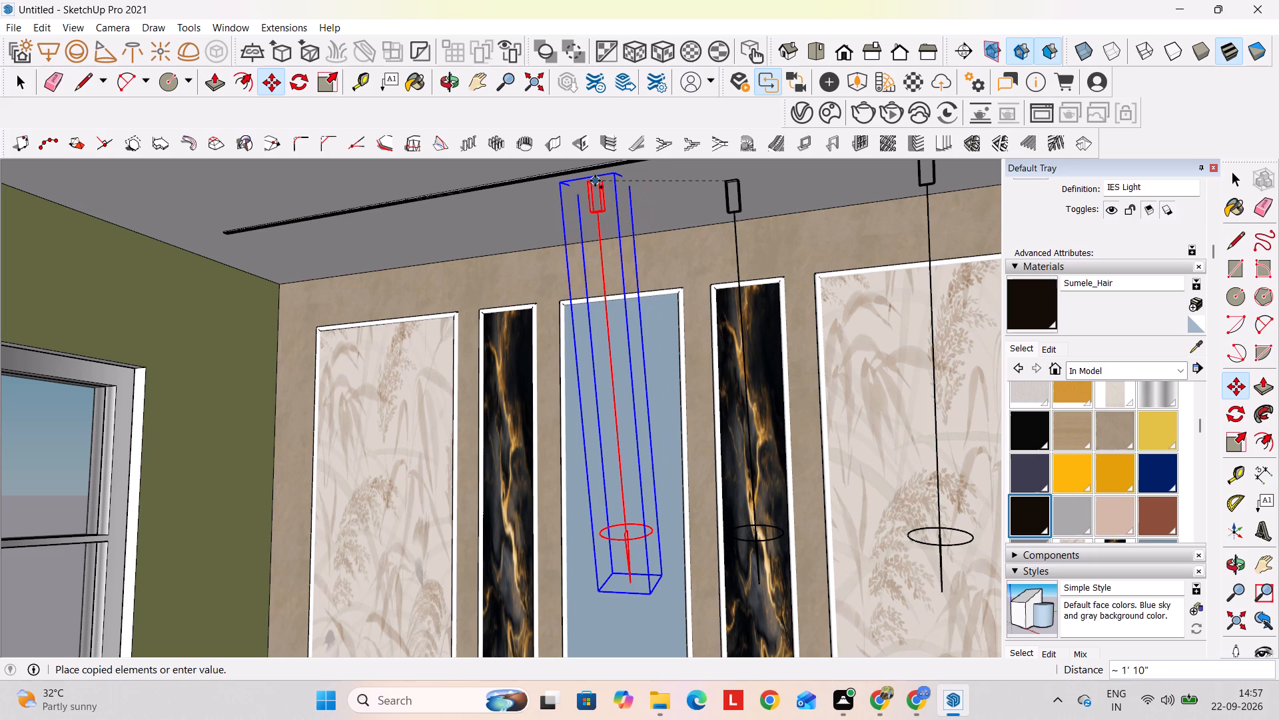
key("Left")
key("Right")
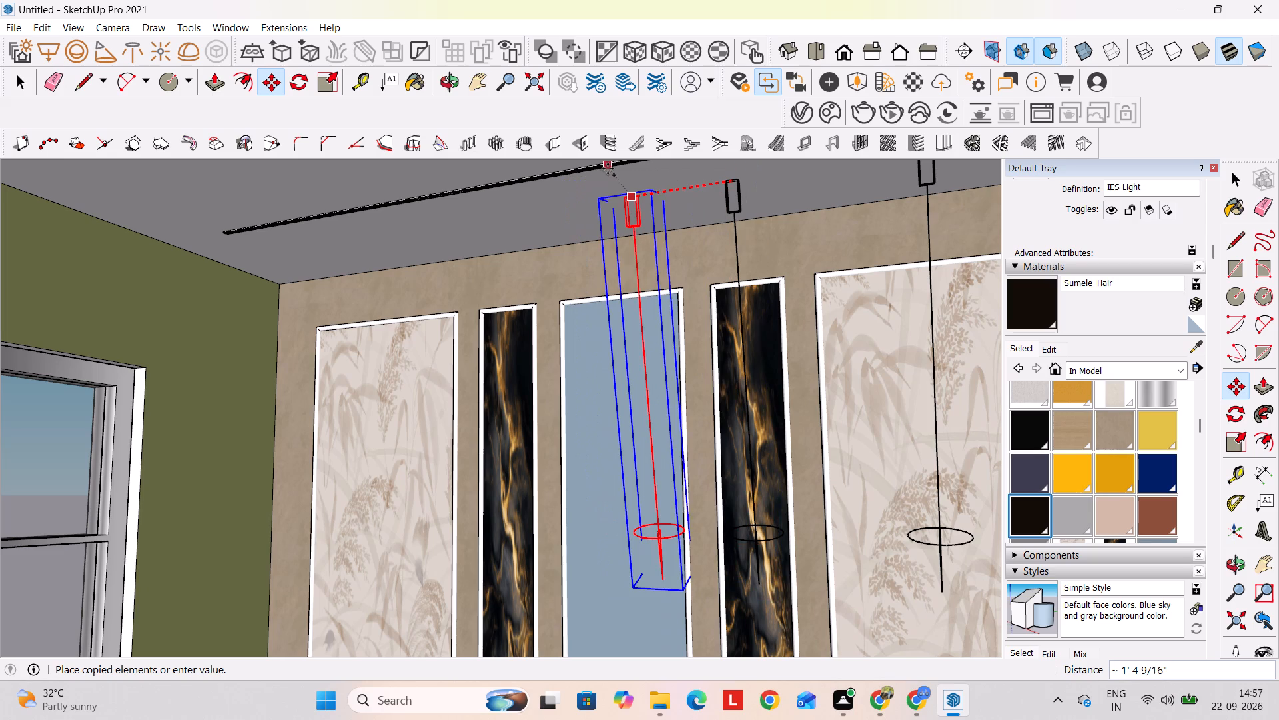
left_click(595, 186)
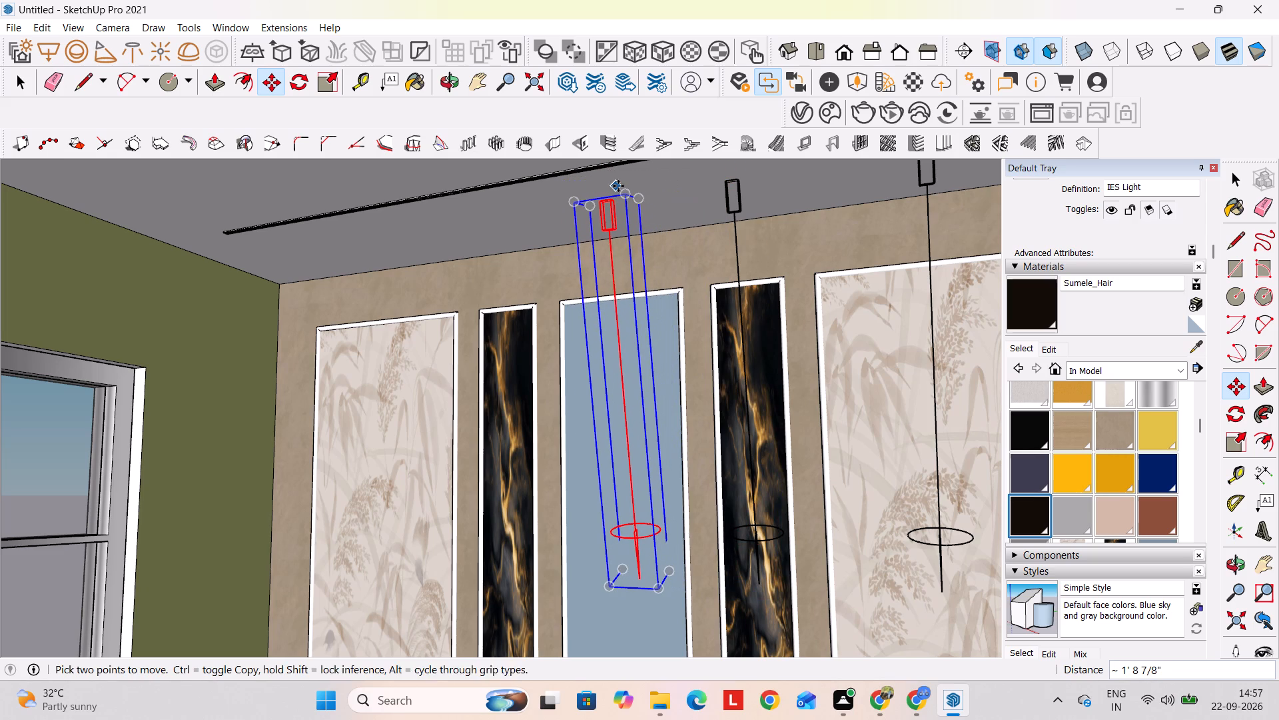
Copy the IES light about 2' 2 3/16" along the red axis to the second black marble strip.
left_click(607, 188)
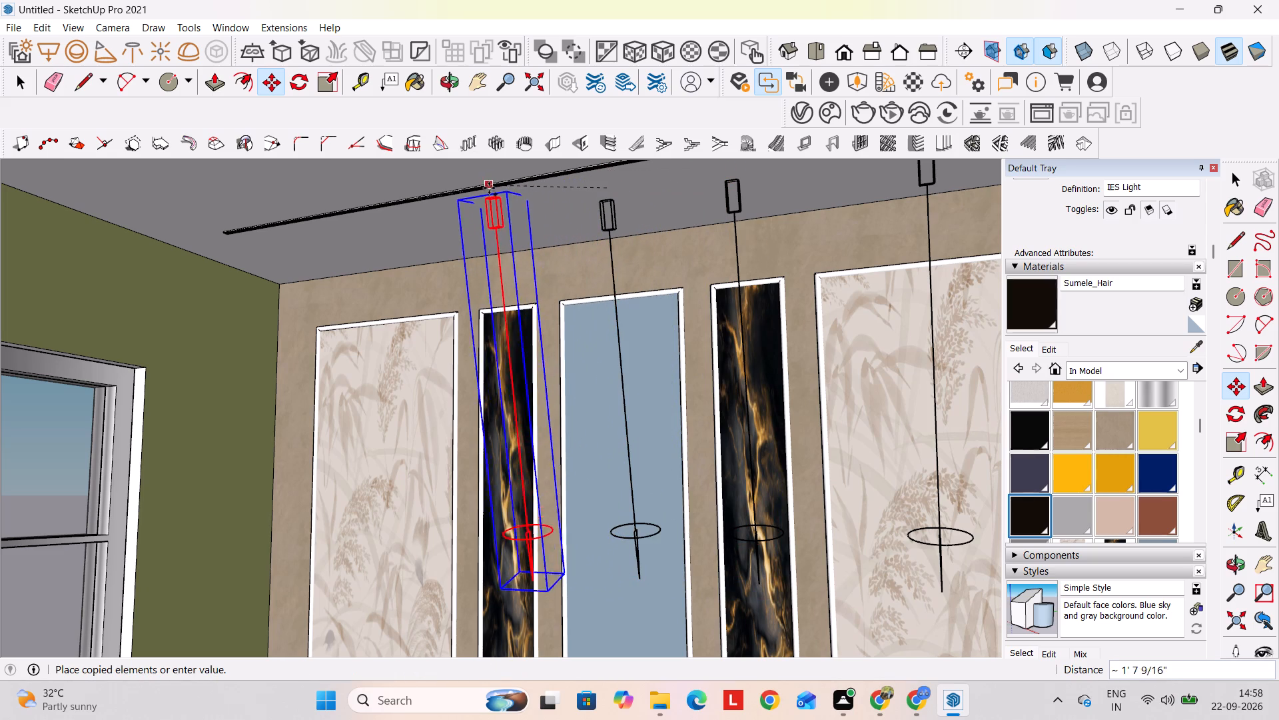
key("Right")
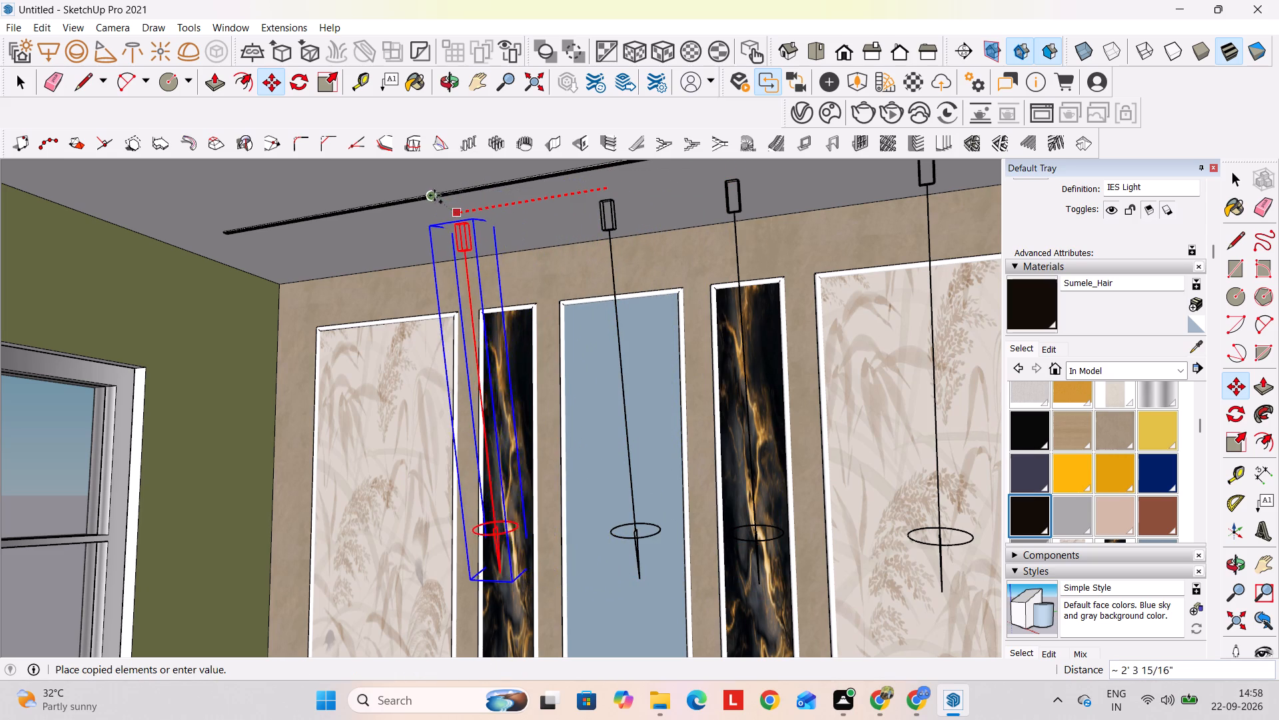
left_click(450, 201)
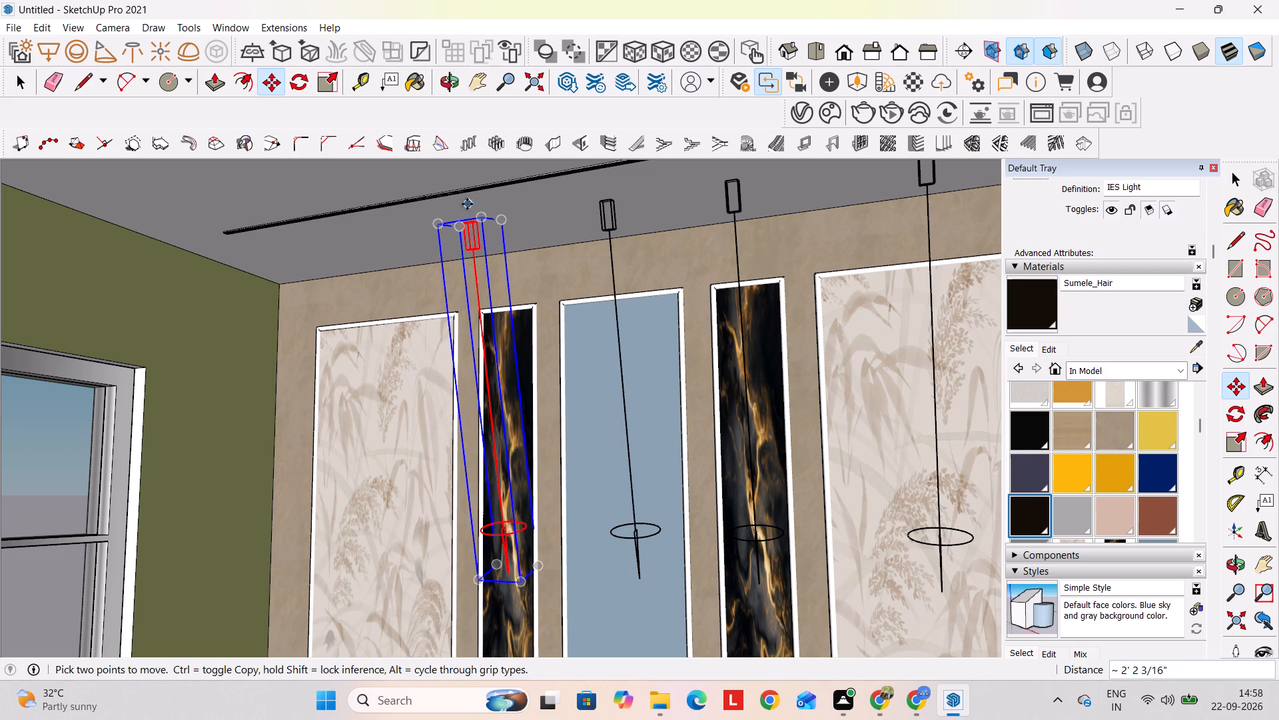
Copy the IES light about 2' 9 1/8" along the red axis to the floral panel nearest the window wall, then clear the selection.
left_click(462, 221)
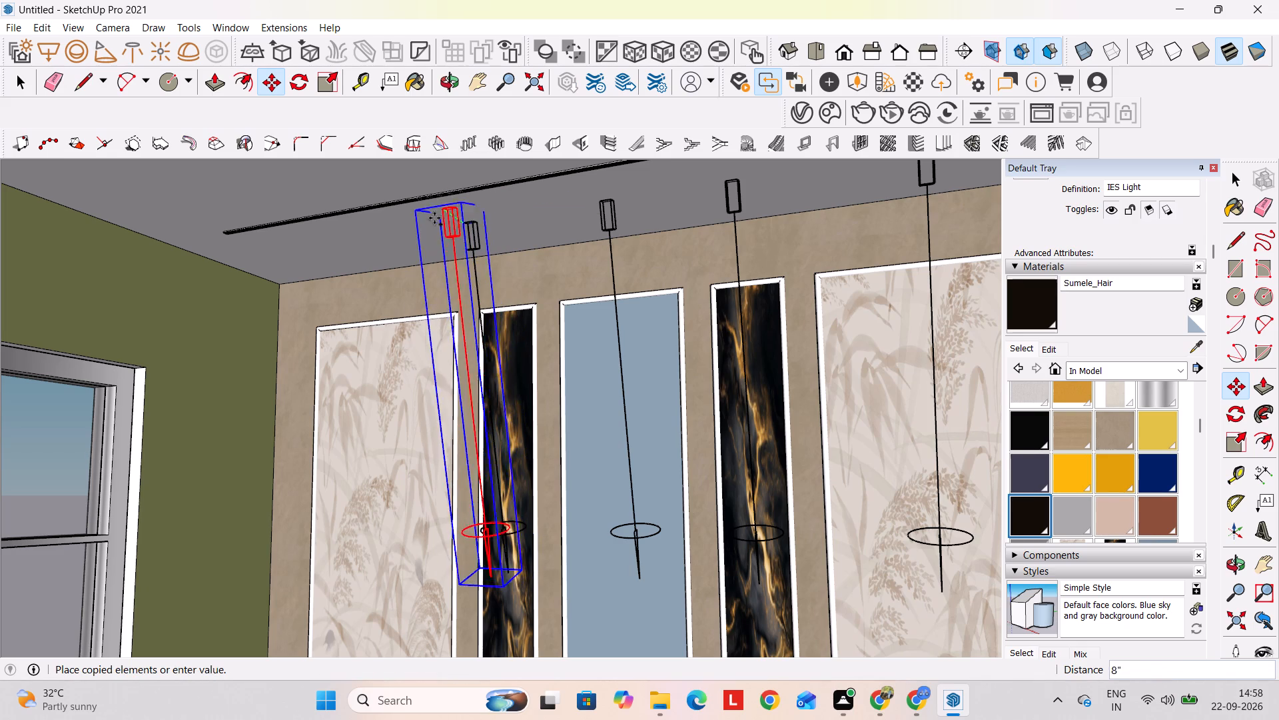
key("Right")
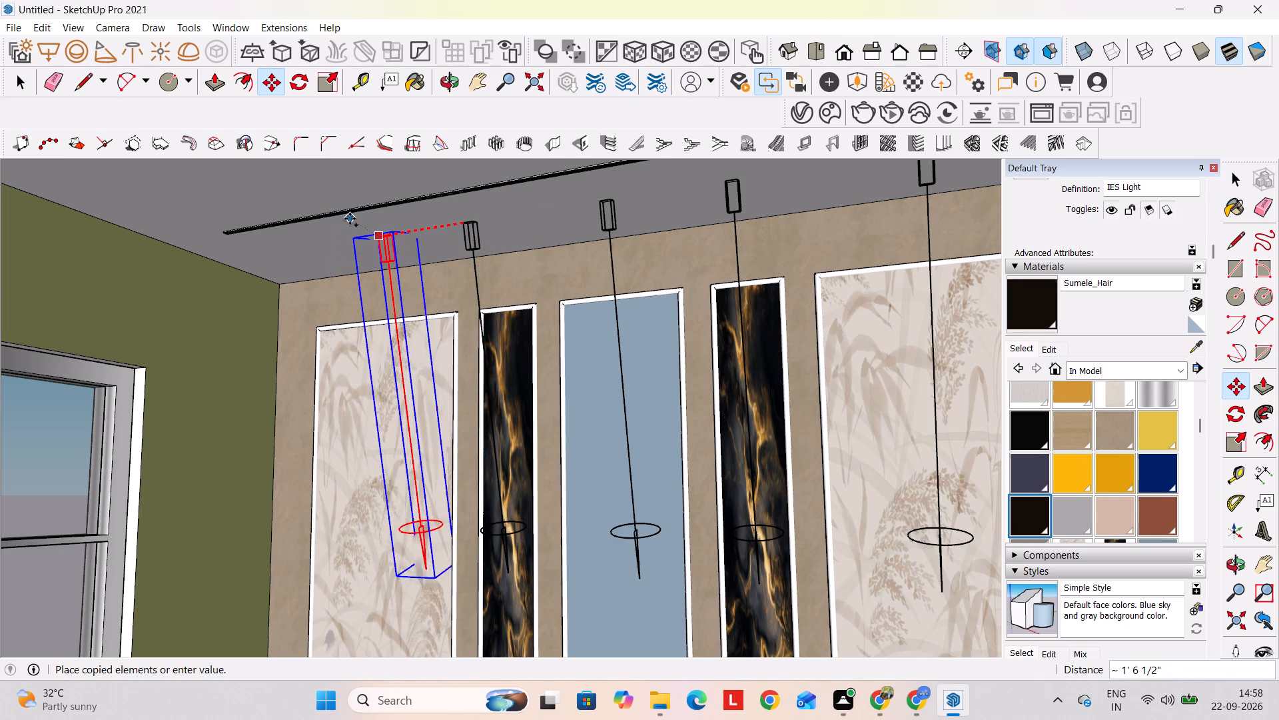
left_click(288, 230)
key("space")
scroll(425, 244, "down", 9)
left_click(894, 266)
Inspect the spacing and tilt of the IES light row along the panelled wall from several angles.
middle_click_drag(914, 281, 905, 296)
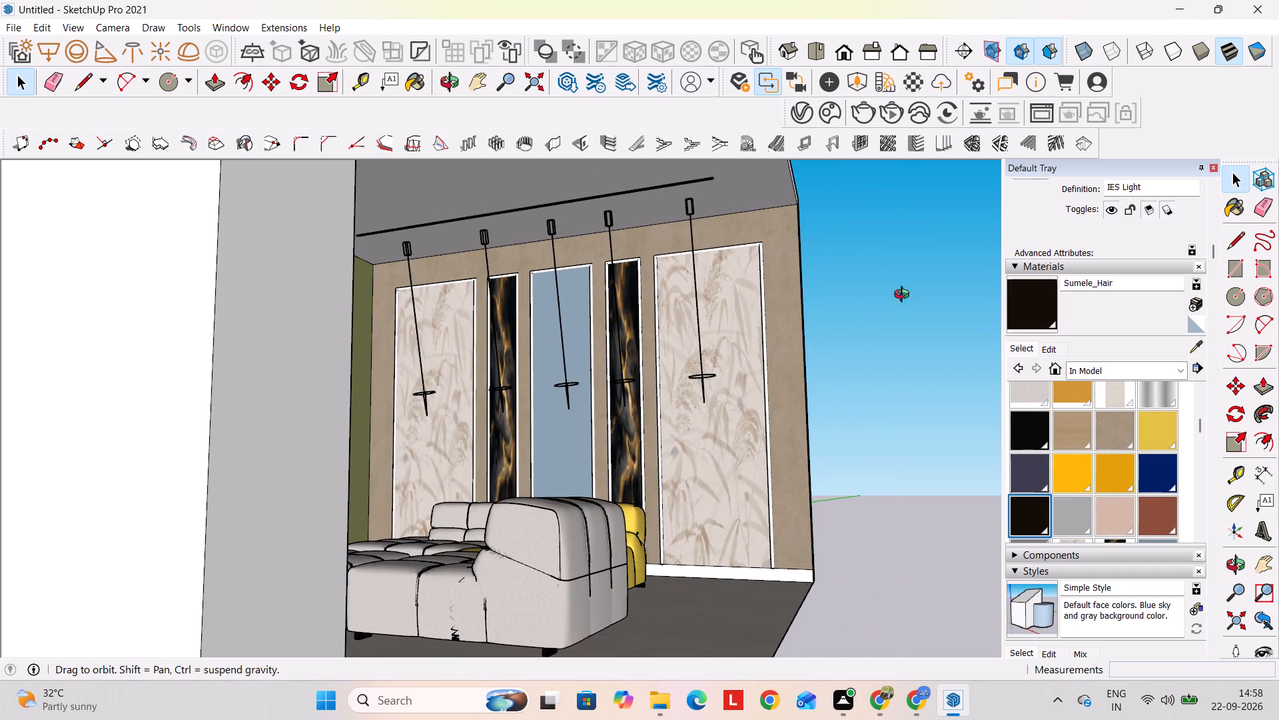
middle_click_drag(905, 296, 631, 340)
scroll(652, 333, "down", 3)
middle_click_drag(610, 361, 763, 351, "shift")
middle_click_drag(721, 361, 794, 356)
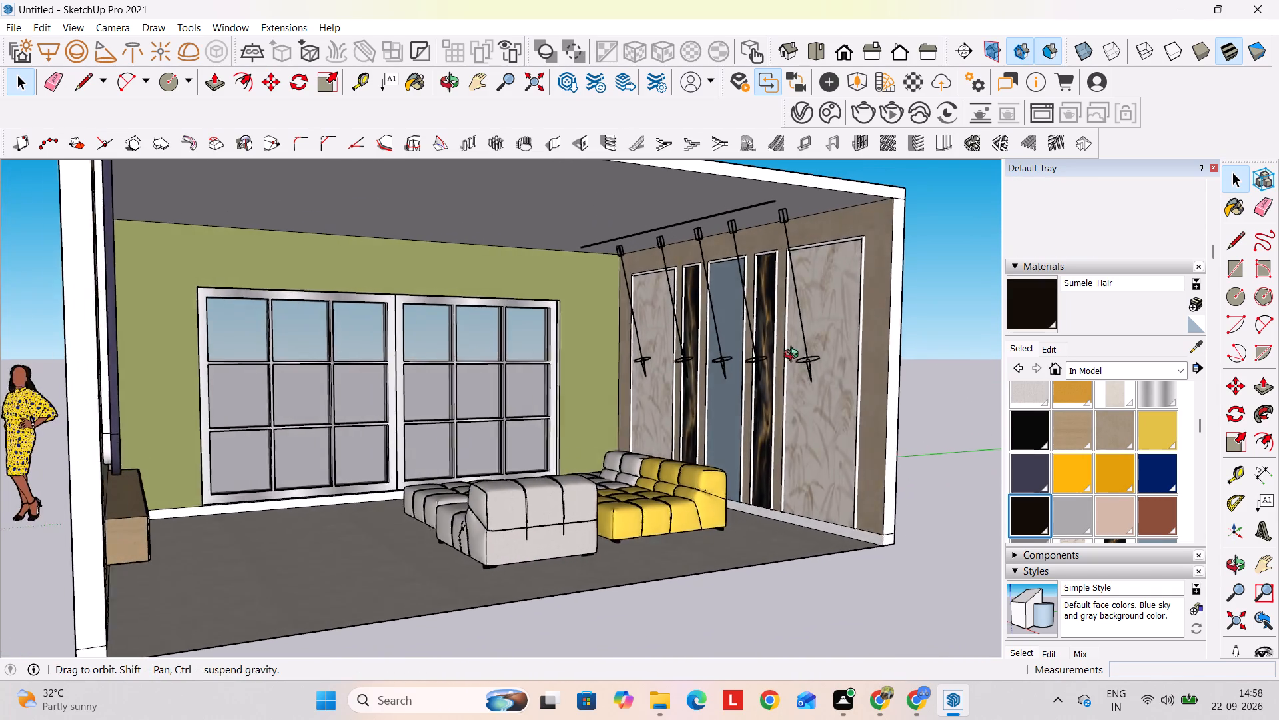
middle_click_drag(794, 356, 798, 354)
scroll(760, 341, "up", 4)
middle_click_drag(714, 347, 777, 333, "shift")
middle_click_drag(734, 343, 754, 343)
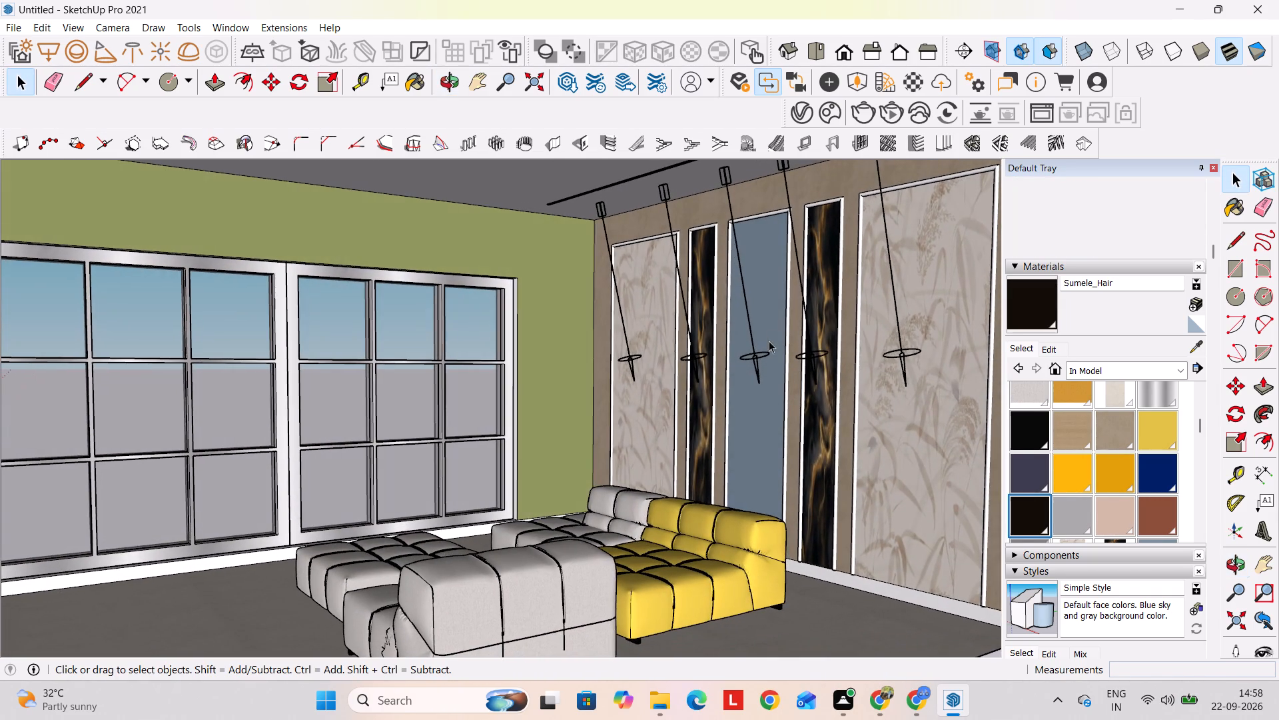
middle_click_drag(807, 413, 858, 389)
middle_click_drag(836, 353, 840, 405, "shift")
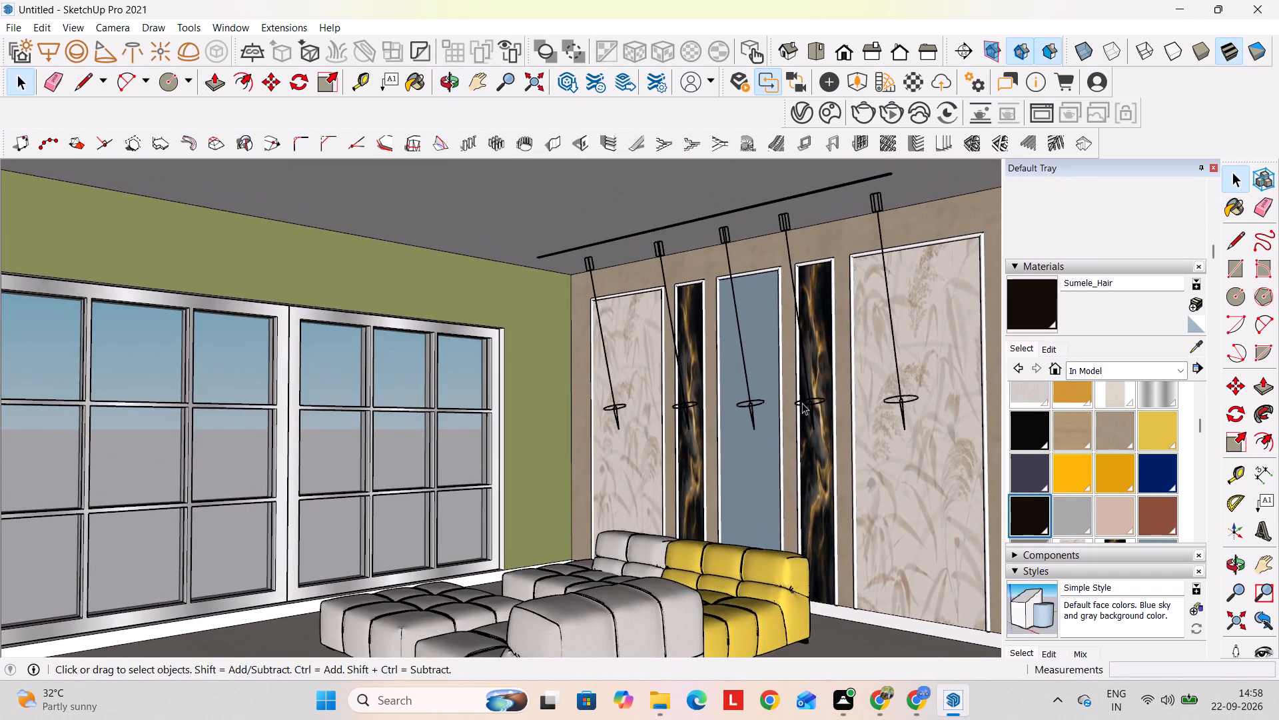
middle_click_drag(802, 403, 870, 417)
scroll(867, 398, "up", 4)
middle_click_drag(858, 413, 871, 335, "shift")
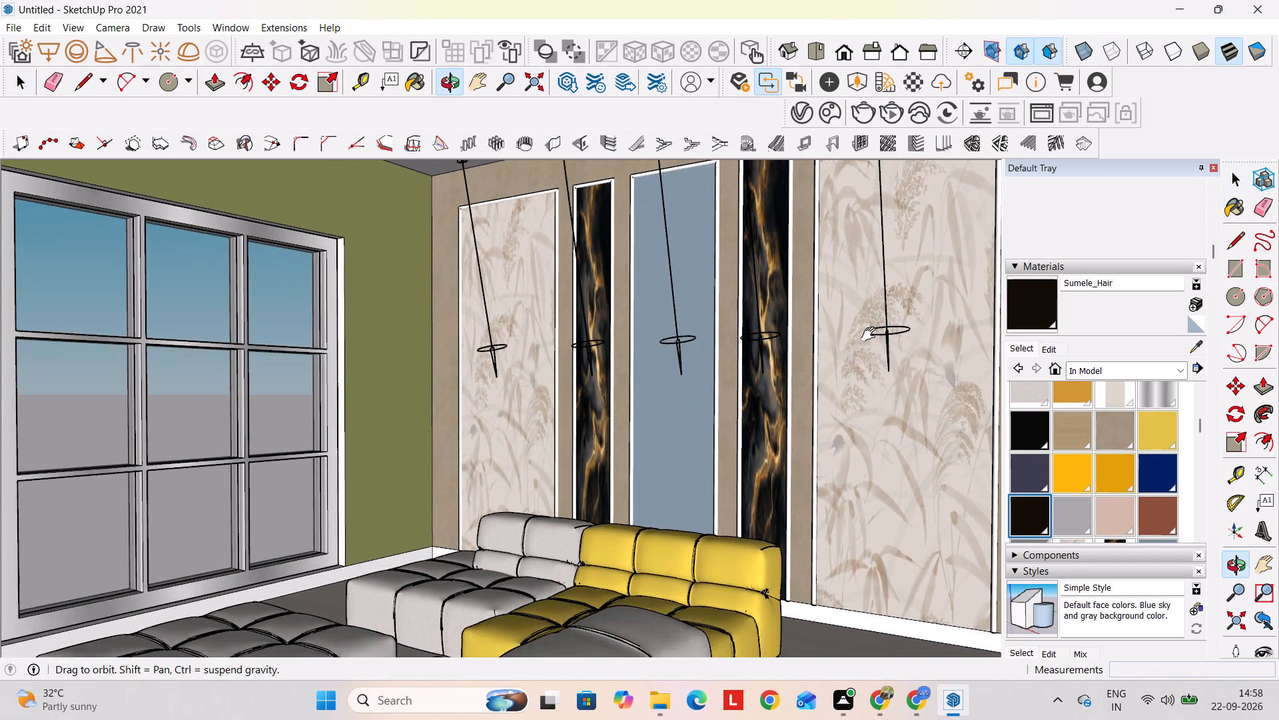
middle_click_drag(871, 335, 871, 333, "shift")
scroll(849, 343, "down", 2)
middle_click_drag(831, 328, 853, 367, "shift")
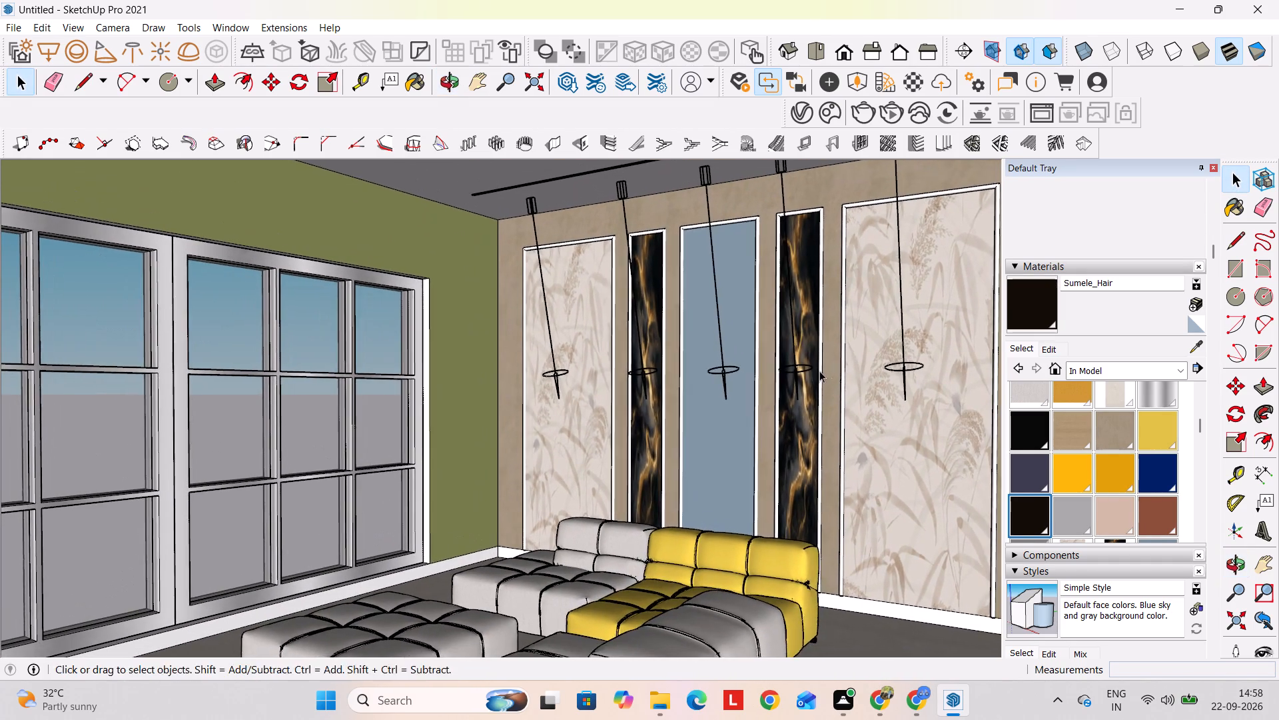
middle_click_drag(819, 371, 866, 381)
middle_click_drag(868, 373, 828, 381, "shift")
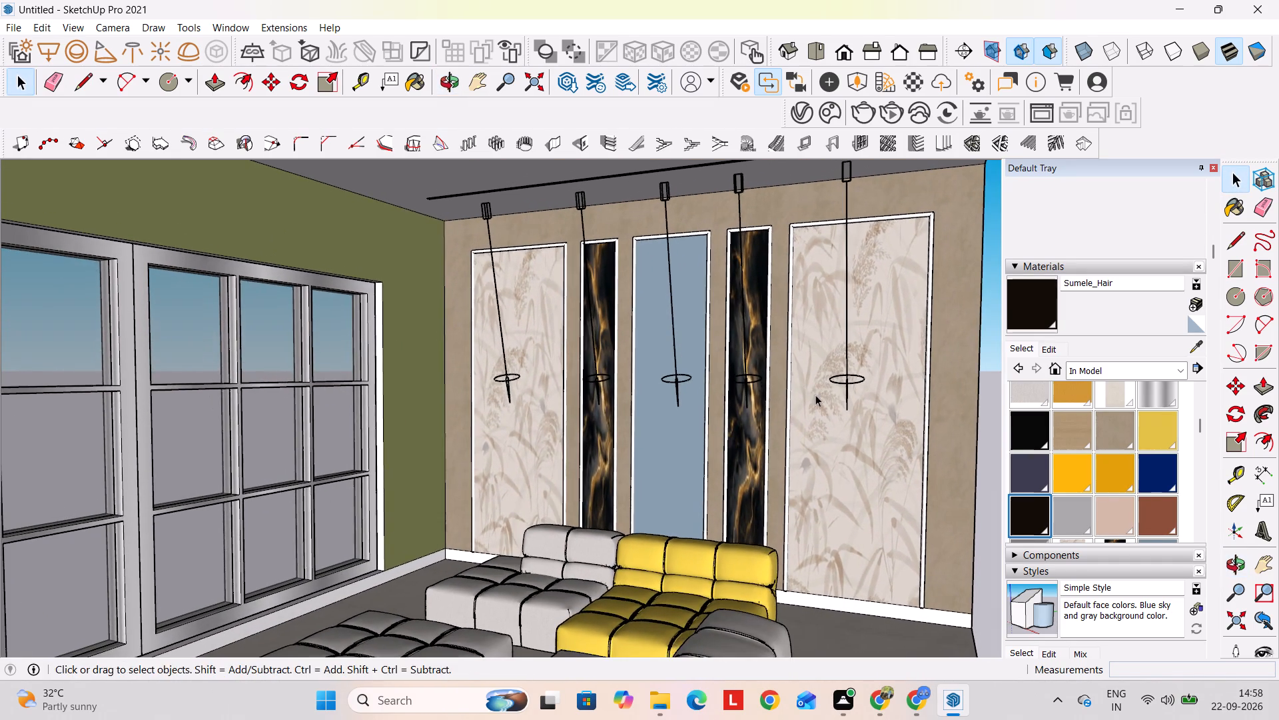
middle_click_drag(843, 429, 814, 395)
middle_click_drag(808, 389, 851, 409, "shift")
middle_click_drag(836, 399, 837, 408)
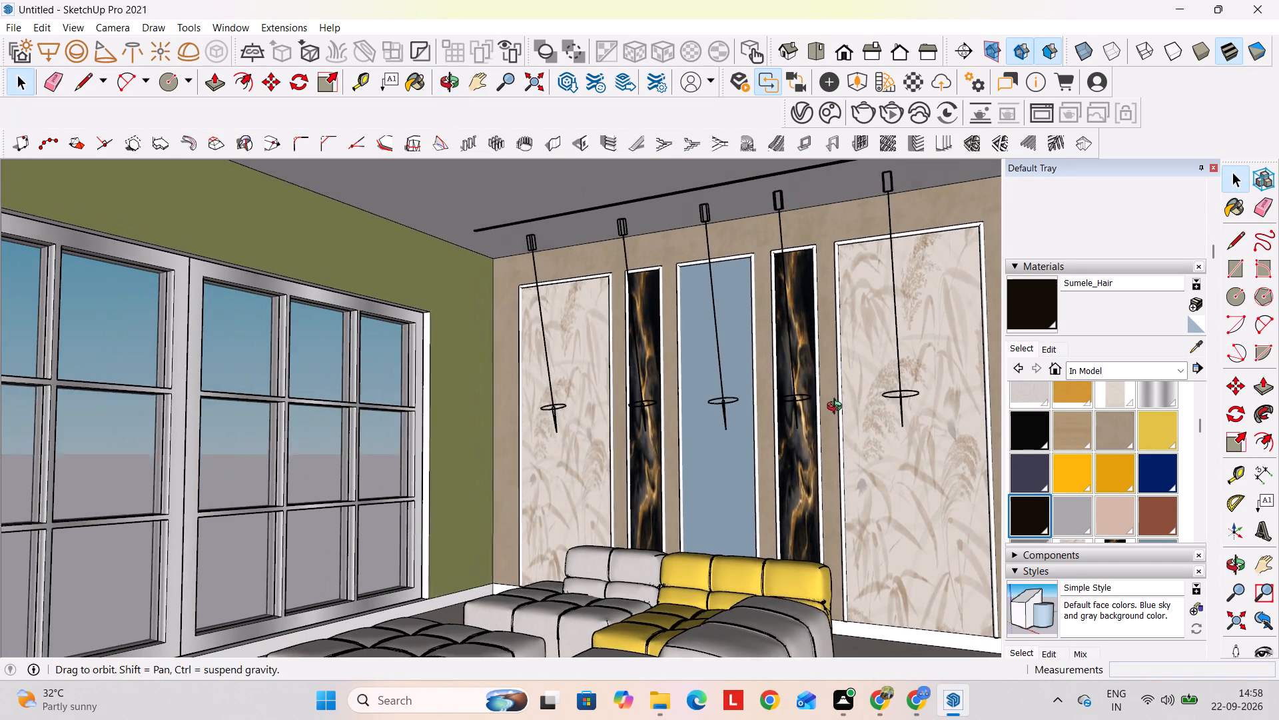
middle_click_drag(837, 408, 836, 419)
middle_click_drag(841, 423, 833, 419, "shift")
scroll(878, 381, "down", 11)
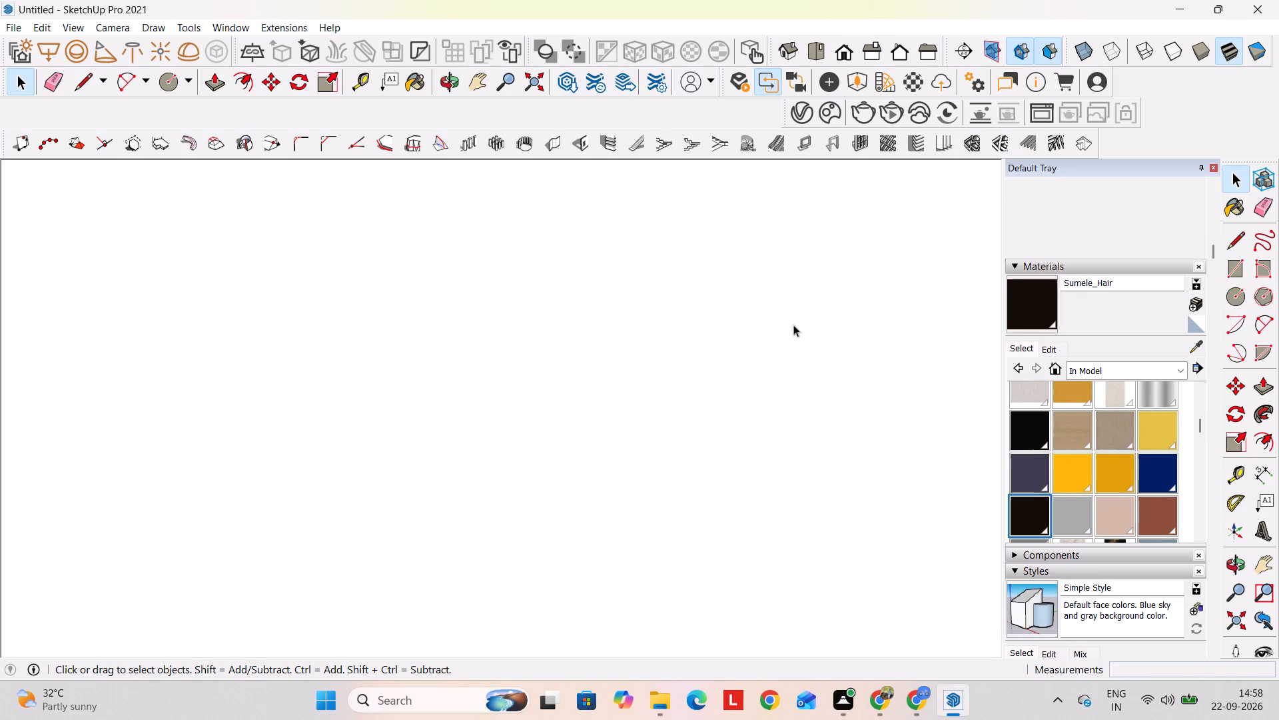
Add a V-Ray rectangle light across the ceiling, from the TV wall's rear corner to the panelled wall's front corner.
middle_click_drag(797, 325, 552, 358)
middle_click_drag(746, 337, 0, 265, "shift")
scroll(533, 307, "down", 4)
middle_click_drag(699, 362, 551, 360)
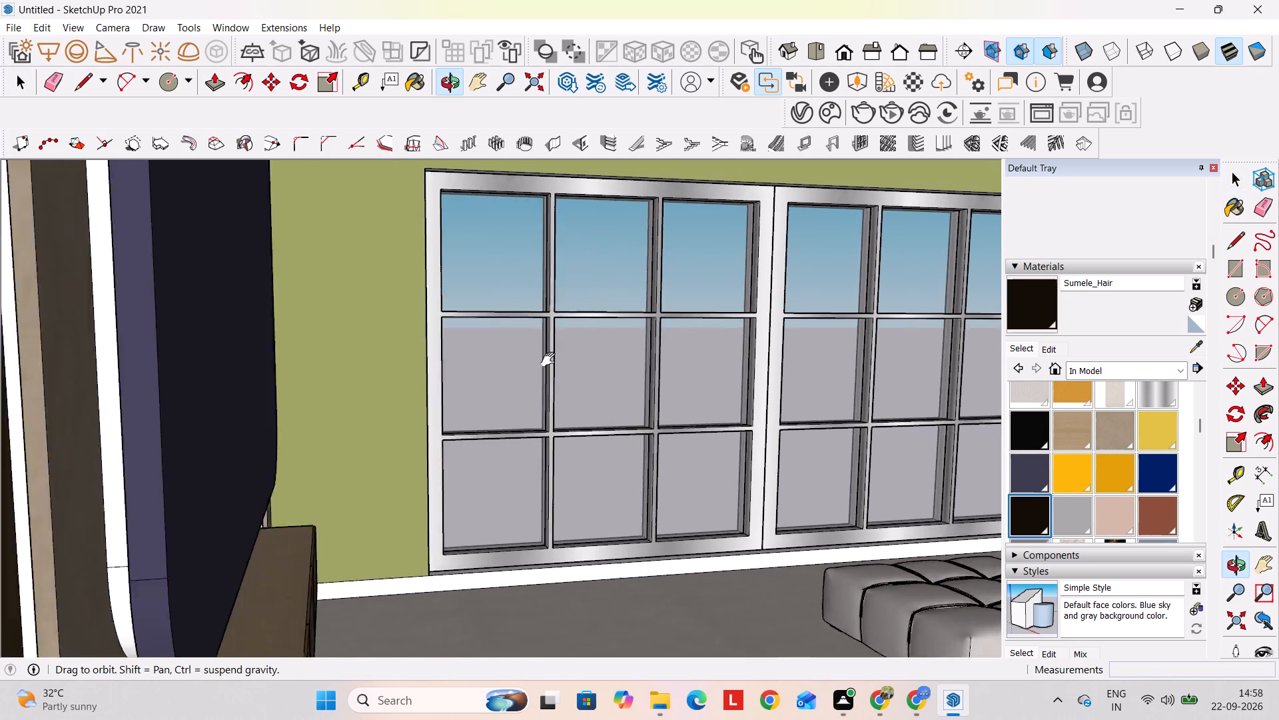
middle_click_drag(551, 360, 287, 329)
scroll(664, 327, "down", 10)
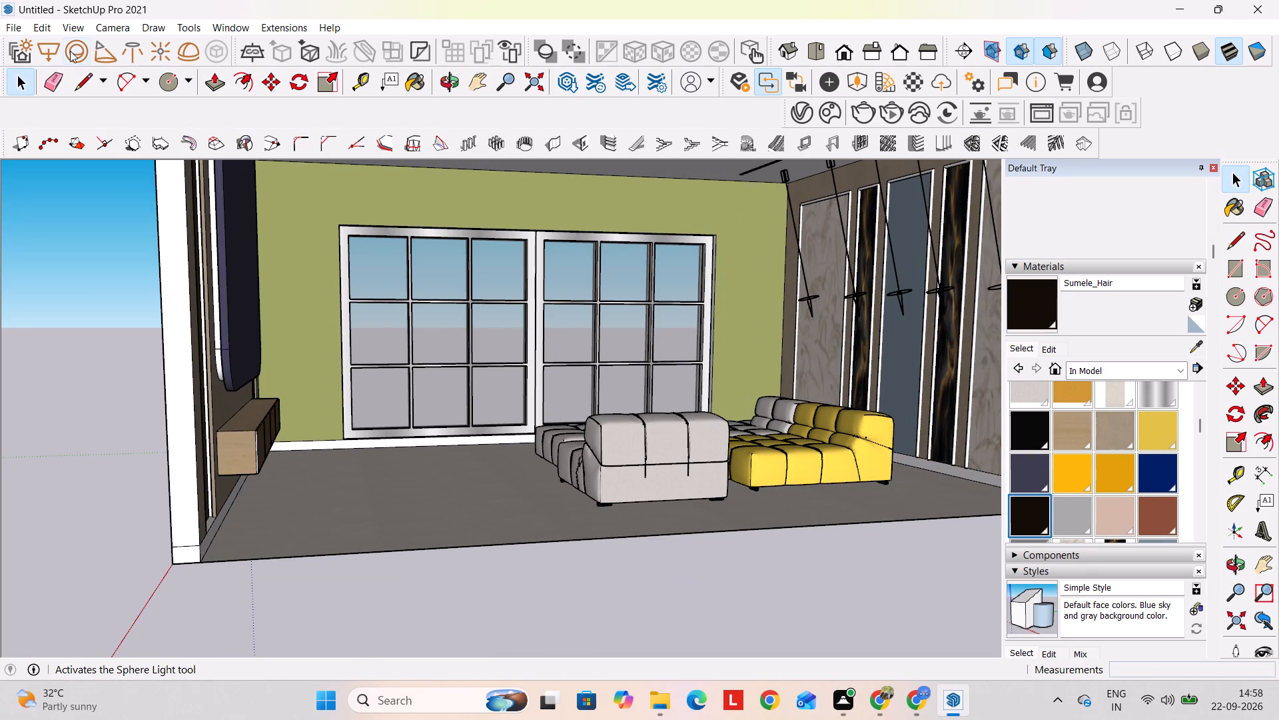
left_click(53, 49)
middle_click_drag(768, 343, 492, 309)
middle_click_drag(472, 315, 610, 461)
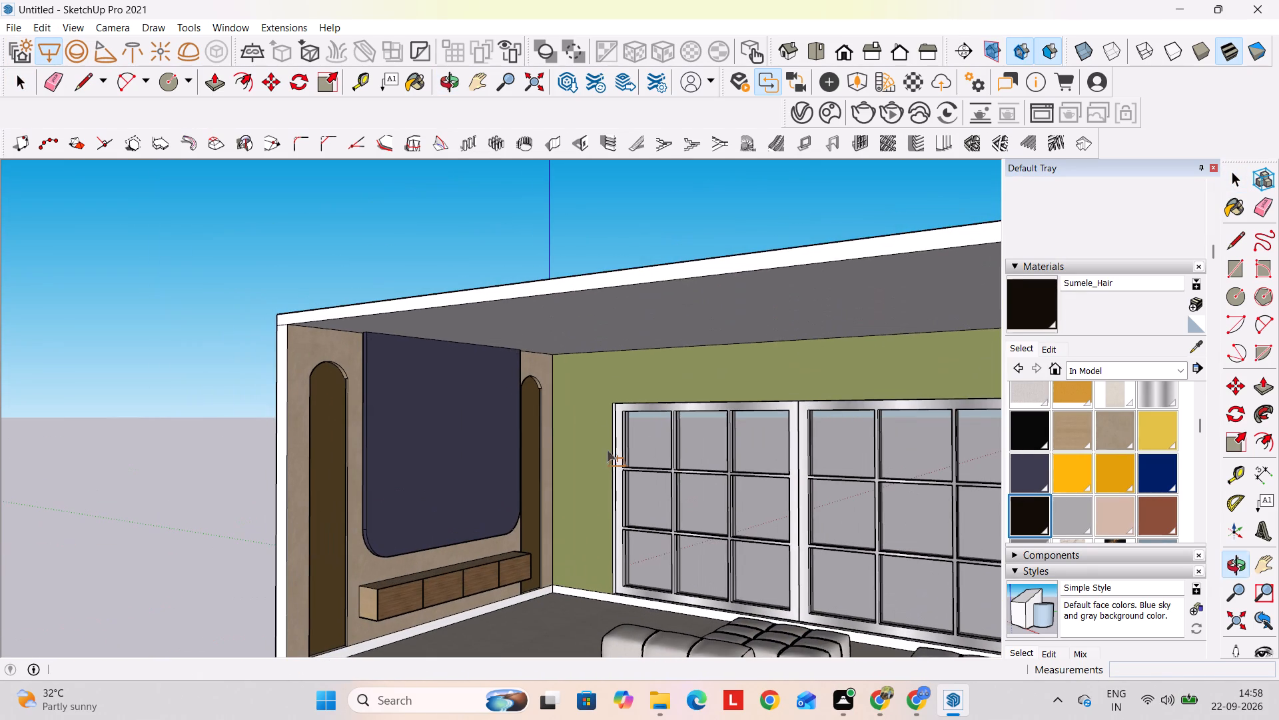
left_click(553, 357)
scroll(746, 419, "down", 2)
middle_click_drag(686, 427, 777, 417)
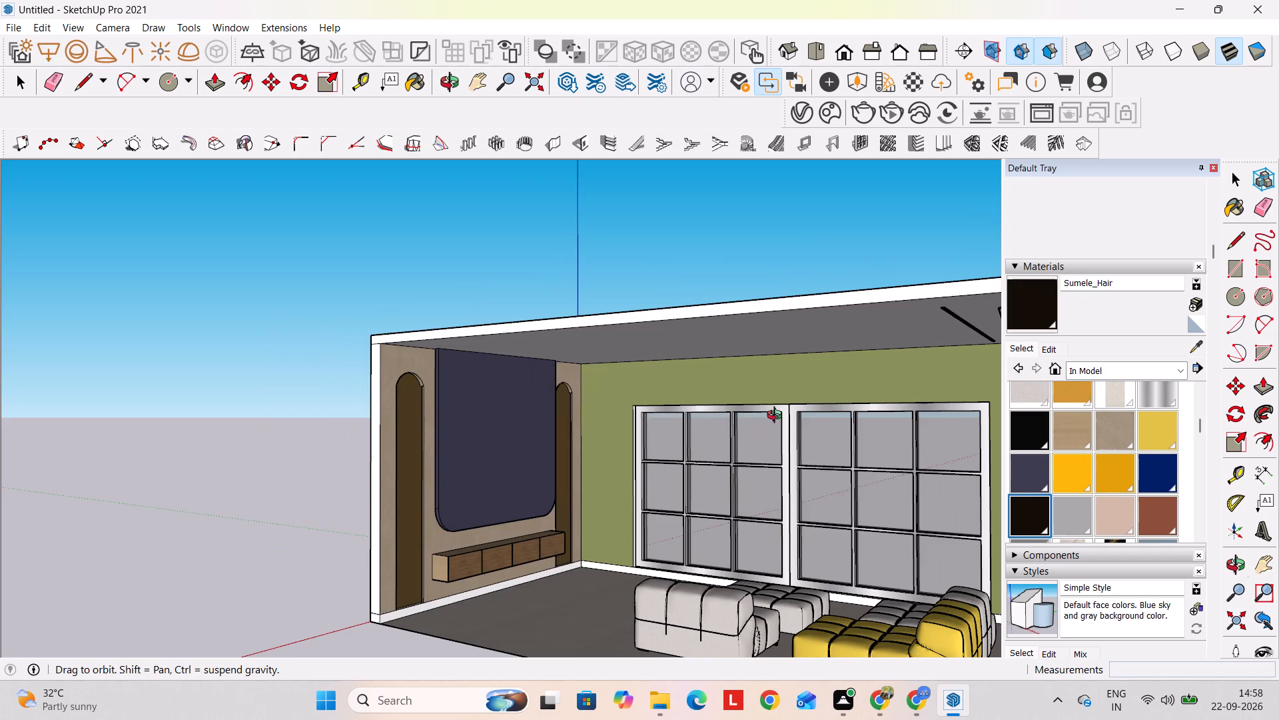
middle_click_drag(777, 417, 926, 373)
left_click(970, 343)
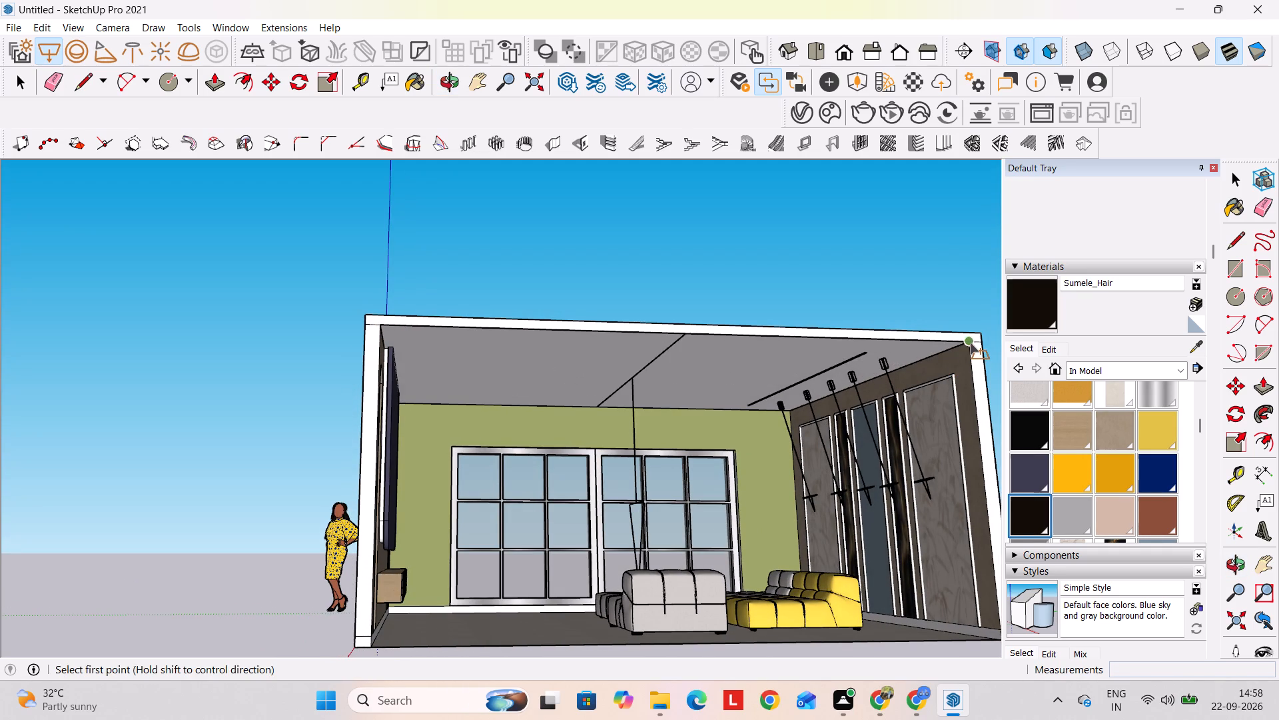
key("space")
Open the V-Ray Asset Editor, enable the intensity override for IES Light and set it to 3000 lm.
left_click(803, 106)
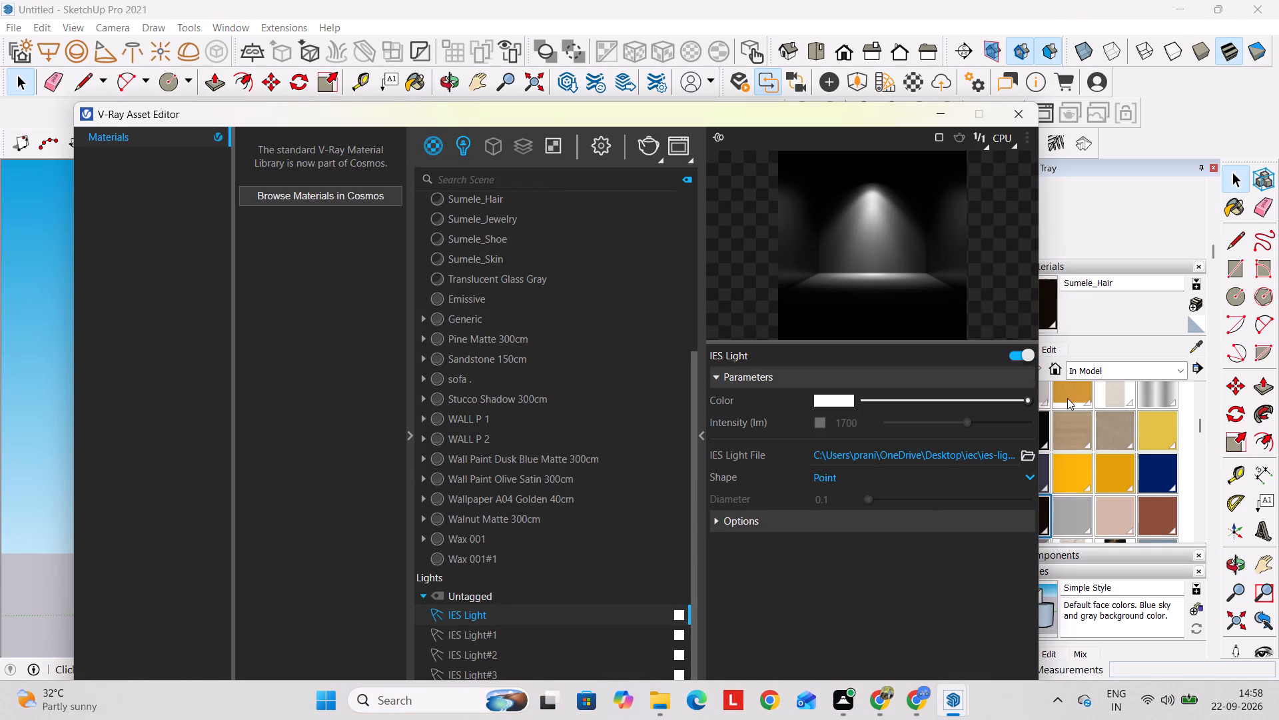
left_click_drag(965, 425, 1011, 420)
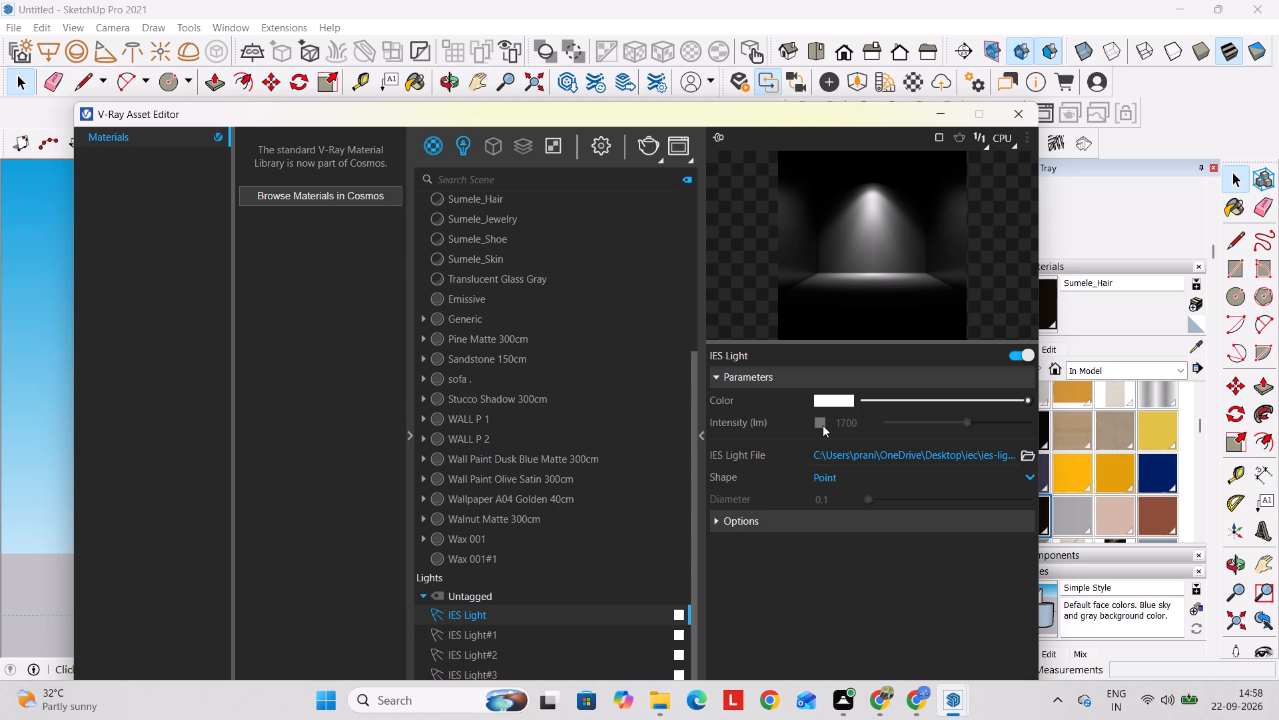
left_click(823, 425)
left_click_drag(963, 421, 1039, 418)
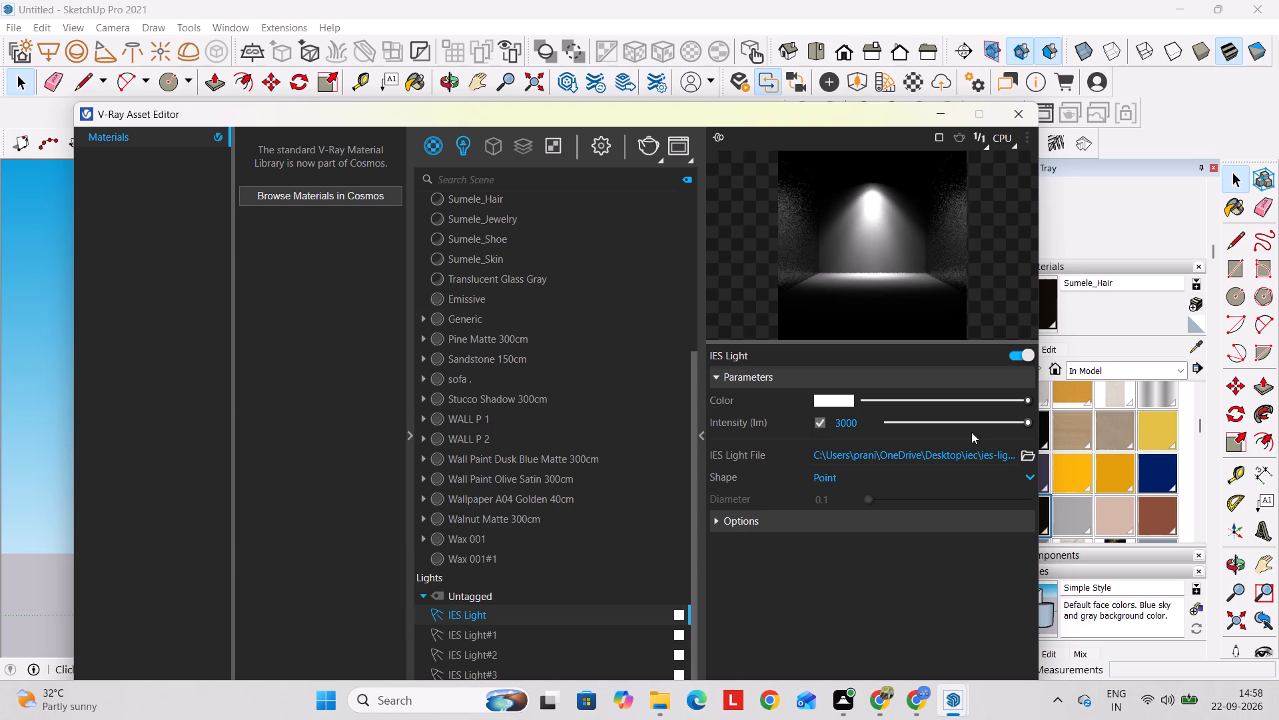
Enable the intensity override for IES Light#1 and set it to 3000 lm.
scroll(814, 490, "down", 2)
left_click(546, 633)
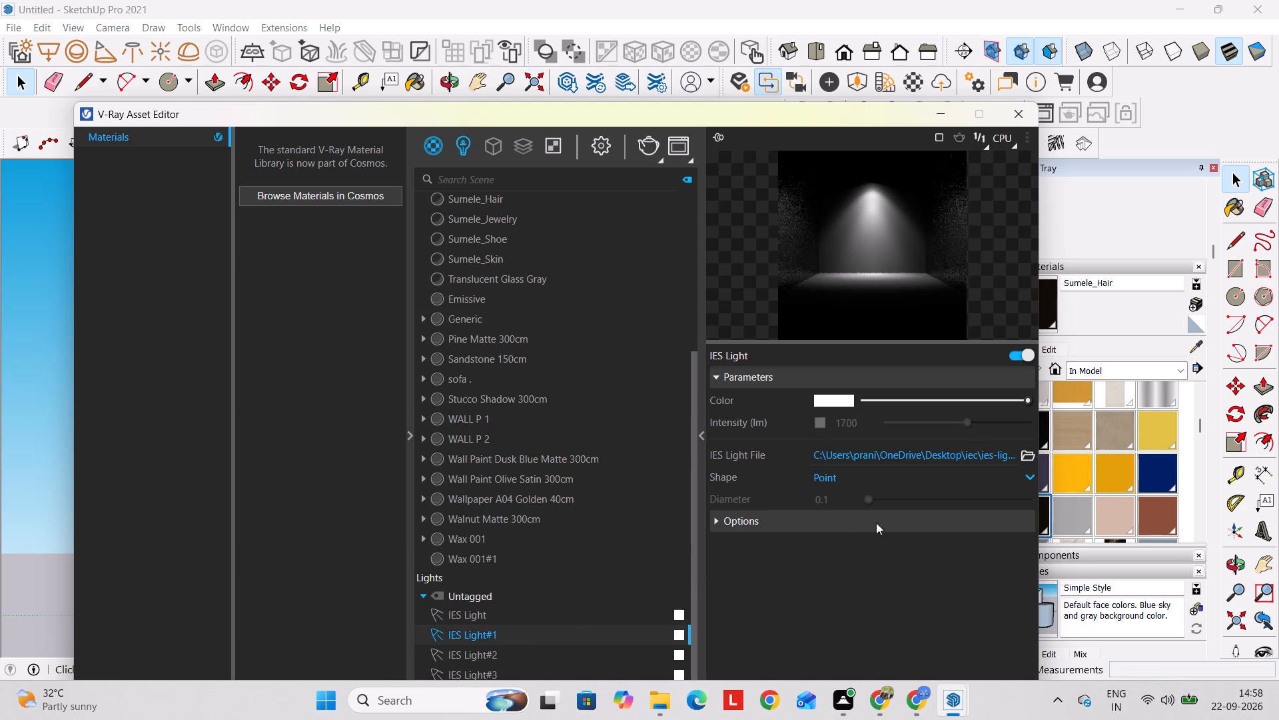
left_click(825, 425)
left_click_drag(967, 425, 1049, 428)
Enable the intensity override for IES Light#3 and set it to 3000 lm.
scroll(635, 532, "down", 1)
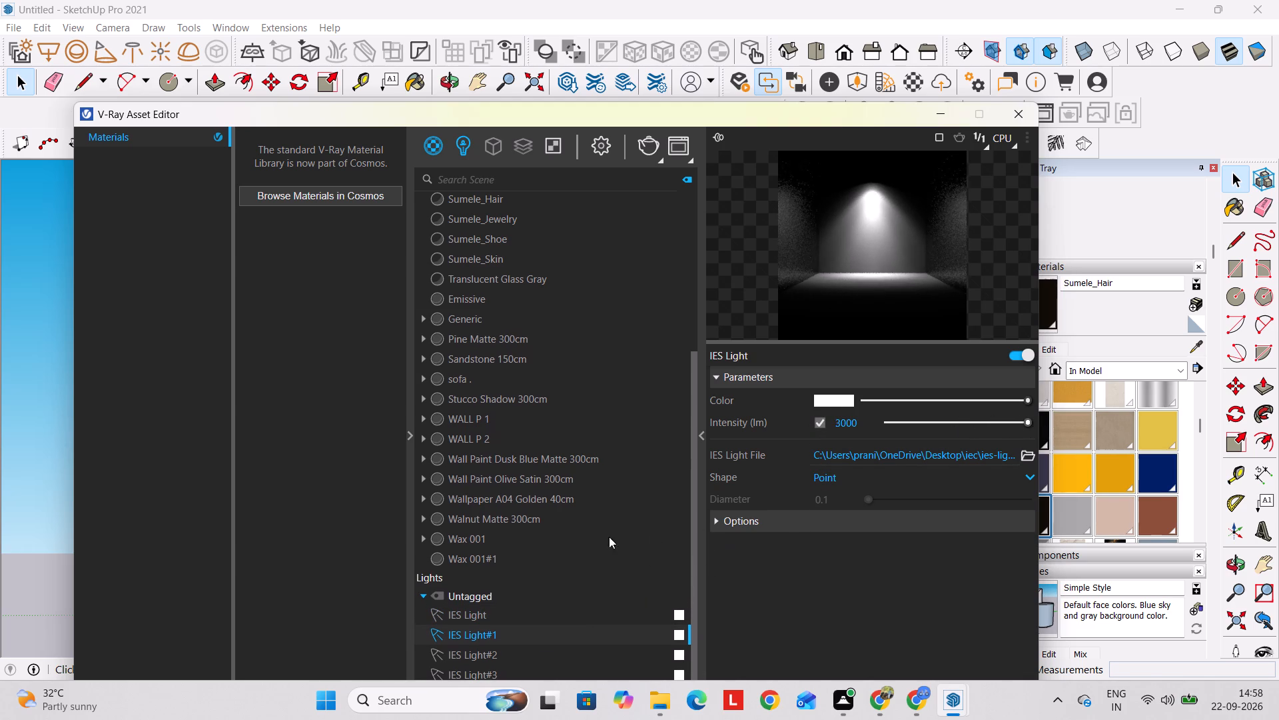
scroll(558, 624, "down", 11)
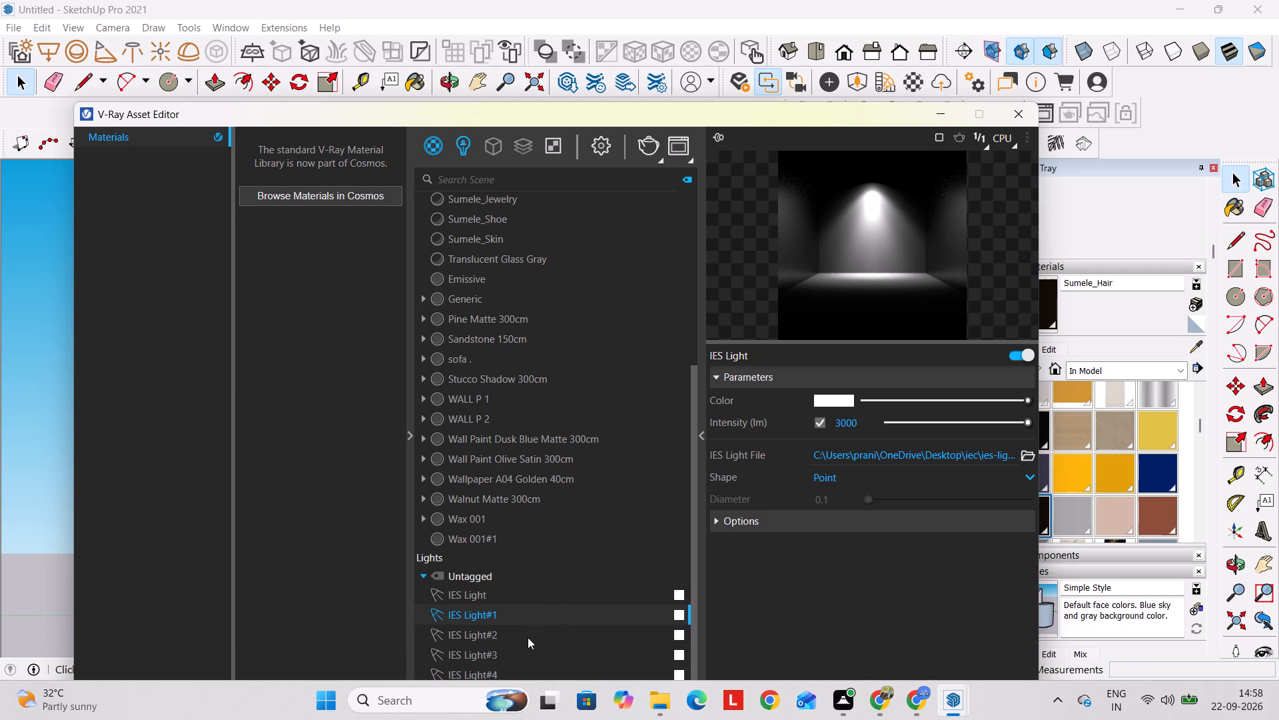
left_click(525, 645)
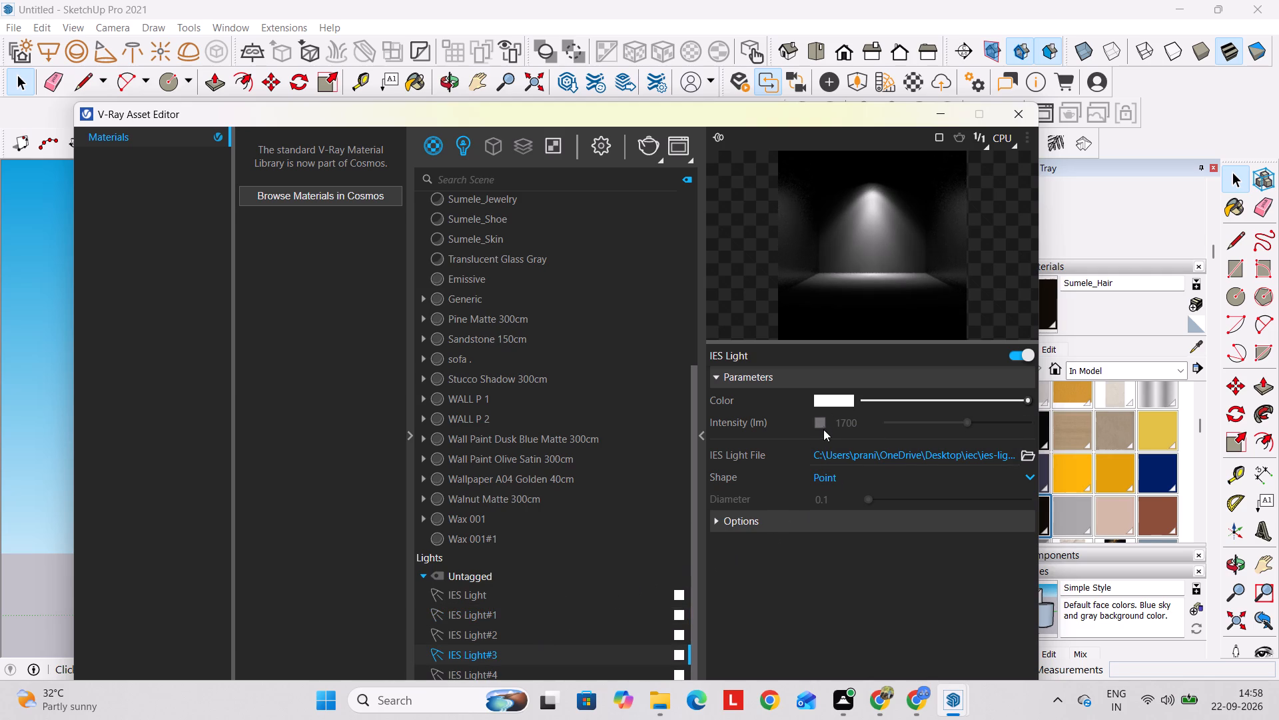
left_click(823, 426)
left_click_drag(971, 423, 1030, 423)
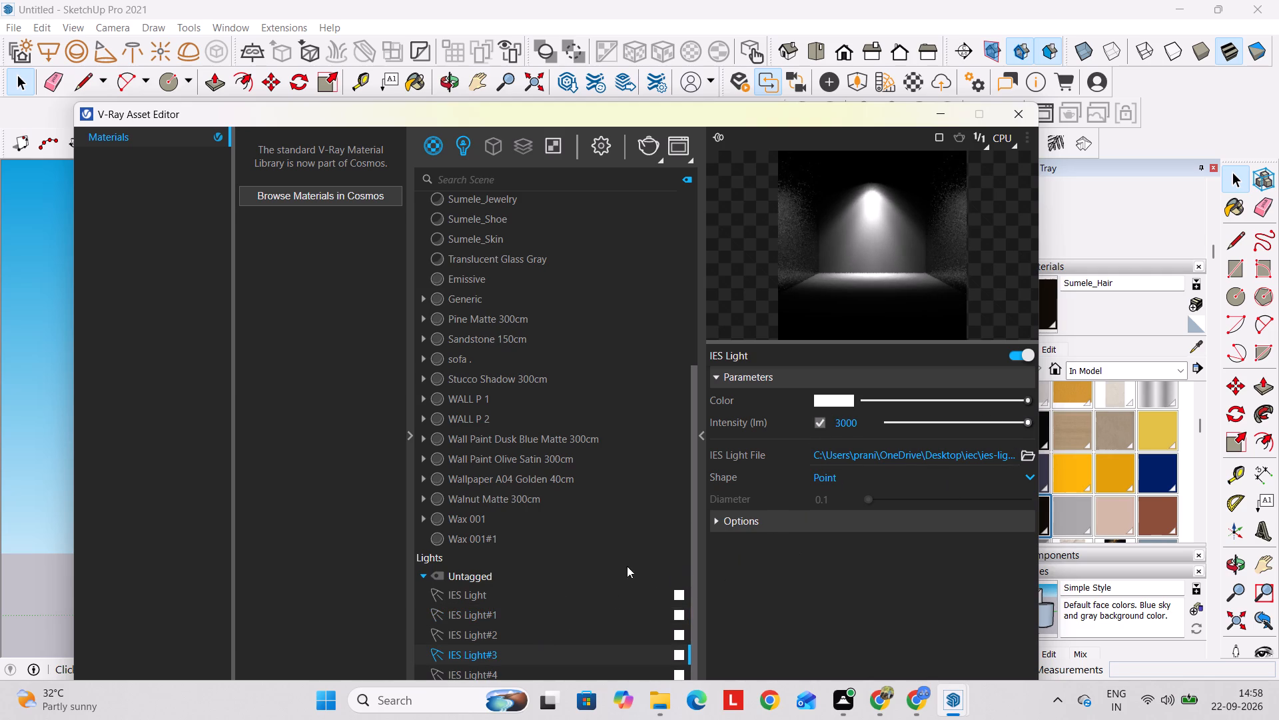
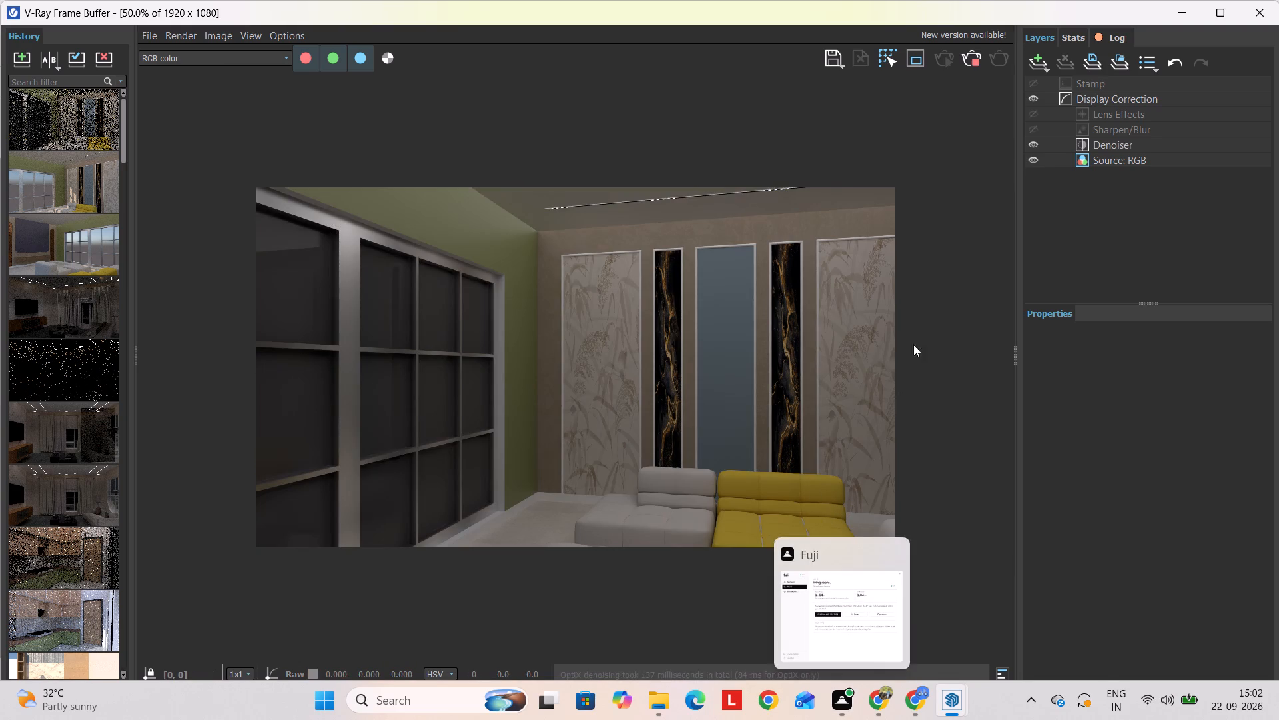
Stop the running V-Ray render and close the frame buffer.
left_click(975, 59)
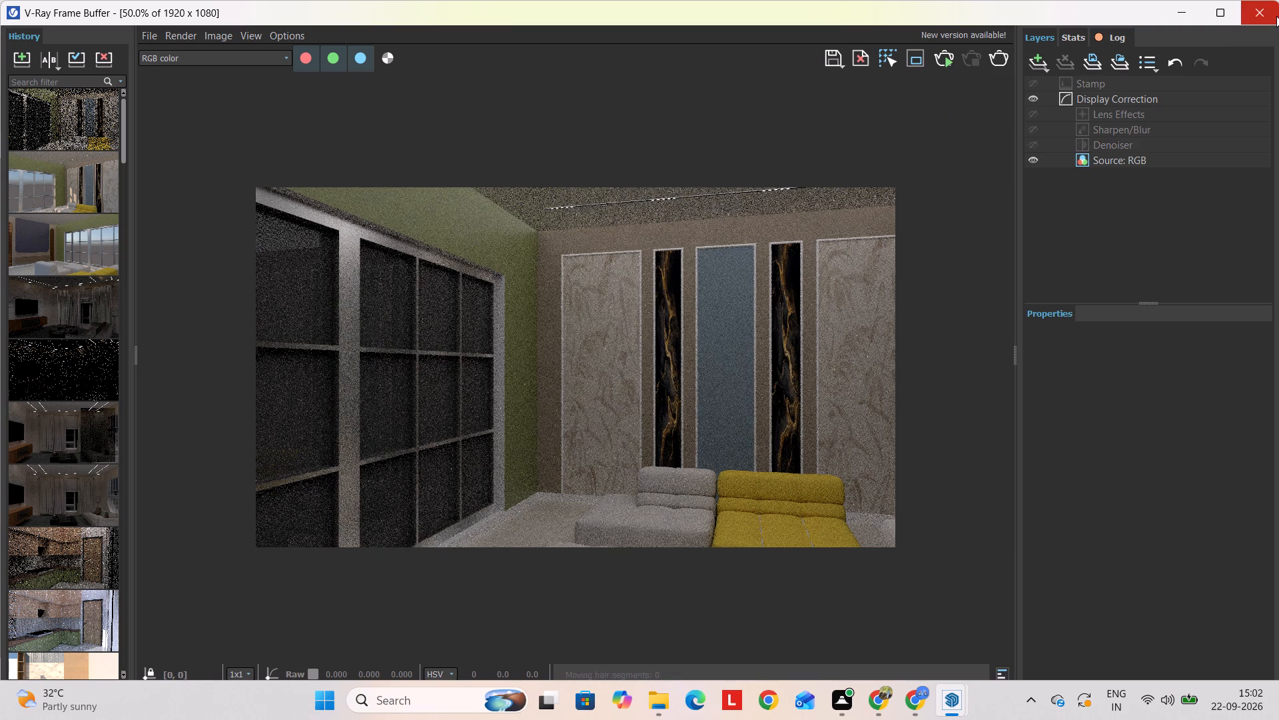
left_click(1276, 16)
Save the untitled model to the Desktop as LIVING ROOM.
middle_click_drag(746, 460, 641, 497)
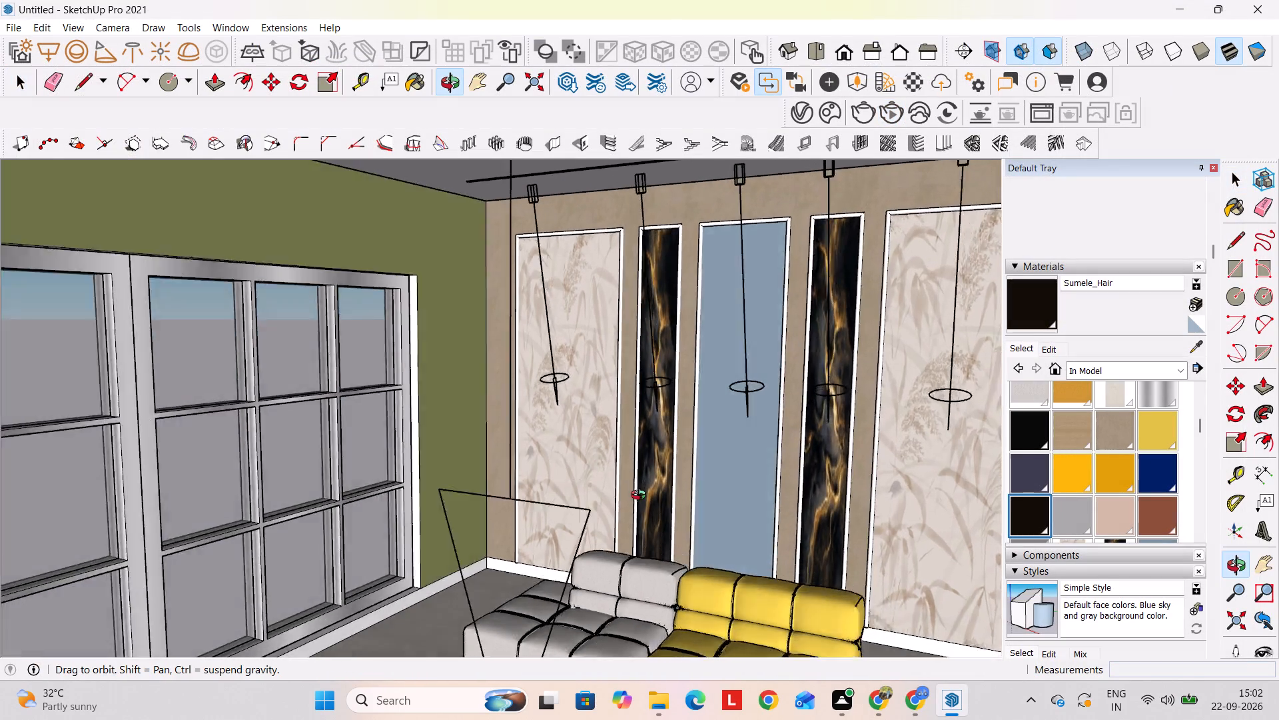
middle_click_drag(641, 497, 334, 477)
key("ctrl+s")
key("ctrl+s")
key("ctrl+s")
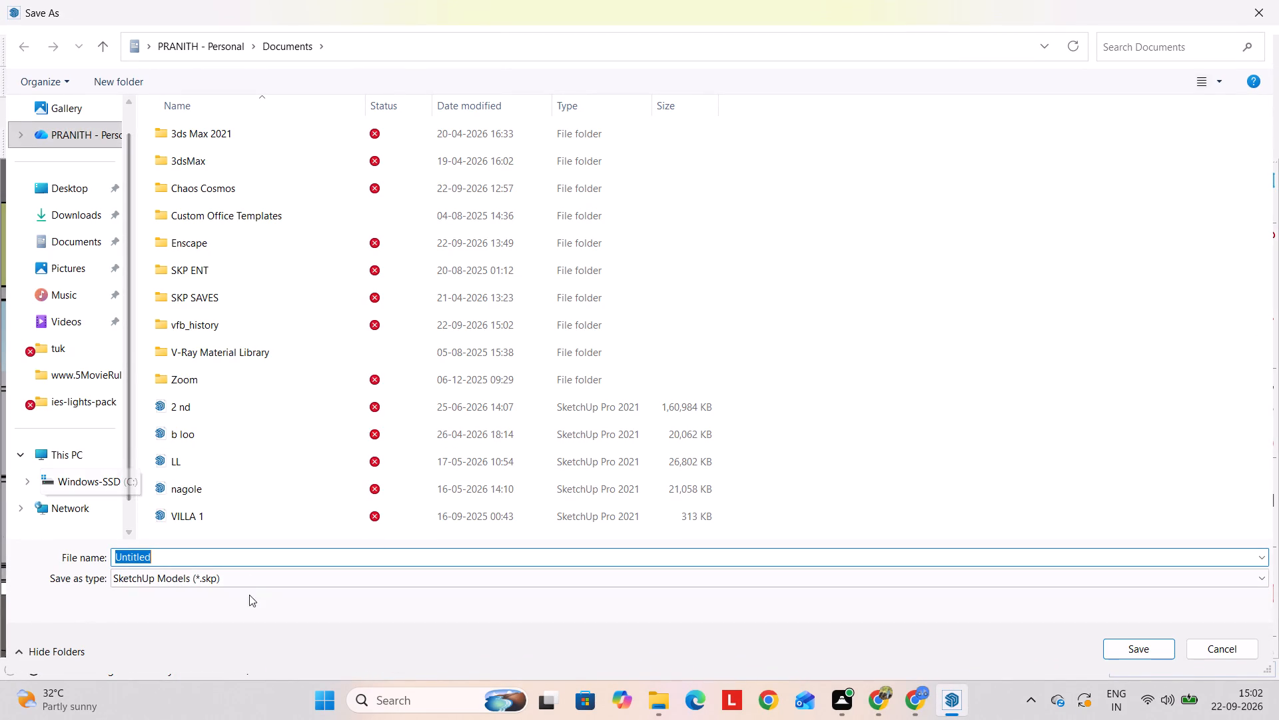
left_click(74, 183)
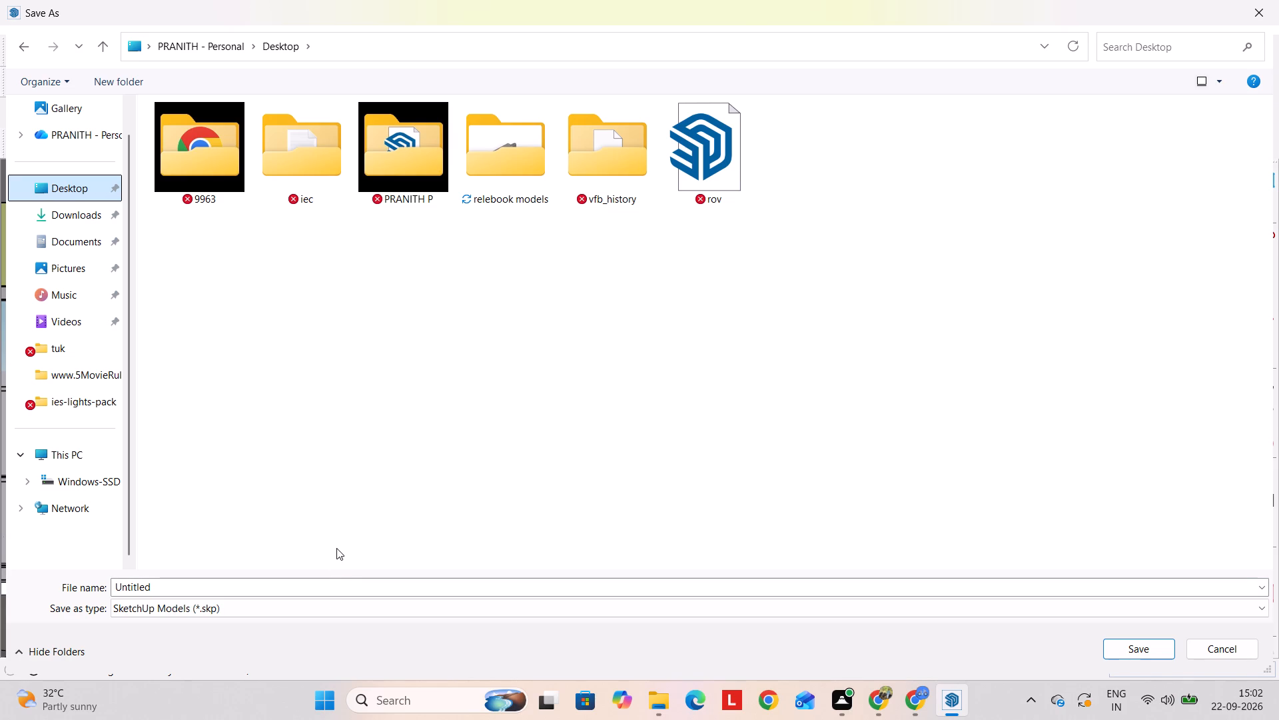
left_click(321, 587)
key("BackSpace")
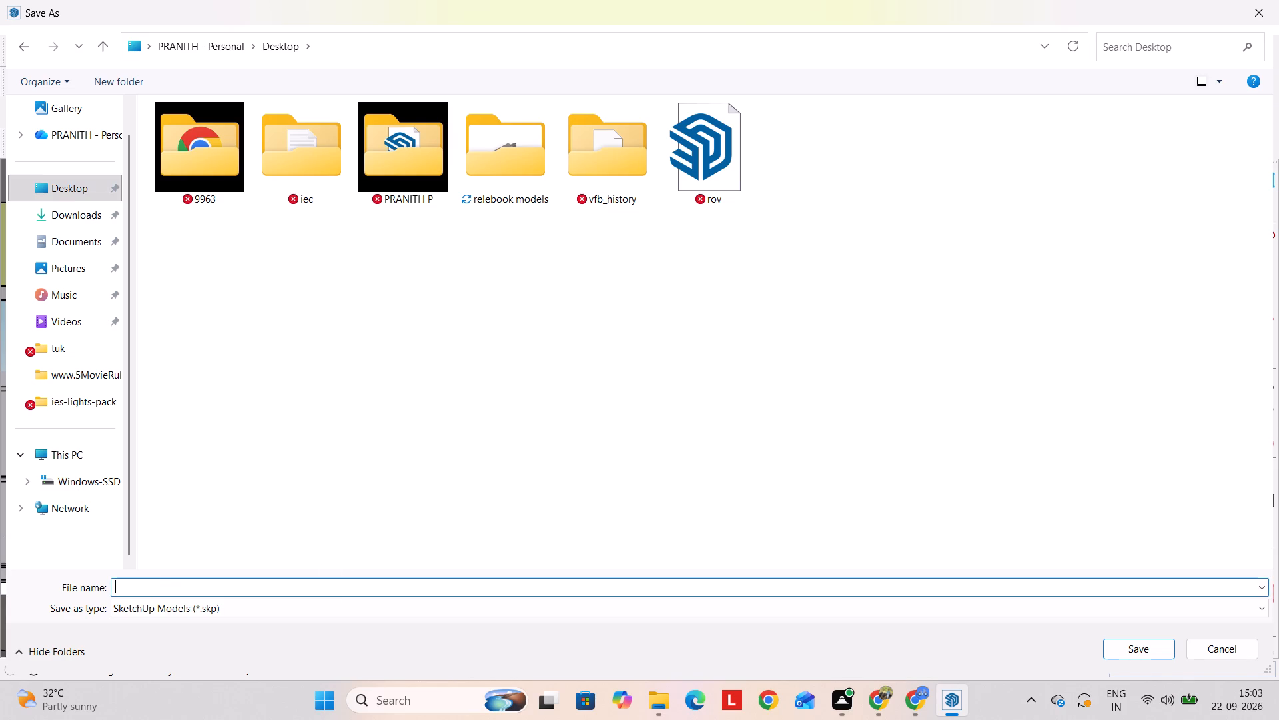
type("LIVINF")
key("space")
key("BackSpace")
key("BackSpace")
type("G")
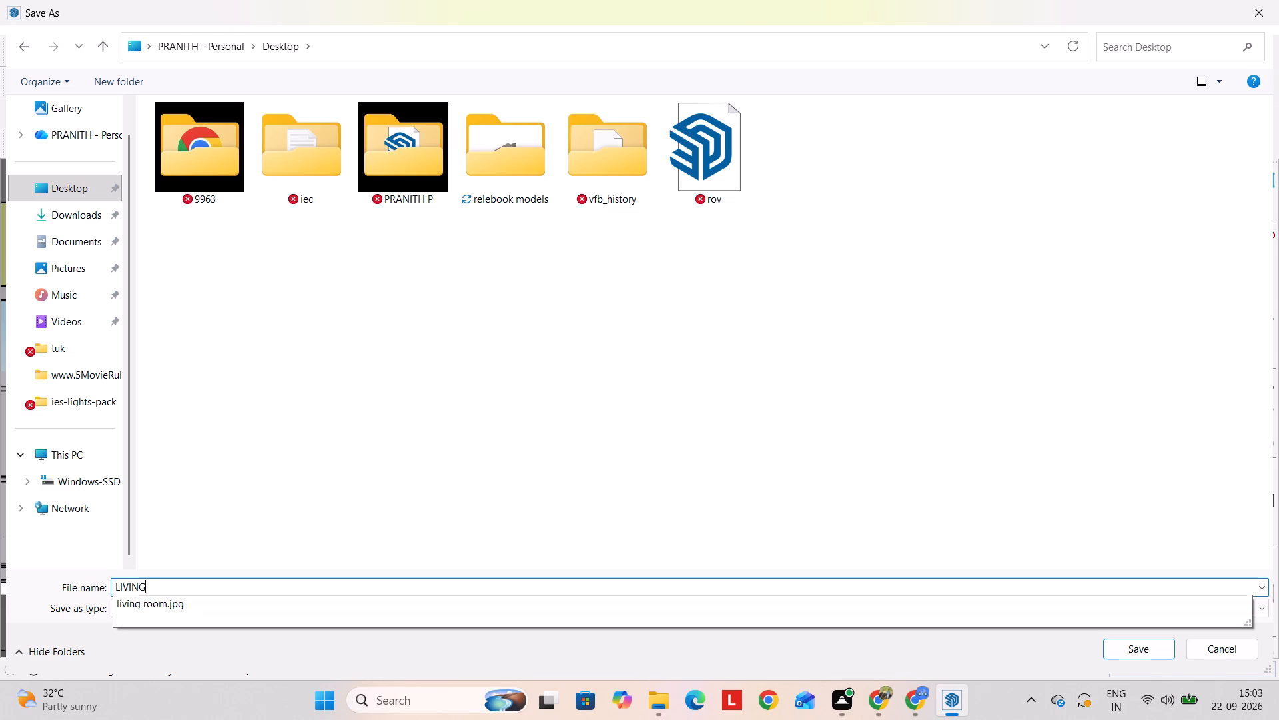
key("space")
type("ROOM")
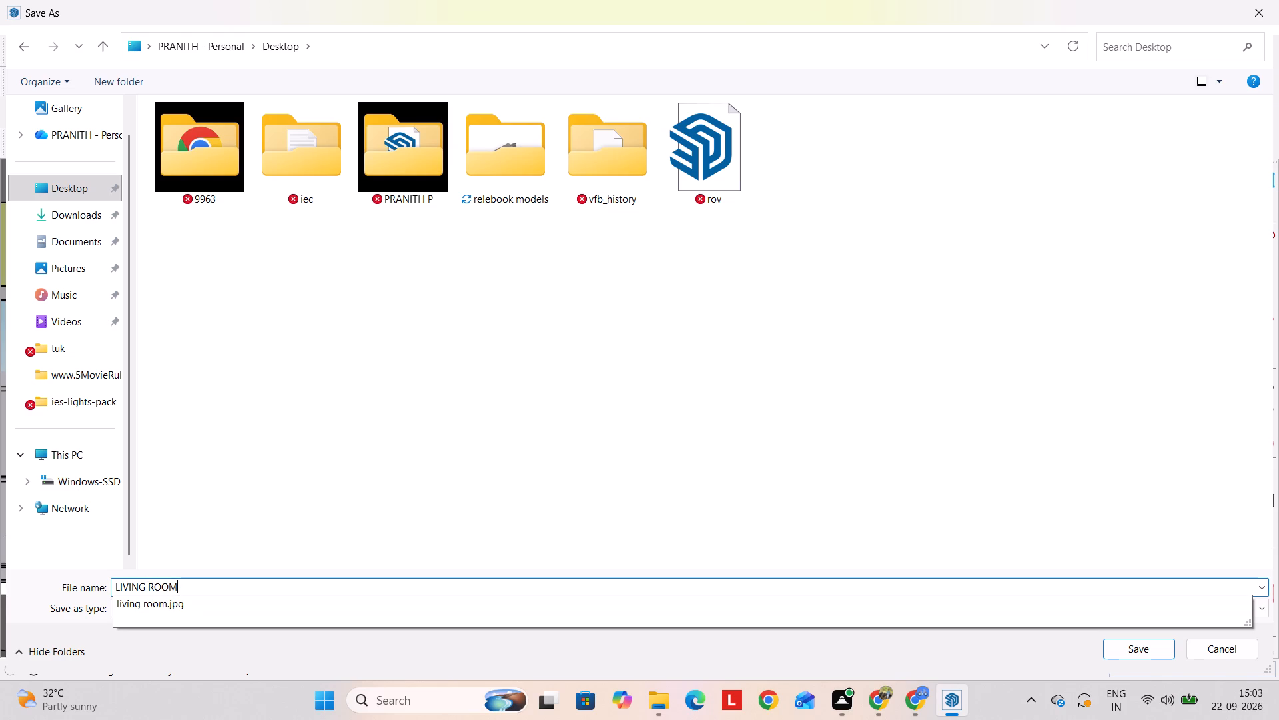
key("Return")
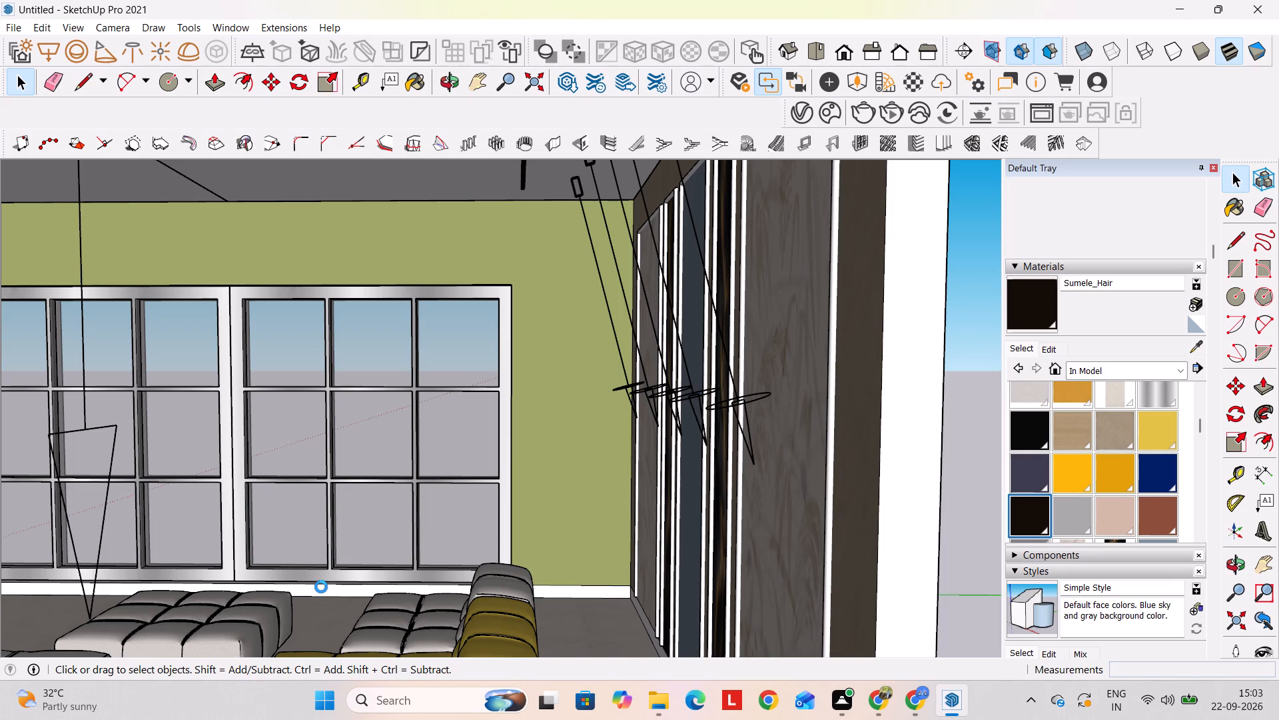
Import the Plant model from Downloads and place it on the floor at the TV wall's open end, before the arched niche.
scroll(468, 603, "down", 1)
scroll(600, 447, "down", 12)
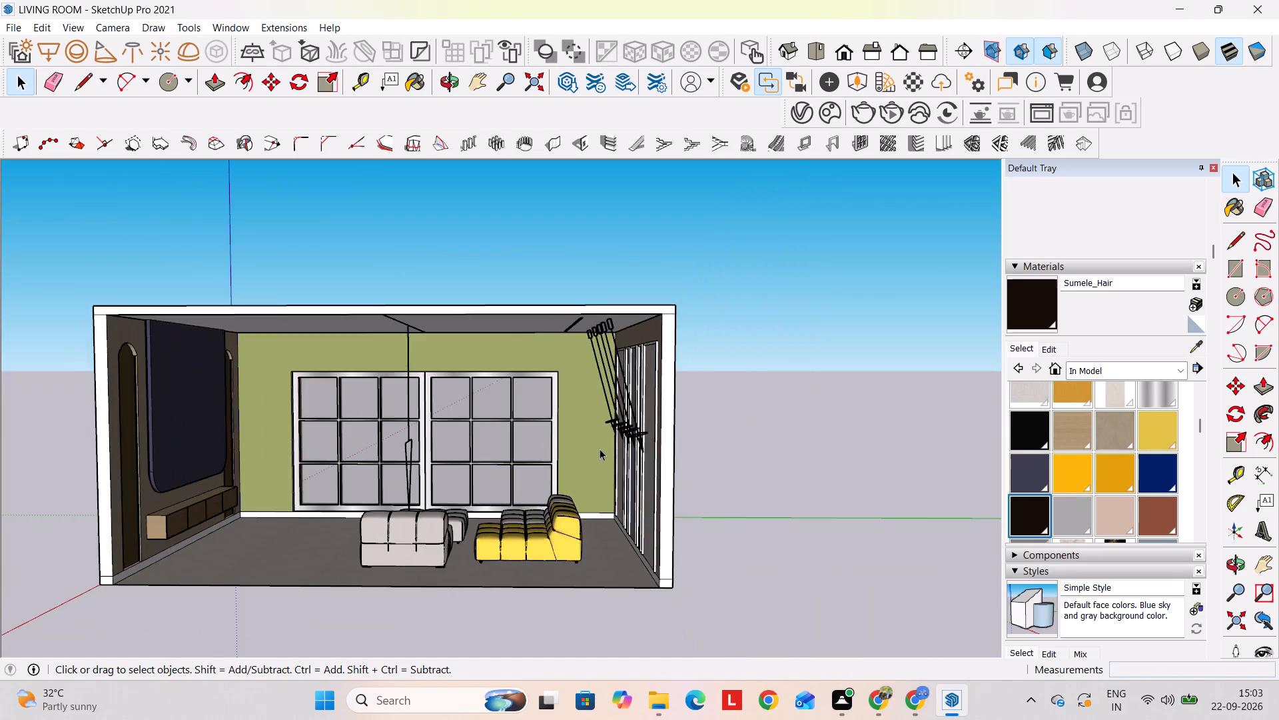
middle_click_drag(600, 449, 350, 460)
scroll(340, 462, "up", 4)
middle_click_drag(340, 462, 504, 466)
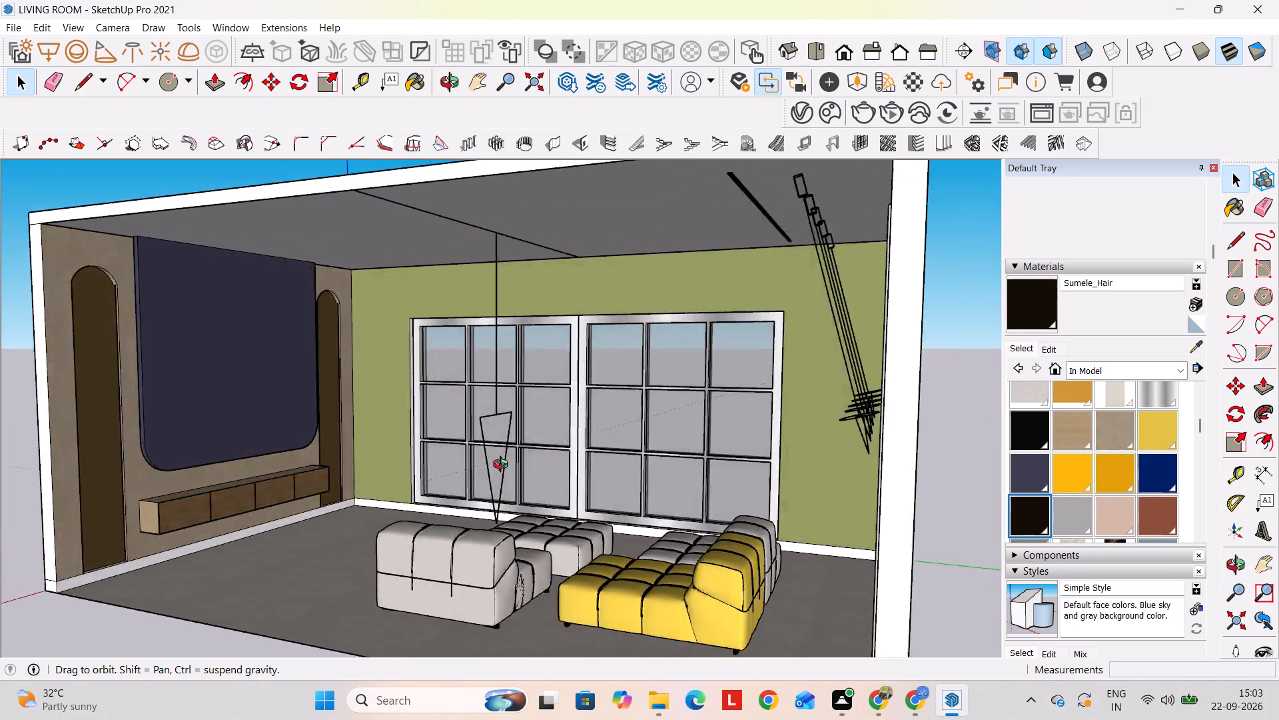
middle_click_drag(504, 466, 409, 458)
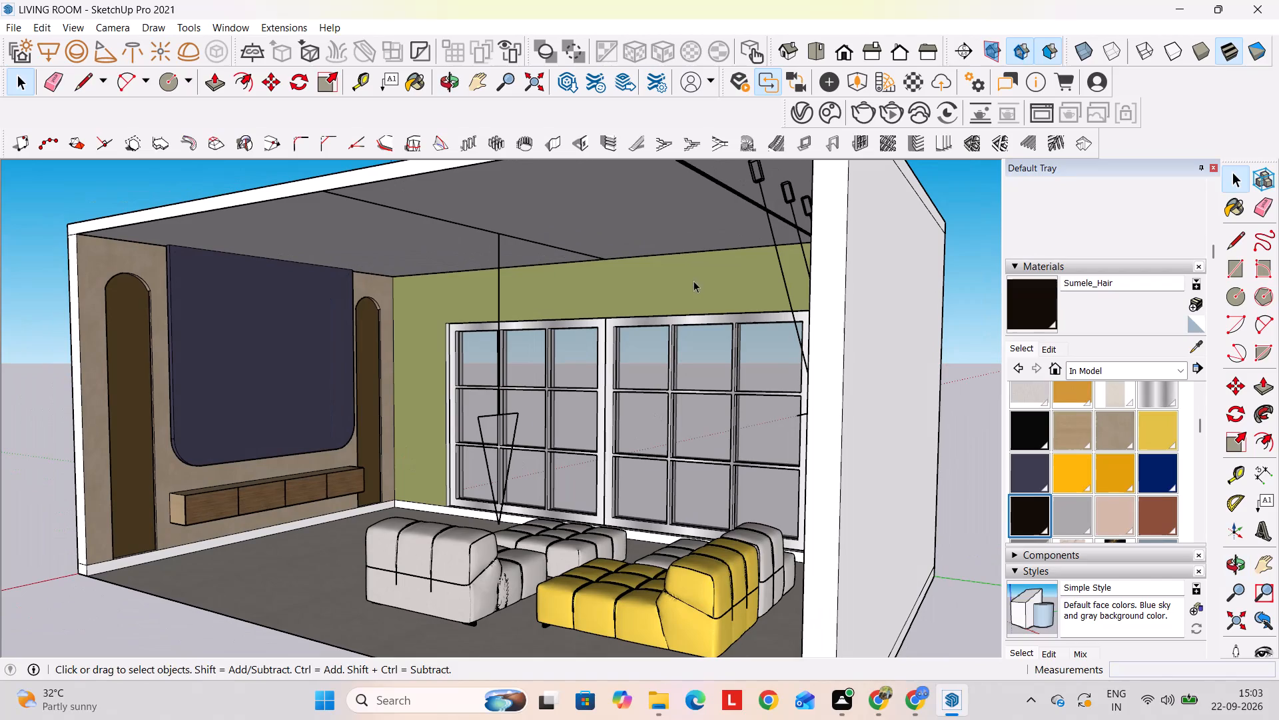
left_click(12, 27)
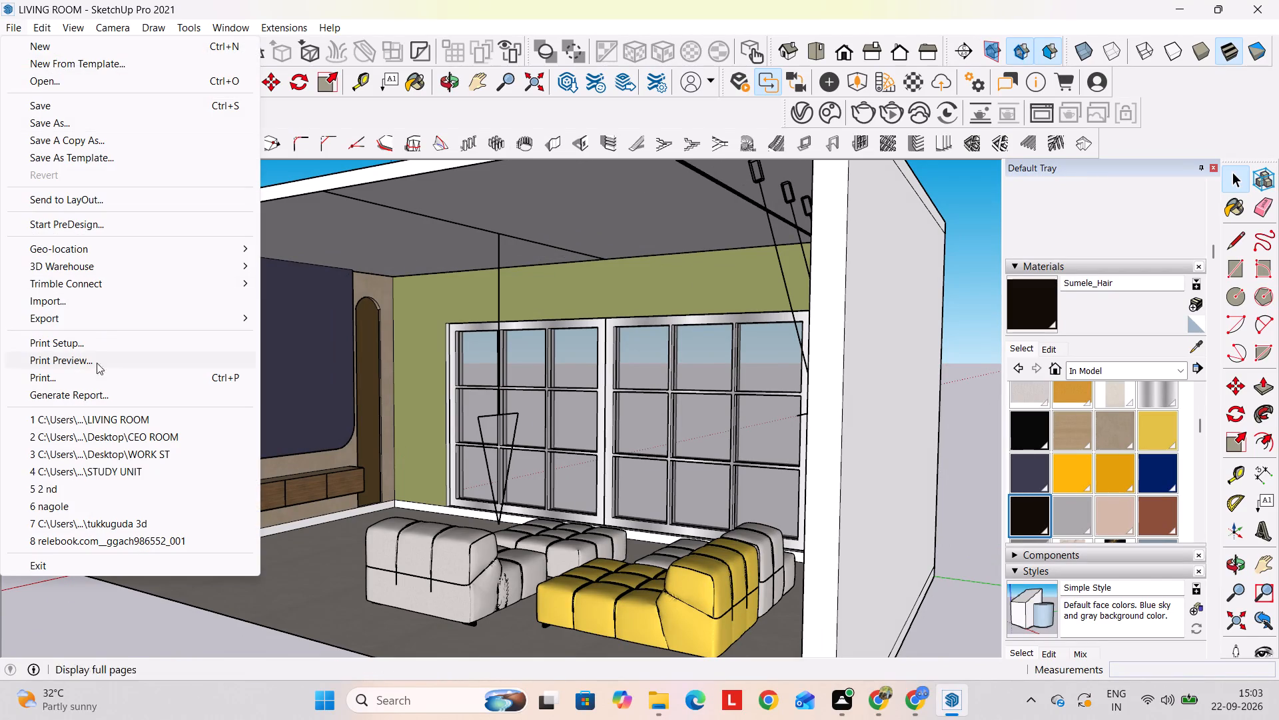
left_click(85, 303)
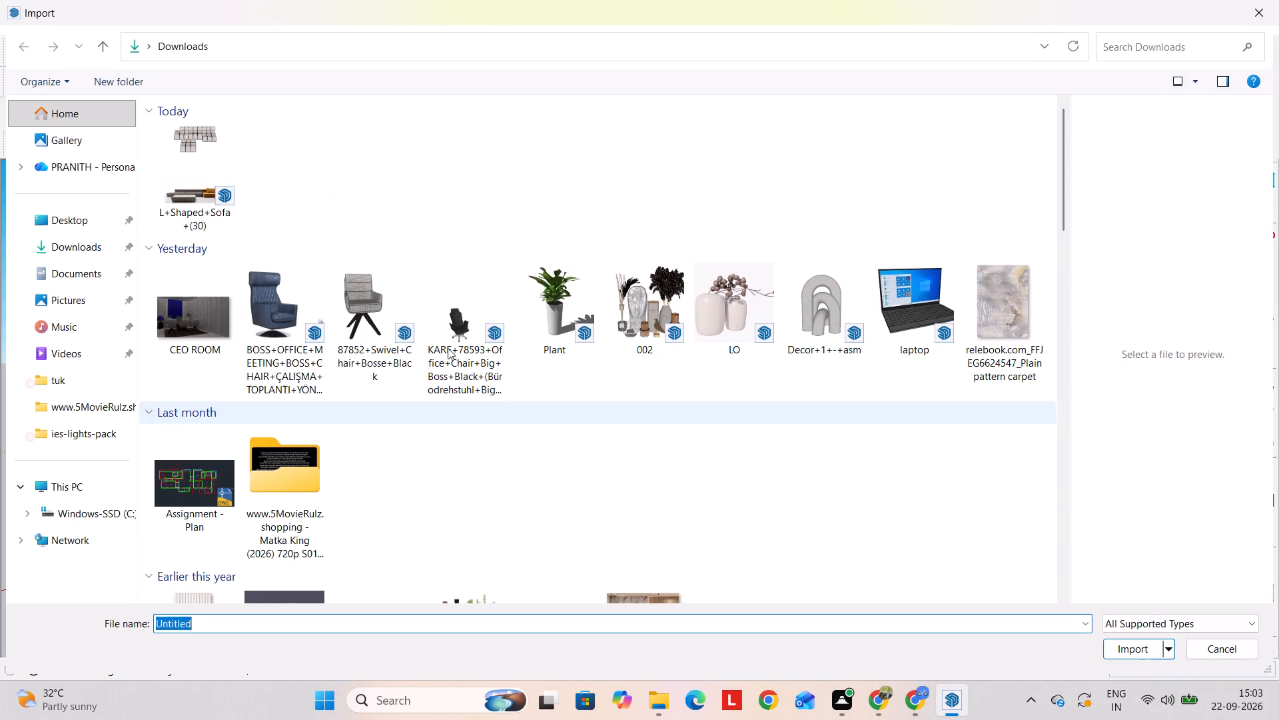
left_click(552, 309)
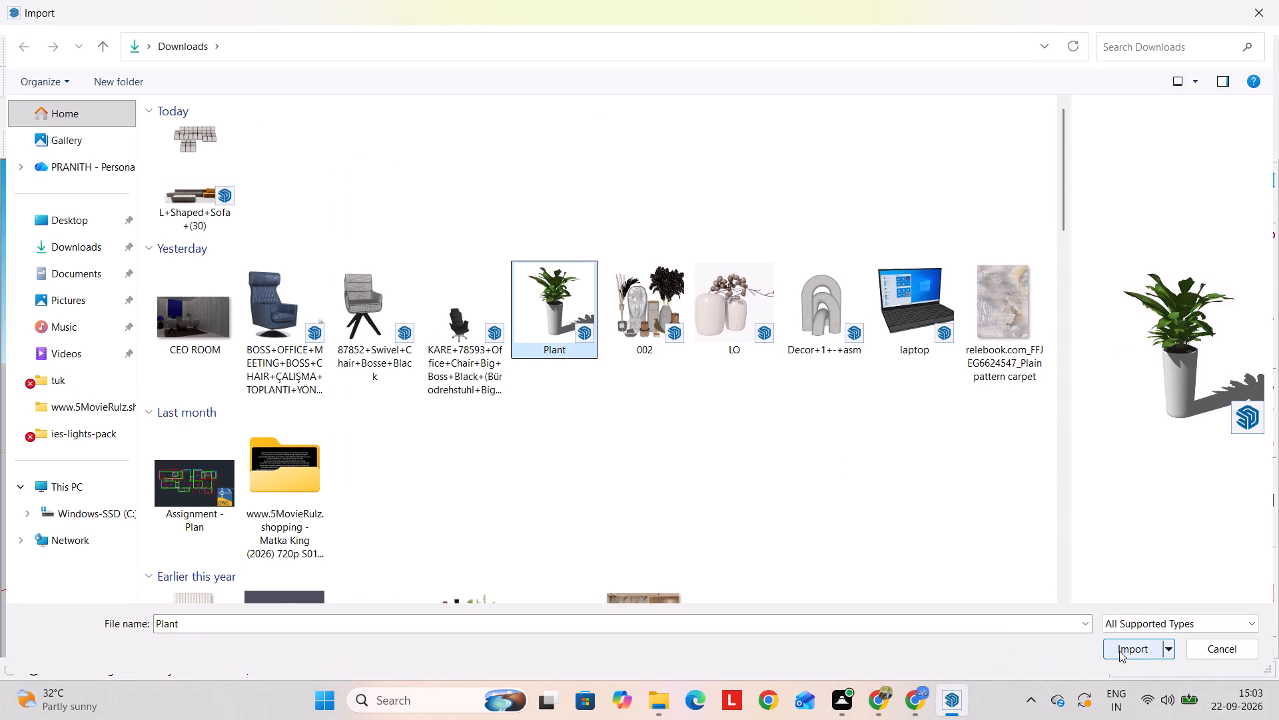
left_click(1119, 651)
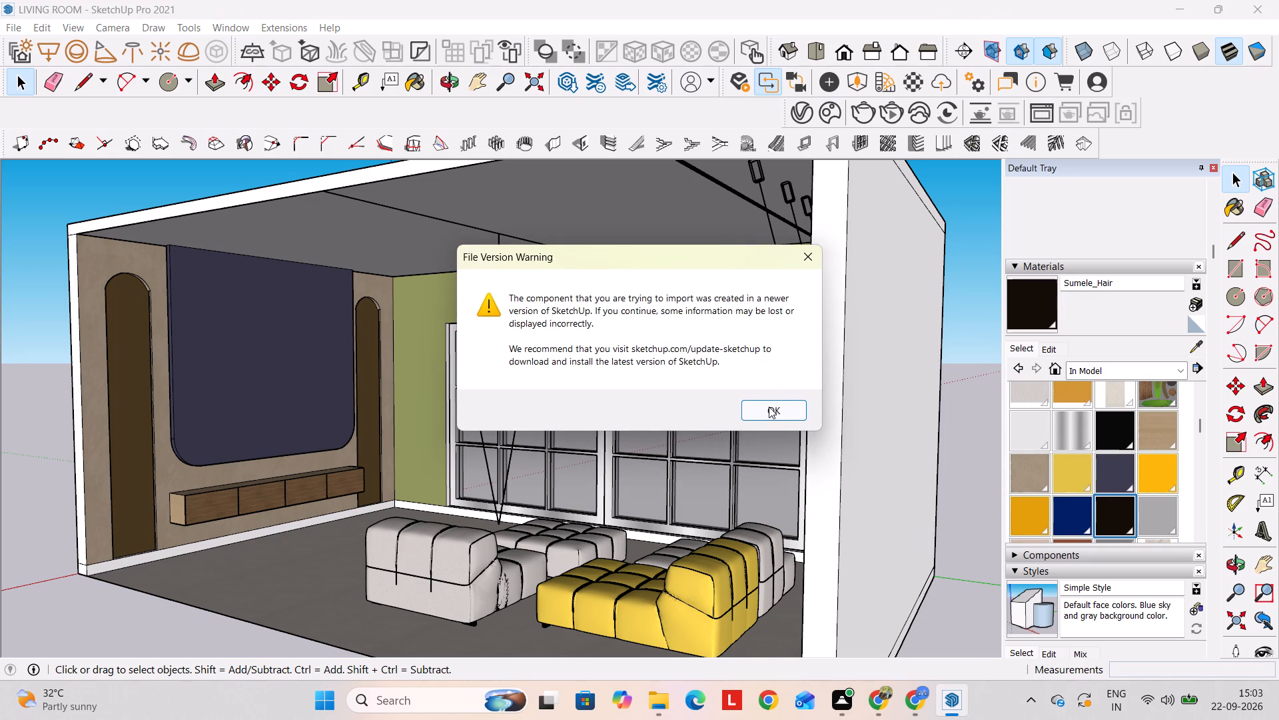
left_click(769, 407)
scroll(183, 591, "up", 5)
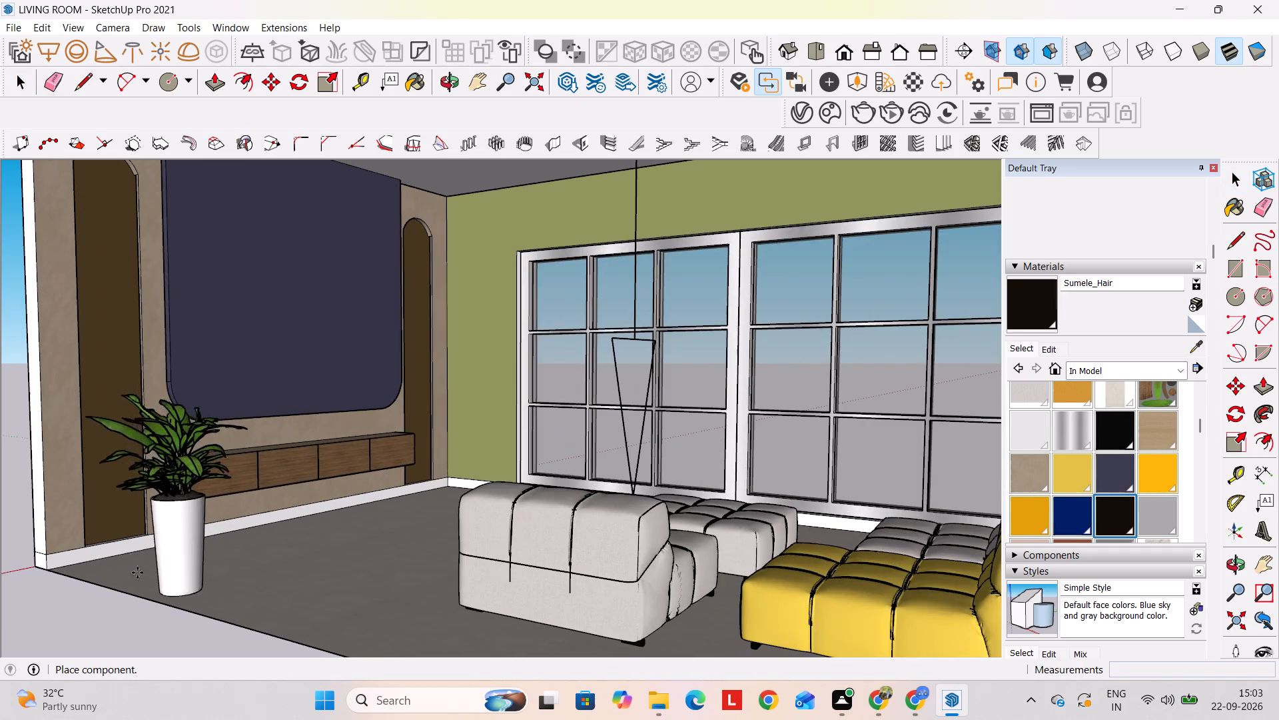
scroll(117, 563, "up", 5)
left_click(139, 565)
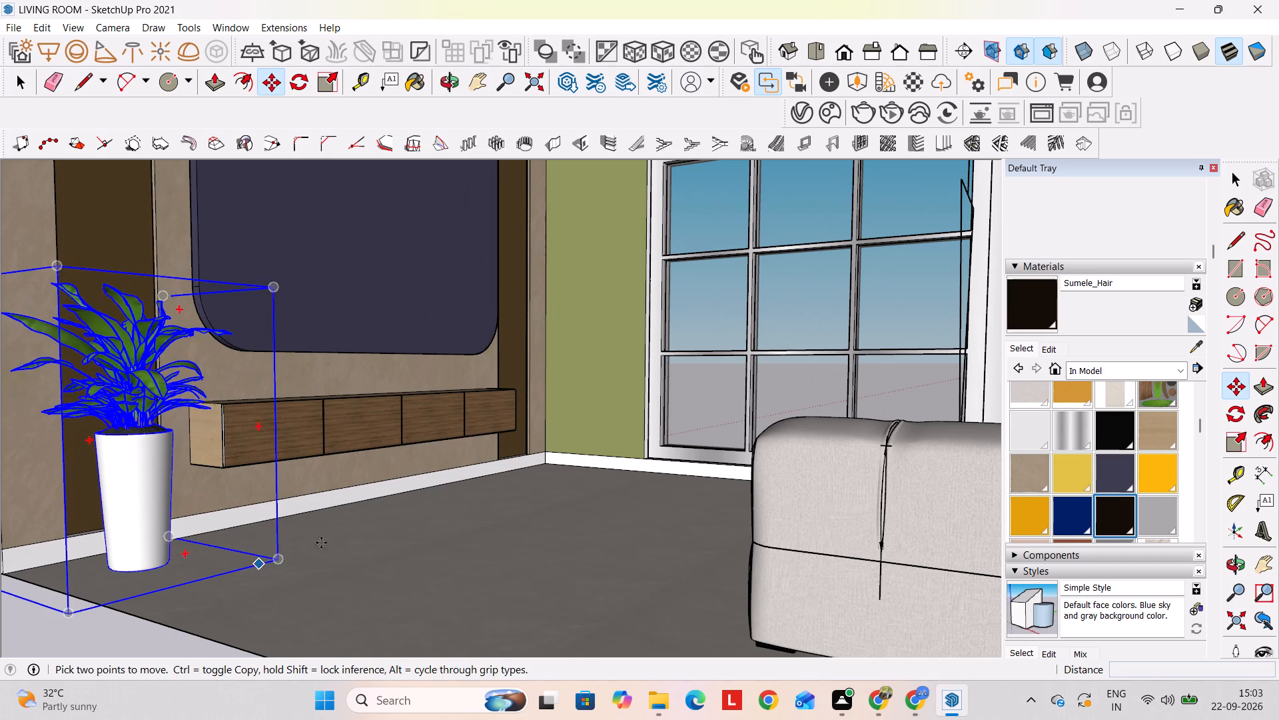
Copy the potted plant about 11' 5" along the TV wall to the niche beside the windows.
left_click(274, 563)
scroll(481, 499, "down", 2)
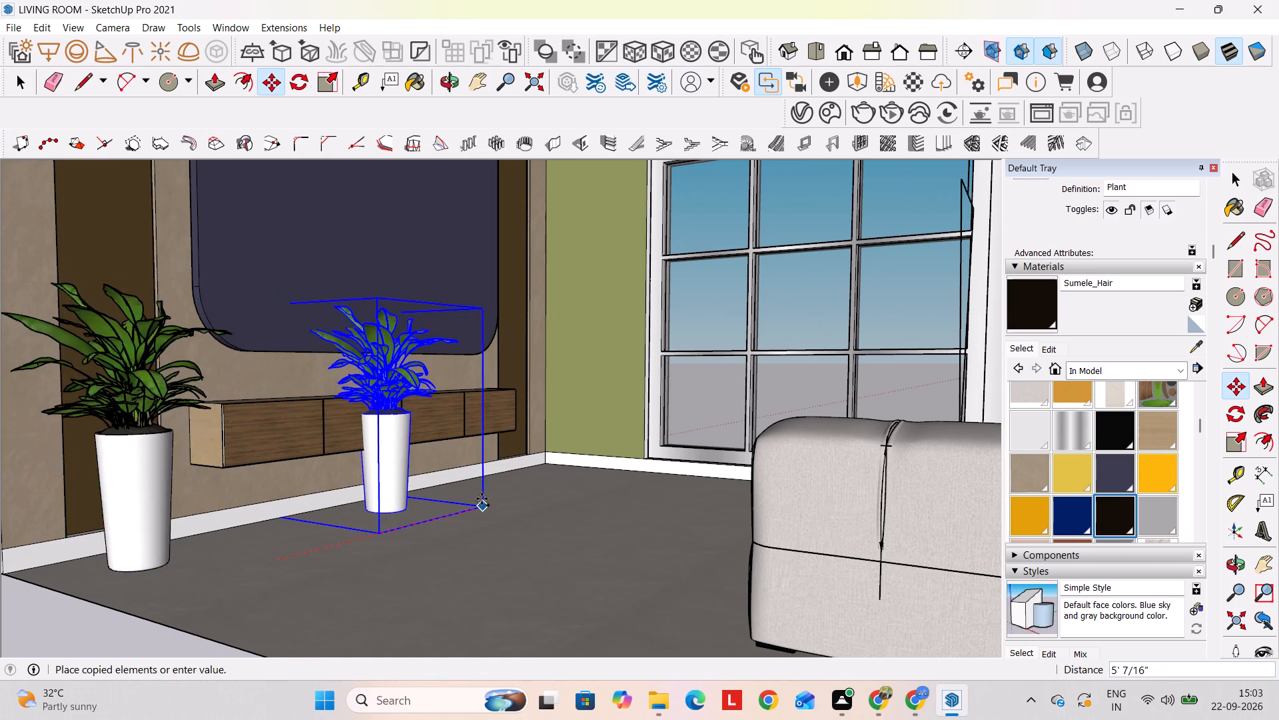
middle_click_drag(569, 469, 320, 562)
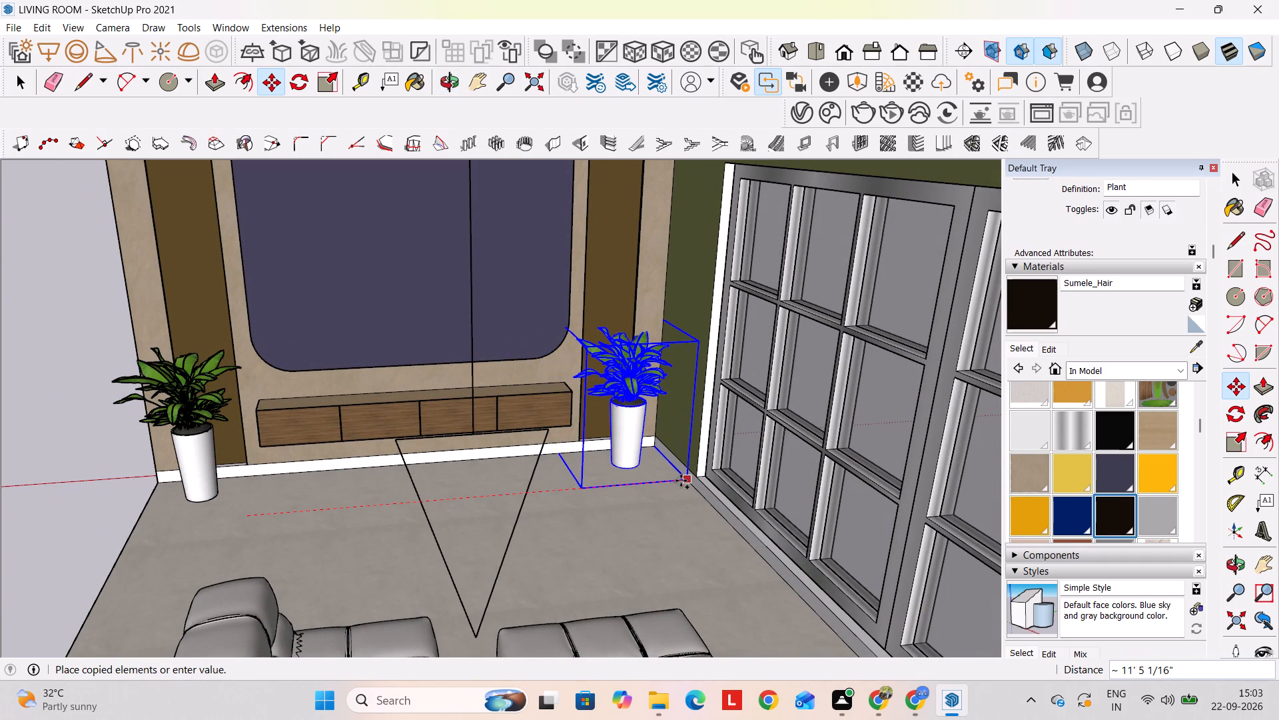
left_click(681, 481)
key("space")
left_click(82, 423)
Examine the whole room from outside, including the ceiling slab, furniture and both plants.
scroll(483, 515, "down", 3)
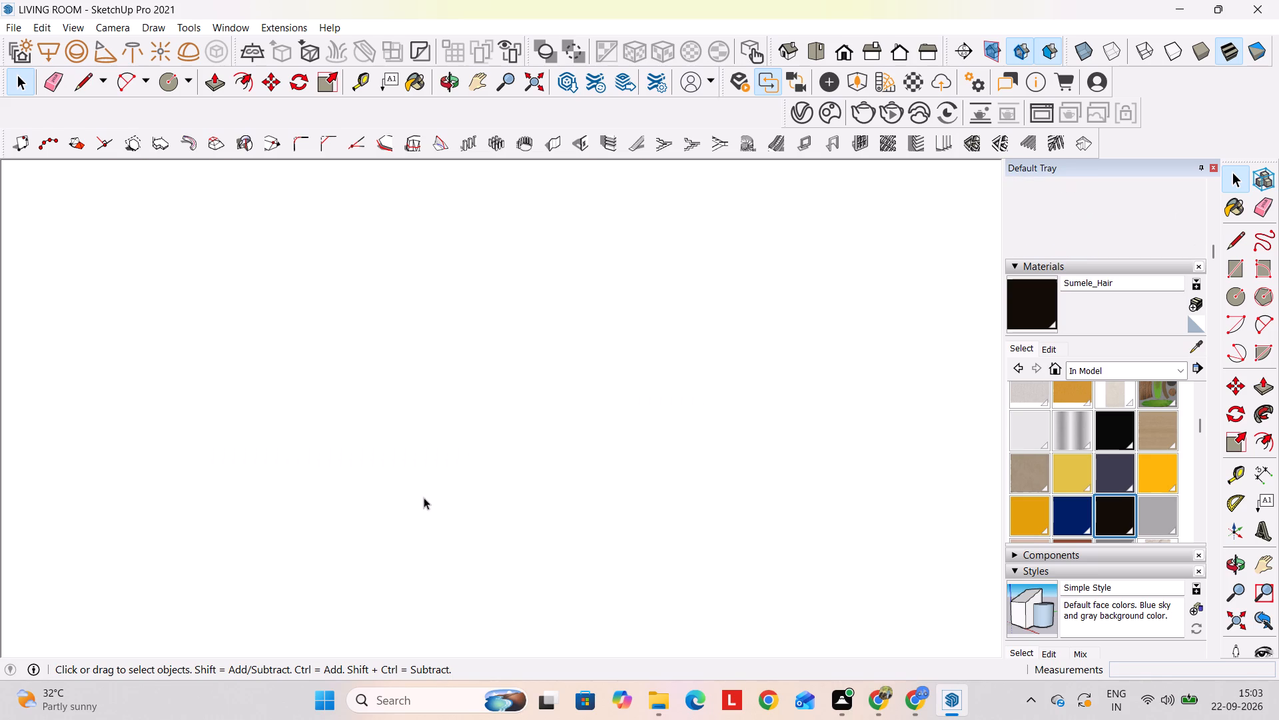
middle_click_drag(298, 474, 893, 509, "shift")
middle_click_drag(266, 493, 749, 486)
scroll(585, 512, "down", 2)
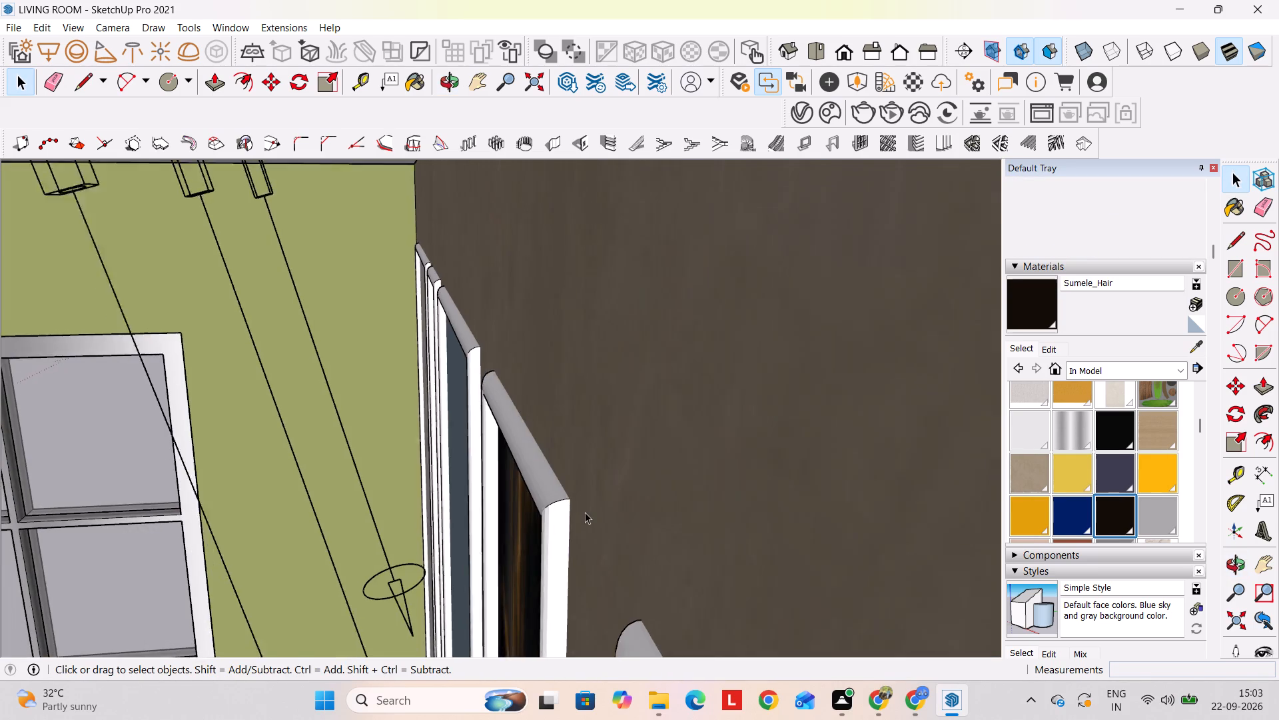
scroll(585, 512, "down", 2)
scroll(552, 508, "down", 20)
scroll(552, 508, "down", 14)
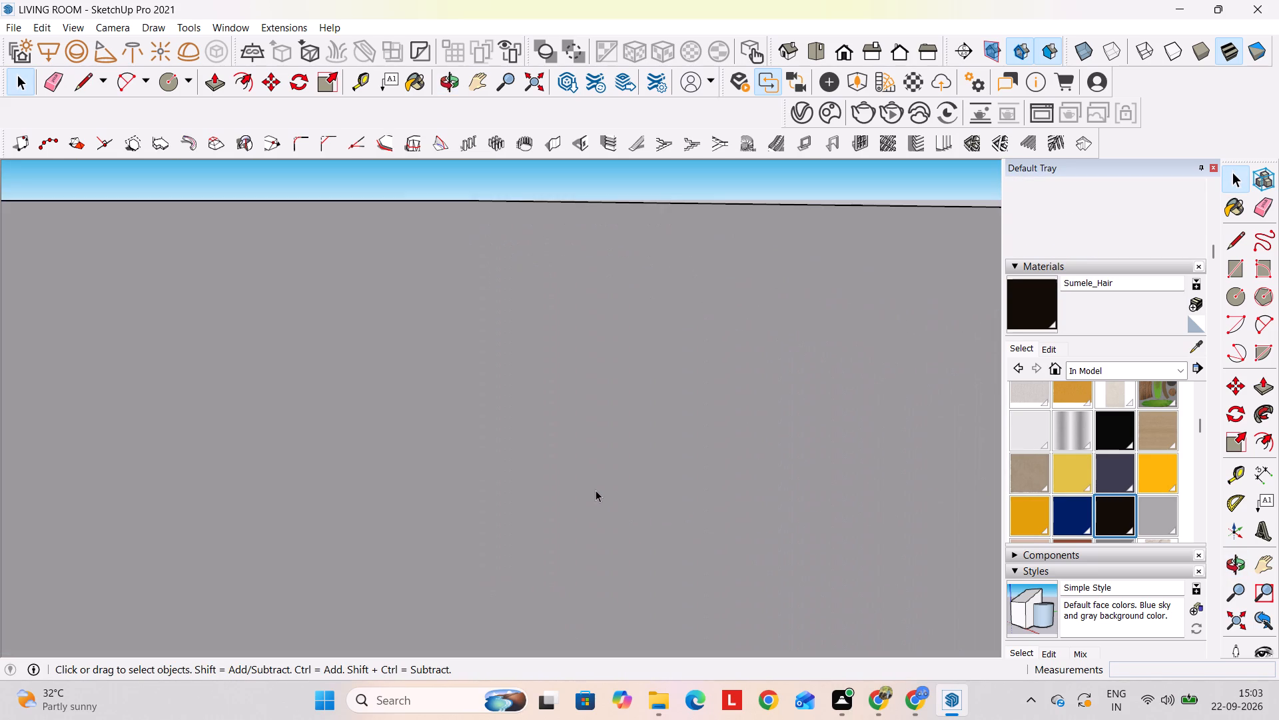
scroll(596, 490, "down", 11)
left_click(814, 211)
scroll(766, 338, "down", 5)
middle_click_drag(714, 495, 715, 481, "shift")
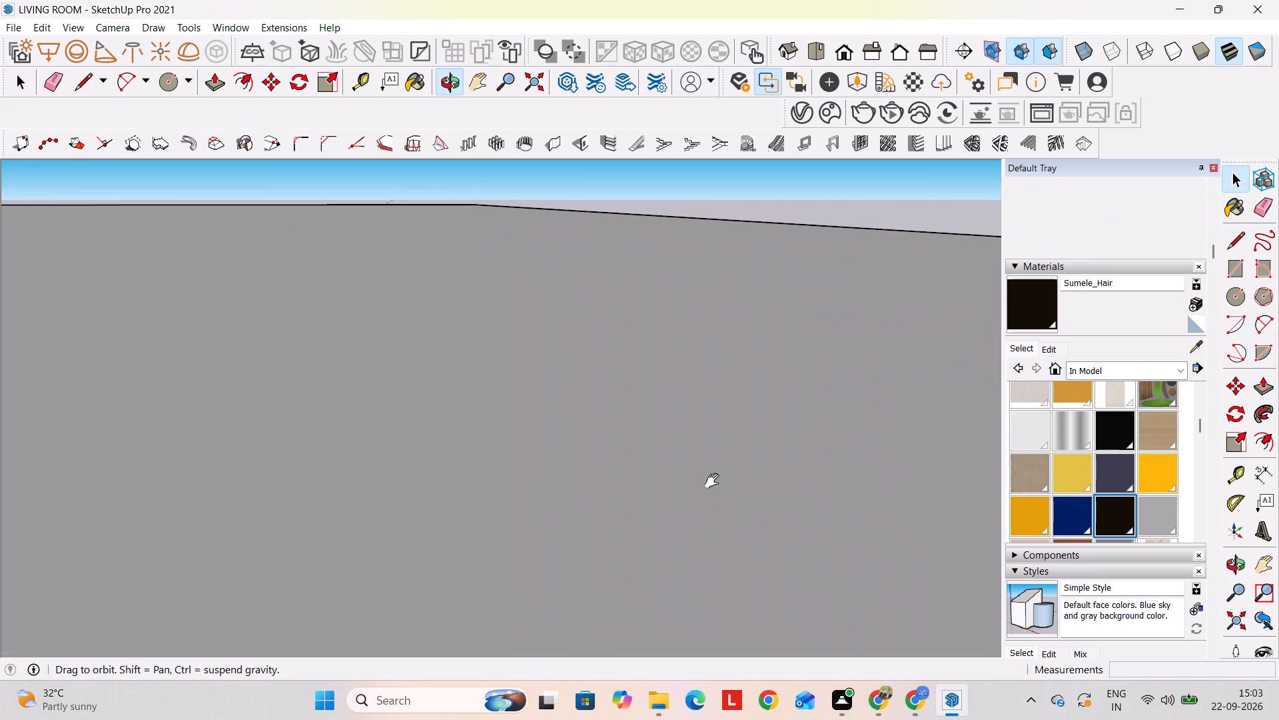
middle_click_drag(715, 481, 743, 81, "shift")
middle_click_drag(699, 401, 860, 71, "shift")
scroll(655, 431, "down", 15)
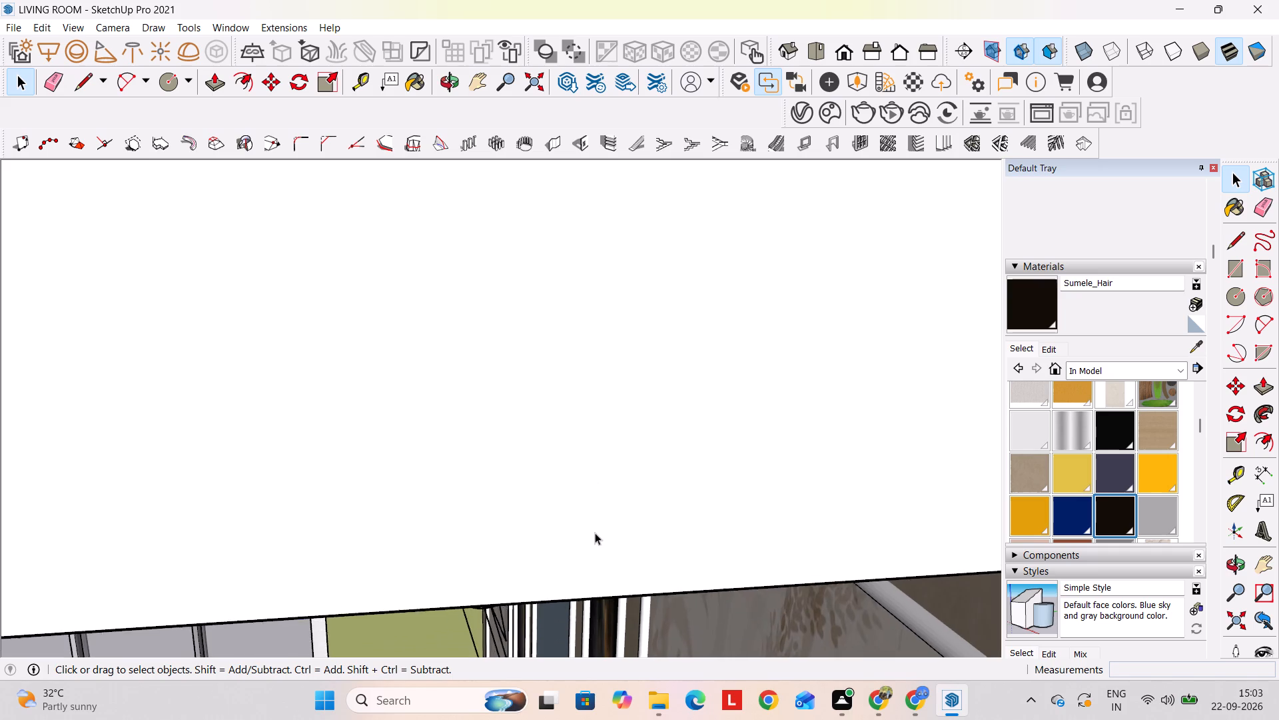
scroll(595, 533, "down", 20)
scroll(595, 533, "down", 11)
middle_click_drag(612, 559, 651, 444)
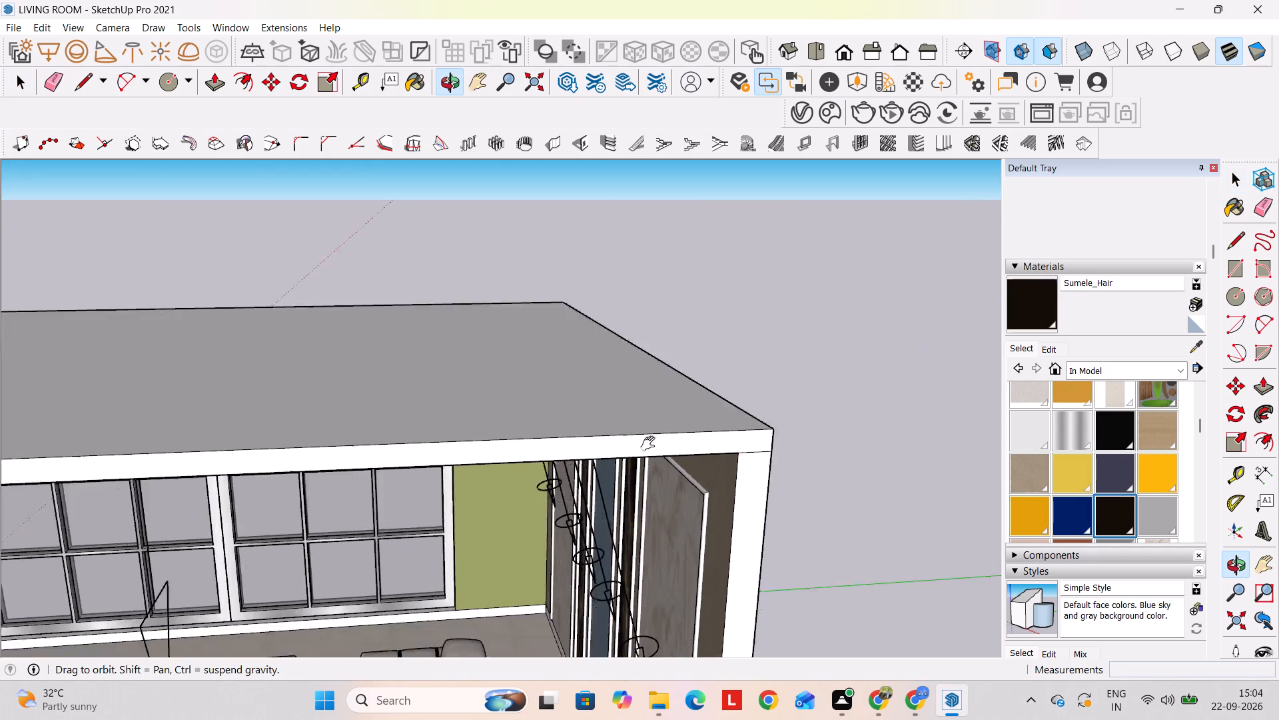
middle_click_drag(651, 444, 803, 216)
scroll(616, 478, "down", 8)
middle_click_drag(364, 523, 435, 497)
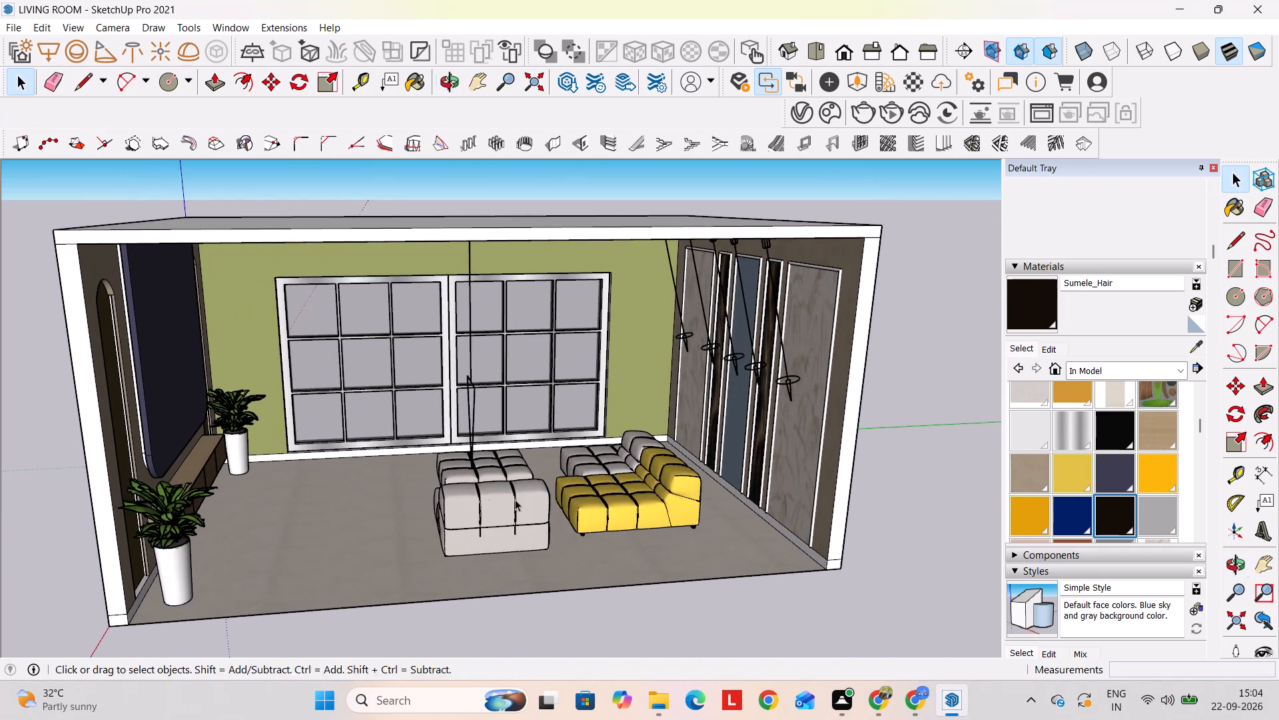
middle_click_drag(515, 499, 333, 487)
middle_click_drag(336, 475, 422, 565, "shift")
Move the potted plant at the TV wall's open end about 2" along the wall, toward the floating cabinet.
scroll(319, 568, "up", 3)
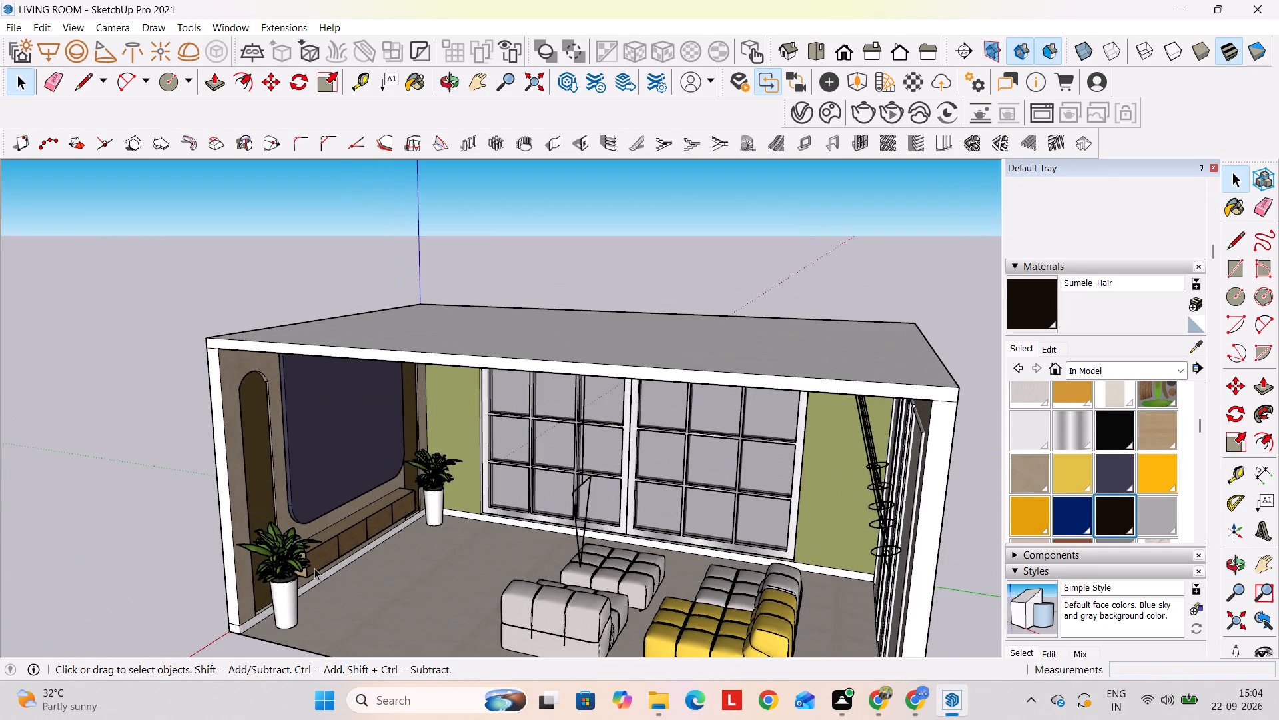
scroll(314, 568, "up", 3)
middle_click_drag(324, 571, 141, 579)
scroll(167, 546, "up", 4)
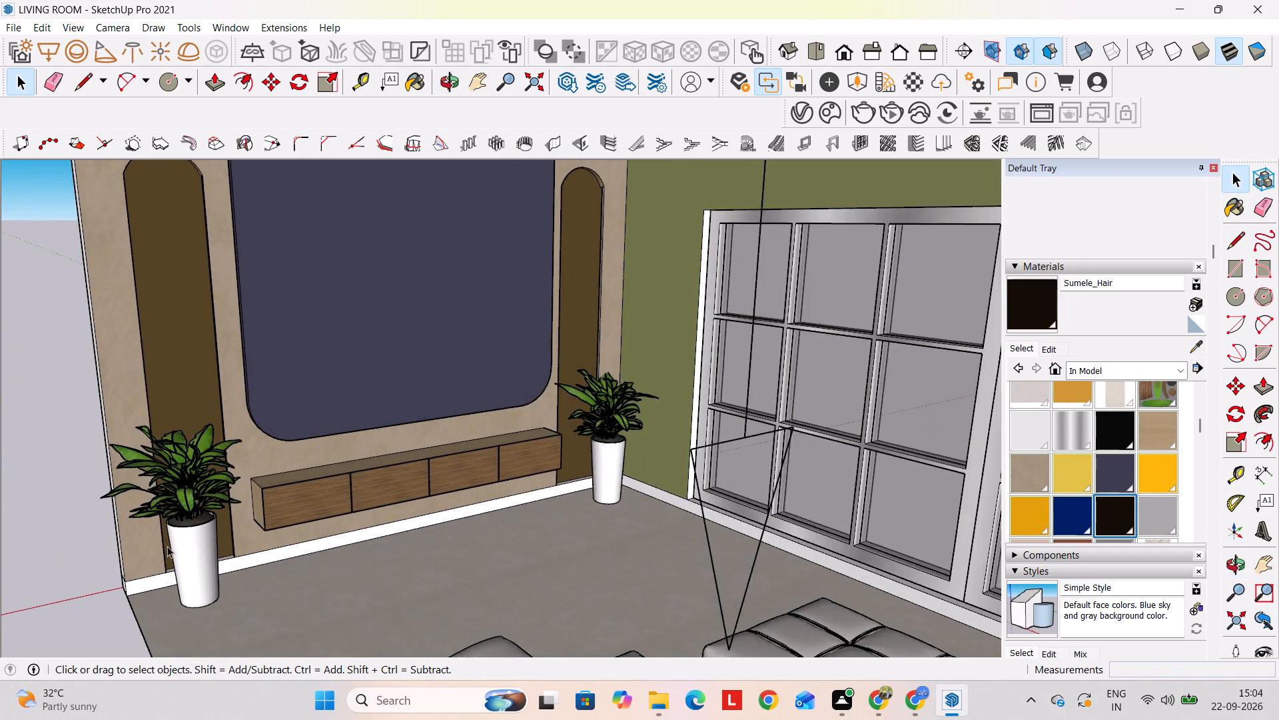
scroll(167, 546, "up", 1)
left_click(213, 569)
key("m")
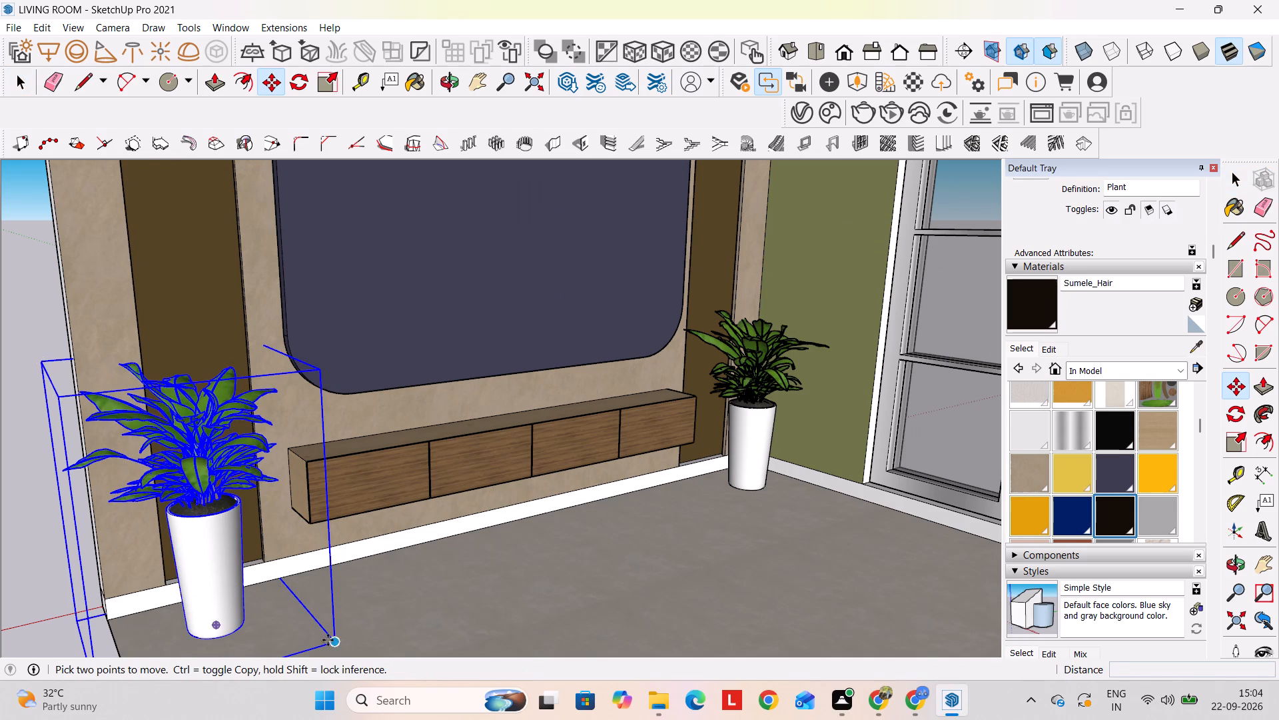
left_click(335, 639)
left_click(346, 635)
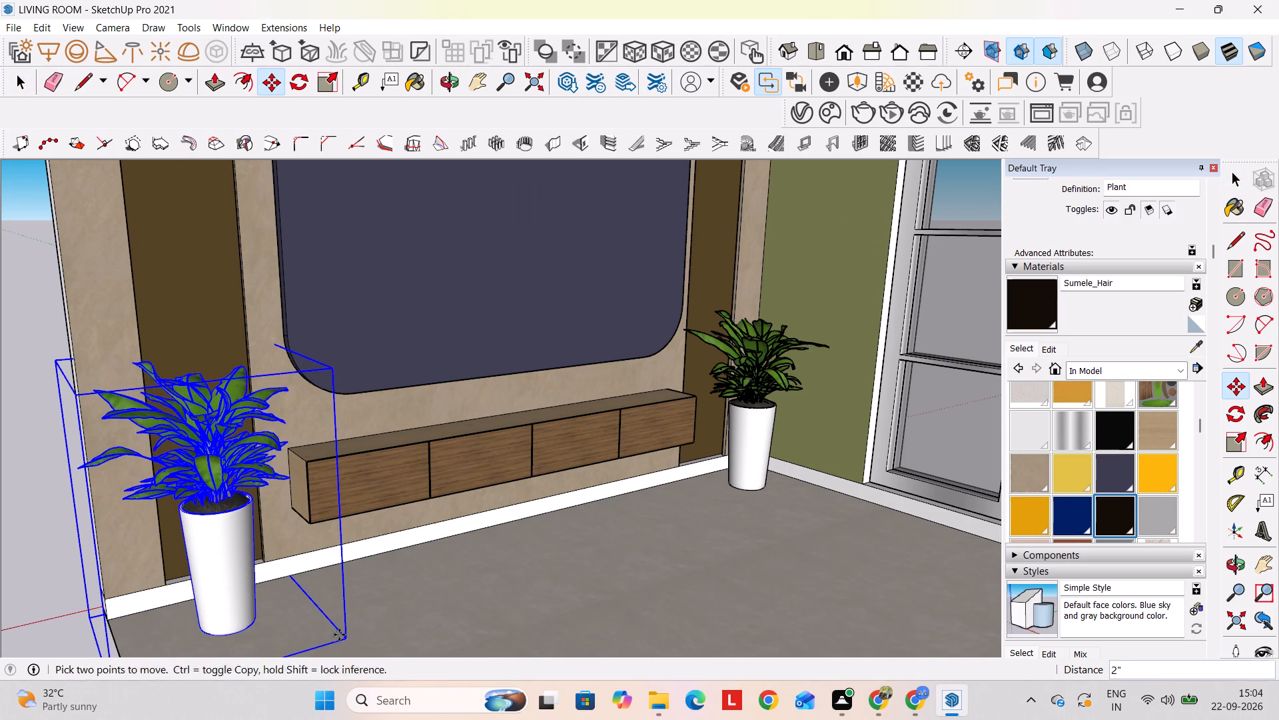
key("space")
left_click(51, 533)
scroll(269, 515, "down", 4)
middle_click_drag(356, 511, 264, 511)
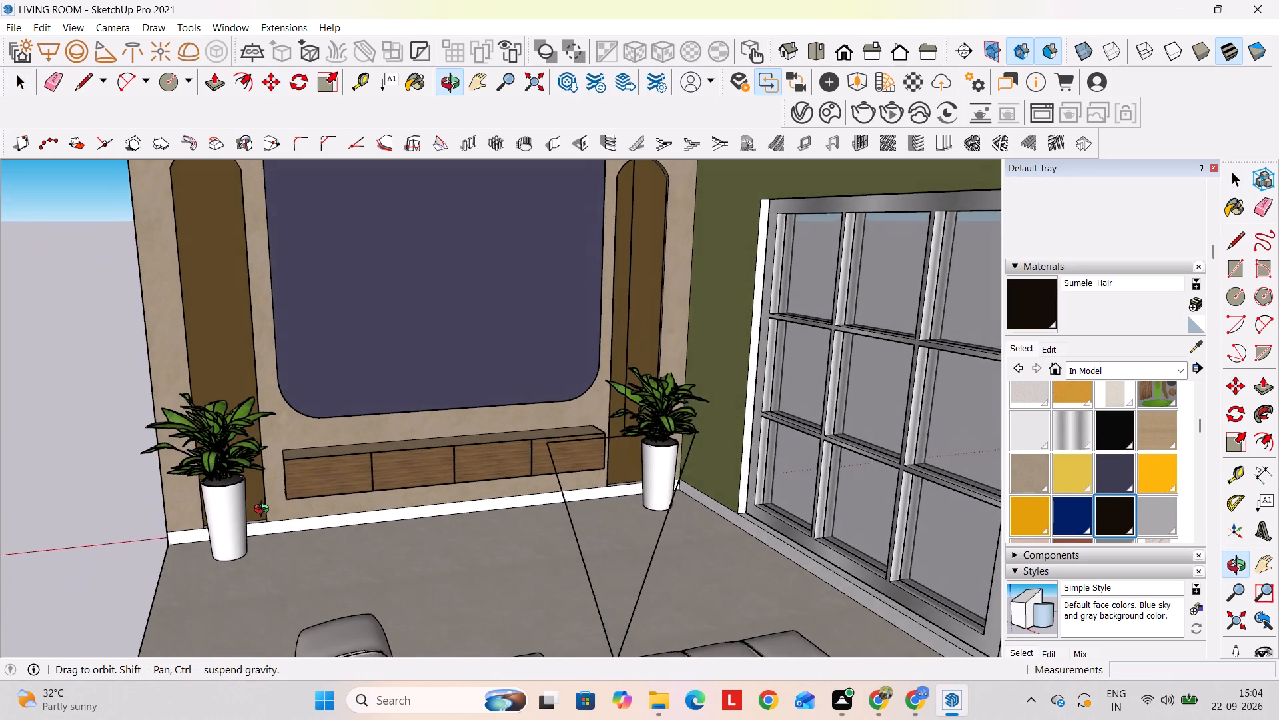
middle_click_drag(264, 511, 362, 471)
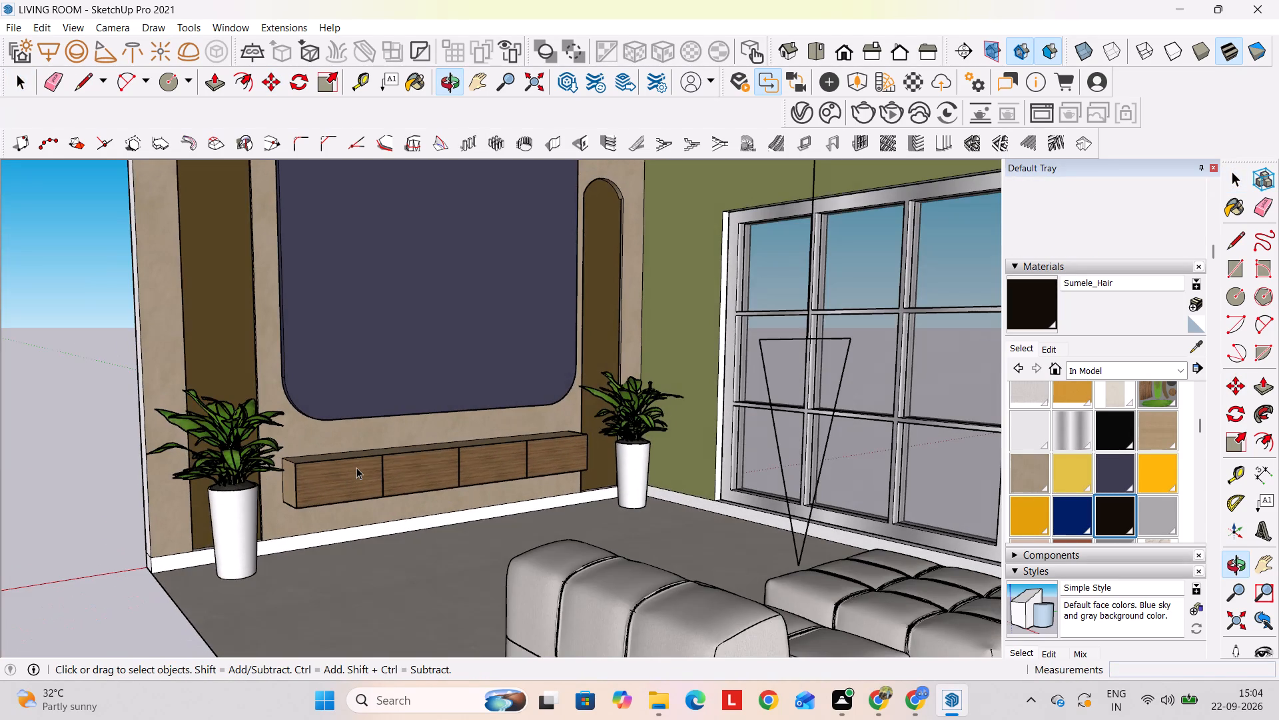
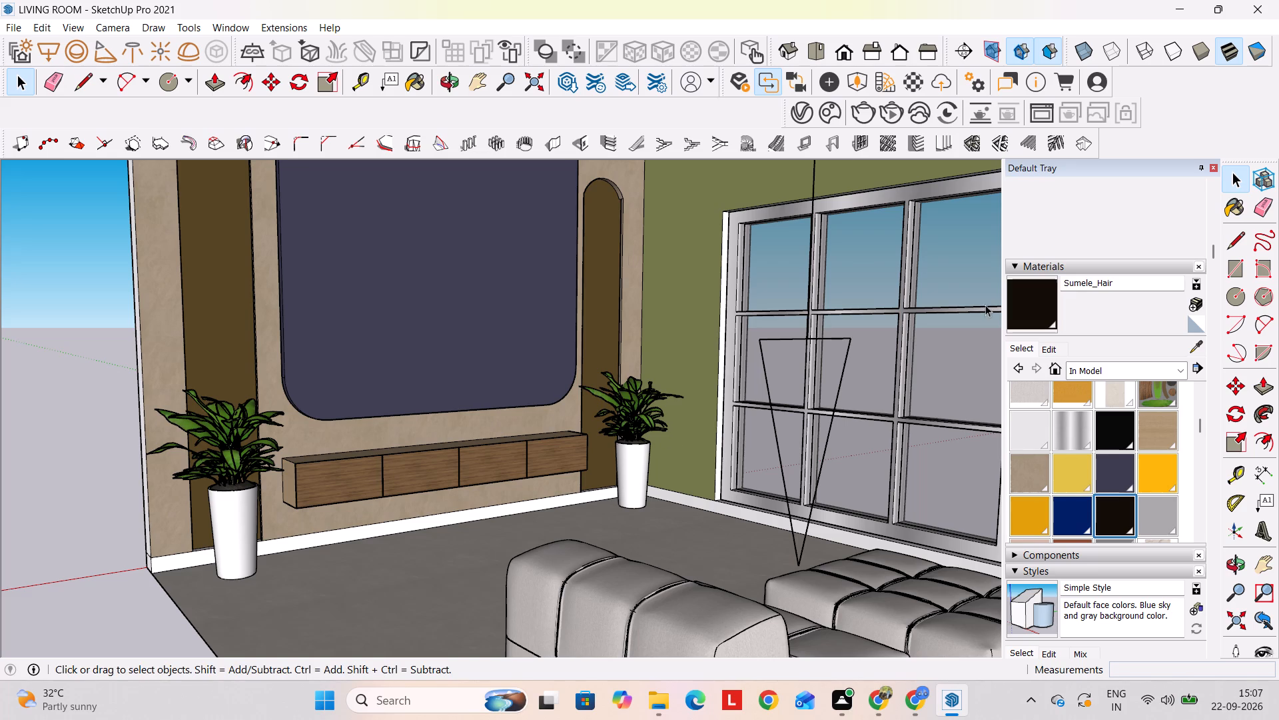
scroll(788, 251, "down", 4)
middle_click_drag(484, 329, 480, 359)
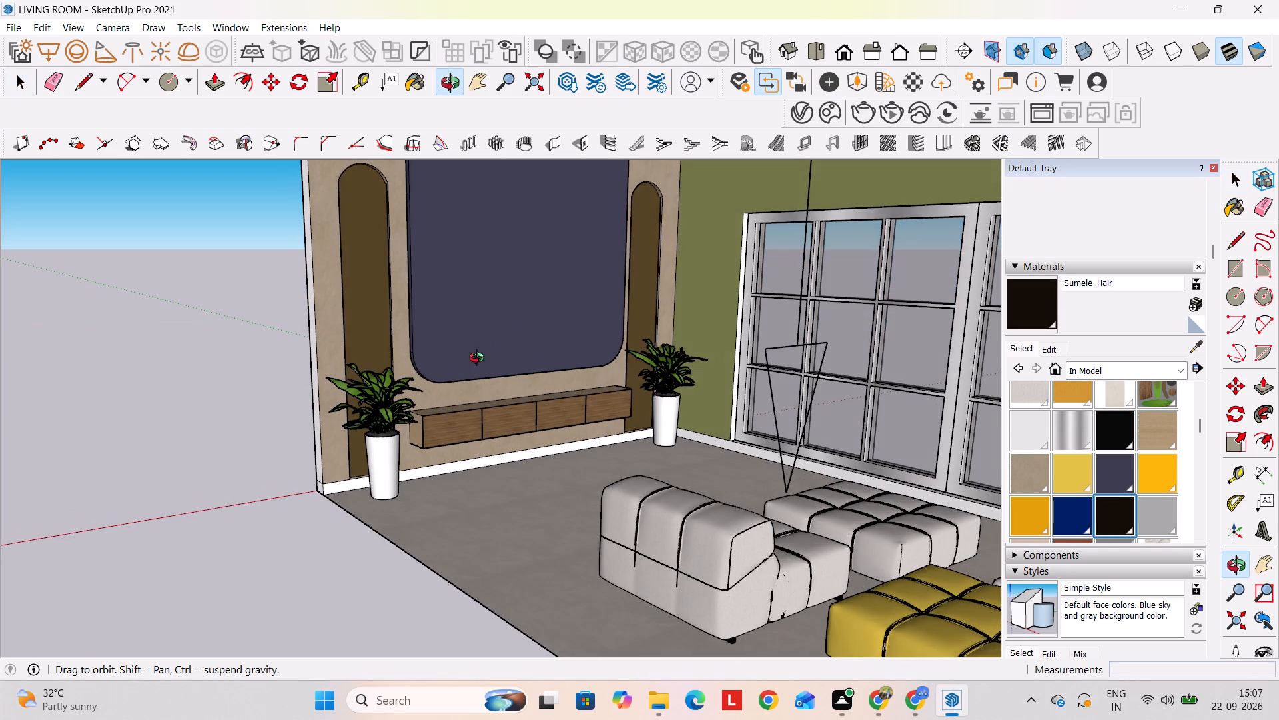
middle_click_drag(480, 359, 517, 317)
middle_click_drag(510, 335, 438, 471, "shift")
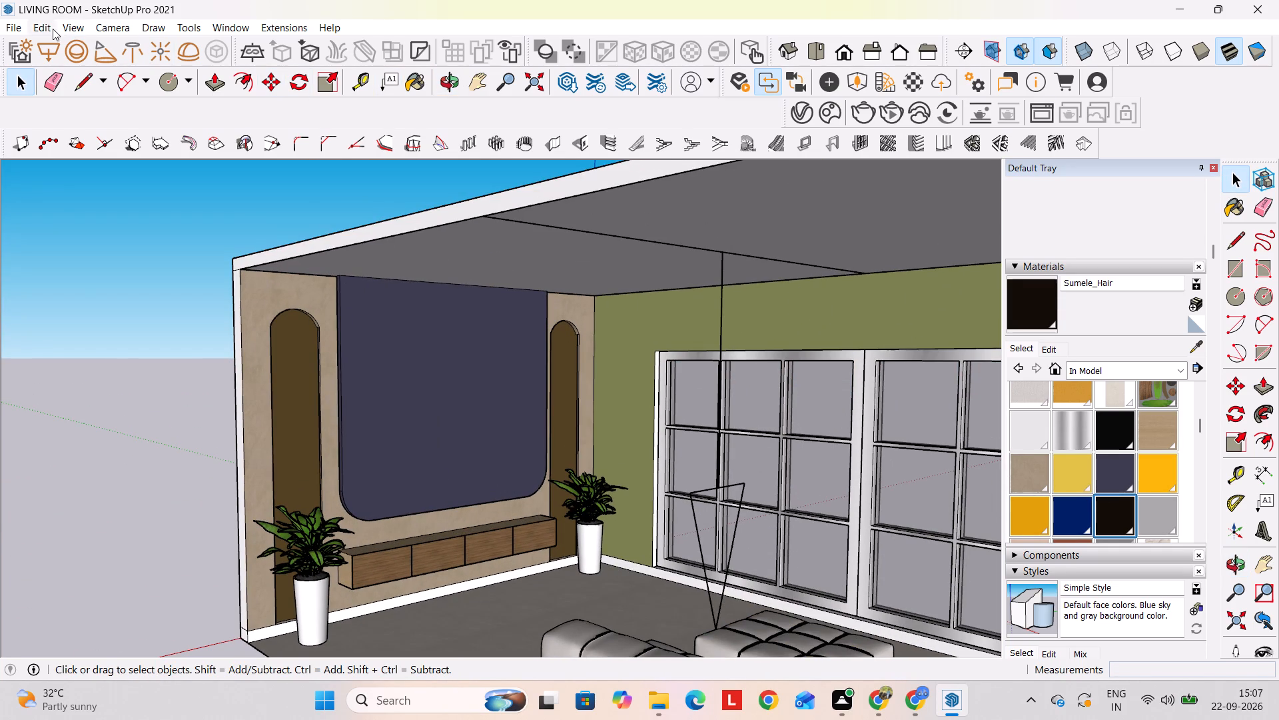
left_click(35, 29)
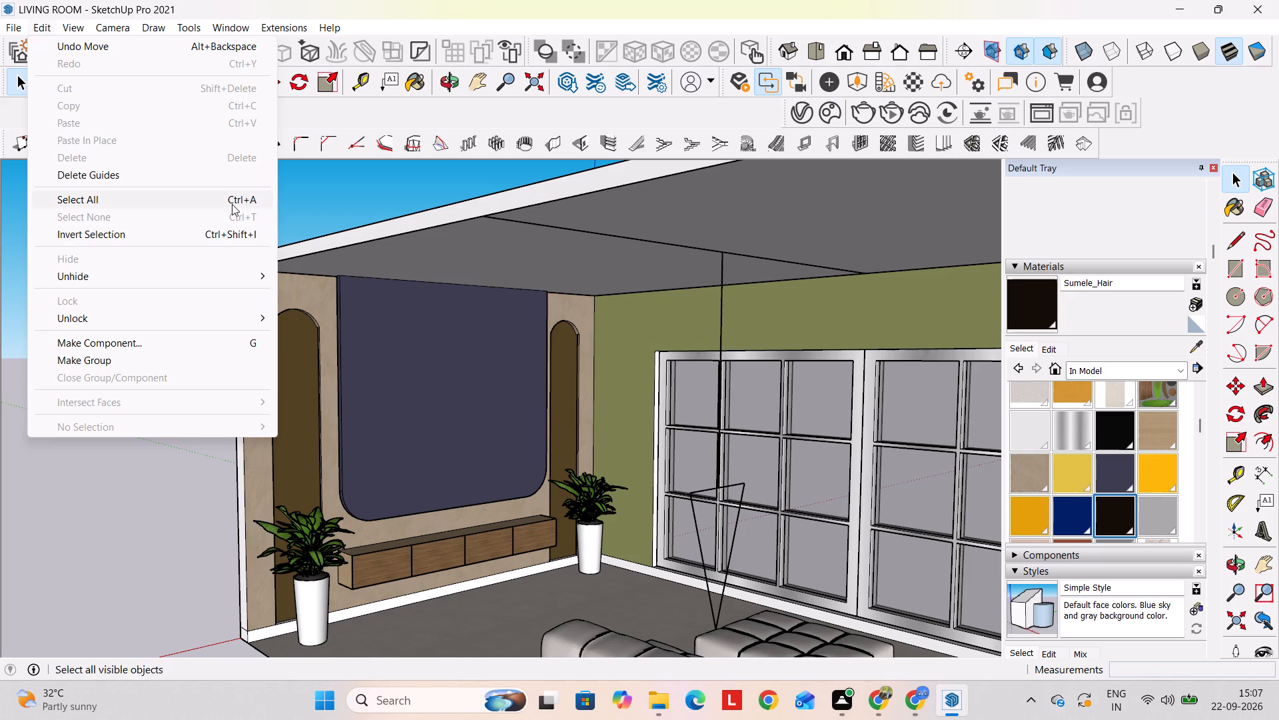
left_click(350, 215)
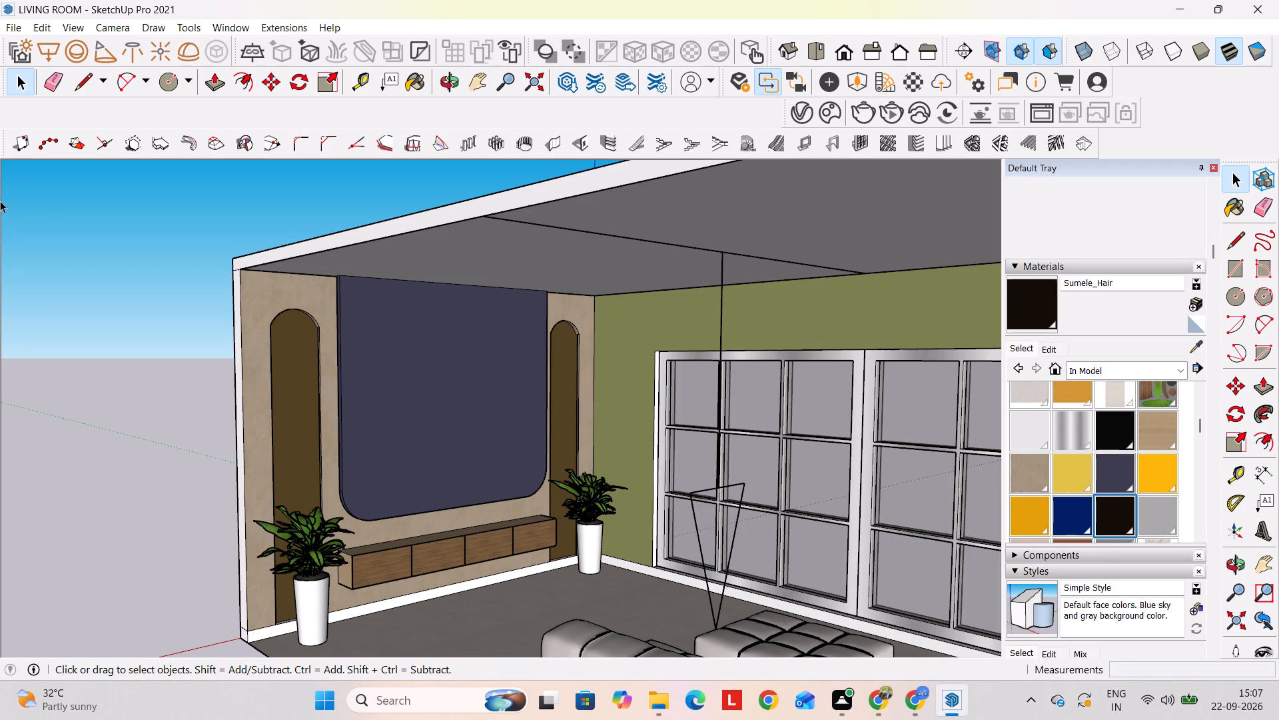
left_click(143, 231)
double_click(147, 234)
Save the living room model with both potted plants in place.
key("ctrl+s")
left_click(181, 394)
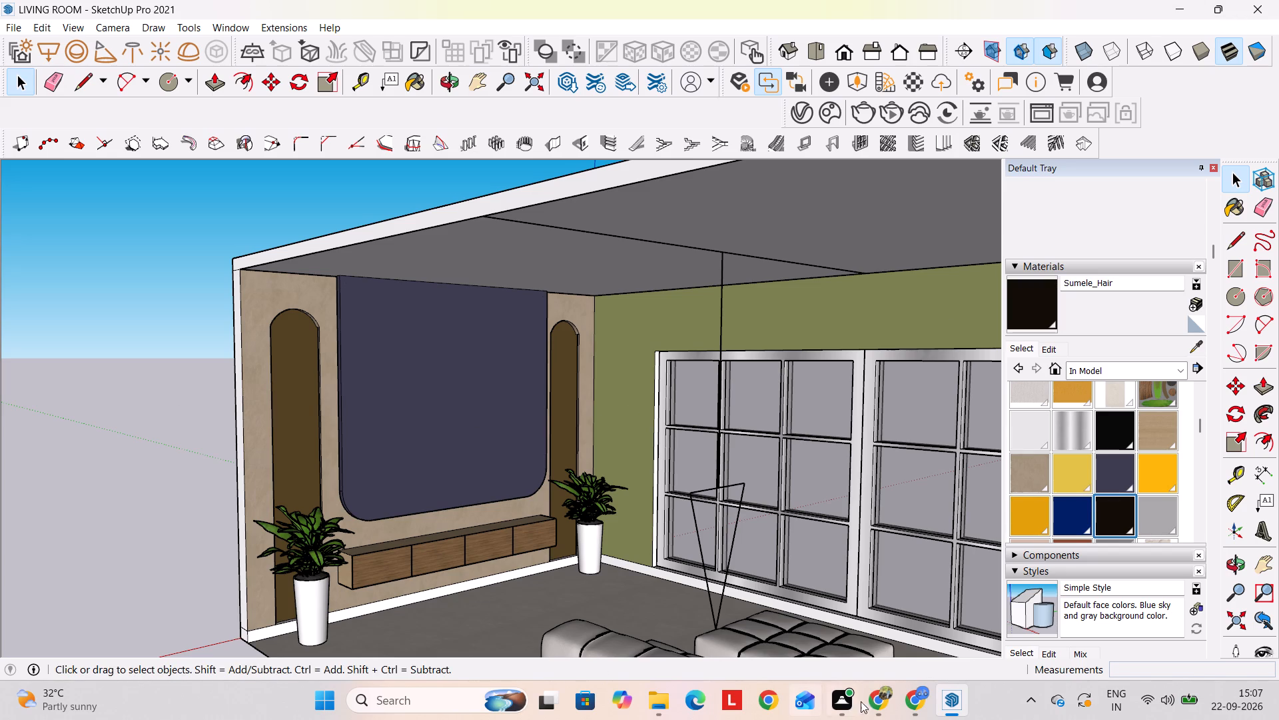